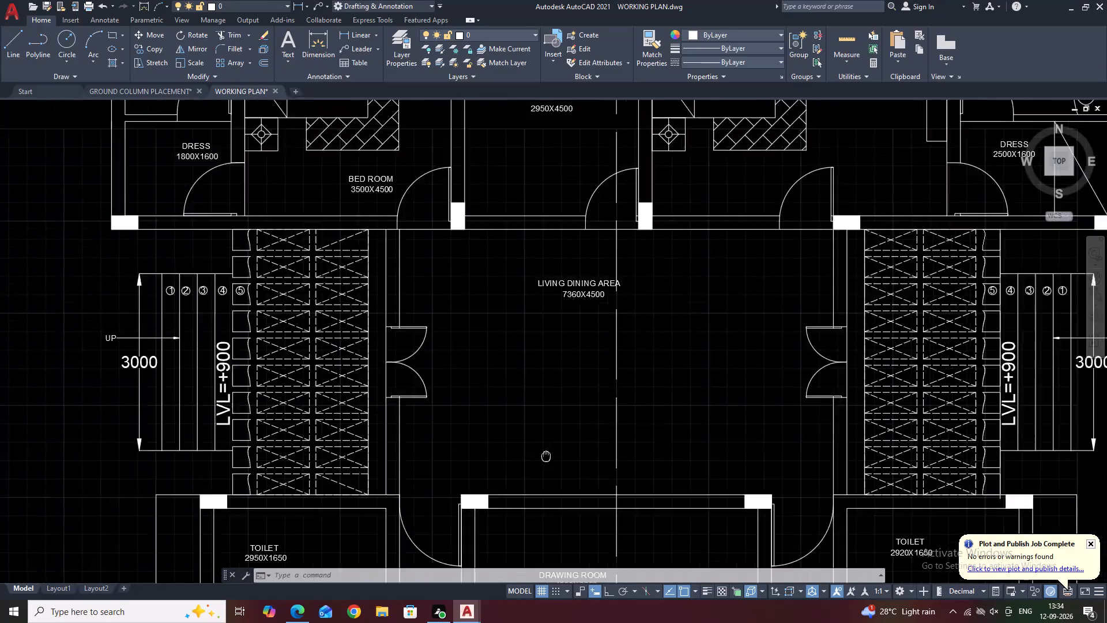
Look over the floor plan, focusing on the master bedroom, toilet and dress rooms.
{"action": "scroll", "coordinate": [634, 412], "scroll_direction": "down", "scroll_amount": 3}
{"action": "middle_click_drag", "start_coordinate": [824, 413], "coordinate": [740, 389]}
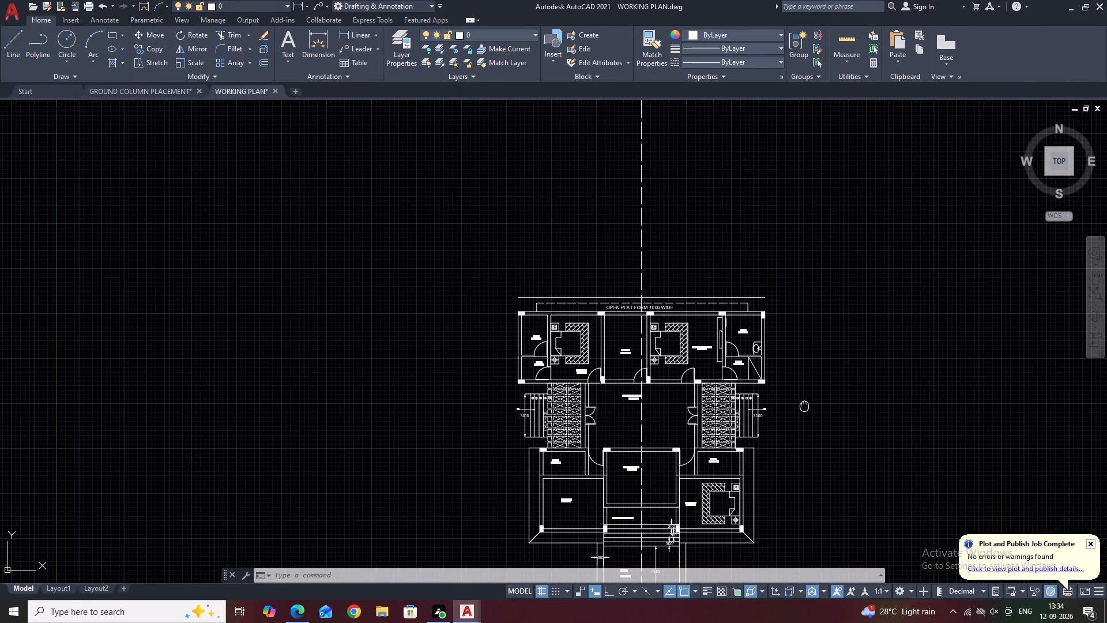
{"action": "middle_click_drag", "start_coordinate": [740, 389], "coordinate": [633, 358]}
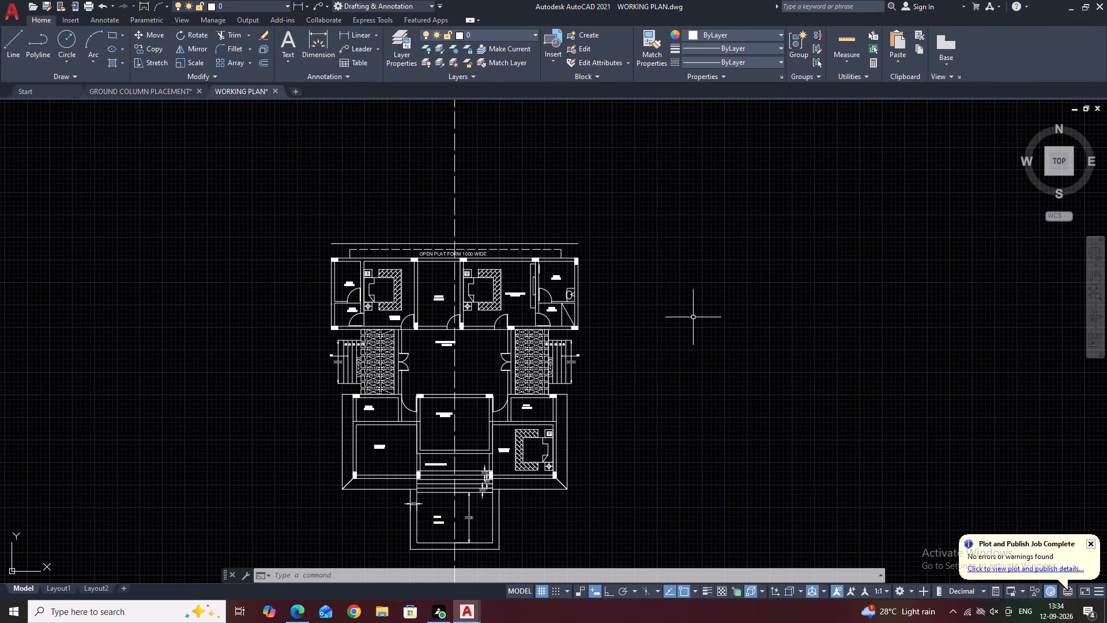
{"action": "middle_click_drag", "start_coordinate": [454, 286], "coordinate": [551, 253]}
{"action": "scroll", "coordinate": [582, 247], "scroll_direction": "up", "scroll_amount": 3}
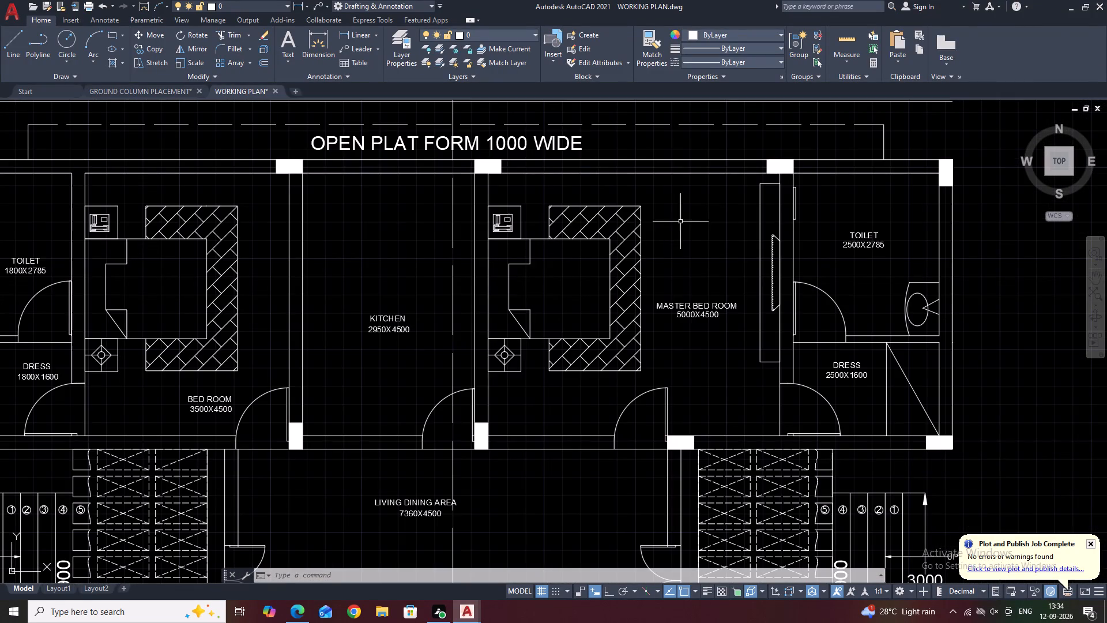
{"action": "middle_click_drag", "start_coordinate": [748, 348], "coordinate": [703, 295]}
{"action": "scroll", "coordinate": [703, 294], "scroll_direction": "down", "scroll_amount": 3}
{"action": "middle_click_drag", "start_coordinate": [860, 309], "coordinate": [848, 235]}
{"action": "scroll", "coordinate": [737, 223], "scroll_direction": "up", "scroll_amount": 2}
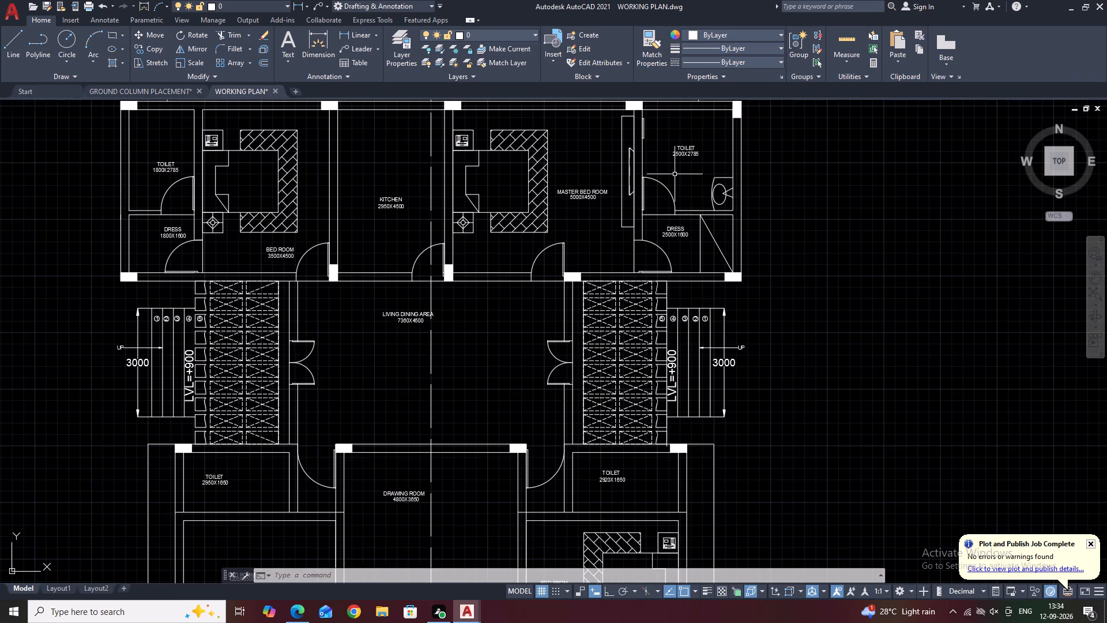
{"action": "middle_click_drag", "start_coordinate": [678, 186], "coordinate": [721, 348]}
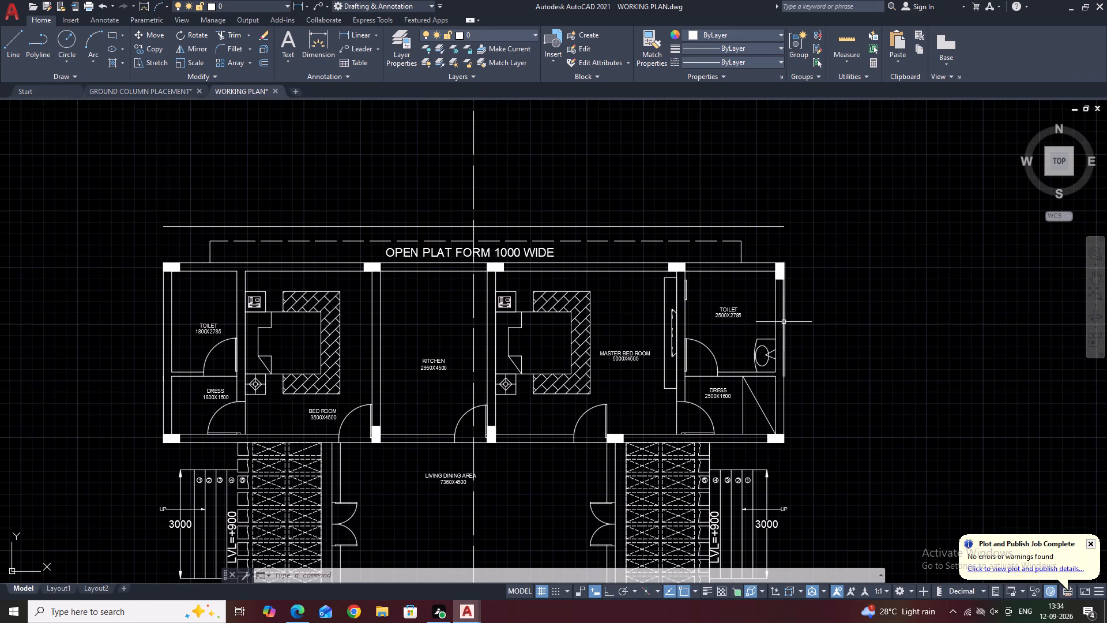
{"action": "middle_click_drag", "start_coordinate": [731, 354], "coordinate": [786, 289]}
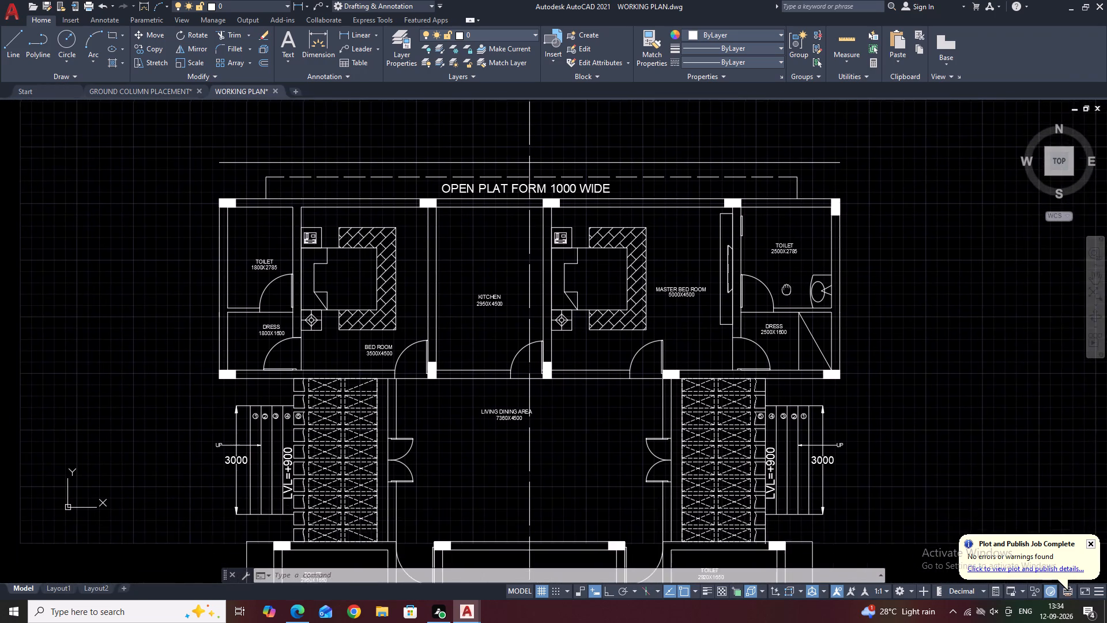
{"action": "middle_click_drag", "start_coordinate": [786, 289], "coordinate": [784, 283]}
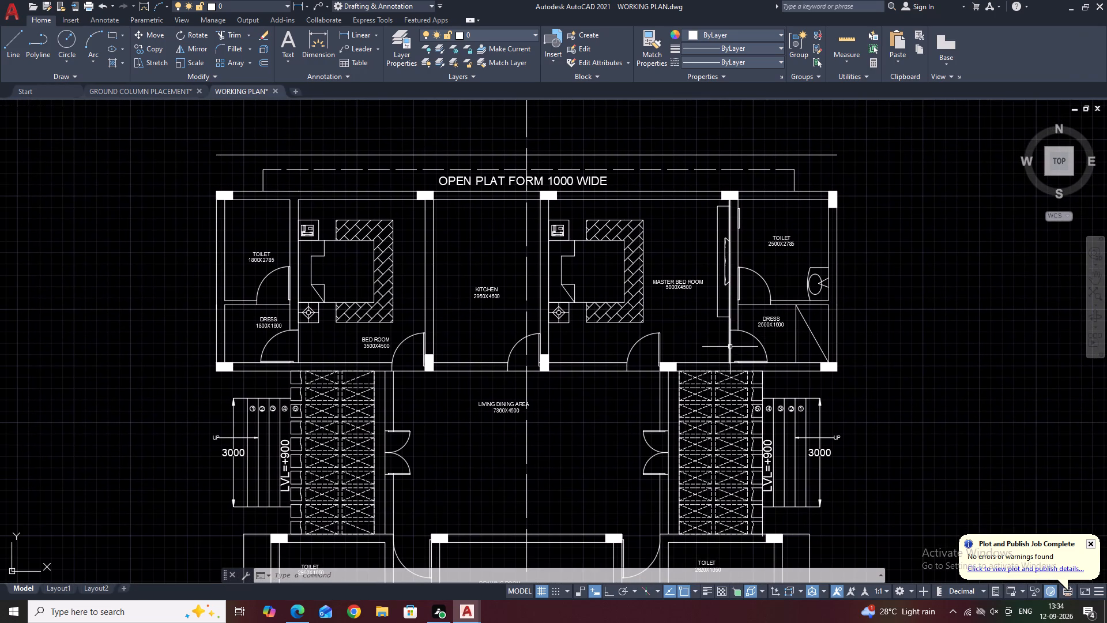
{"action": "middle_click_drag", "start_coordinate": [749, 329], "coordinate": [719, 321]}
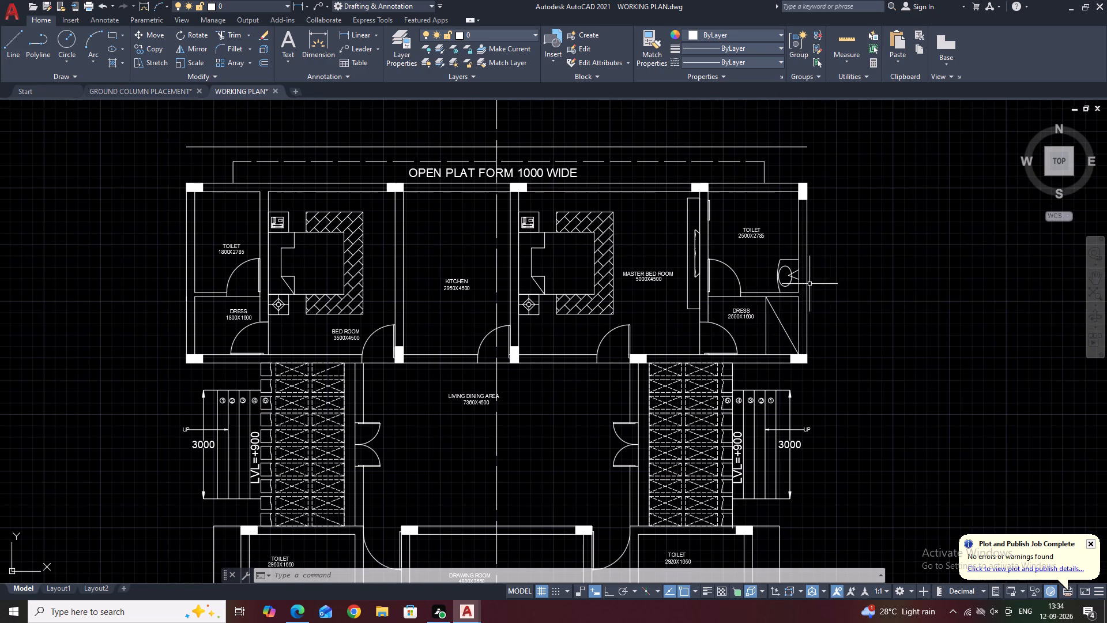
Copy the washbasin ellipse from the 2500X2785 toilet into the door swing of the 2500X1600 dress room.
{"action": "scroll", "coordinate": [795, 286], "scroll_direction": "up", "scroll_amount": 3}
{"action": "left_click", "coordinate": [772, 286]}
{"action": "left_click", "coordinate": [756, 278]}
{"action": "middle_click_drag", "start_coordinate": [795, 317], "coordinate": [823, 372]}
{"action": "key", "text": "c"}
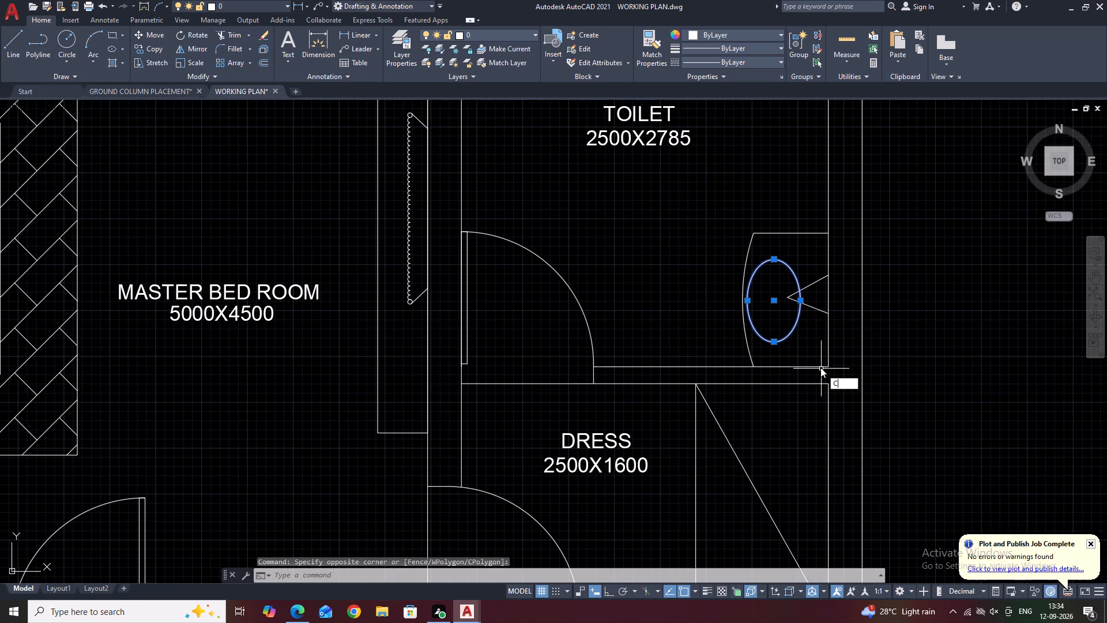
{"action": "key", "text": "o"}
{"action": "key", "text": "space"}
{"action": "left_click", "coordinate": [802, 331]}
{"action": "key", "text": "F8"}
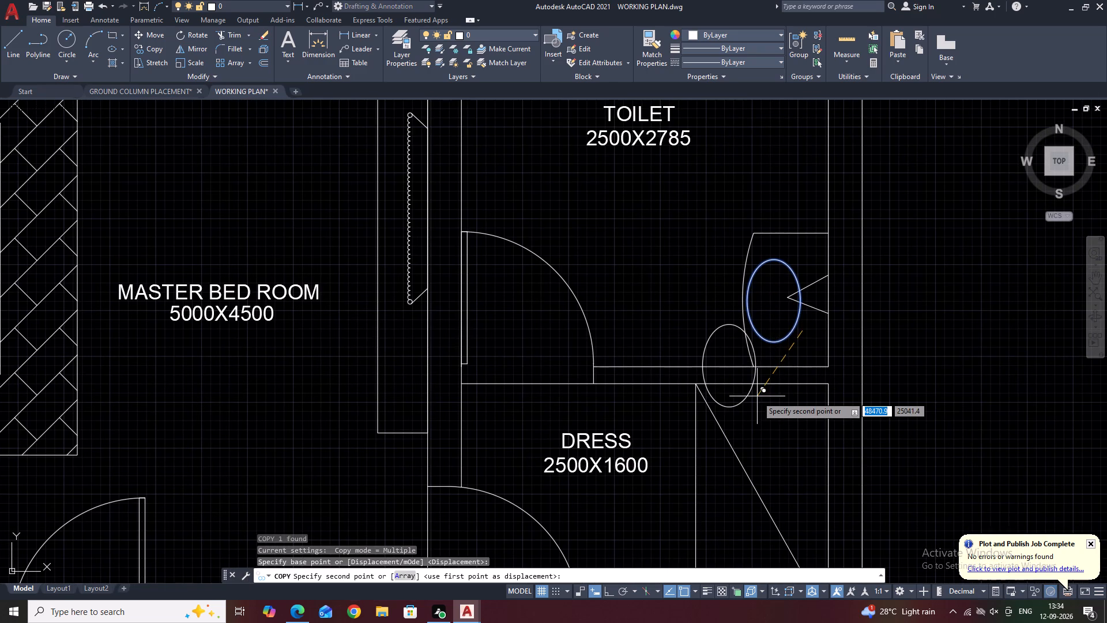
{"action": "middle_click_drag", "start_coordinate": [720, 434], "coordinate": [751, 334]}
{"action": "key", "text": "F8"}
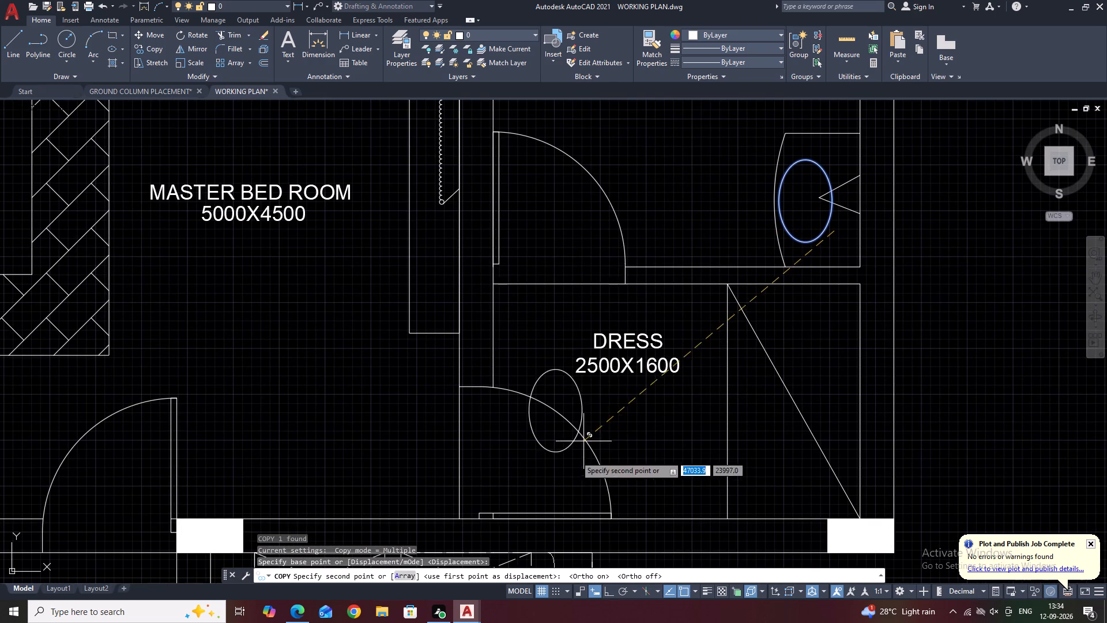
{"action": "middle_click_drag", "start_coordinate": [537, 485], "coordinate": [588, 397]}
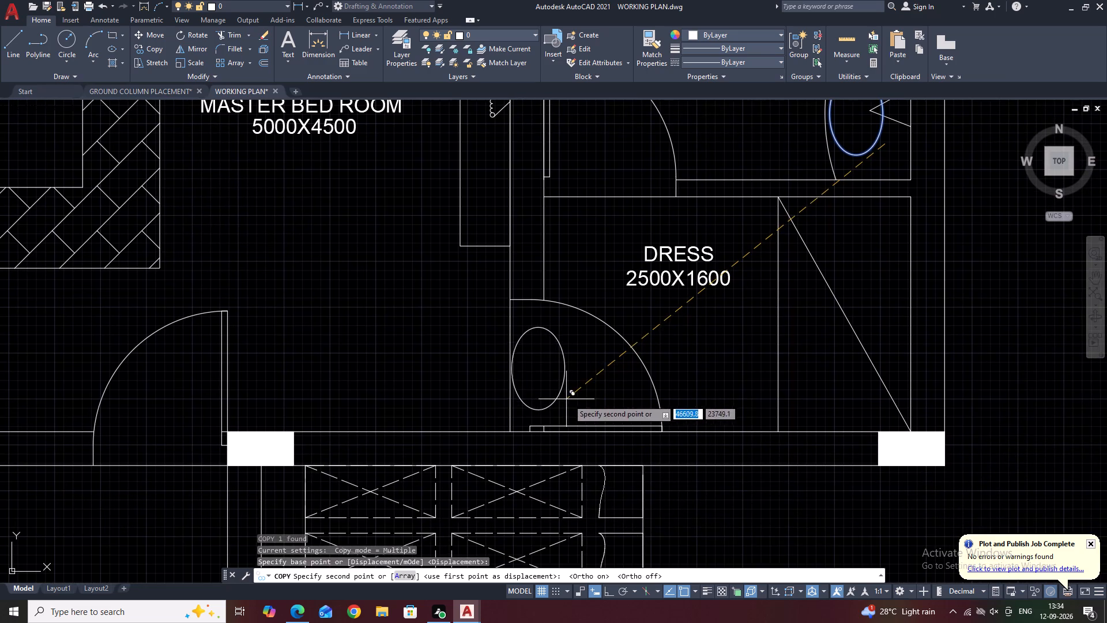
{"action": "left_click", "coordinate": [571, 399]}
{"action": "key", "text": "Escape"}
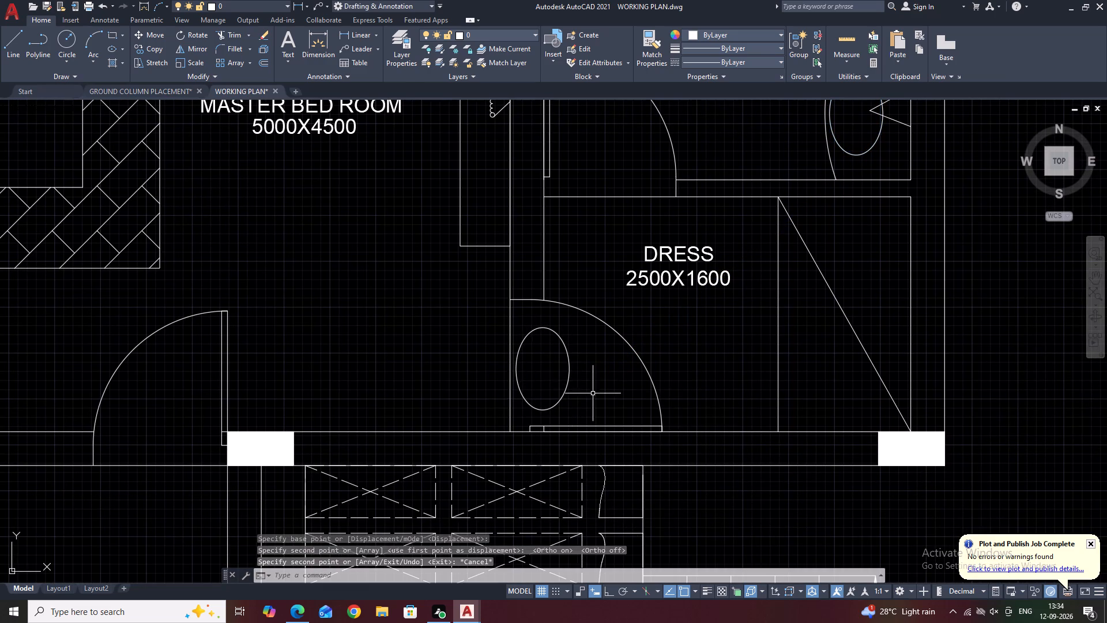
Flatten the copied ellipse at the dress room door into a horizontal tag outline by stretching its top quadrant inward.
{"action": "middle_click_drag", "start_coordinate": [600, 398], "coordinate": [658, 356]}
{"action": "middle_click_drag", "start_coordinate": [569, 371], "coordinate": [609, 381]}
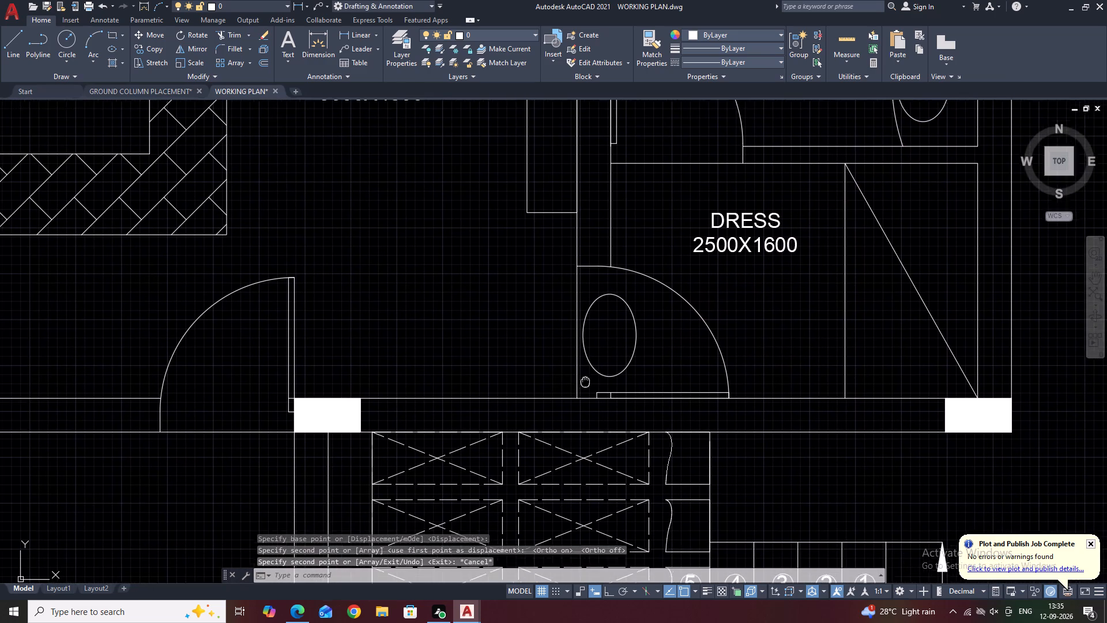
{"action": "middle_click_drag", "start_coordinate": [609, 381], "coordinate": [615, 364]}
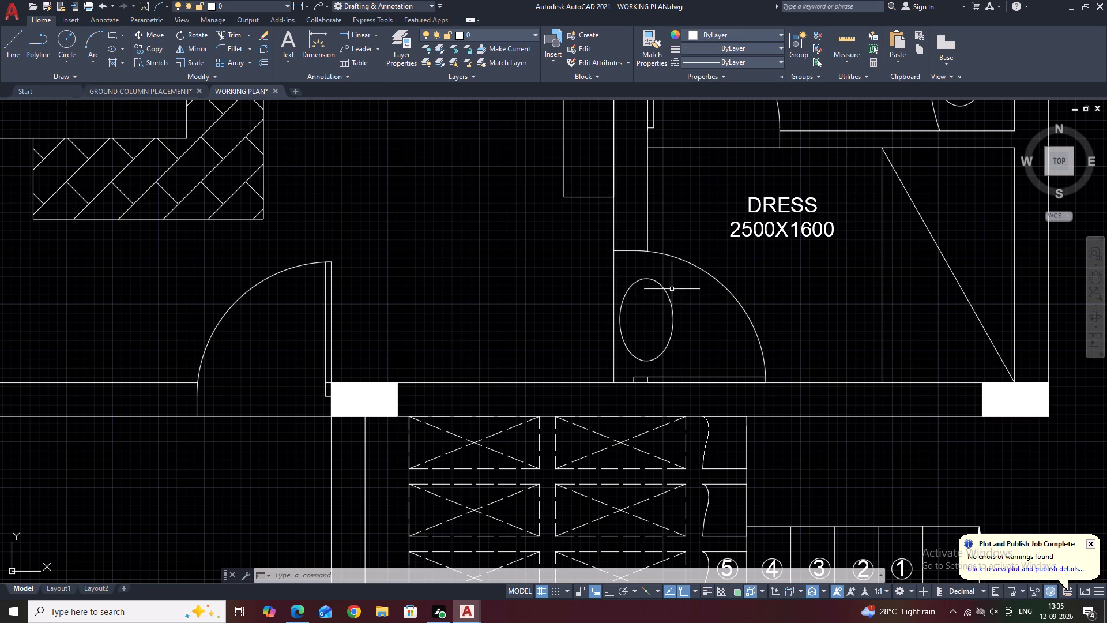
{"action": "left_click", "coordinate": [672, 289]}
{"action": "left_click", "coordinate": [650, 300]}
{"action": "left_click", "coordinate": [647, 278]}
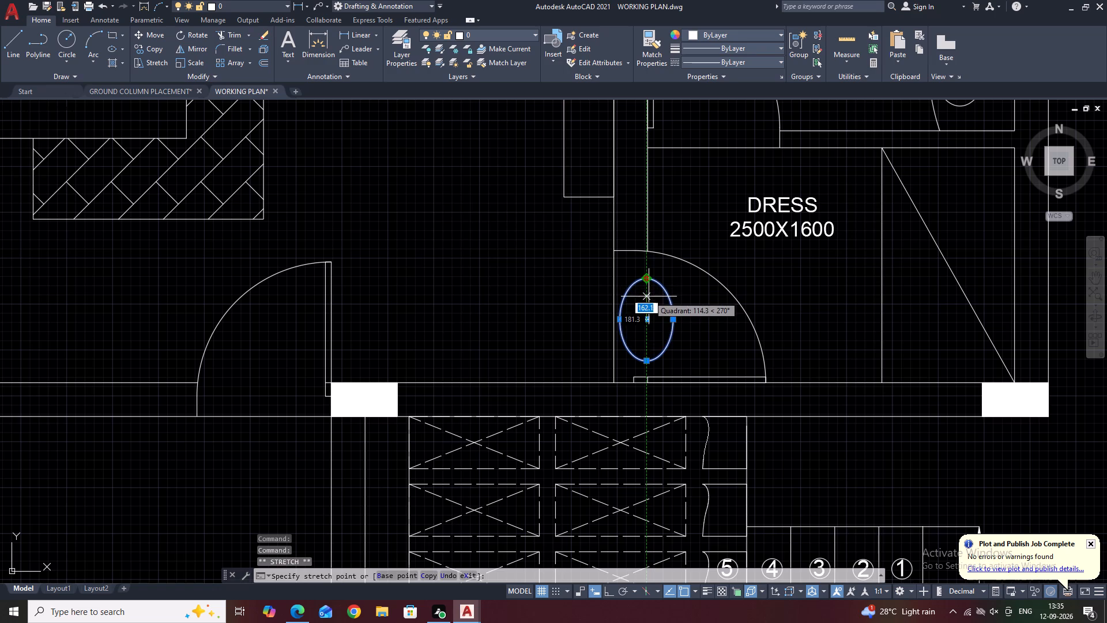
{"action": "left_click", "coordinate": [647, 303]}
{"action": "scroll", "coordinate": [668, 290], "scroll_direction": "down", "scroll_amount": 2}
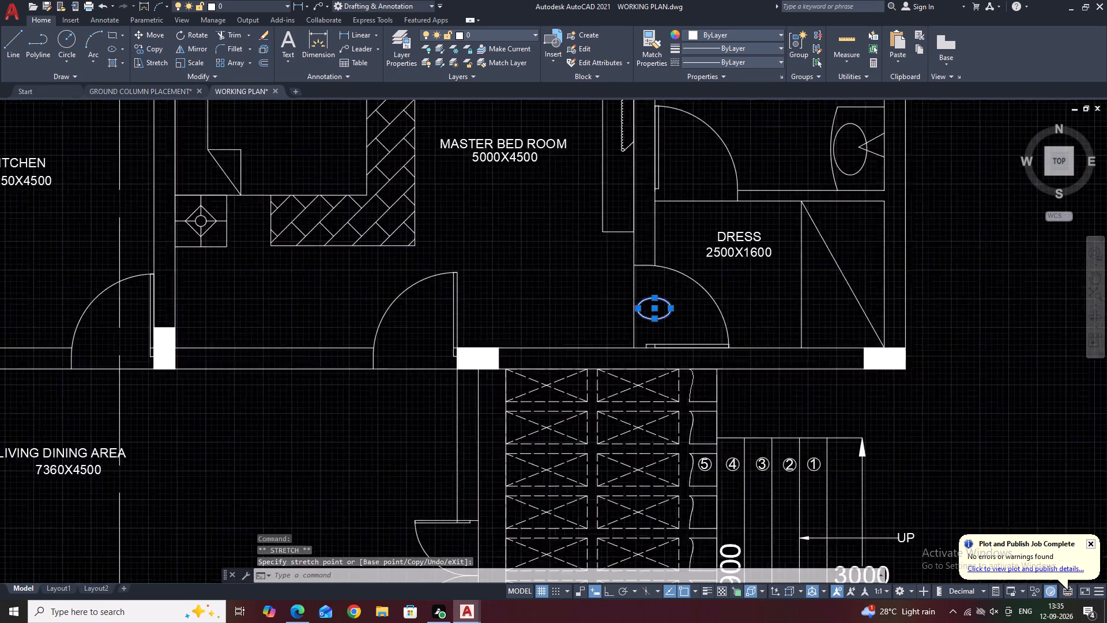
{"action": "scroll", "coordinate": [668, 290], "scroll_direction": "down", "scroll_amount": 1}
{"action": "key", "text": "Escape"}
Copy the TOILET label from the 1800X2785 toilet onto the ellipse at the 2500X1600 dress room door.
{"action": "scroll", "coordinate": [198, 212], "scroll_direction": "up", "scroll_amount": 3}
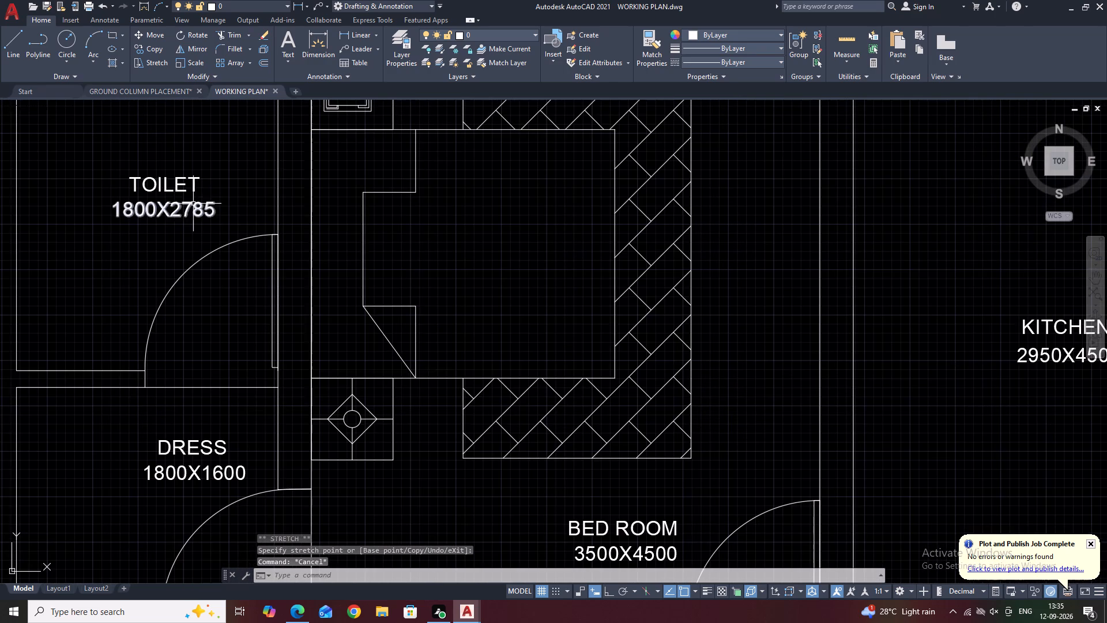
{"action": "left_click", "coordinate": [189, 194]}
{"action": "left_click", "coordinate": [161, 172]}
{"action": "middle_click_drag", "start_coordinate": [218, 194], "coordinate": [248, 262]}
{"action": "key", "text": "c"}
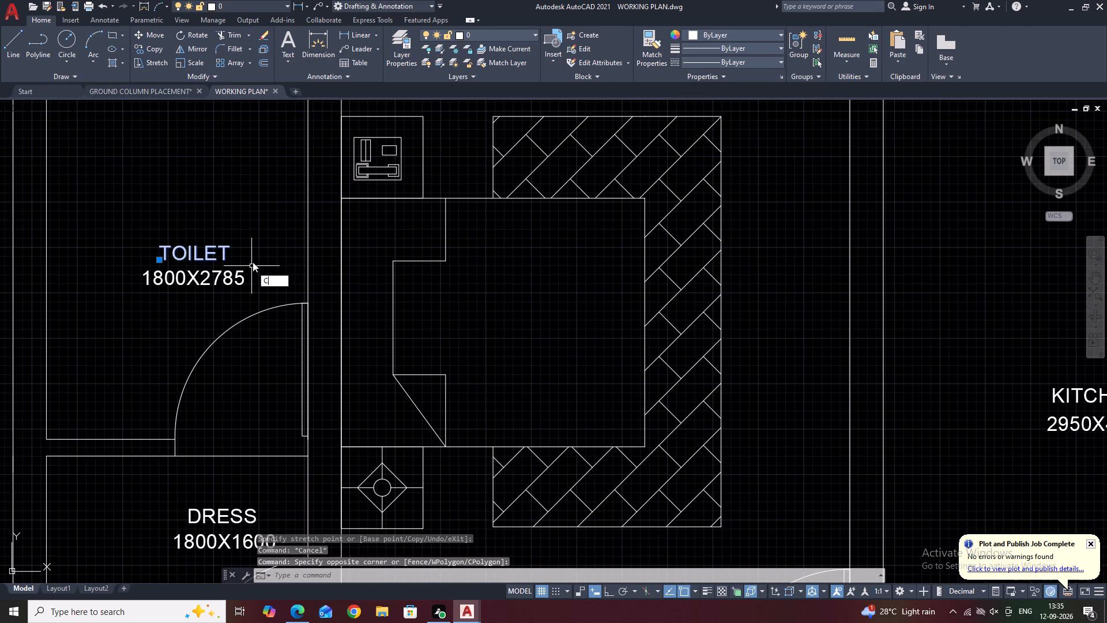
{"action": "key", "text": "o"}
{"action": "key", "text": "space"}
{"action": "left_click", "coordinate": [209, 250]}
{"action": "scroll", "coordinate": [604, 232], "scroll_direction": "down", "scroll_amount": 5}
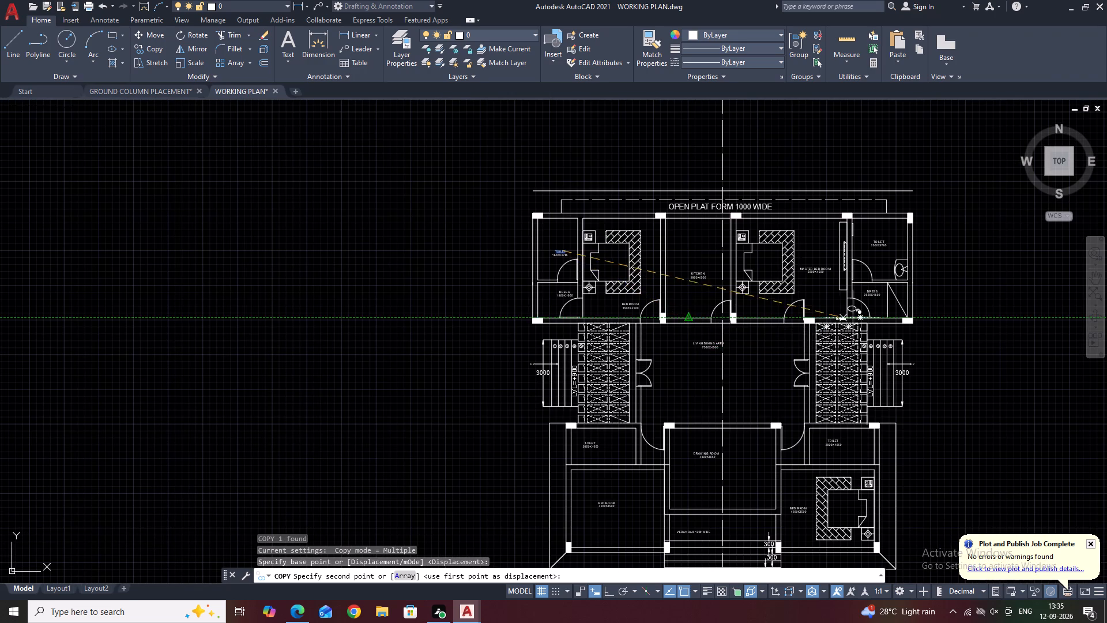
{"action": "scroll", "coordinate": [880, 318], "scroll_direction": "up", "scroll_amount": 4}
{"action": "scroll", "coordinate": [808, 300], "scroll_direction": "up", "scroll_amount": 3}
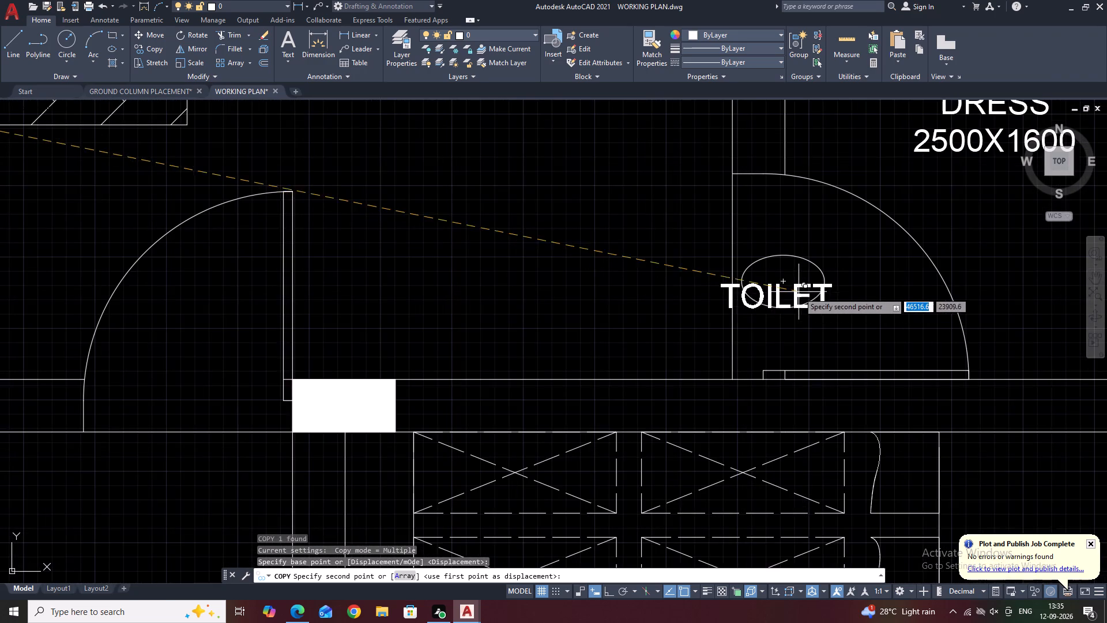
{"action": "scroll", "coordinate": [816, 278], "scroll_direction": "up", "scroll_amount": 2}
{"action": "left_click", "coordinate": [839, 278]}
{"action": "key", "text": "Escape"}
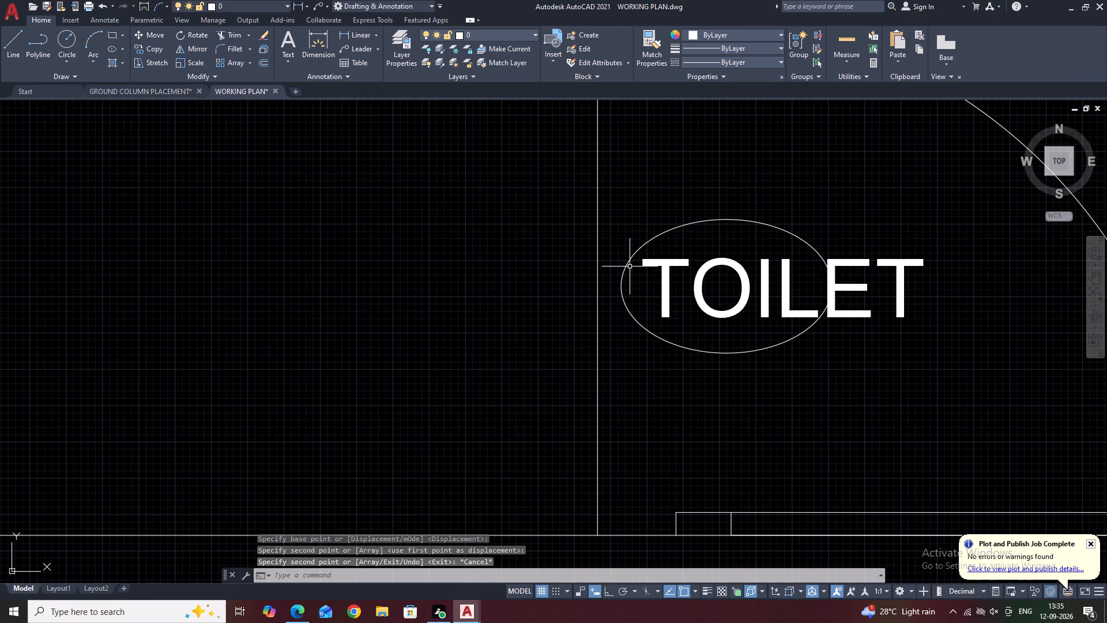
Change the copied label's text in the ellipse to D-8.5.
{"action": "double_click", "coordinate": [705, 266]}
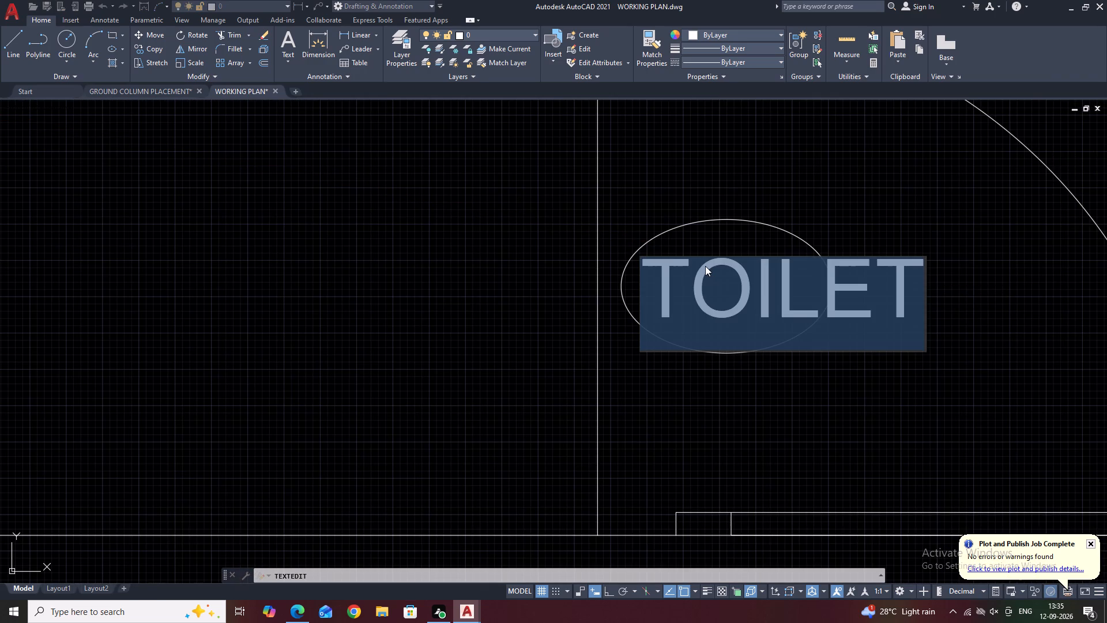
{"action": "key", "text": "d"}
{"action": "key", "text": "minus"}
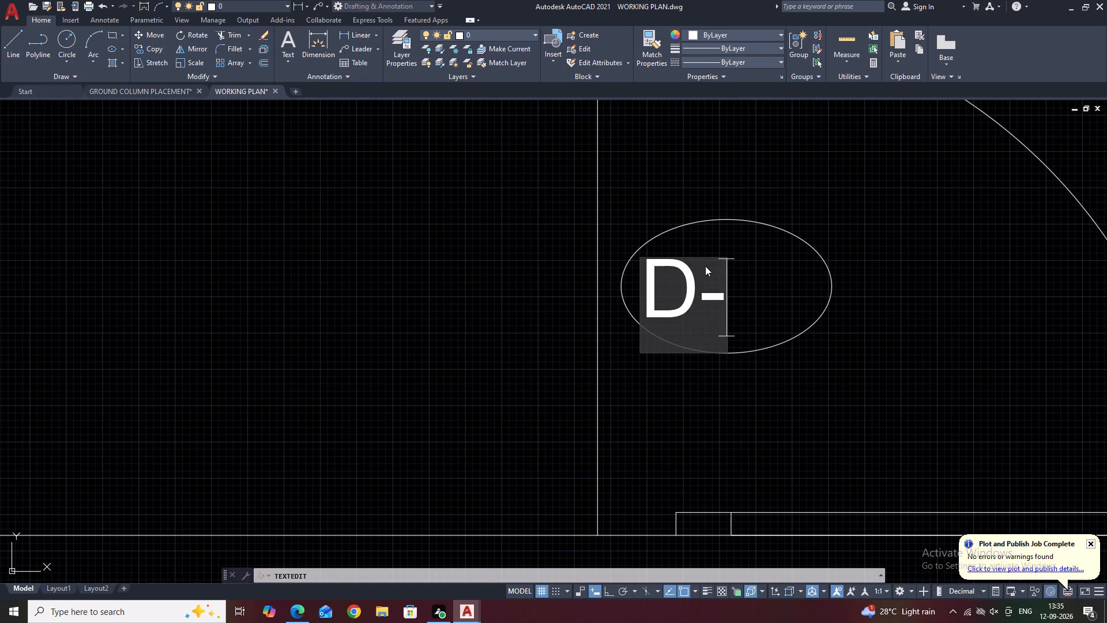
{"action": "type", "text": "8.5"}
{"action": "left_click", "coordinate": [792, 395]}
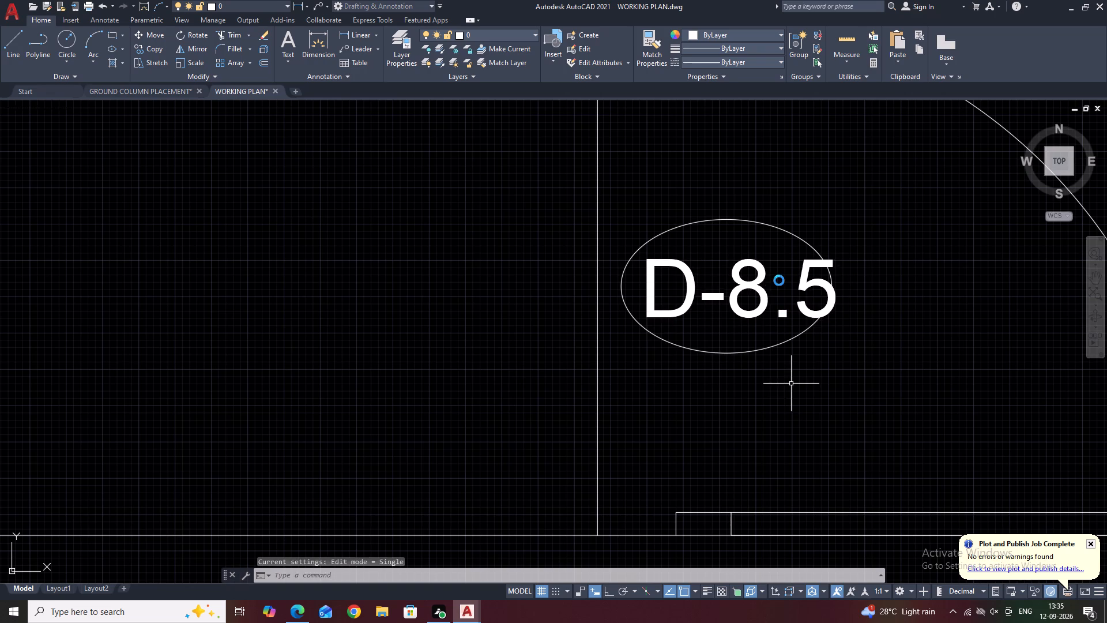
Move the D-8.5 text so it sits centred inside its ellipse.
{"action": "scroll", "coordinate": [761, 305], "scroll_direction": "up", "scroll_amount": 2}
{"action": "scroll", "coordinate": [747, 344], "scroll_direction": "down", "scroll_amount": 1}
{"action": "left_click", "coordinate": [761, 347]}
{"action": "left_click_drag", "start_coordinate": [710, 309], "coordinate": [694, 303]}
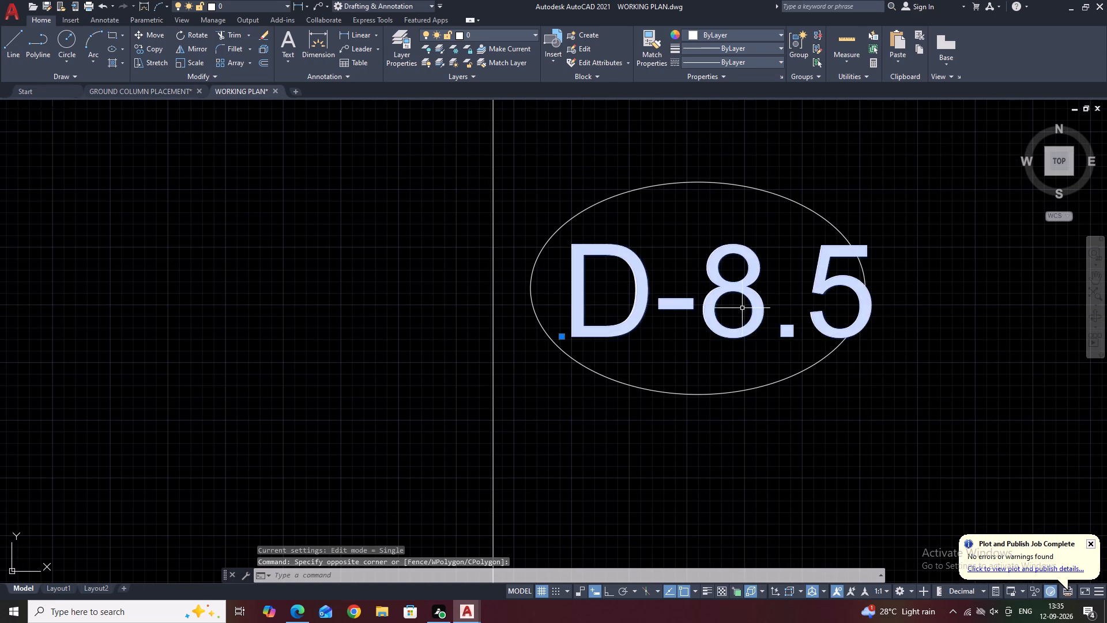
{"action": "middle_click_drag", "start_coordinate": [744, 309], "coordinate": [826, 358]}
{"action": "type", "text": "M"}
{"action": "key", "text": "space"}
{"action": "left_click", "coordinate": [823, 341]}
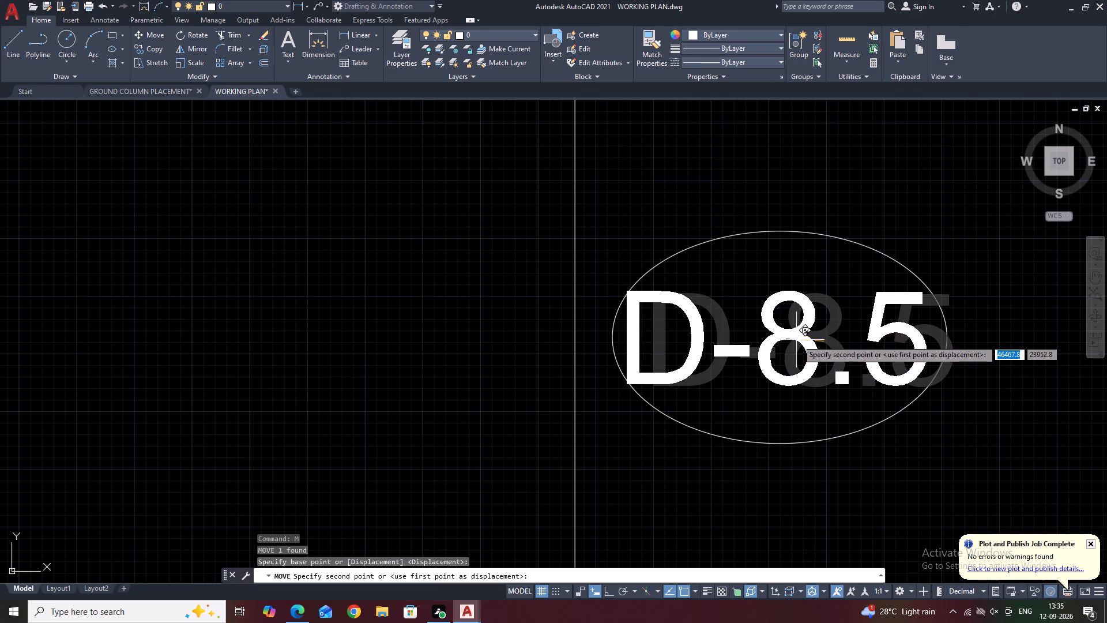
{"action": "left_click", "coordinate": [805, 341]}
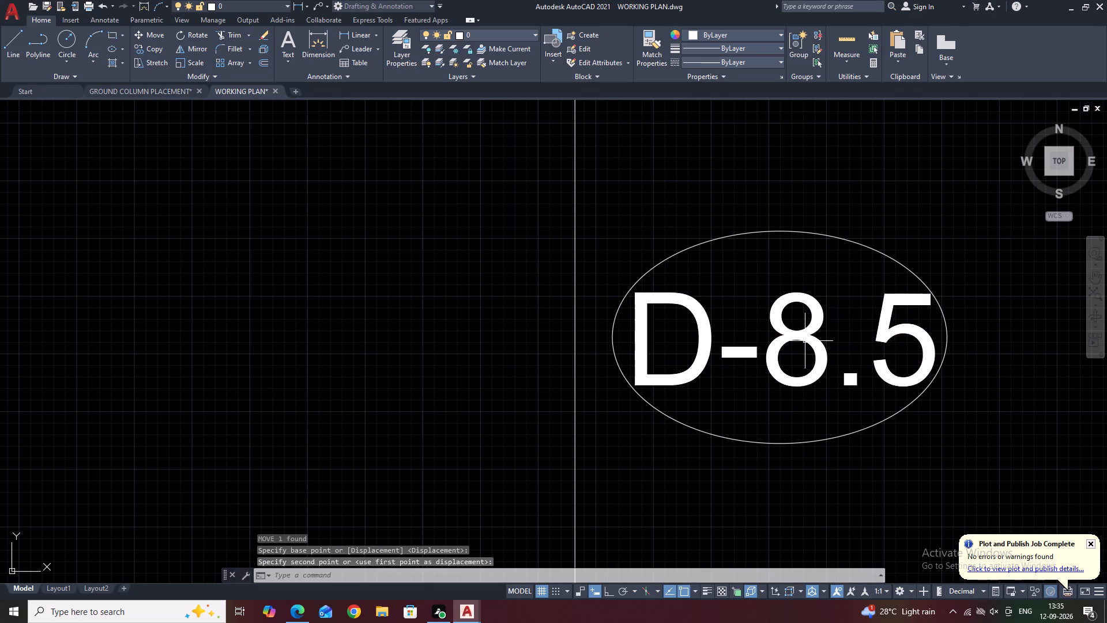
Examine the D-8.5 door tag and the surrounding doors in the plan.
{"action": "scroll", "coordinate": [778, 284], "scroll_direction": "down", "scroll_amount": 5}
{"action": "middle_click_drag", "start_coordinate": [796, 316], "coordinate": [755, 226]}
{"action": "middle_click_drag", "start_coordinate": [715, 216], "coordinate": [717, 270]}
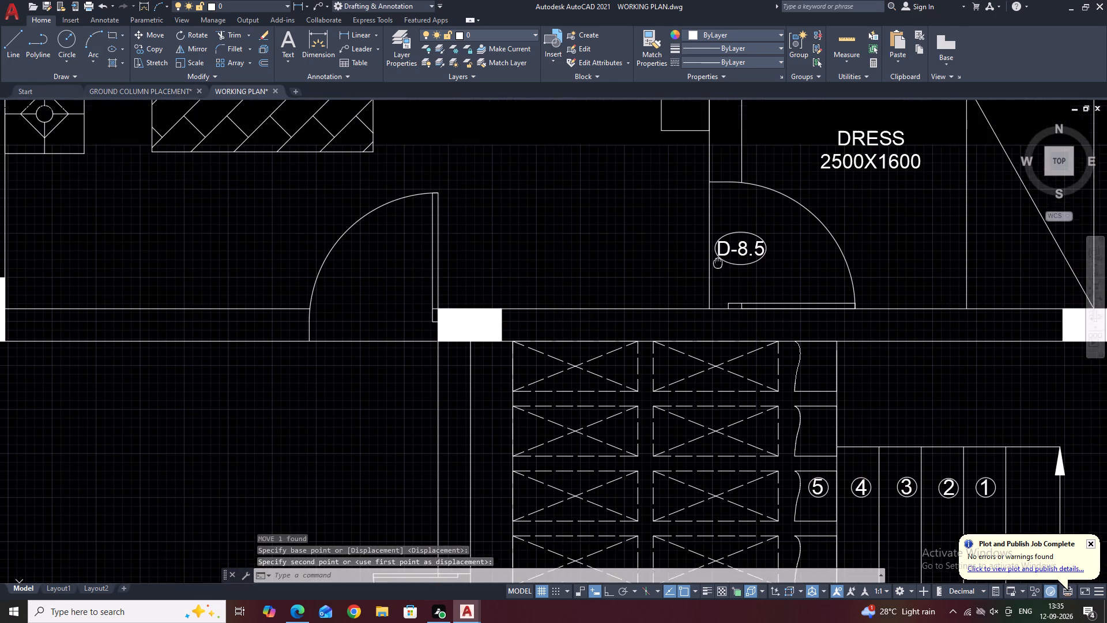
{"action": "middle_click_drag", "start_coordinate": [717, 270], "coordinate": [748, 341]}
{"action": "middle_click_drag", "start_coordinate": [813, 317], "coordinate": [784, 316]}
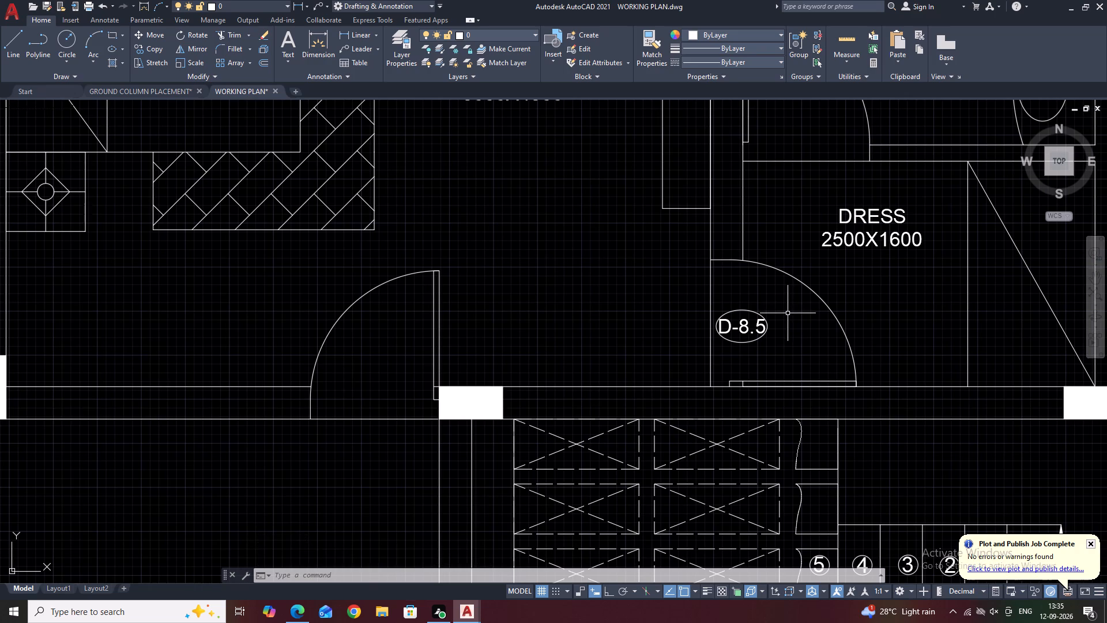
{"action": "scroll", "coordinate": [734, 331], "scroll_direction": "up", "scroll_amount": 1}
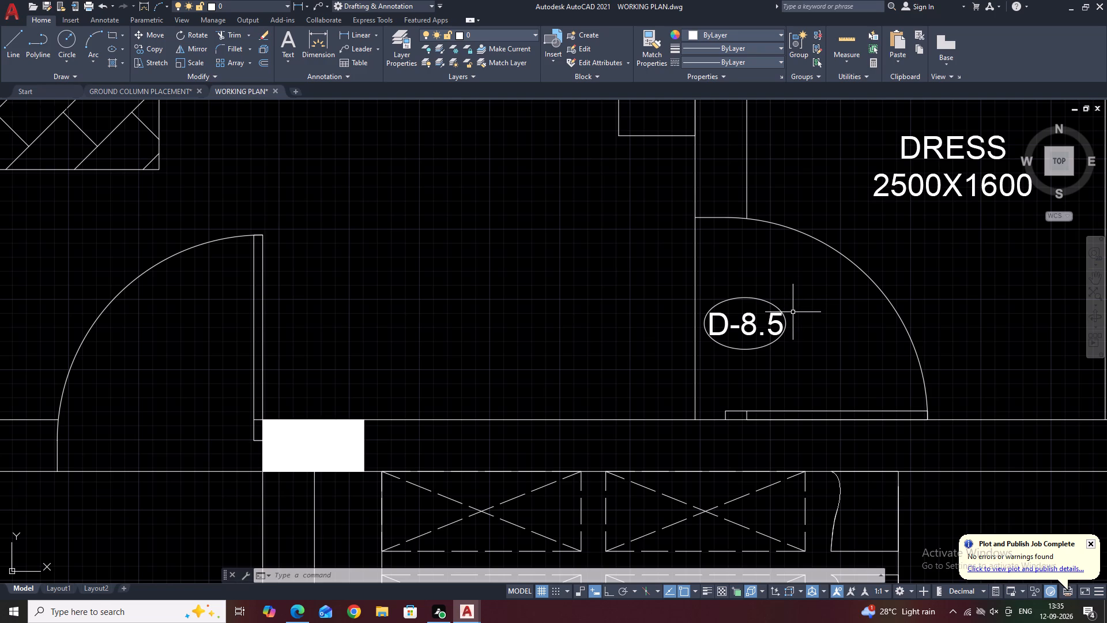
{"action": "scroll", "coordinate": [791, 316], "scroll_direction": "down", "scroll_amount": 2}
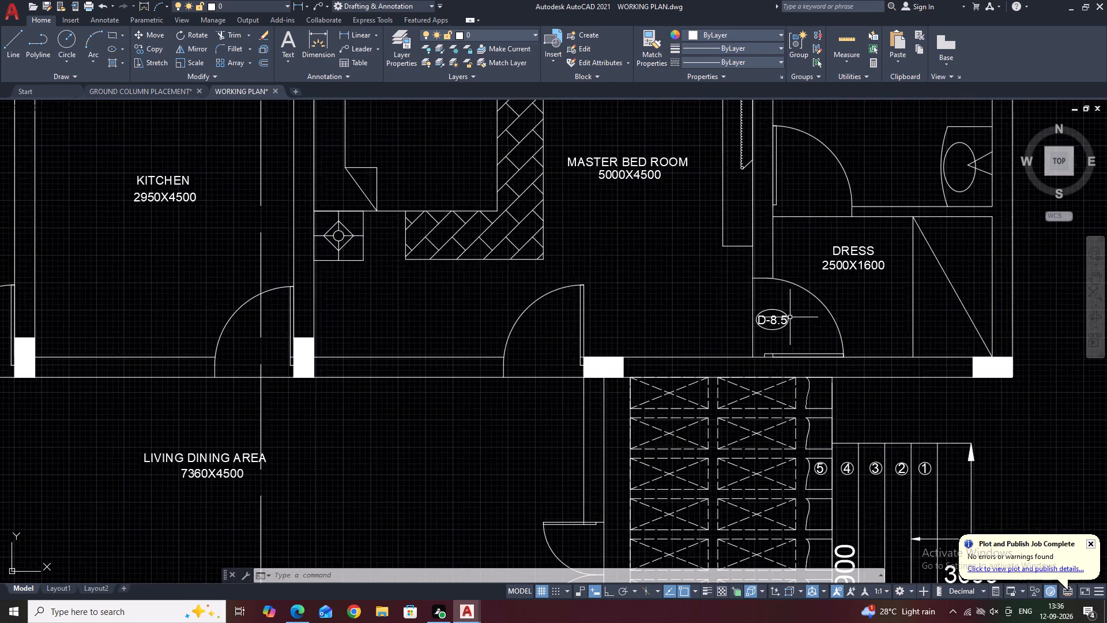
{"action": "scroll", "coordinate": [790, 317], "scroll_direction": "down", "scroll_amount": 1}
{"action": "middle_click_drag", "start_coordinate": [867, 344], "coordinate": [829, 256]}
{"action": "middle_click_drag", "start_coordinate": [785, 209], "coordinate": [745, 312]}
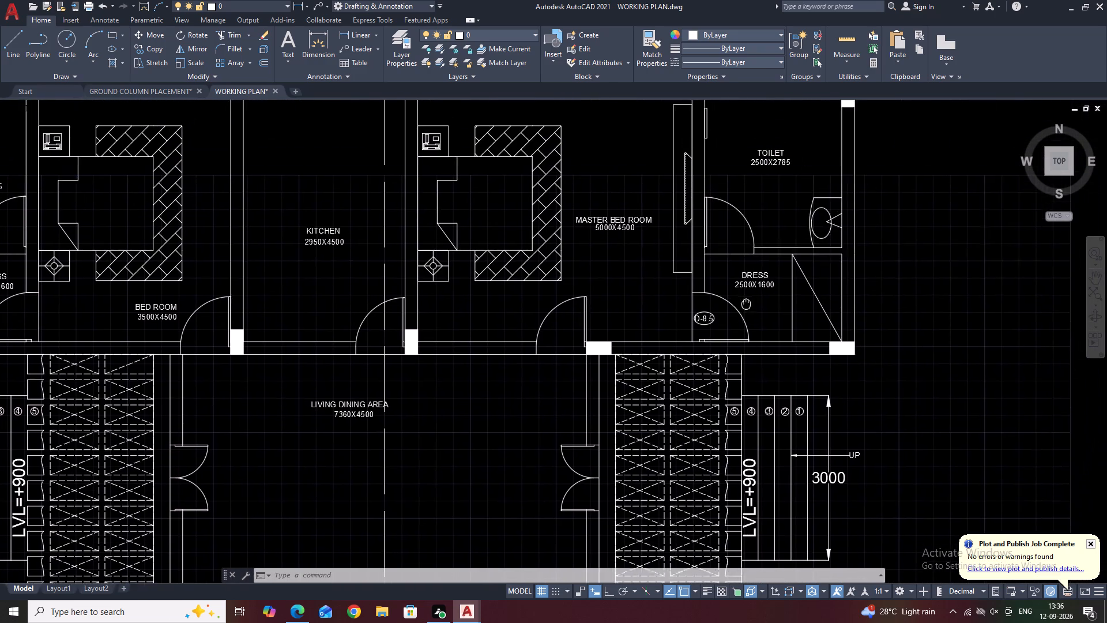
{"action": "middle_click_drag", "start_coordinate": [745, 312], "coordinate": [741, 354]}
Copy the D-8.5 text and its ellipse from the dress room door to the door of the 2500X2785 toilet.
{"action": "scroll", "coordinate": [705, 387], "scroll_direction": "up", "scroll_amount": 2}
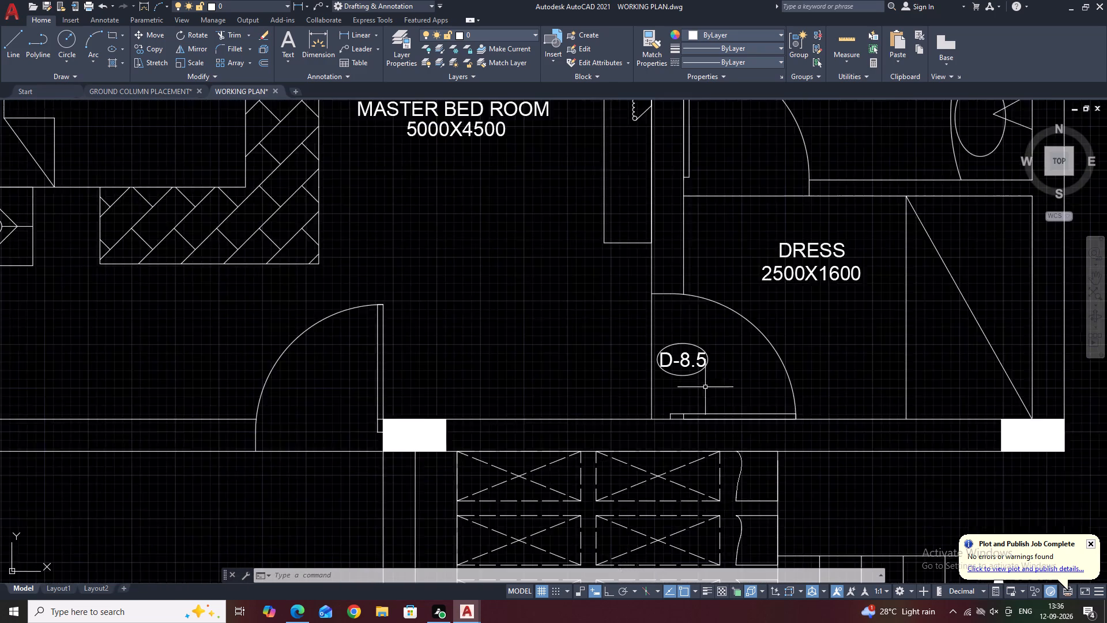
{"action": "scroll", "coordinate": [705, 387], "scroll_direction": "up", "scroll_amount": 1}
{"action": "left_click_drag", "start_coordinate": [718, 374], "coordinate": [709, 359]}
{"action": "left_click", "coordinate": [647, 302]}
{"action": "middle_click_drag", "start_coordinate": [668, 322], "coordinate": [675, 423]}
{"action": "key", "text": "c"}
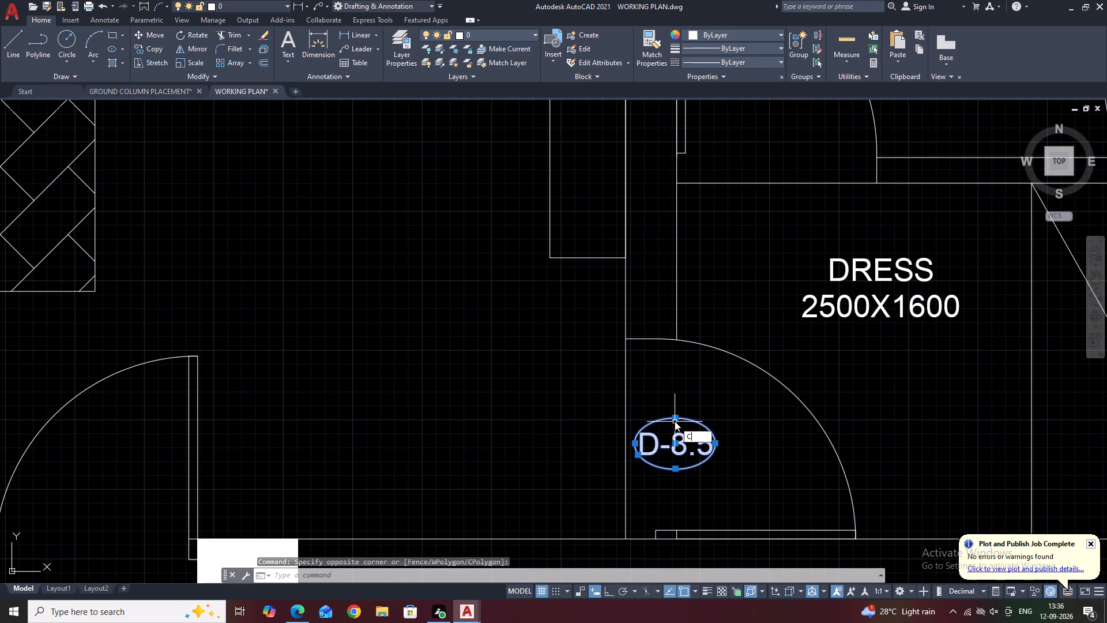
{"action": "type", "text": "O"}
{"action": "key", "text": "space"}
{"action": "left_click", "coordinate": [671, 448]}
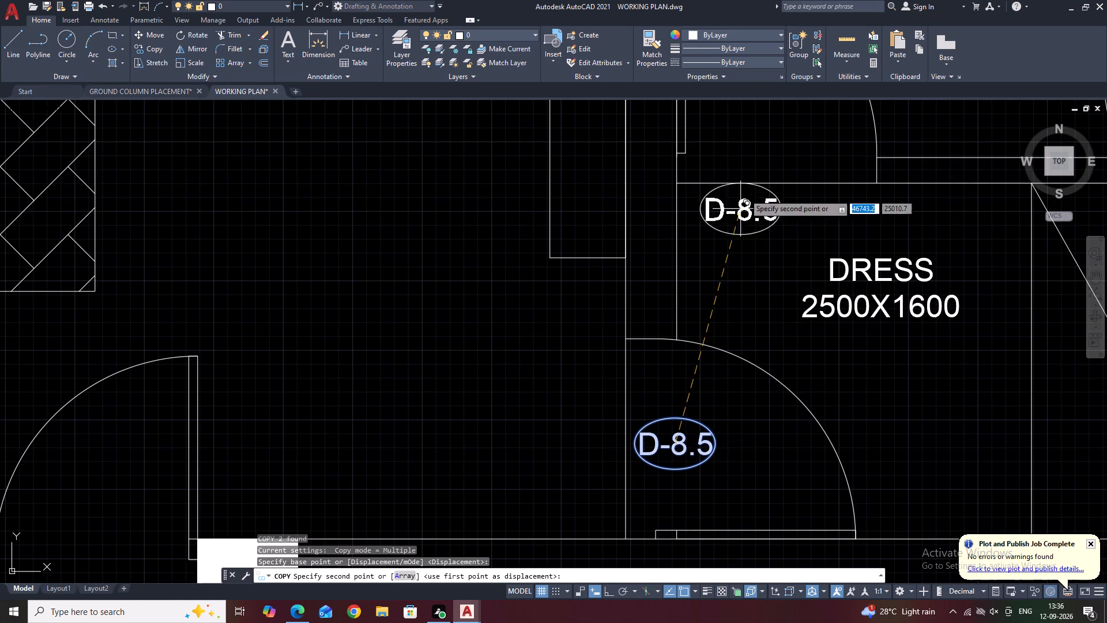
{"action": "left_click", "coordinate": [761, 136]}
{"action": "middle_click_drag", "start_coordinate": [771, 192], "coordinate": [740, 363]}
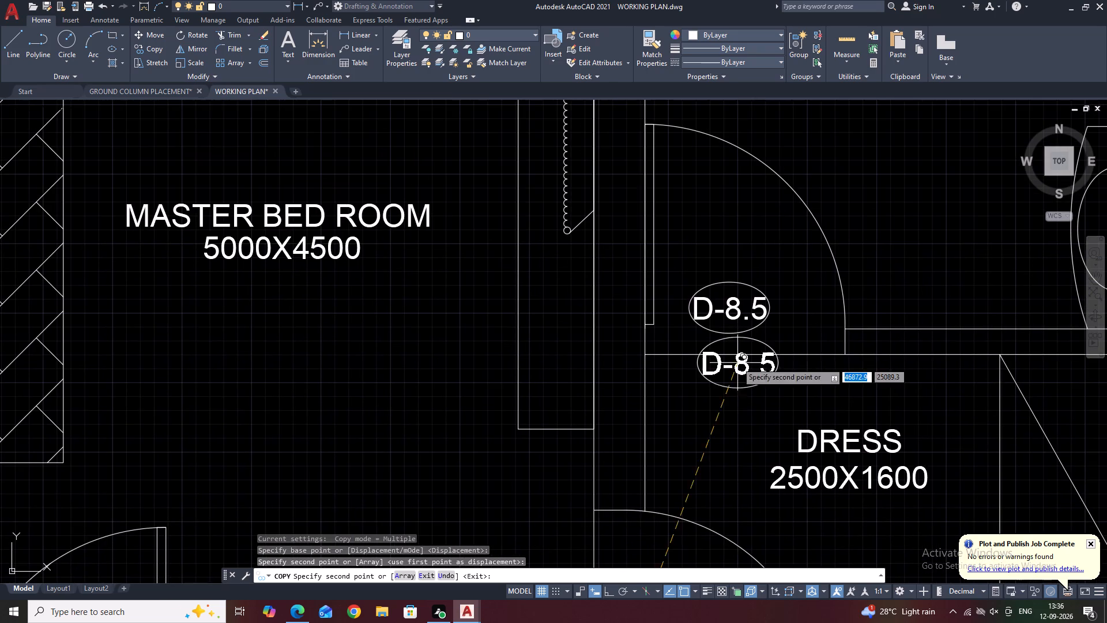
{"action": "key", "text": "Escape"}
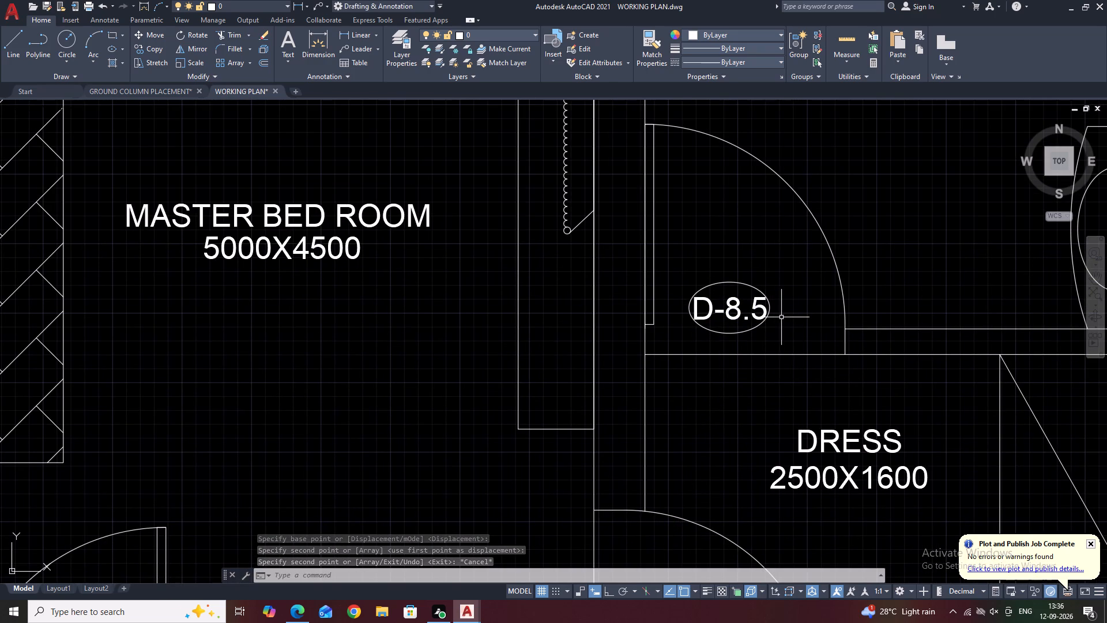
Draw a line 600 along the 2500X2785 toilet's outer wall from the column corner, continuing perpendicularly across the wall thickness.
{"action": "middle_click_drag", "start_coordinate": [770, 299], "coordinate": [683, 365]}
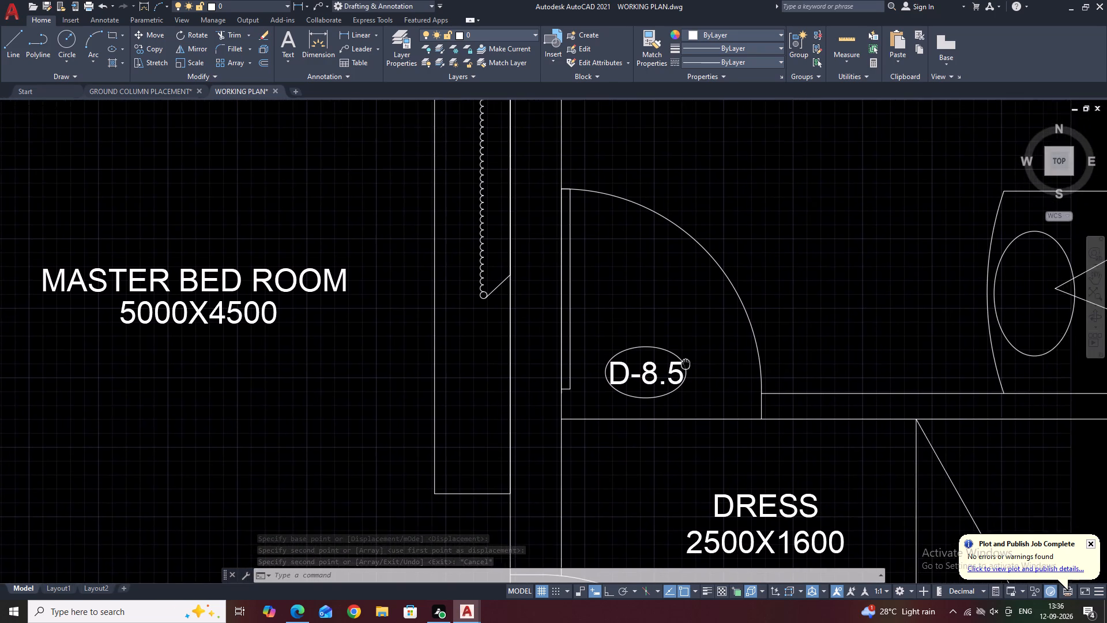
{"action": "middle_click_drag", "start_coordinate": [683, 365], "coordinate": [647, 365]}
{"action": "middle_click_drag", "start_coordinate": [716, 284], "coordinate": [679, 391]}
{"action": "scroll", "coordinate": [676, 351], "scroll_direction": "down", "scroll_amount": 2}
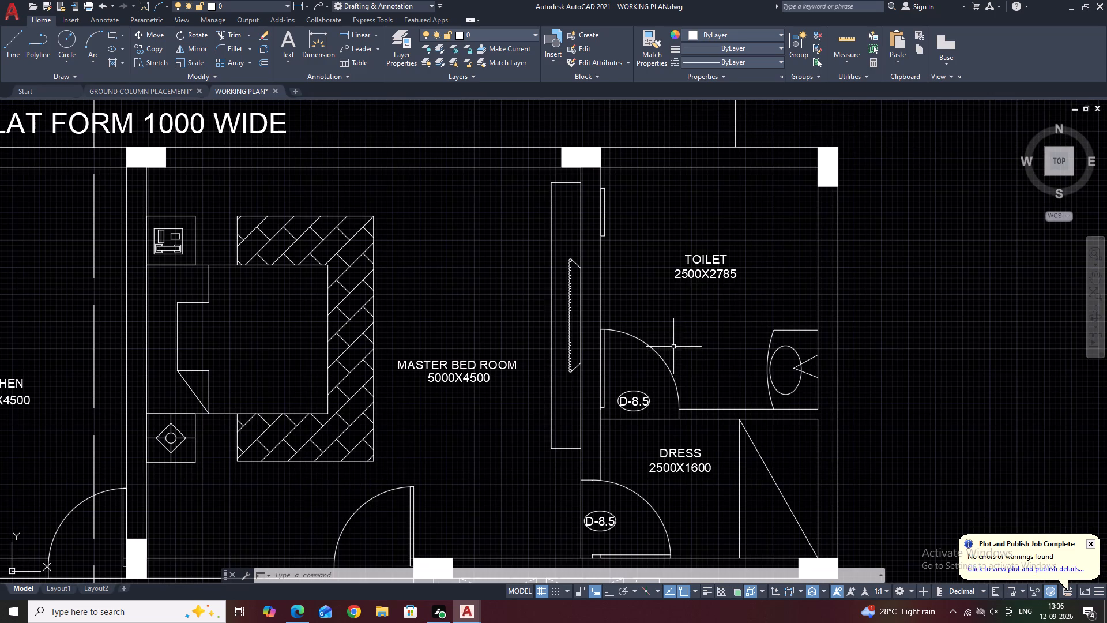
{"action": "middle_click_drag", "start_coordinate": [703, 285], "coordinate": [743, 367]}
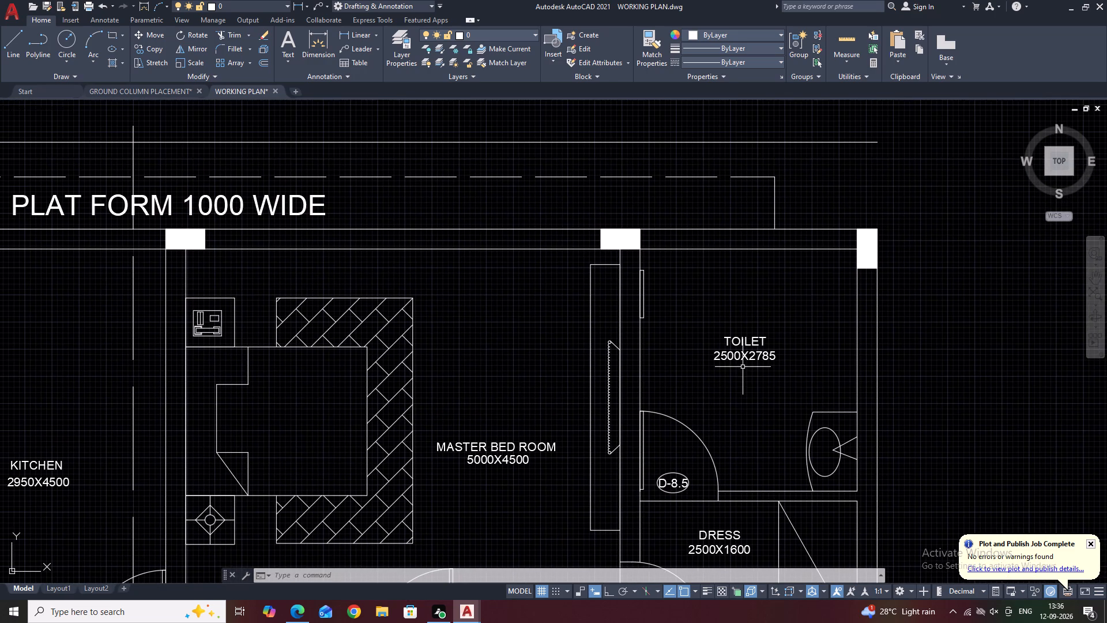
{"action": "middle_click_drag", "start_coordinate": [690, 239], "coordinate": [696, 302]}
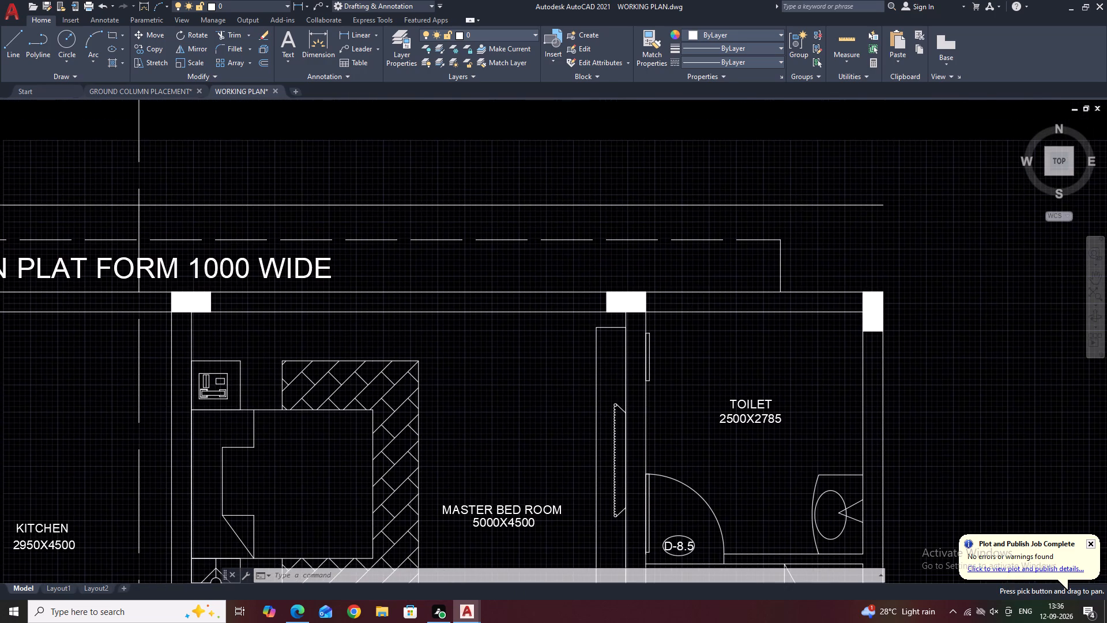
{"action": "key", "text": "l"}
{"action": "key", "text": "space"}
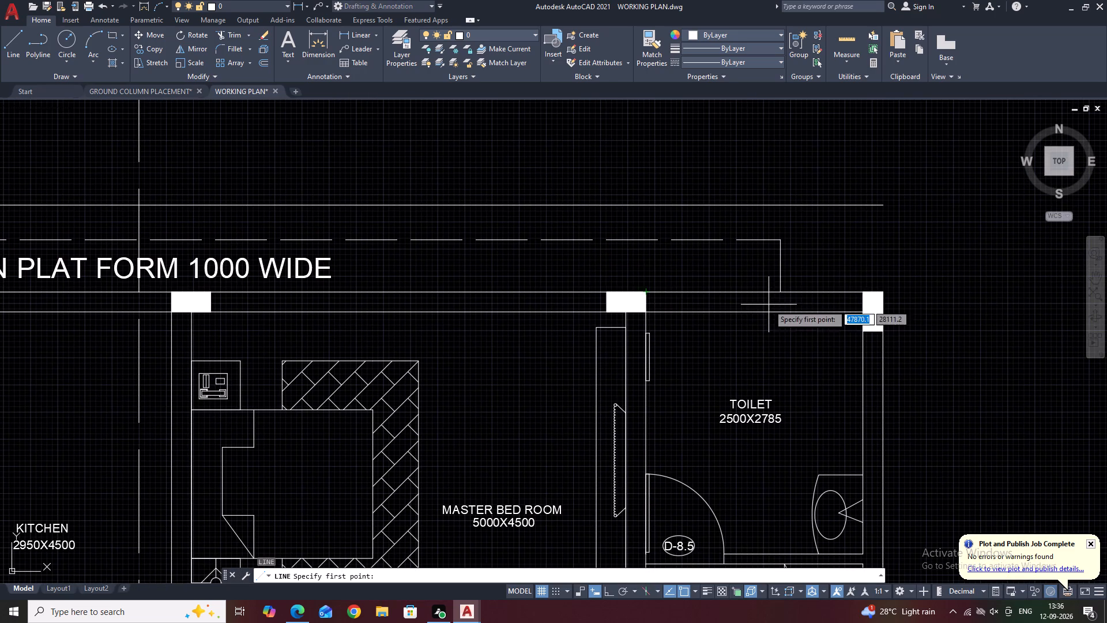
{"action": "scroll", "coordinate": [645, 291], "scroll_direction": "up", "scroll_amount": 3}
{"action": "left_click", "coordinate": [645, 291]}
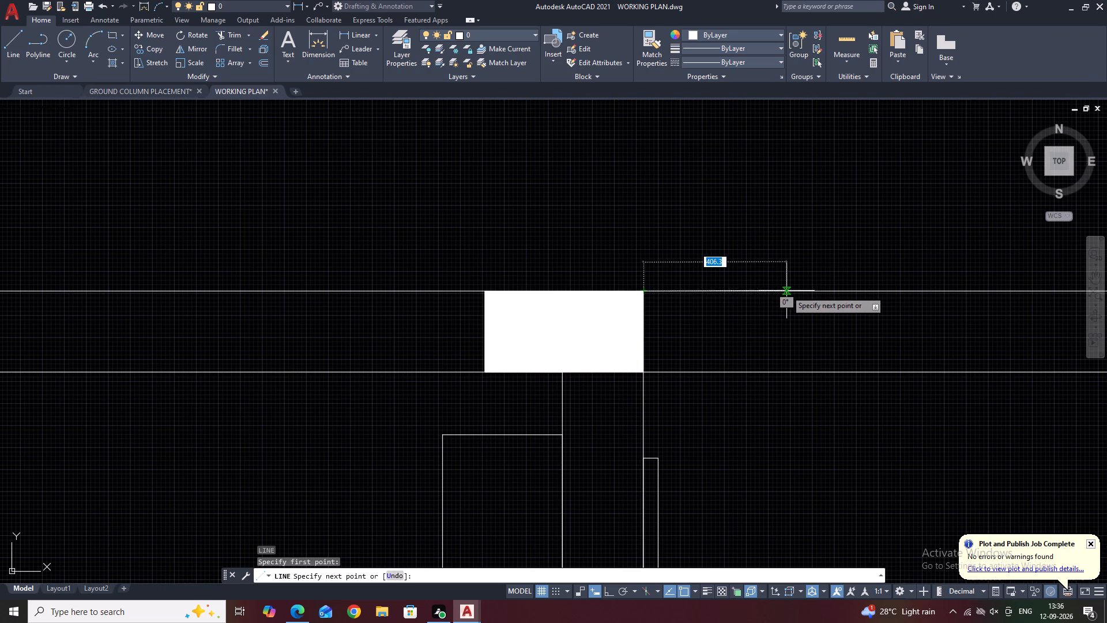
{"action": "key", "text": "F8"}
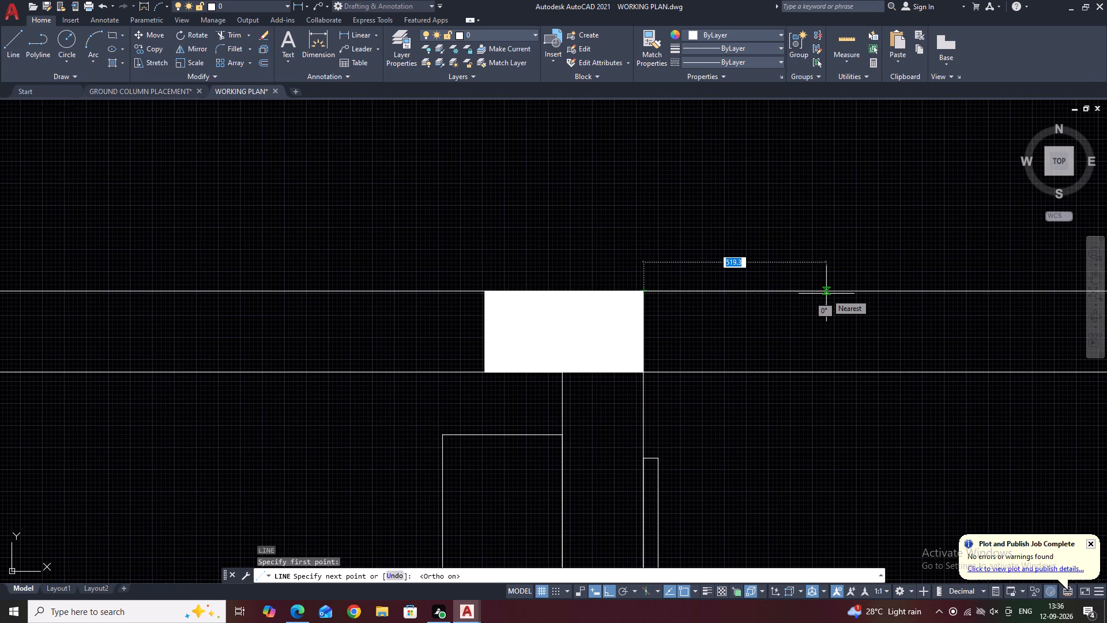
{"action": "type", "text": "600"}
{"action": "key", "text": "Return"}
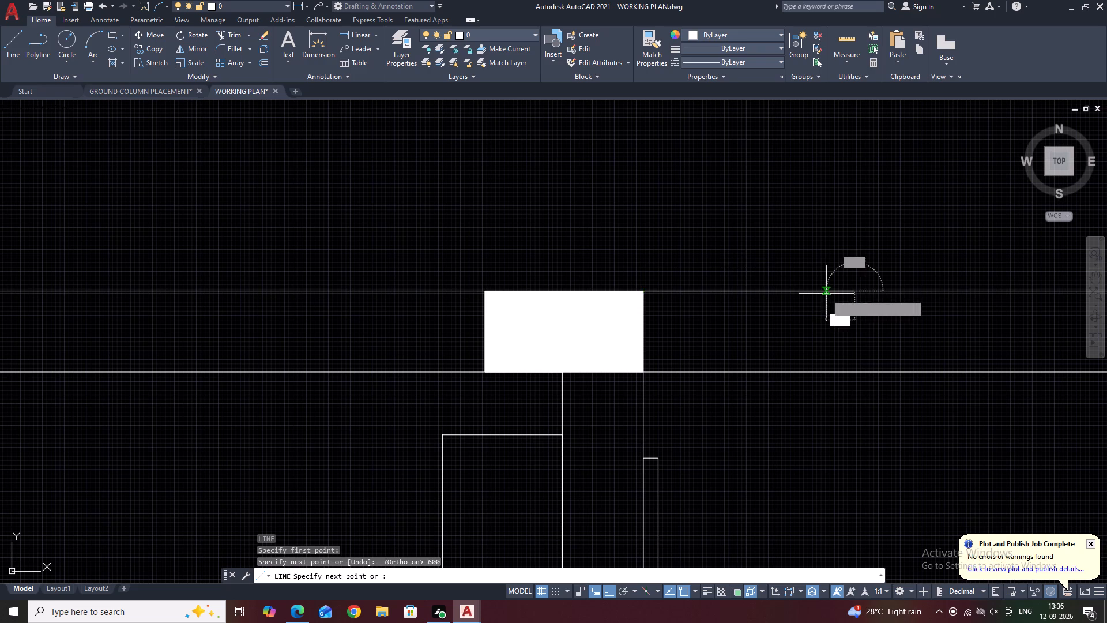
{"action": "left_click", "coordinate": [859, 371]}
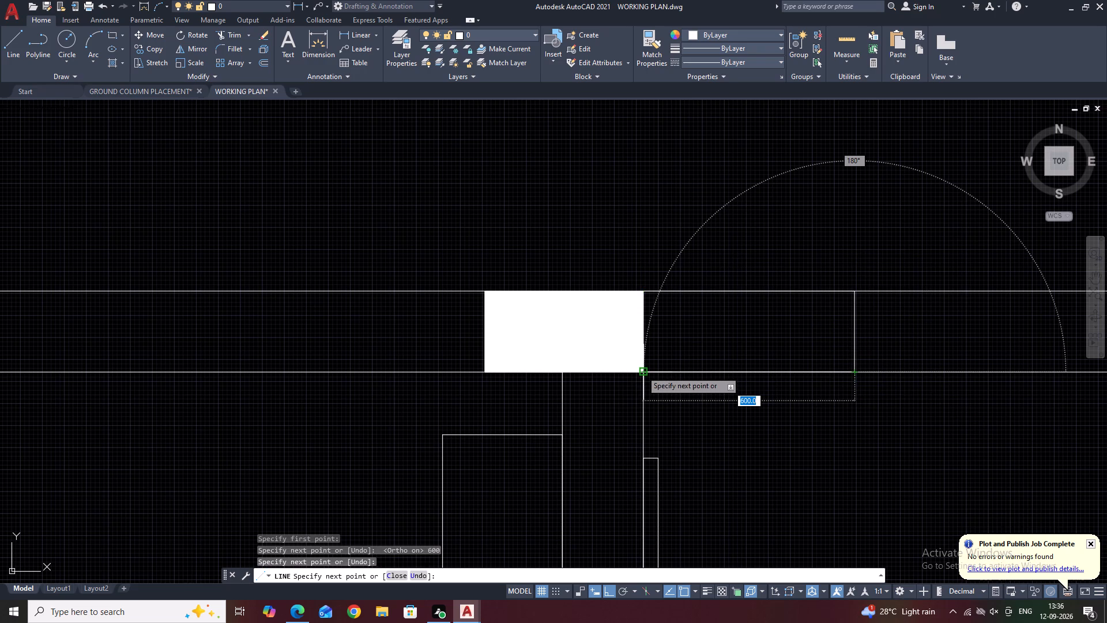
{"action": "key", "text": "Escape"}
Trim both lines of the toilet's outer wall between the column and the new cross line to open the wall.
{"action": "middle_click_drag", "start_coordinate": [818, 313], "coordinate": [747, 303]}
{"action": "scroll", "coordinate": [747, 303], "scroll_direction": "down", "scroll_amount": 3}
{"action": "middle_click_drag", "start_coordinate": [808, 336], "coordinate": [799, 330]}
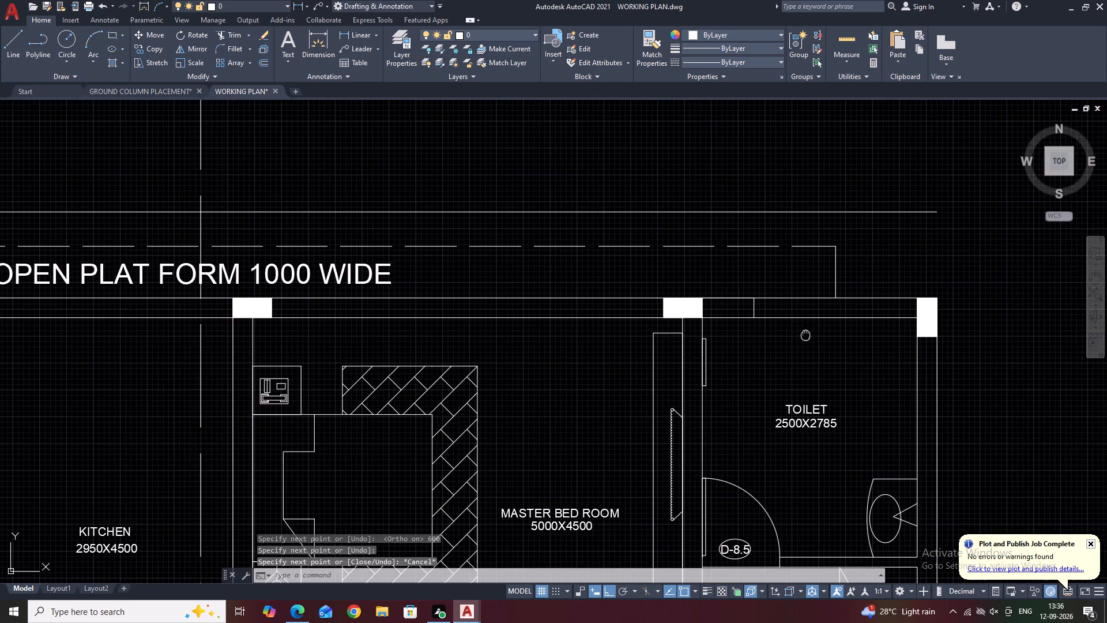
{"action": "middle_click_drag", "start_coordinate": [799, 330], "coordinate": [747, 247]}
{"action": "middle_click_drag", "start_coordinate": [656, 247], "coordinate": [764, 279]}
{"action": "middle_click_drag", "start_coordinate": [742, 156], "coordinate": [745, 172]}
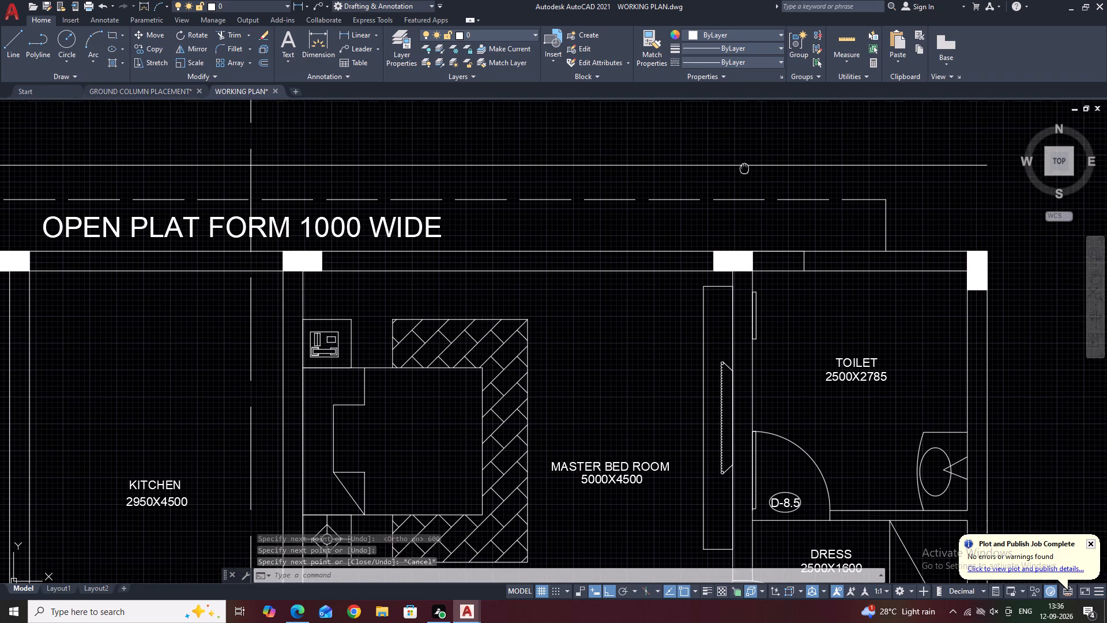
{"action": "middle_click_drag", "start_coordinate": [745, 172], "coordinate": [751, 198]}
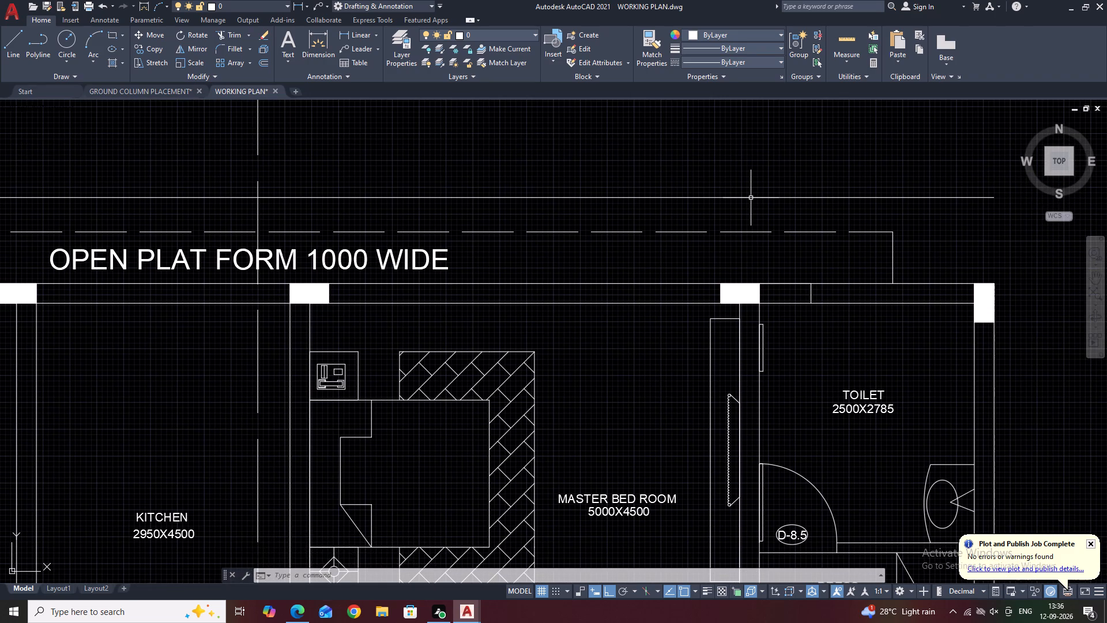
{"action": "type", "text": "TR"}
{"action": "key", "text": "space"}
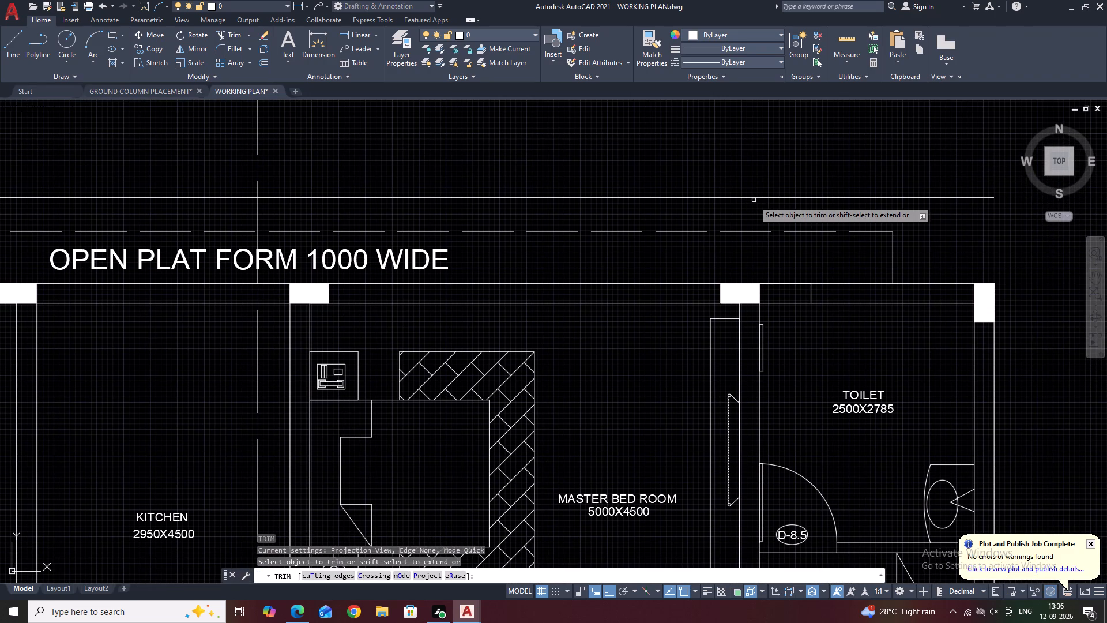
{"action": "scroll", "coordinate": [767, 202], "scroll_direction": "down", "scroll_amount": 3}
{"action": "middle_click_drag", "start_coordinate": [798, 175], "coordinate": [796, 160]}
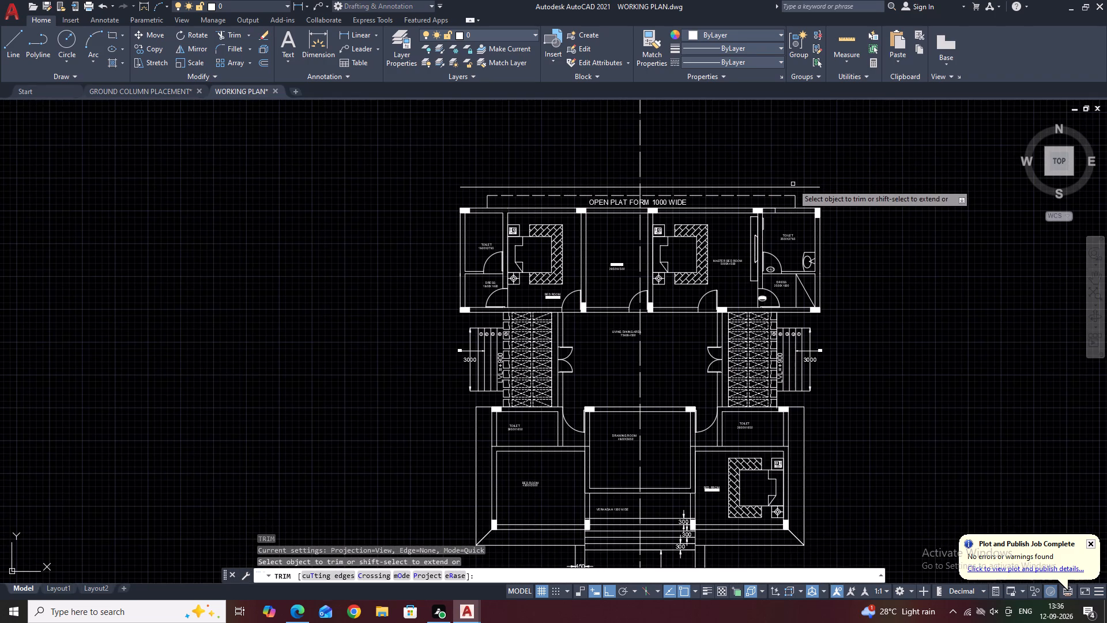
{"action": "middle_click_drag", "start_coordinate": [776, 187], "coordinate": [786, 211]}
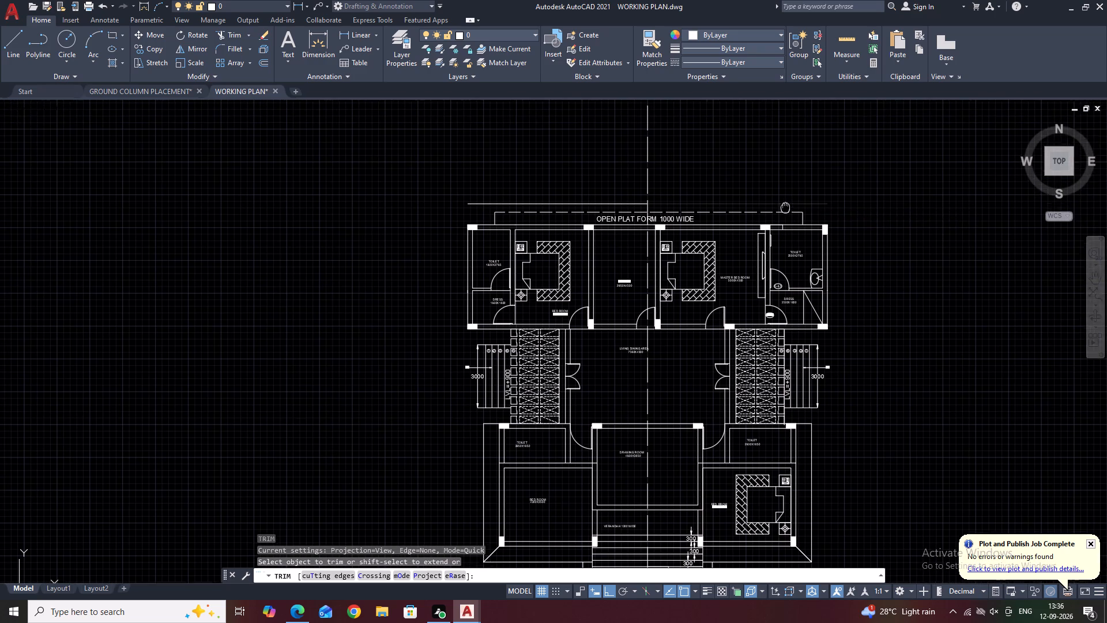
{"action": "middle_click_drag", "start_coordinate": [786, 211], "coordinate": [787, 213]}
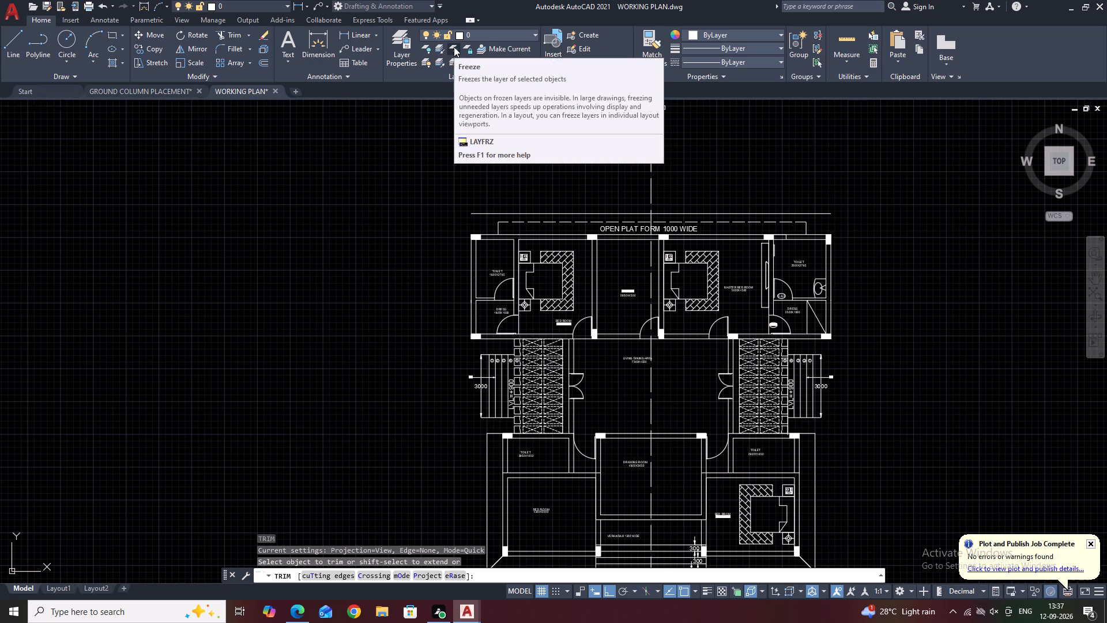
{"action": "middle_click_drag", "start_coordinate": [577, 263], "coordinate": [617, 233]}
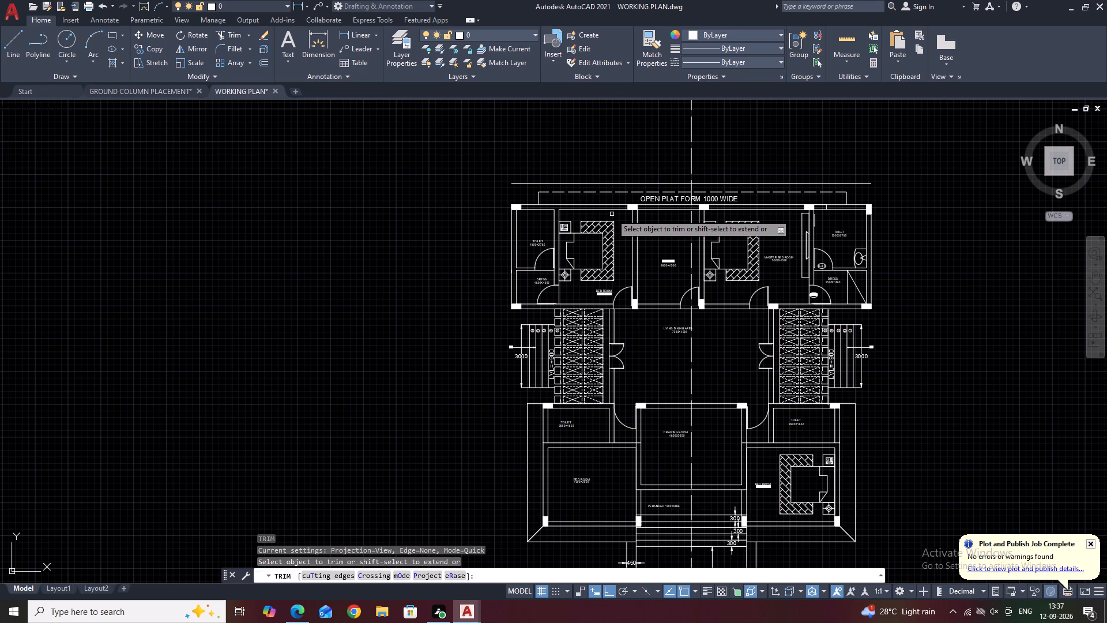
{"action": "scroll", "coordinate": [644, 222], "scroll_direction": "down", "scroll_amount": 1}
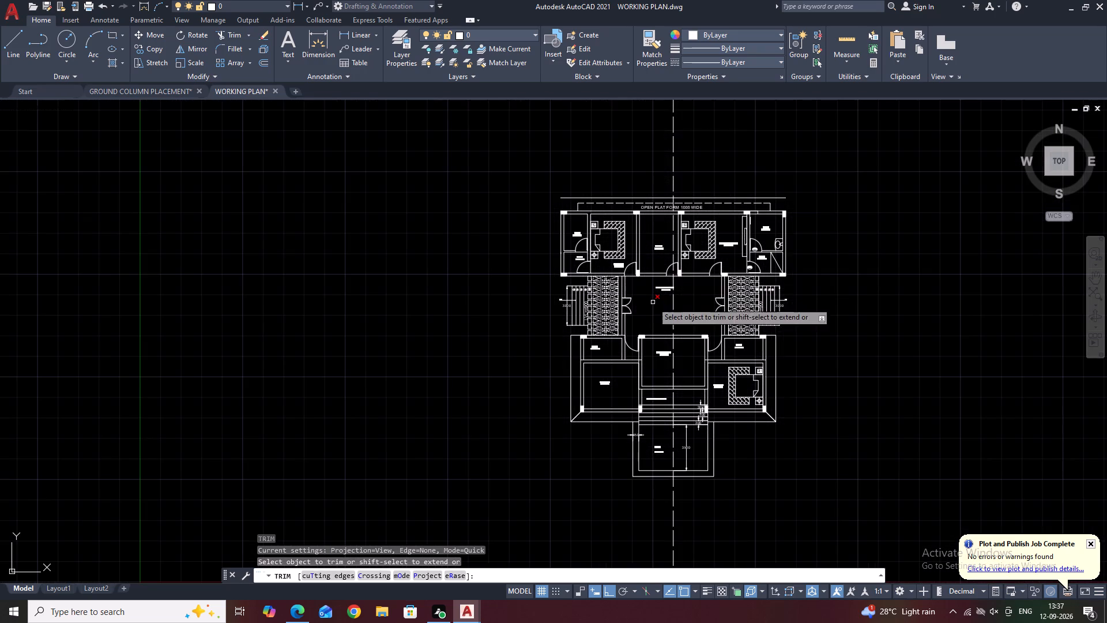
{"action": "scroll", "coordinate": [760, 212], "scroll_direction": "up", "scroll_amount": 5}
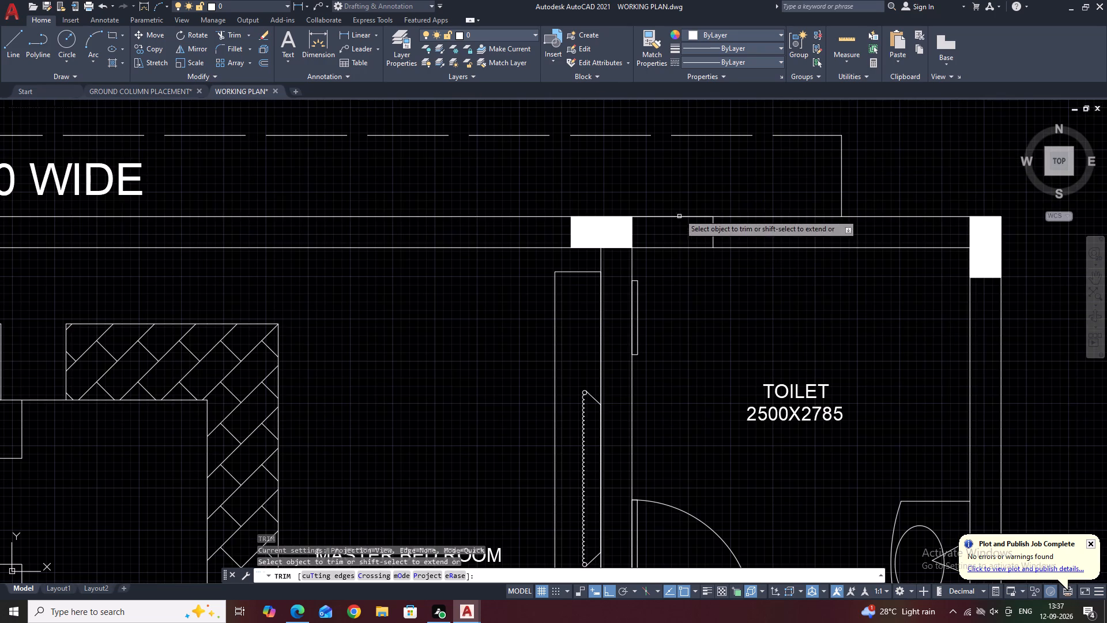
{"action": "left_click", "coordinate": [675, 200]}
{"action": "left_click", "coordinate": [680, 275]}
{"action": "key", "text": "Escape"}
Draw a 600 by 230 polyline rectangle around the opening in the toilet's outer wall, starting at the column corner.
{"action": "scroll", "coordinate": [645, 237], "scroll_direction": "up", "scroll_amount": 1}
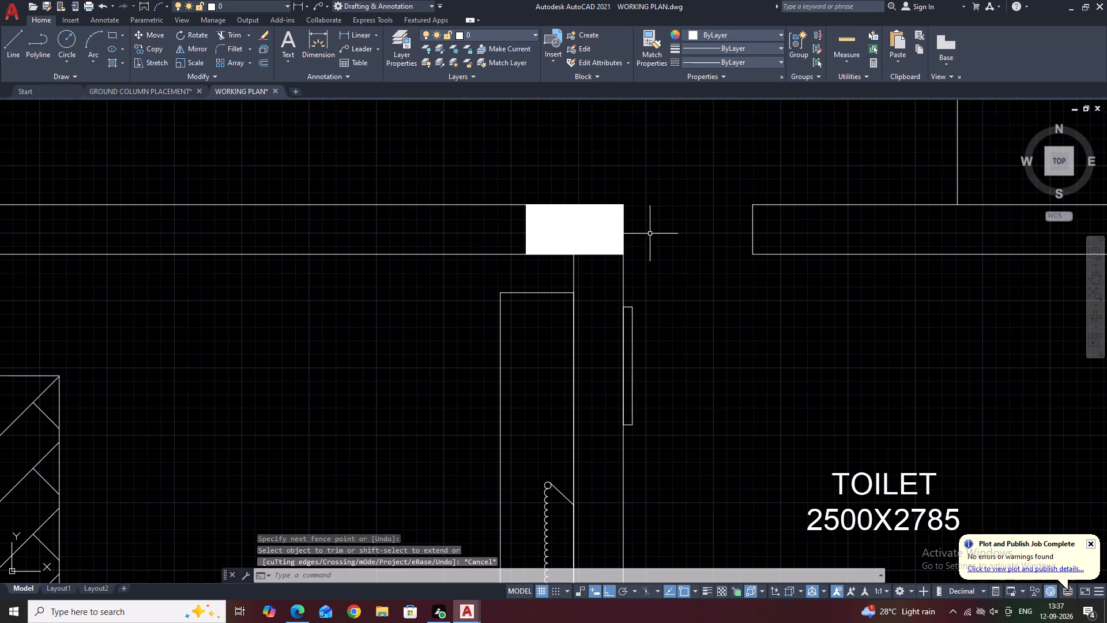
{"action": "middle_click_drag", "start_coordinate": [787, 236], "coordinate": [778, 227]}
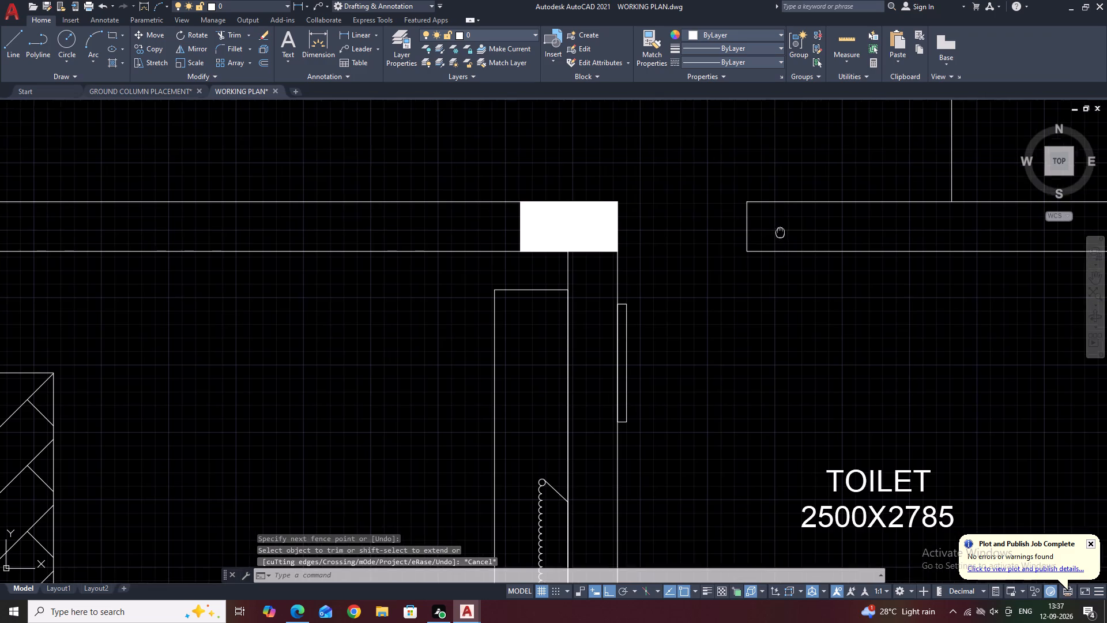
{"action": "middle_click_drag", "start_coordinate": [778, 227], "coordinate": [759, 206]}
{"action": "scroll", "coordinate": [765, 212], "scroll_direction": "up", "scroll_amount": 1}
{"action": "type", "text": "PL"}
{"action": "key", "text": "space"}
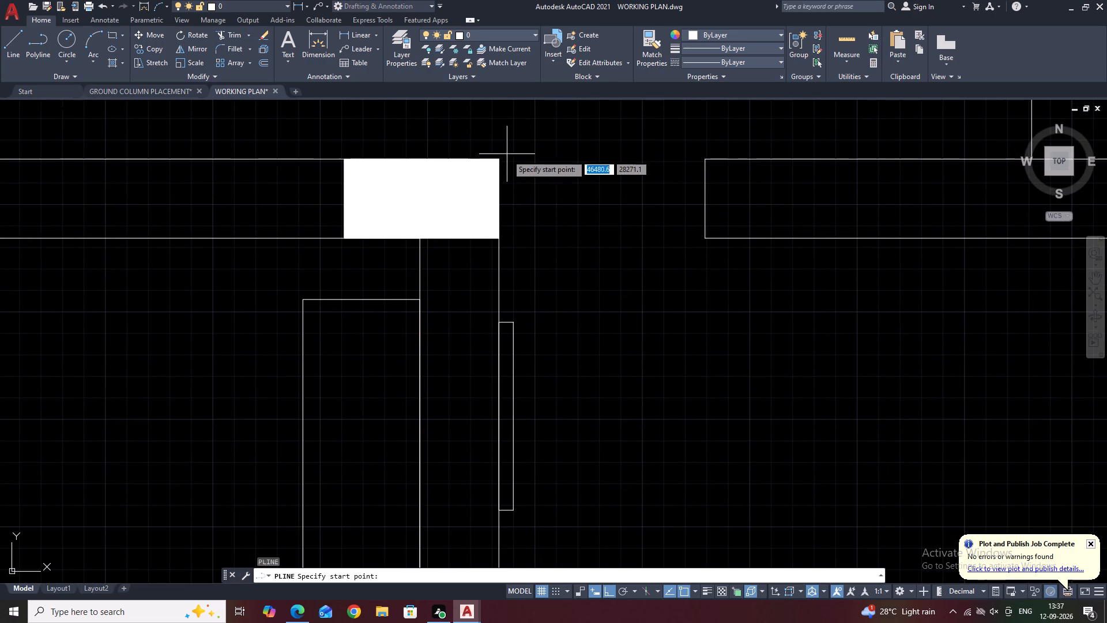
{"action": "left_click", "coordinate": [498, 160]}
{"action": "left_click", "coordinate": [702, 158]}
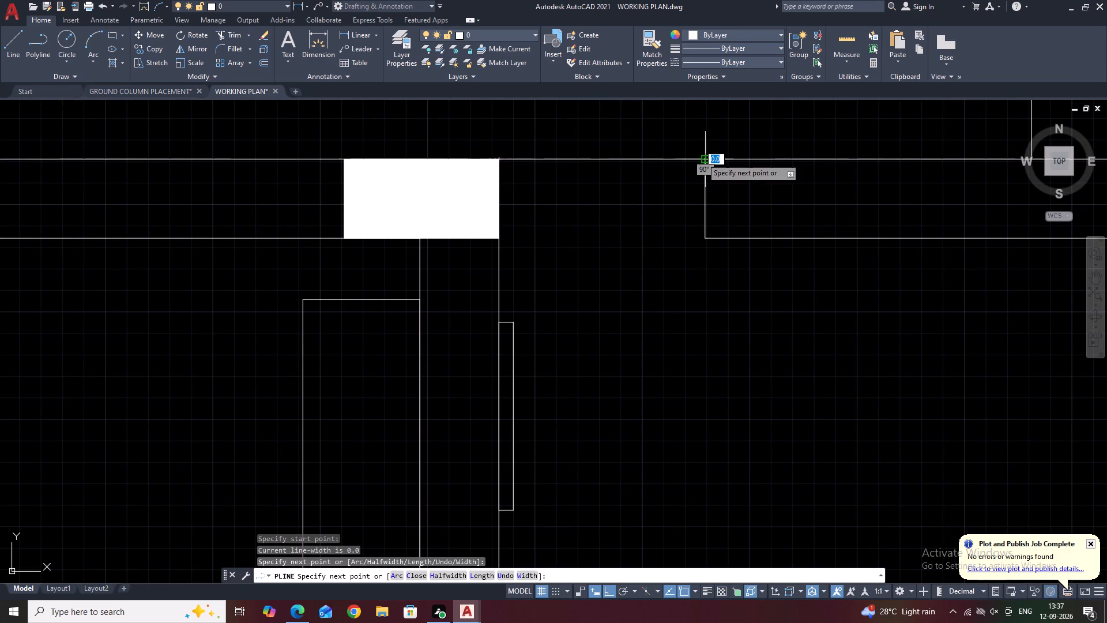
{"action": "left_click", "coordinate": [703, 235]}
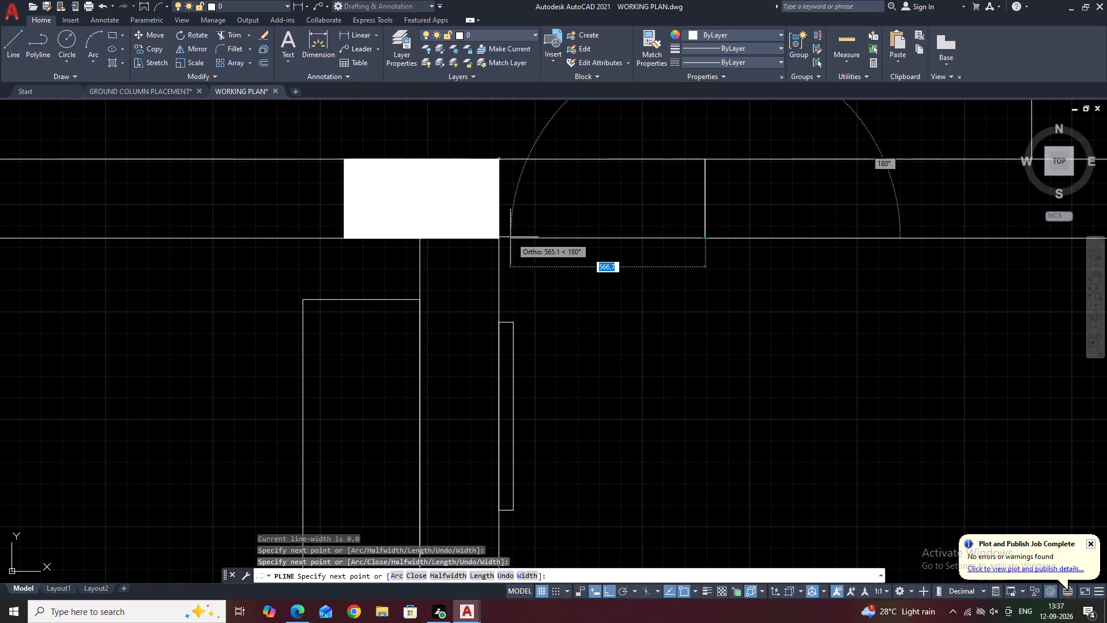
{"action": "left_click", "coordinate": [499, 238]}
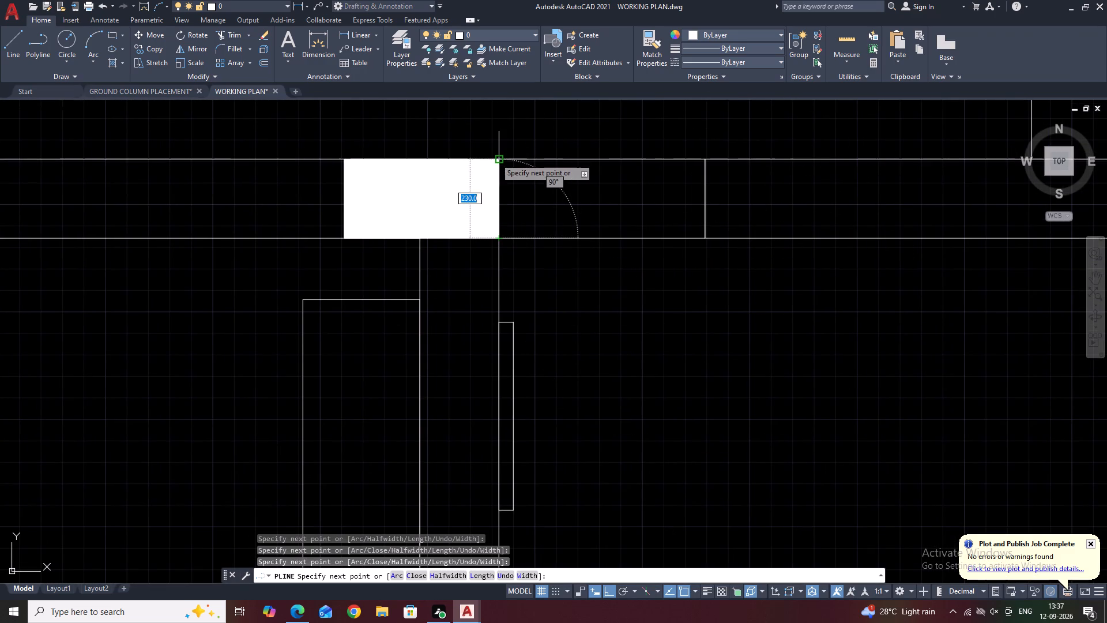
{"action": "left_click", "coordinate": [499, 159]}
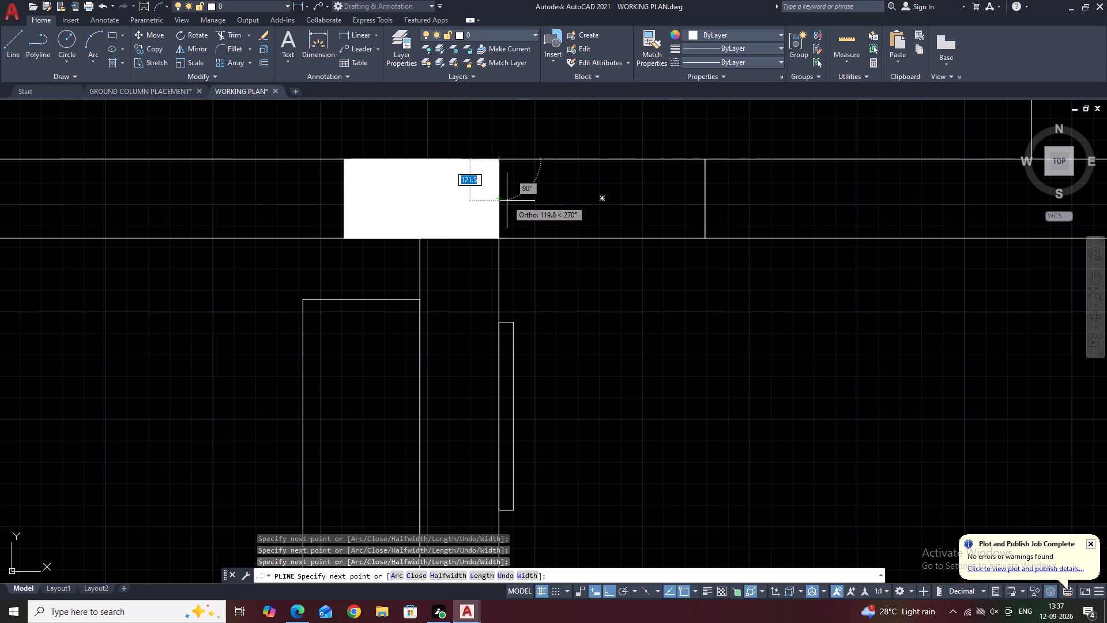
{"action": "key", "text": "Escape"}
Draw a 600 long centre line across the opening, between the midpoints of its two short sides.
{"action": "key", "text": "l"}
{"action": "key", "text": "space"}
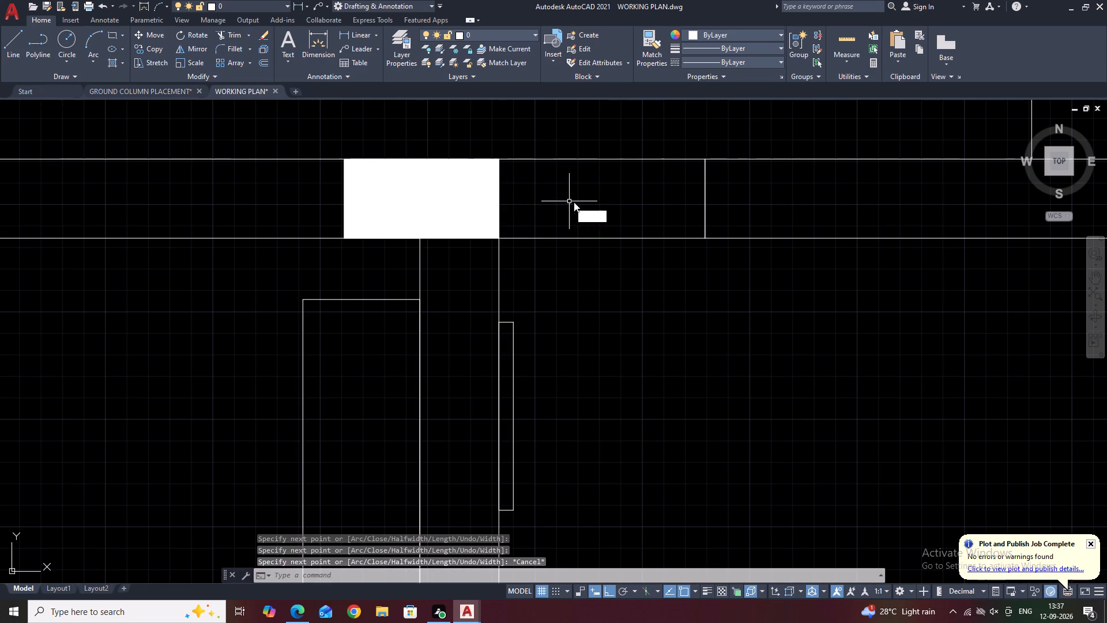
{"action": "left_click", "coordinate": [500, 200]}
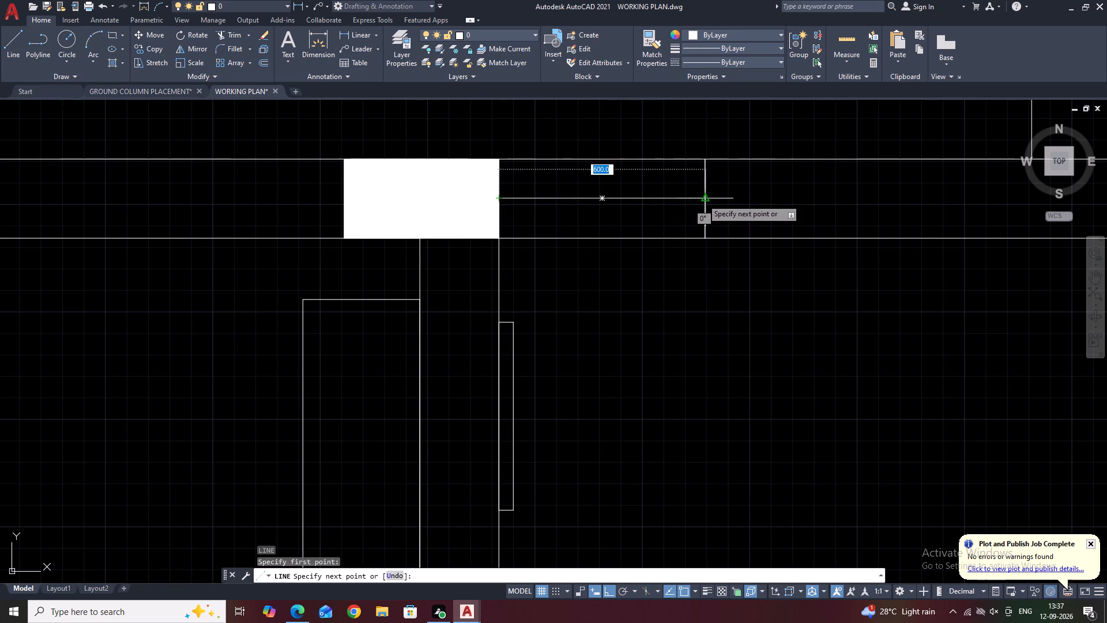
{"action": "left_click", "coordinate": [705, 199]}
{"action": "key", "text": "space"}
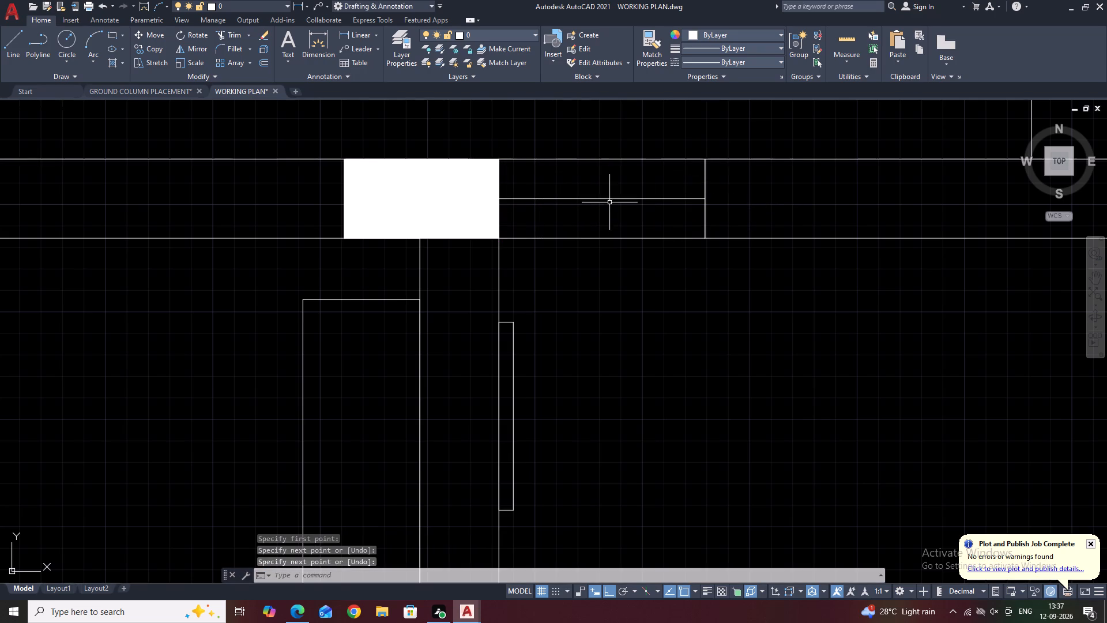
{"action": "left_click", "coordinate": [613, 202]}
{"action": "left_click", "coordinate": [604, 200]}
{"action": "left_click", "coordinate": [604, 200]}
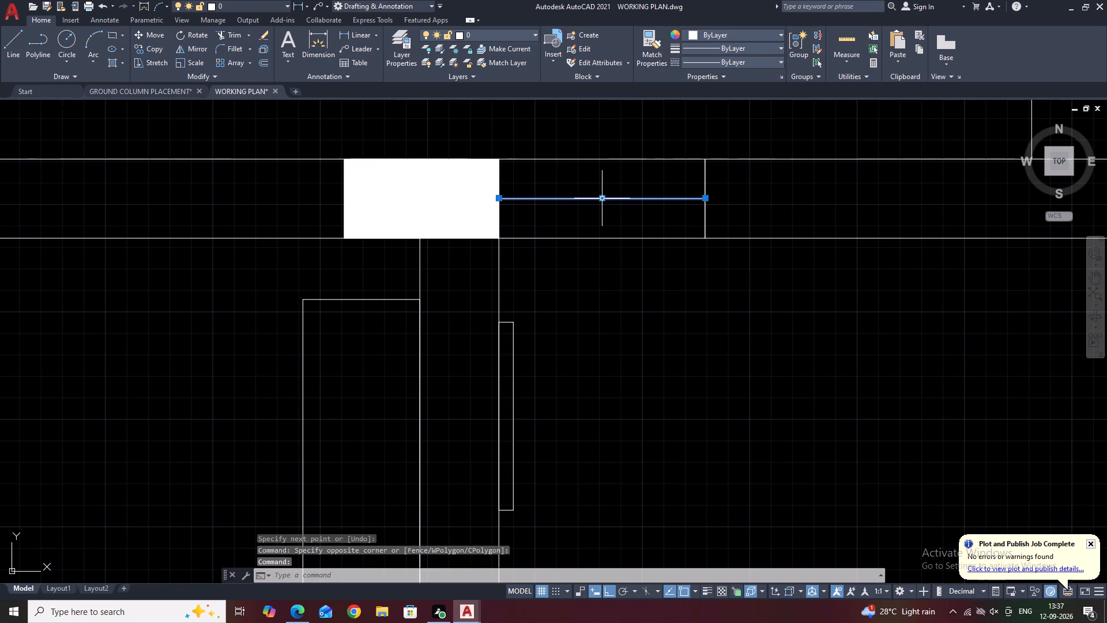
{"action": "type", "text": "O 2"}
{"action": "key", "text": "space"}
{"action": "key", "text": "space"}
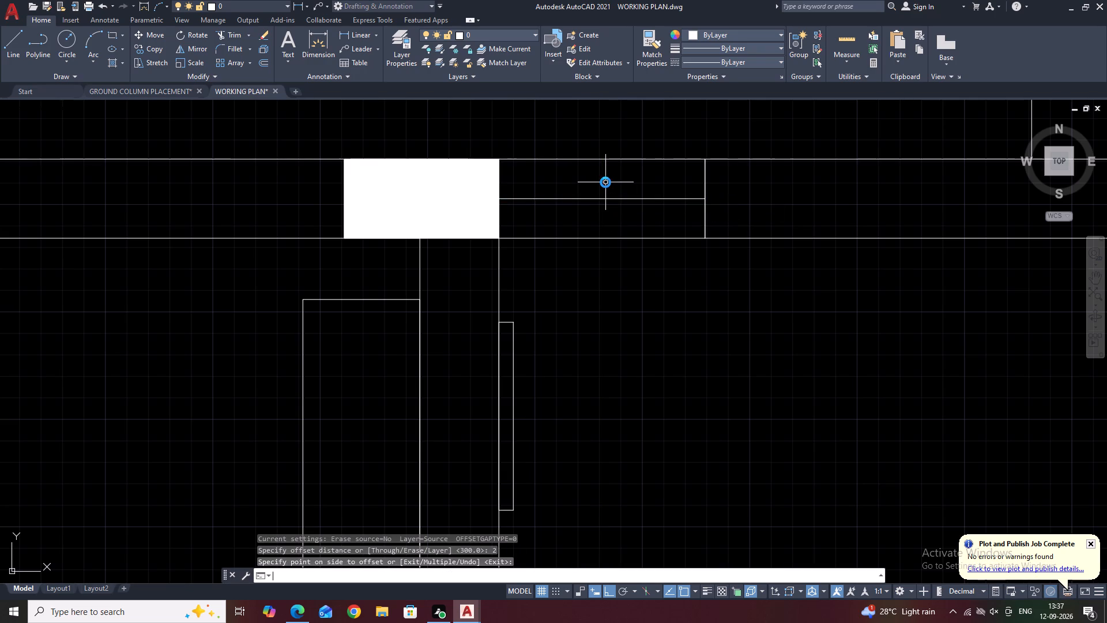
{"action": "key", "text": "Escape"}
Offset the opening's centre line 20 to both sides, and offset the copy on the room side another 20 outward.
{"action": "scroll", "coordinate": [608, 203], "scroll_direction": "up", "scroll_amount": 1}
{"action": "left_click", "coordinate": [671, 223]}
{"action": "left_click", "coordinate": [617, 179]}
{"action": "middle_click_drag", "start_coordinate": [684, 204], "coordinate": [643, 247]}
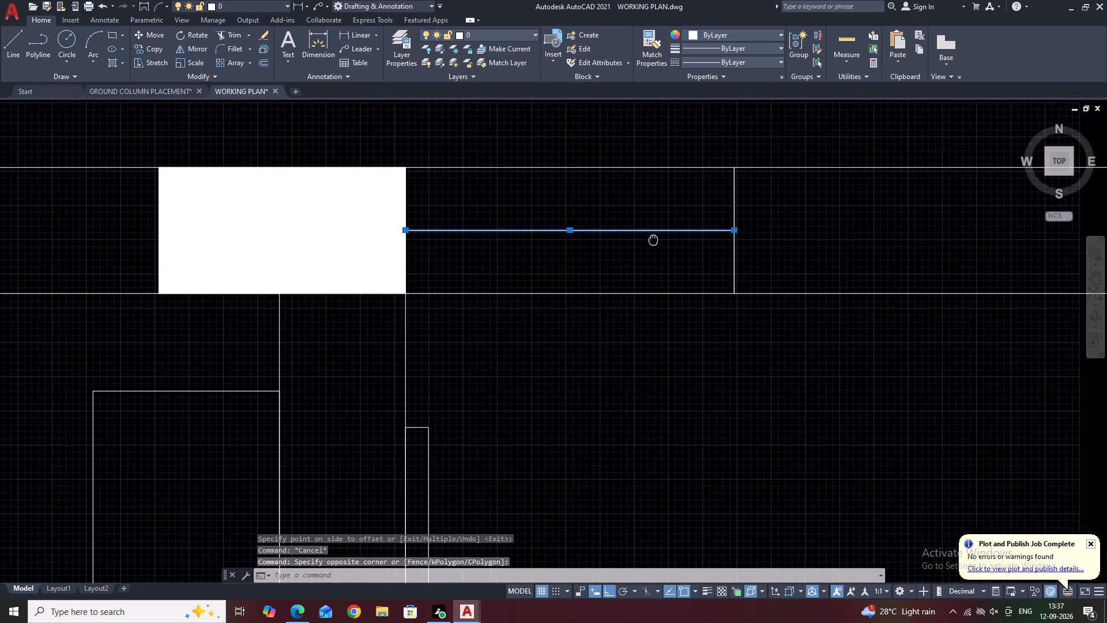
{"action": "middle_click_drag", "start_coordinate": [643, 247], "coordinate": [635, 250]}
{"action": "key", "text": "o"}
{"action": "key", "text": "space"}
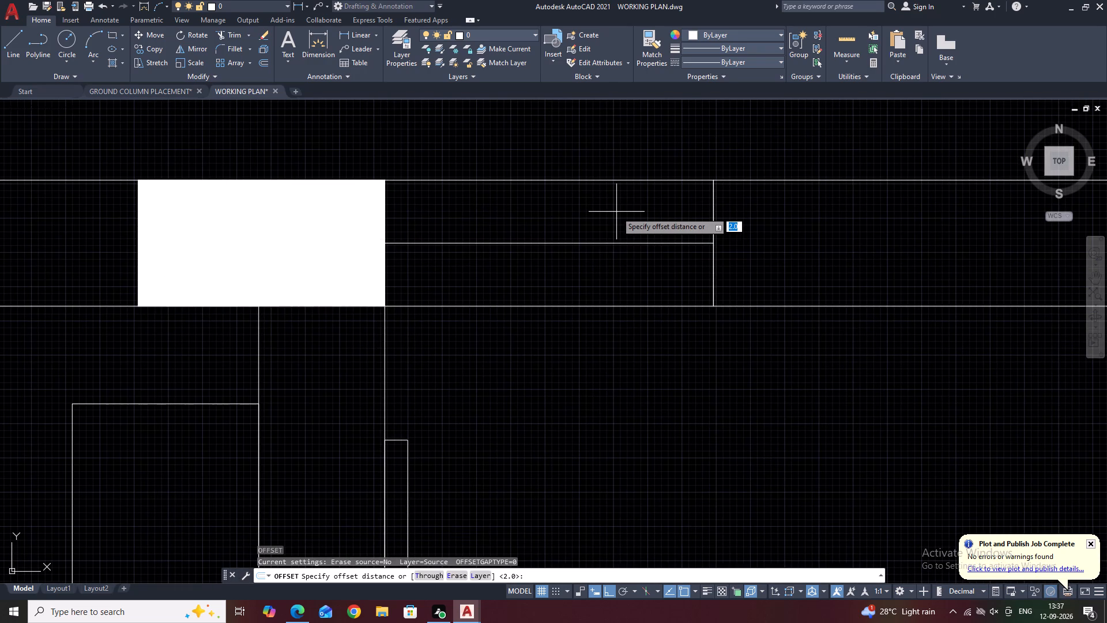
{"action": "type", "text": "20"}
{"action": "key", "text": "space"}
{"action": "left_click", "coordinate": [624, 205]}
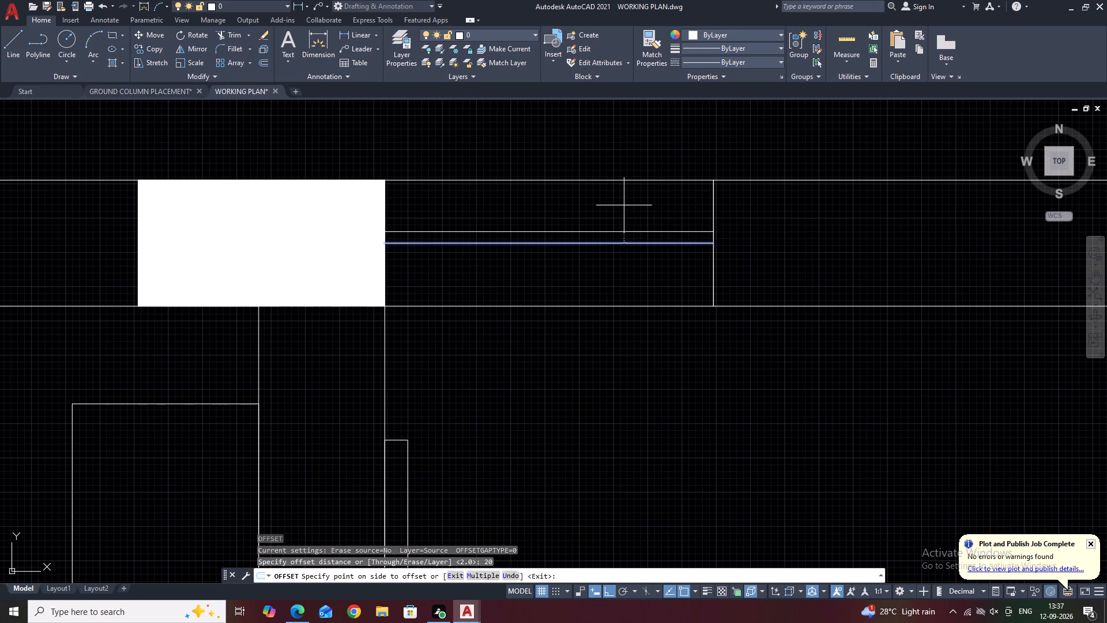
{"action": "left_click", "coordinate": [615, 242]}
{"action": "left_click_drag", "start_coordinate": [613, 264], "coordinate": [615, 272]}
{"action": "left_click", "coordinate": [617, 254]}
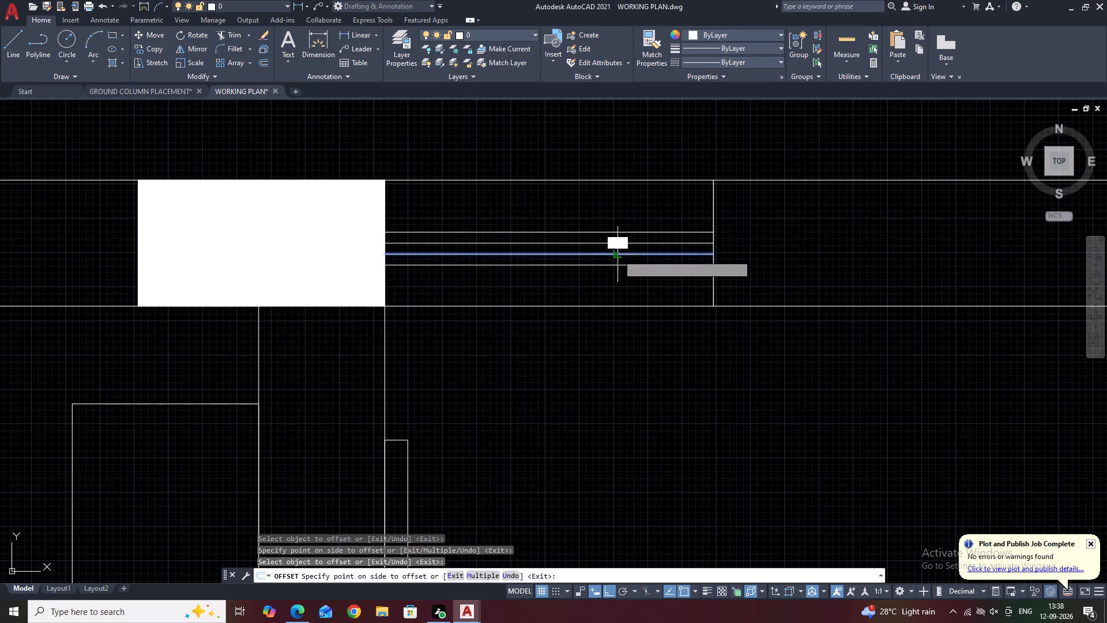
{"action": "left_click_drag", "start_coordinate": [611, 280], "coordinate": [614, 292]}
Offset the outermost lines outward by 20 again so the centre line has three parallel copies on each side.
{"action": "left_click", "coordinate": [625, 232]}
{"action": "left_click", "coordinate": [635, 189]}
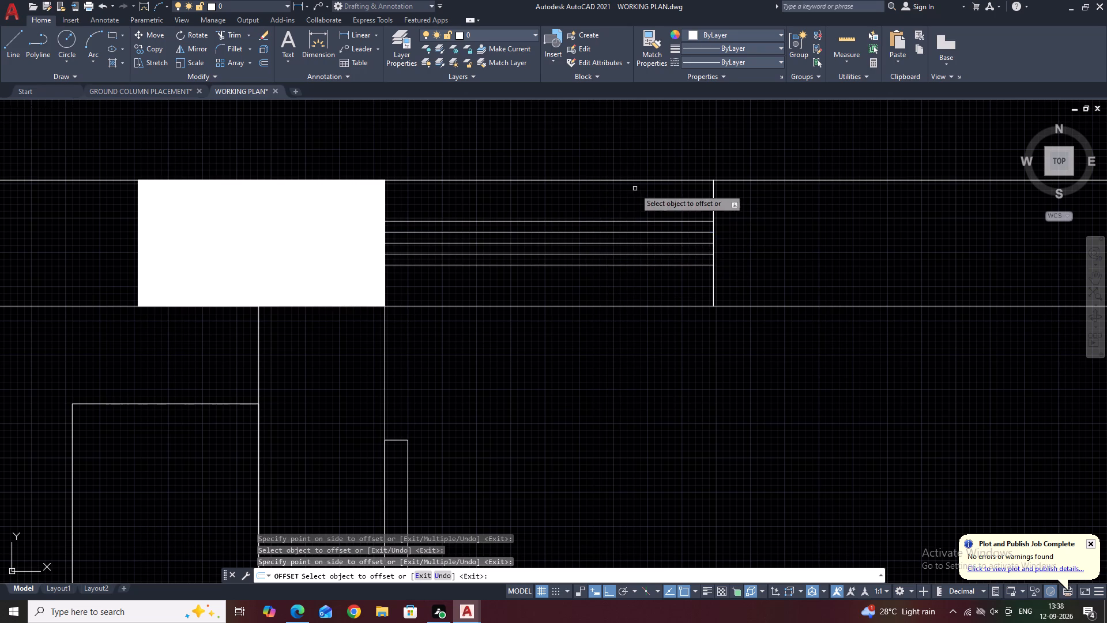
{"action": "left_click", "coordinate": [635, 222]}
{"action": "left_click", "coordinate": [638, 208]}
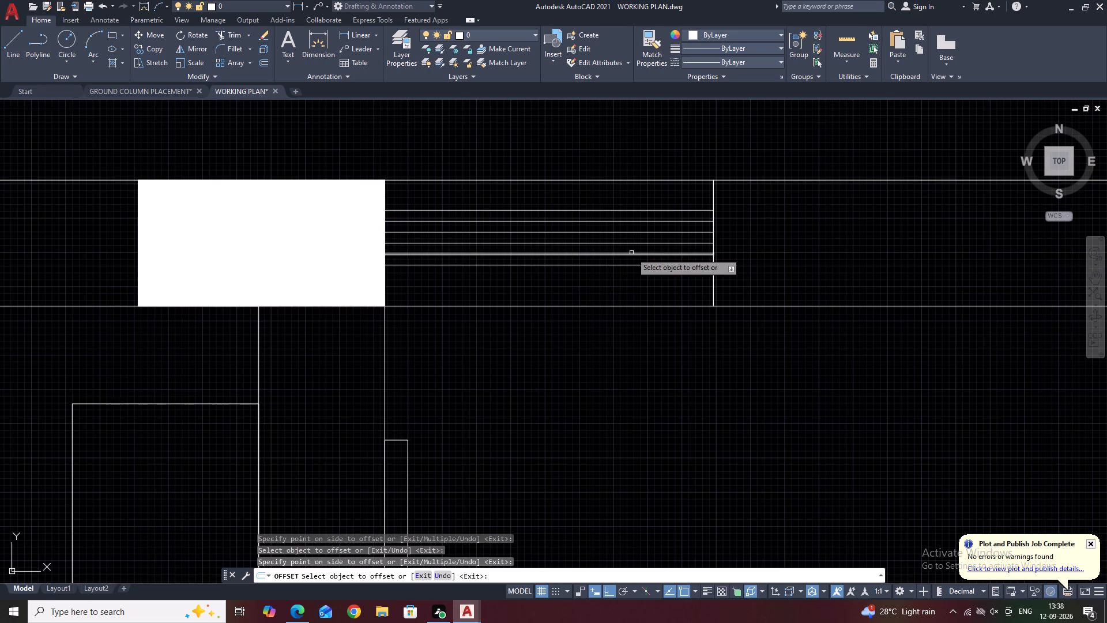
{"action": "left_click", "coordinate": [632, 264]}
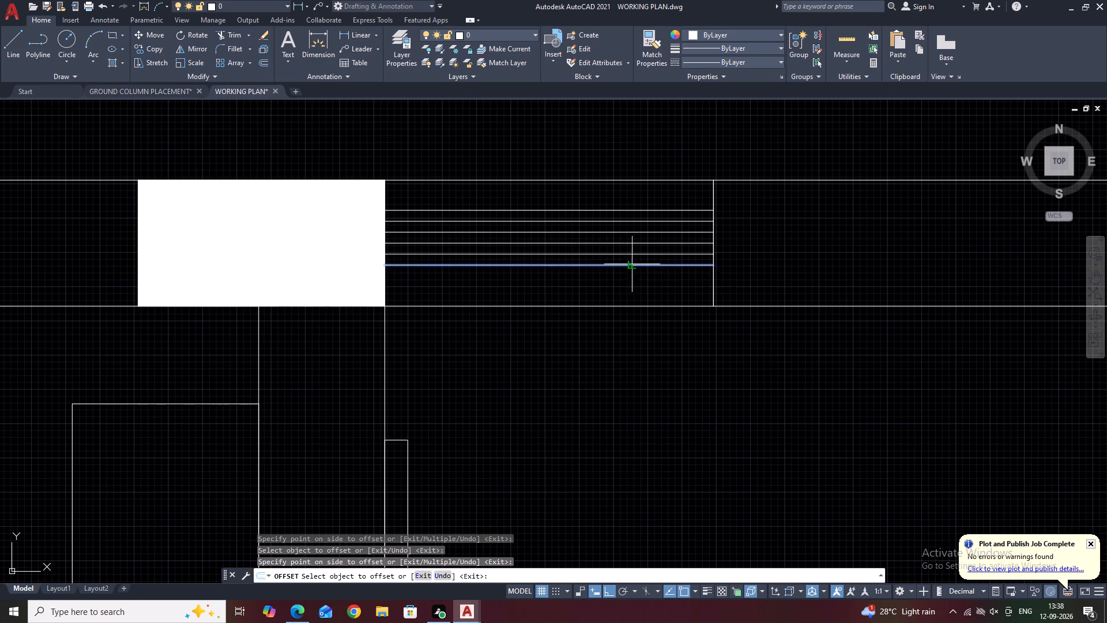
{"action": "left_click", "coordinate": [627, 279]}
{"action": "key", "text": "Escape"}
Erase the centre line and its nearest and farthest copies, keeping only the lines 40 from the centre on each side.
{"action": "double_click", "coordinate": [633, 280]}
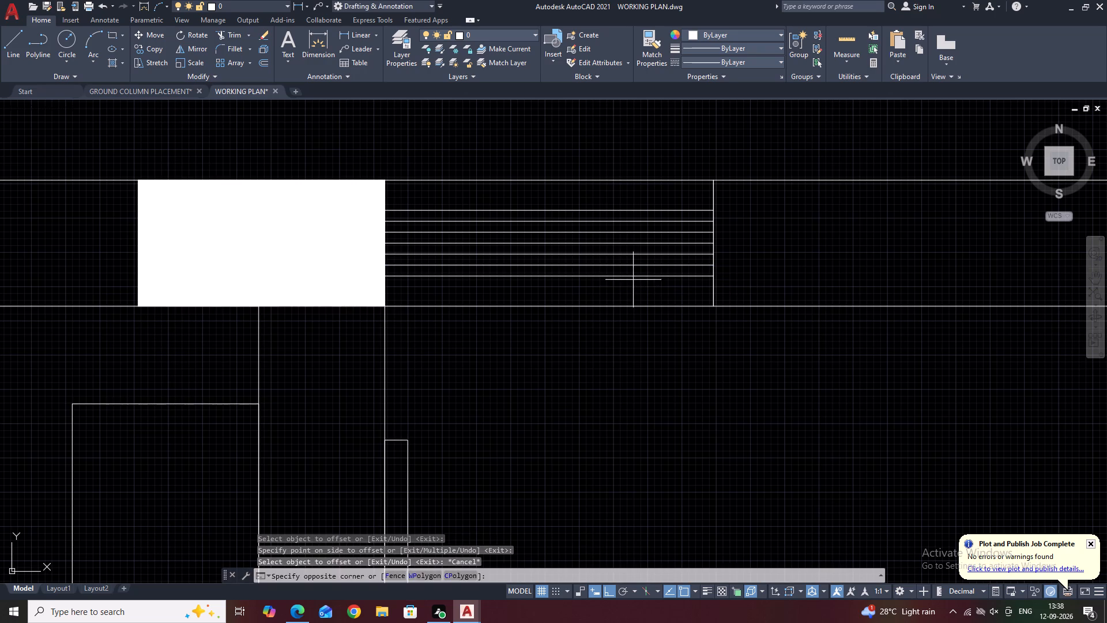
{"action": "left_click", "coordinate": [626, 276]}
{"action": "left_click", "coordinate": [630, 209]}
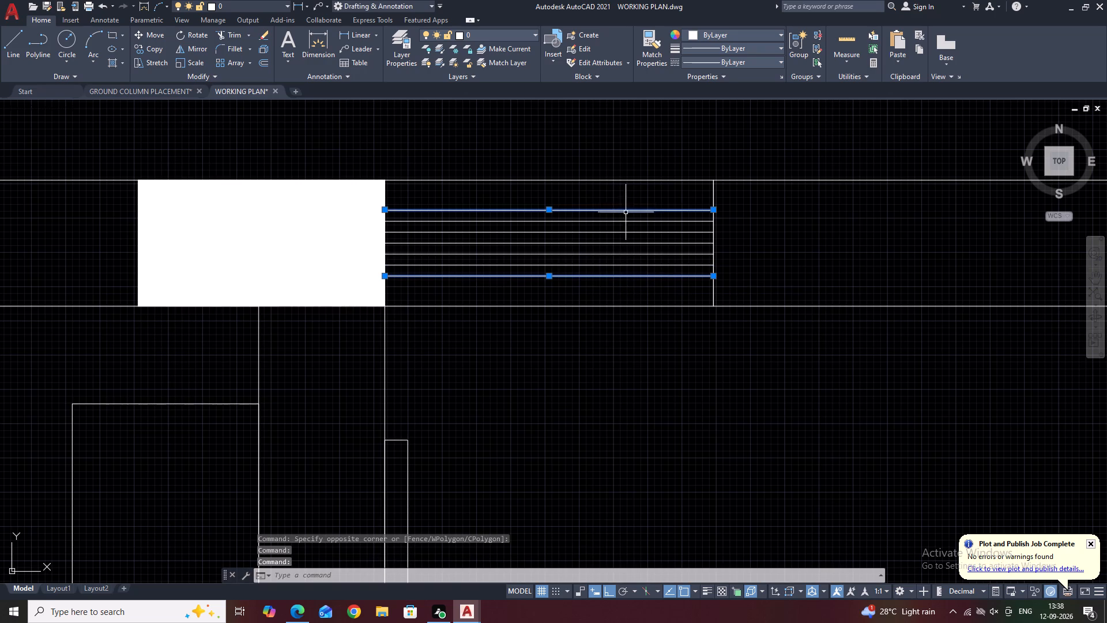
{"action": "left_click_drag", "start_coordinate": [639, 260], "coordinate": [638, 254]}
{"action": "left_click", "coordinate": [628, 227]}
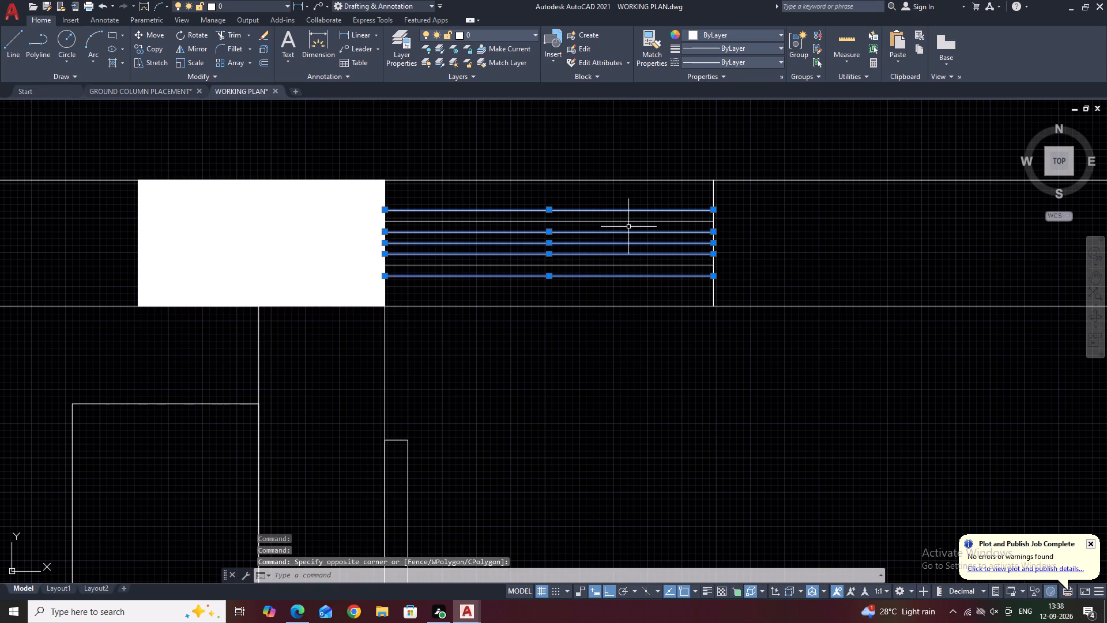
{"action": "key", "text": "Delete"}
Set the linetype of the opening's rectangle and its two inner lines to ACAD_ISO02W100.
{"action": "scroll", "coordinate": [678, 203], "scroll_direction": "down", "scroll_amount": 6}
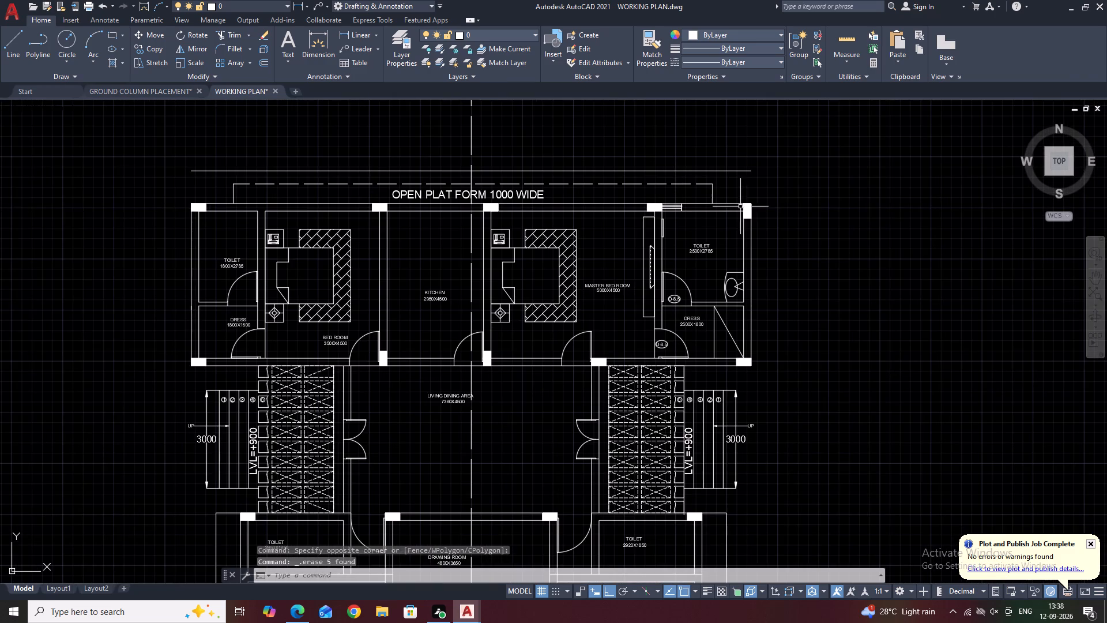
{"action": "middle_click_drag", "start_coordinate": [765, 196], "coordinate": [737, 257]}
{"action": "scroll", "coordinate": [656, 272], "scroll_direction": "up", "scroll_amount": 2}
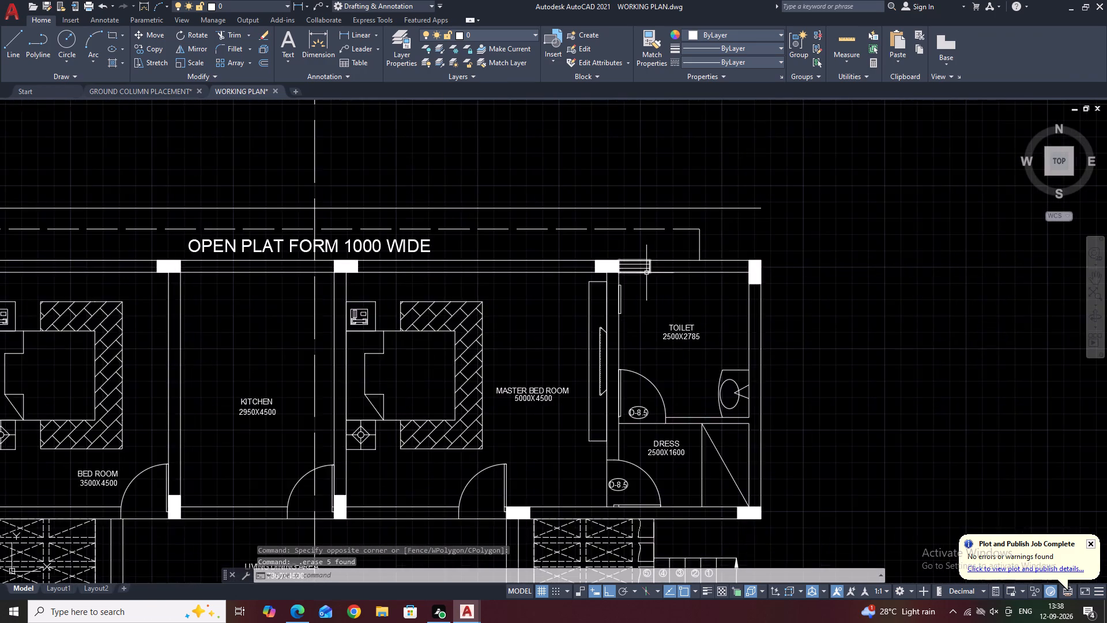
{"action": "scroll", "coordinate": [646, 273], "scroll_direction": "up", "scroll_amount": 1}
{"action": "left_click_drag", "start_coordinate": [608, 291], "coordinate": [609, 283]}
{"action": "left_click", "coordinate": [601, 239]}
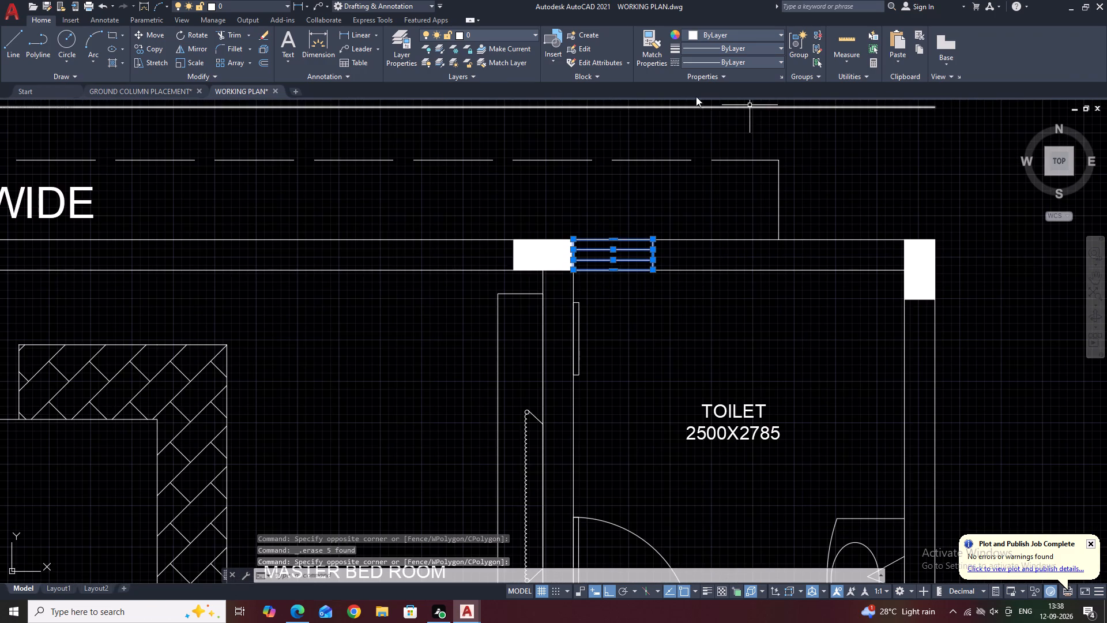
{"action": "scroll", "coordinate": [597, 226], "scroll_direction": "up", "scroll_amount": 2}
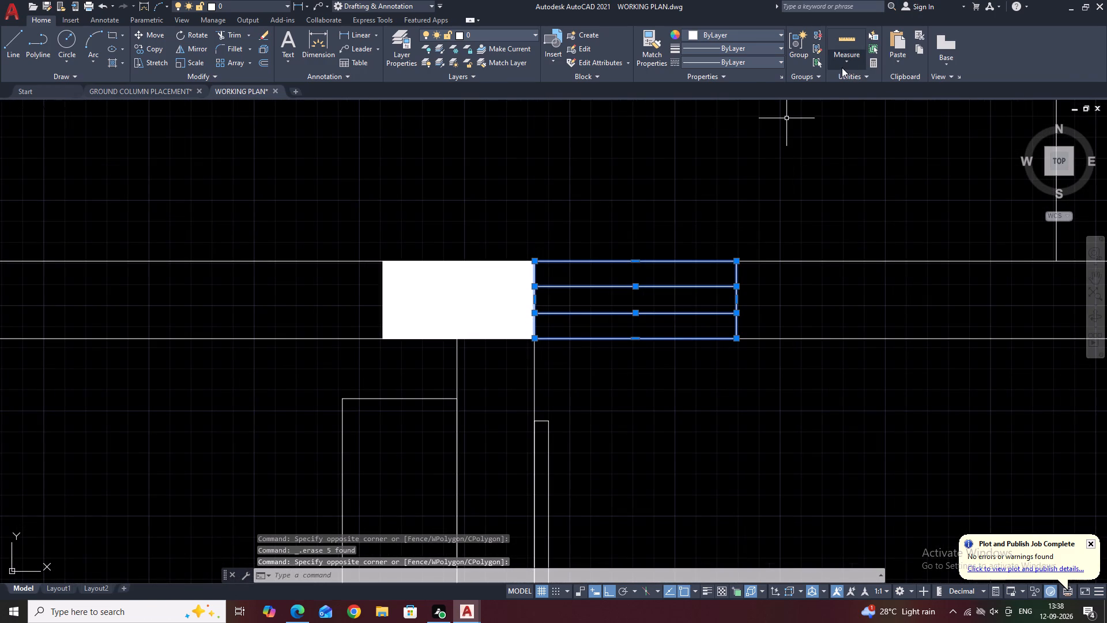
{"action": "left_click", "coordinate": [747, 65]}
{"action": "left_click", "coordinate": [745, 107]}
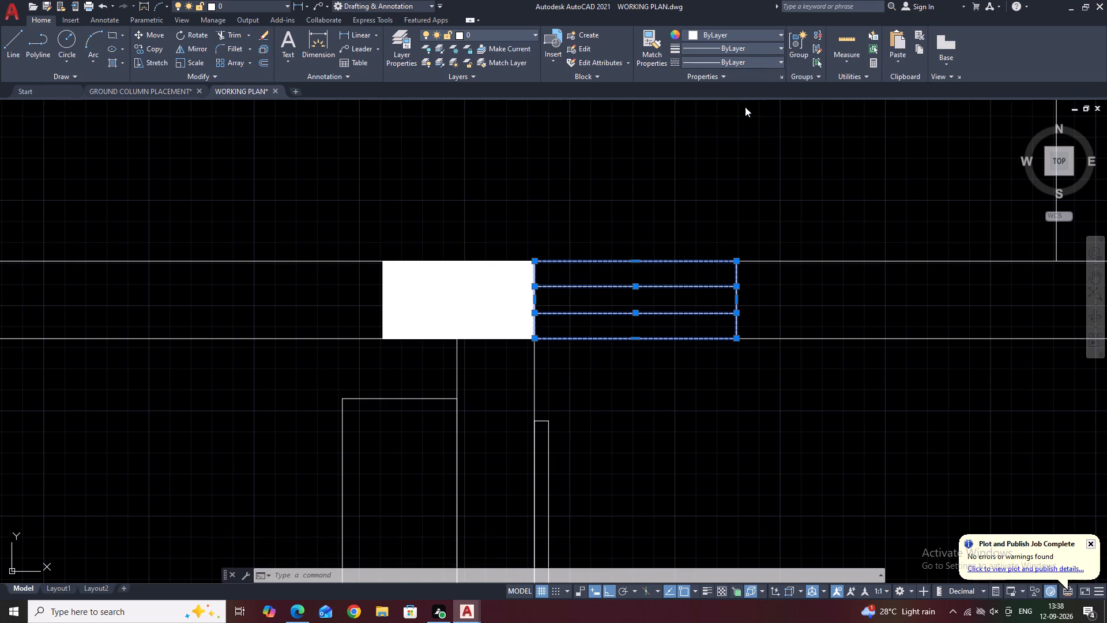
{"action": "key", "text": "Escape"}
Try a linetype scale of 20 on the opening's rectangle and two inner lines, and settle on 5.
{"action": "scroll", "coordinate": [652, 155], "scroll_direction": "down", "scroll_amount": 4}
{"action": "scroll", "coordinate": [654, 179], "scroll_direction": "up", "scroll_amount": 2}
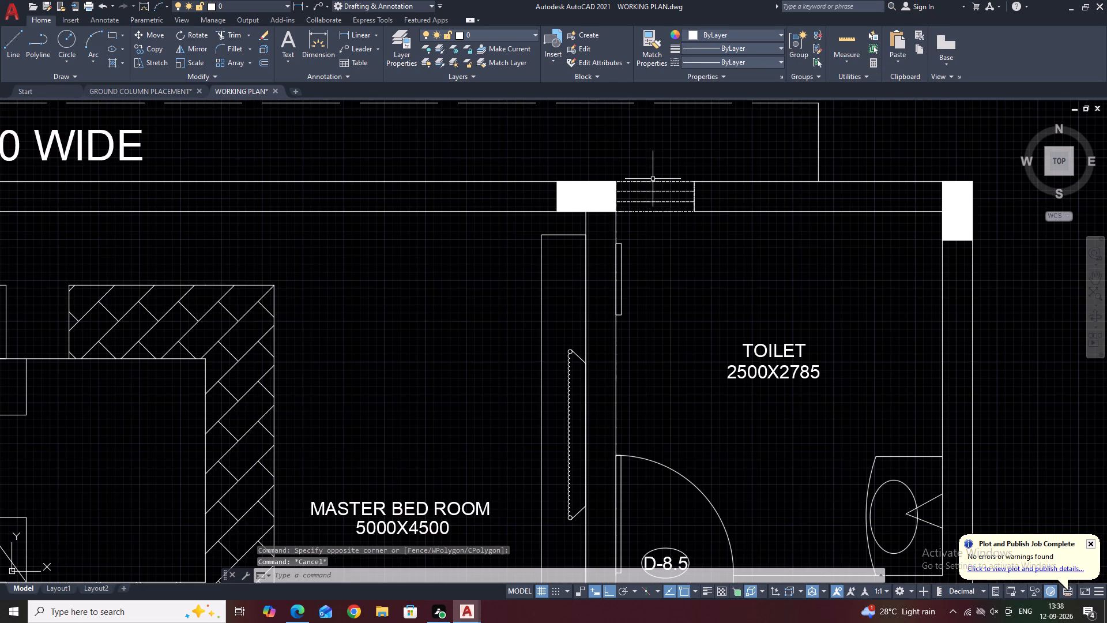
{"action": "left_click", "coordinate": [669, 162]}
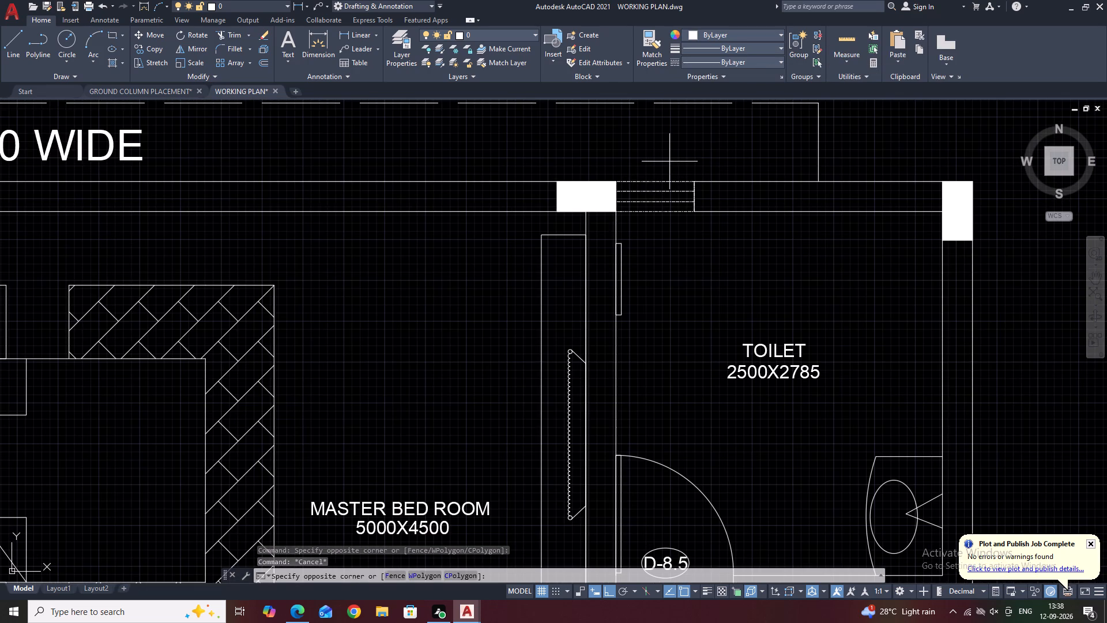
{"action": "left_click", "coordinate": [648, 222]}
{"action": "type", "text": "PR"}
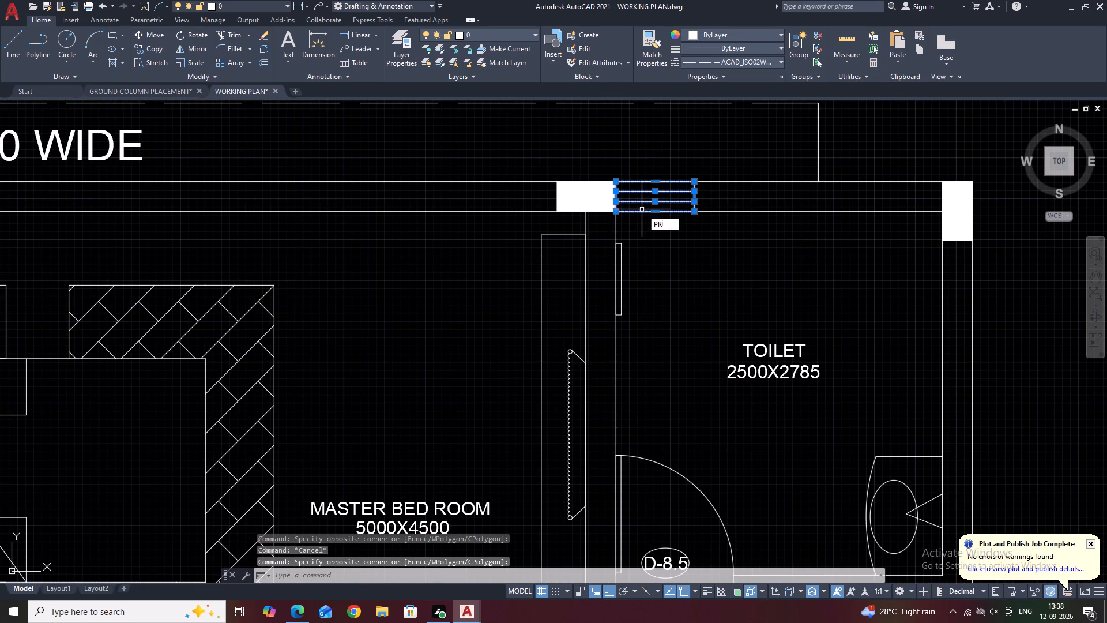
{"action": "key", "text": "space"}
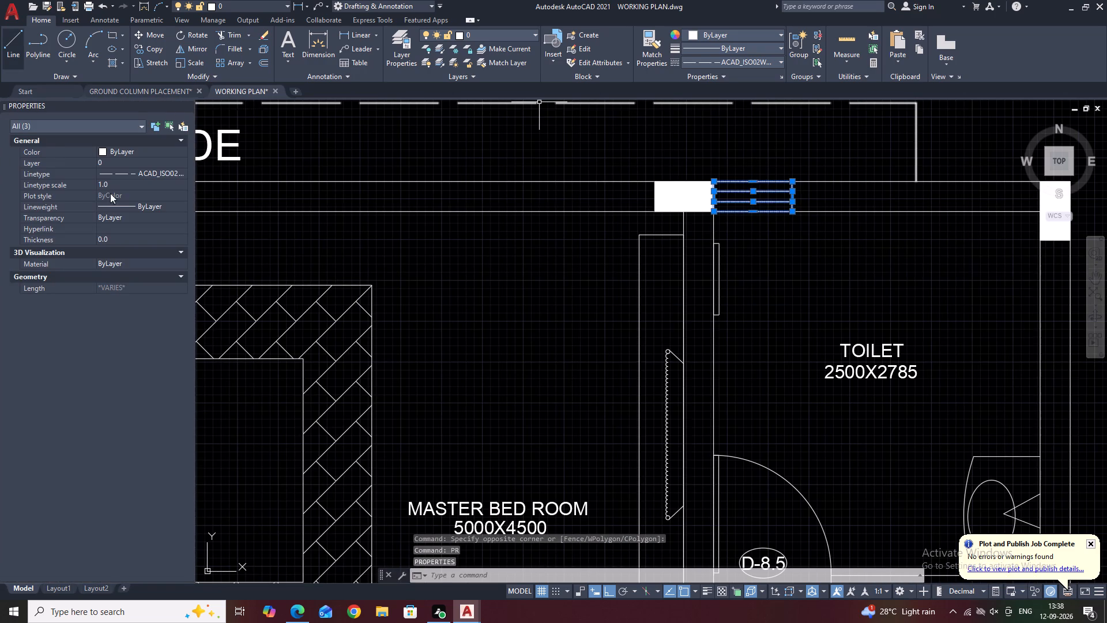
{"action": "left_click", "coordinate": [111, 184]}
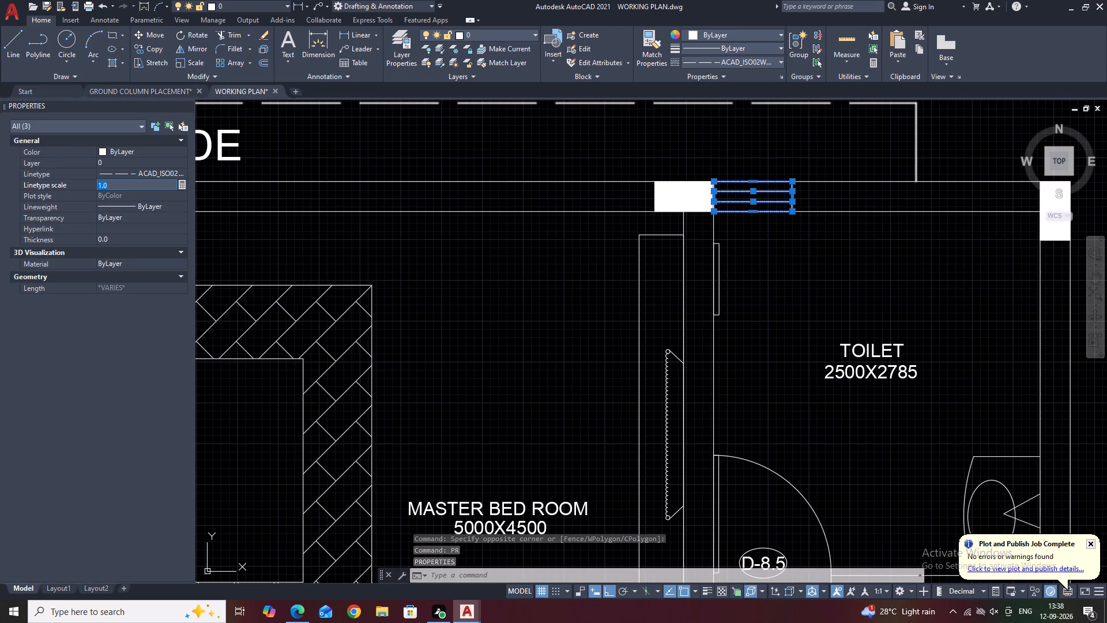
{"action": "type", "text": "20"}
{"action": "key", "text": "Return"}
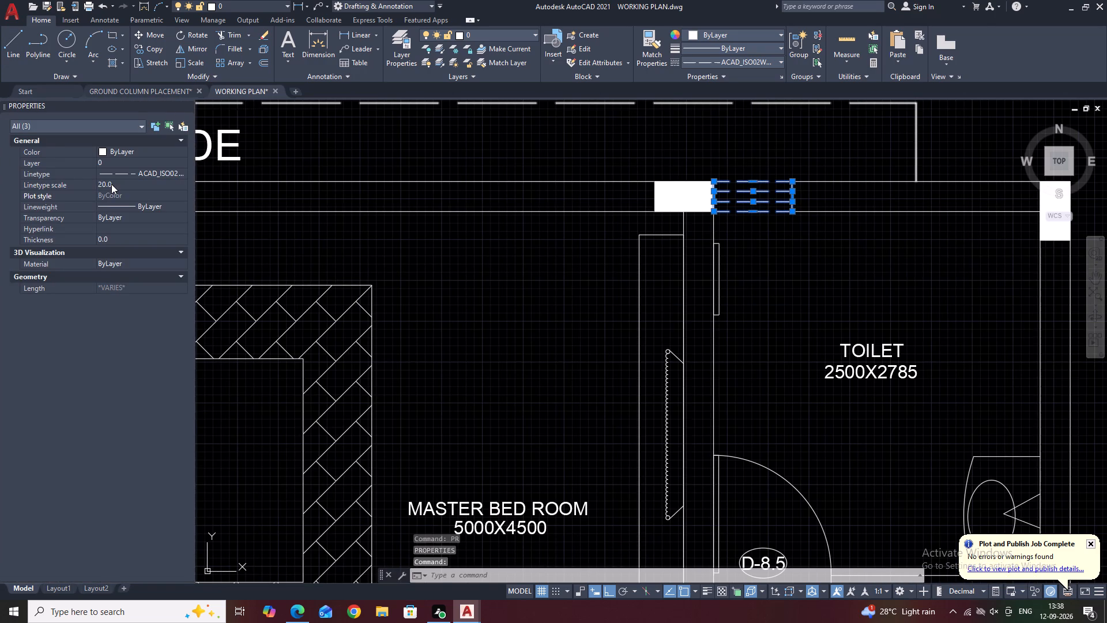
{"action": "left_click", "coordinate": [111, 184]}
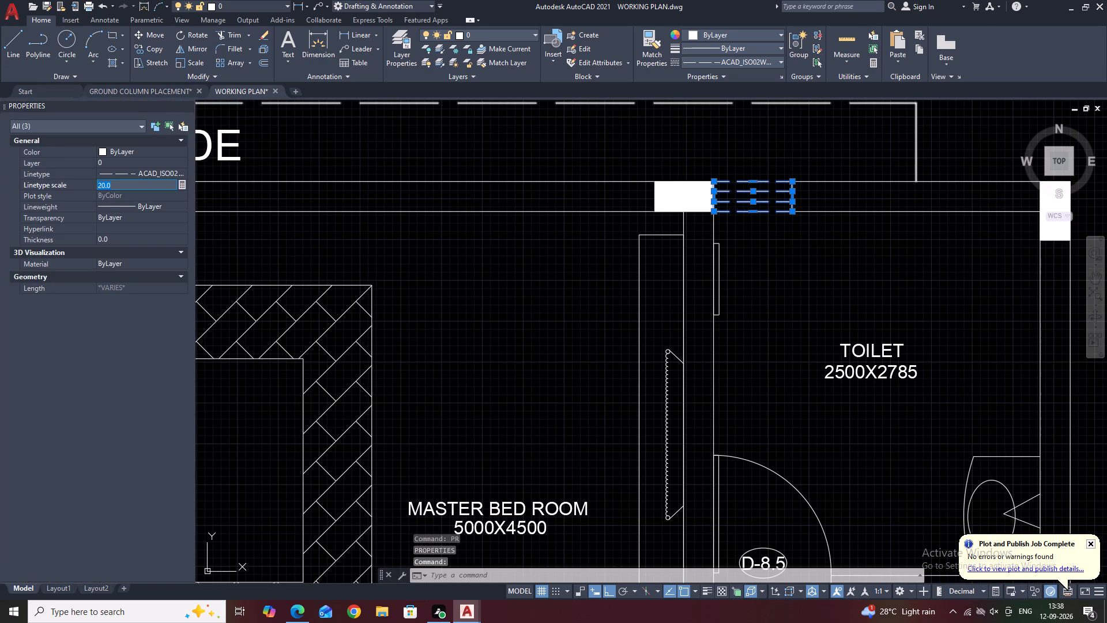
{"action": "key", "text": "5"}
{"action": "key", "text": "Return"}
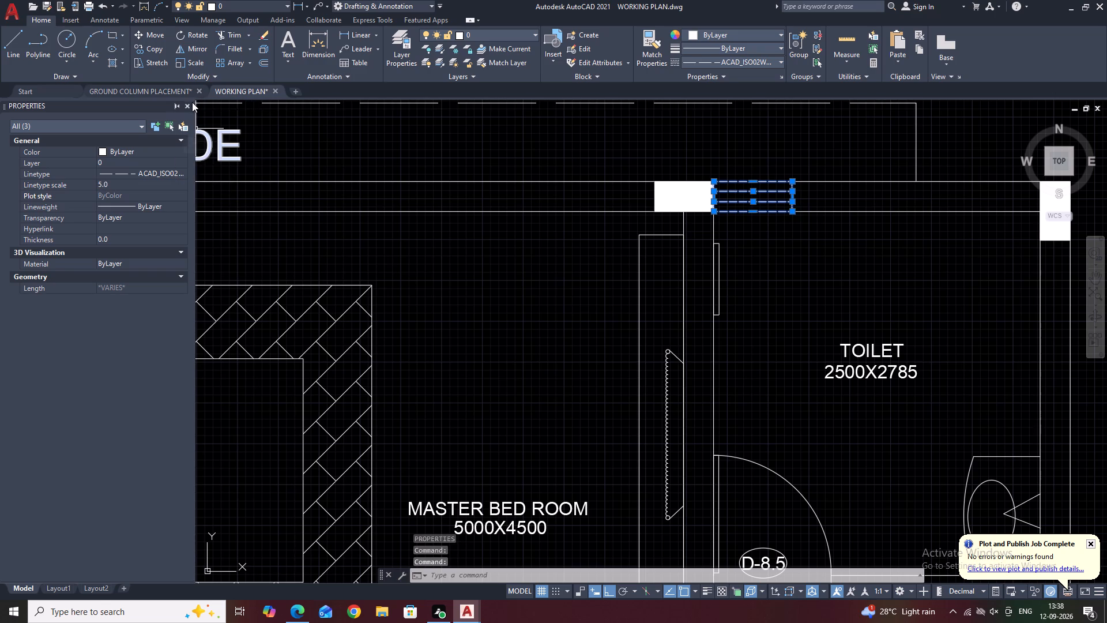
{"action": "left_click", "coordinate": [189, 106]}
{"action": "key", "text": "Escape"}
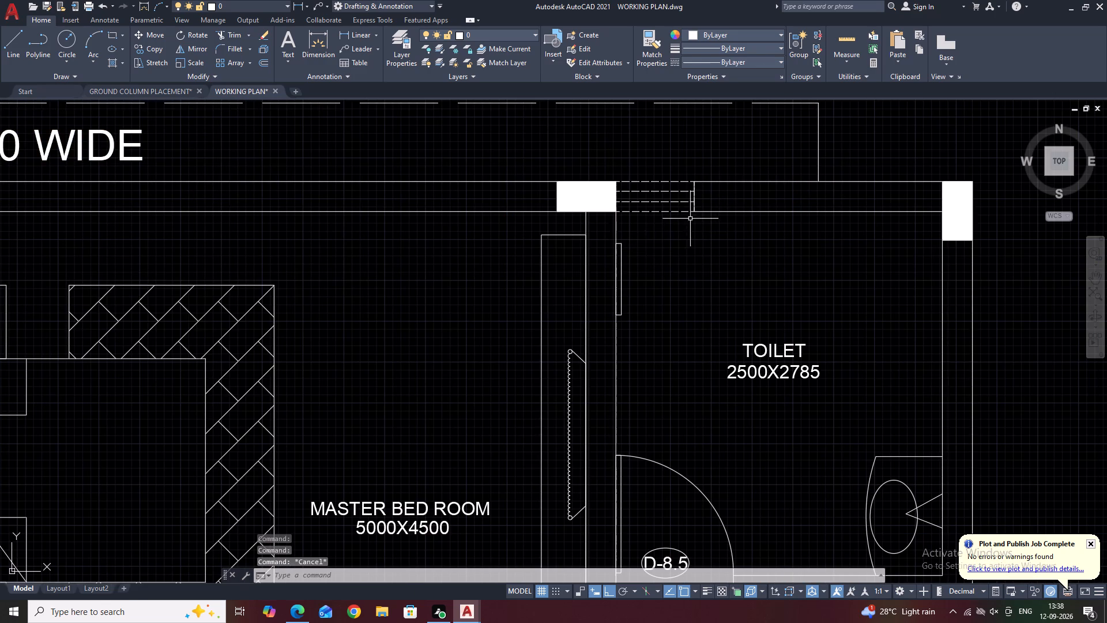
Erase the solid cross line overlapping the rectangle's short side at the end of the opening away from the column.
{"action": "scroll", "coordinate": [681, 190], "scroll_direction": "up", "scroll_amount": 3}
{"action": "left_click", "coordinate": [725, 171]}
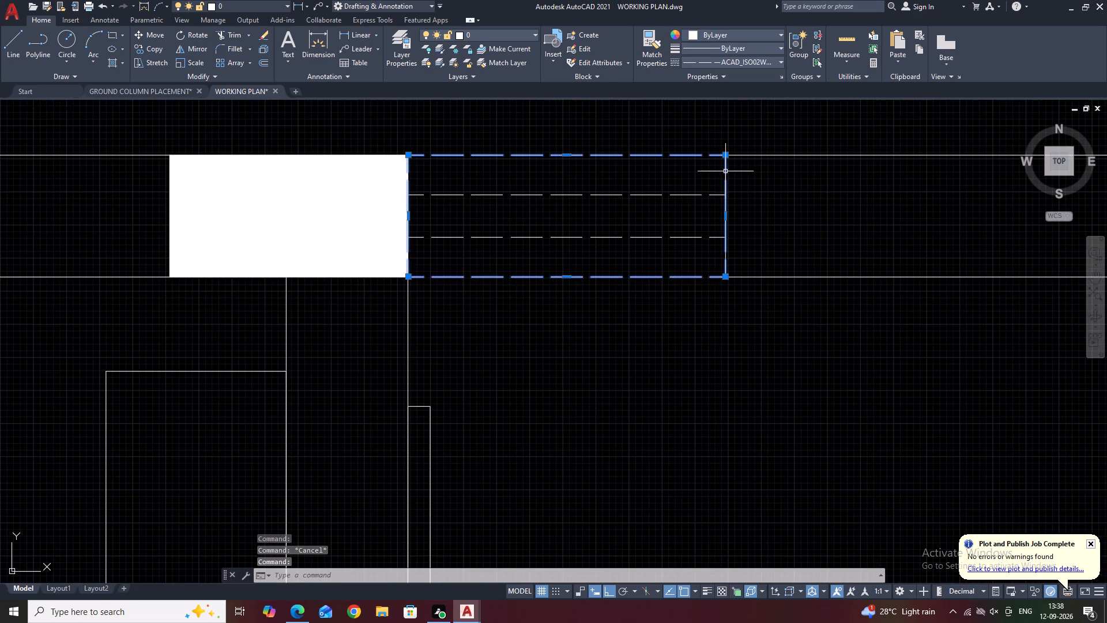
{"action": "middle_click_drag", "start_coordinate": [745, 171], "coordinate": [729, 218]}
{"action": "key", "text": "Escape"}
{"action": "left_click", "coordinate": [701, 173]}
{"action": "left_click_drag", "start_coordinate": [739, 367], "coordinate": [752, 393]}
{"action": "key", "text": "Delete"}
{"action": "scroll", "coordinate": [717, 226], "scroll_direction": "down", "scroll_amount": 4}
{"action": "middle_click_drag", "start_coordinate": [721, 363], "coordinate": [758, 393]}
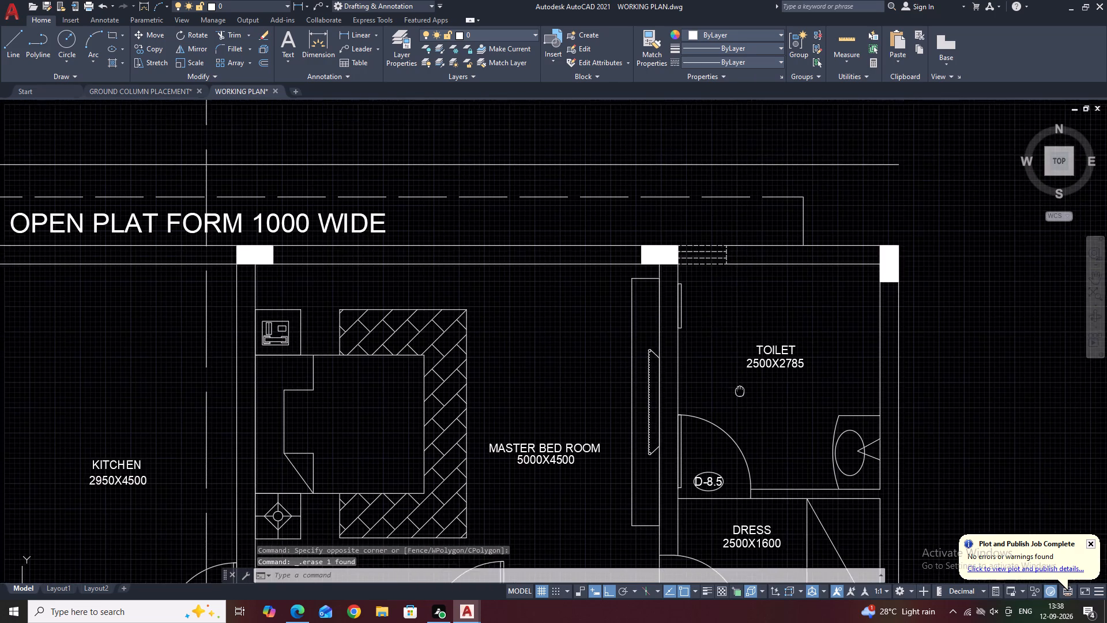
{"action": "middle_click_drag", "start_coordinate": [758, 393], "coordinate": [747, 340]}
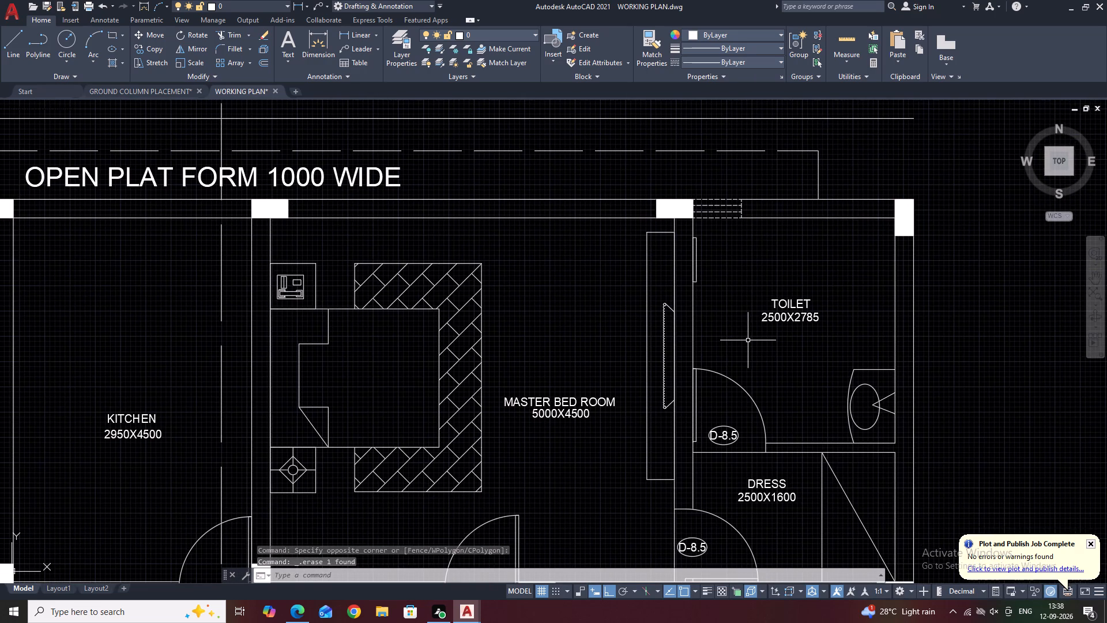
Set the linetype of the opening's outer rectangle back to ByLayer, leaving the two inner lines dashed.
{"action": "scroll", "coordinate": [732, 216], "scroll_direction": "up", "scroll_amount": 4}
{"action": "left_click", "coordinate": [778, 195]}
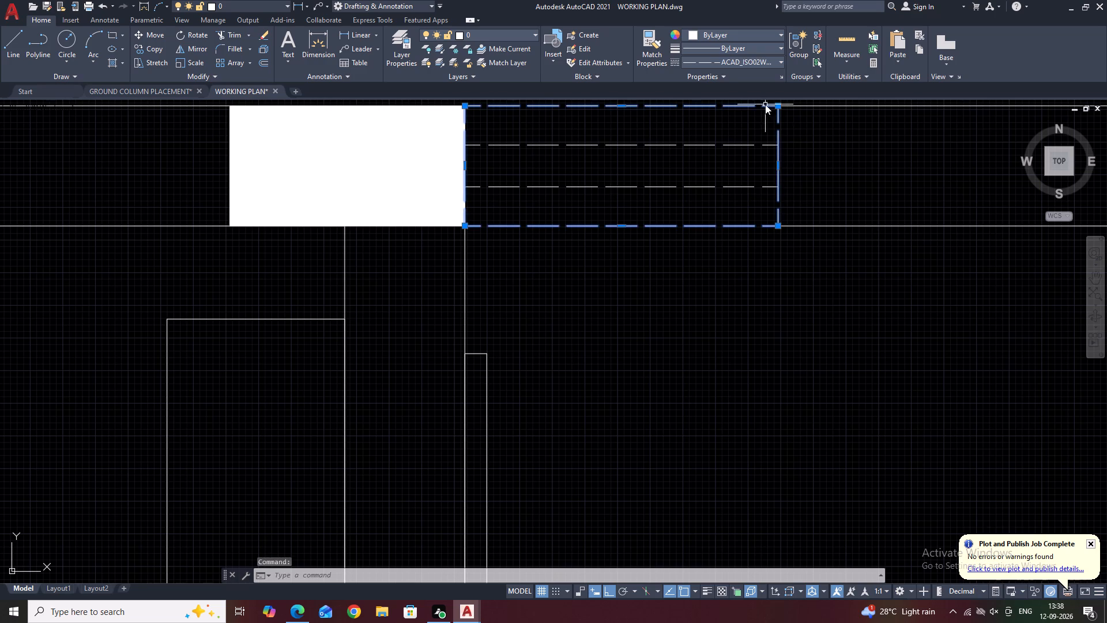
{"action": "left_click", "coordinate": [745, 57]}
{"action": "left_click", "coordinate": [736, 78]}
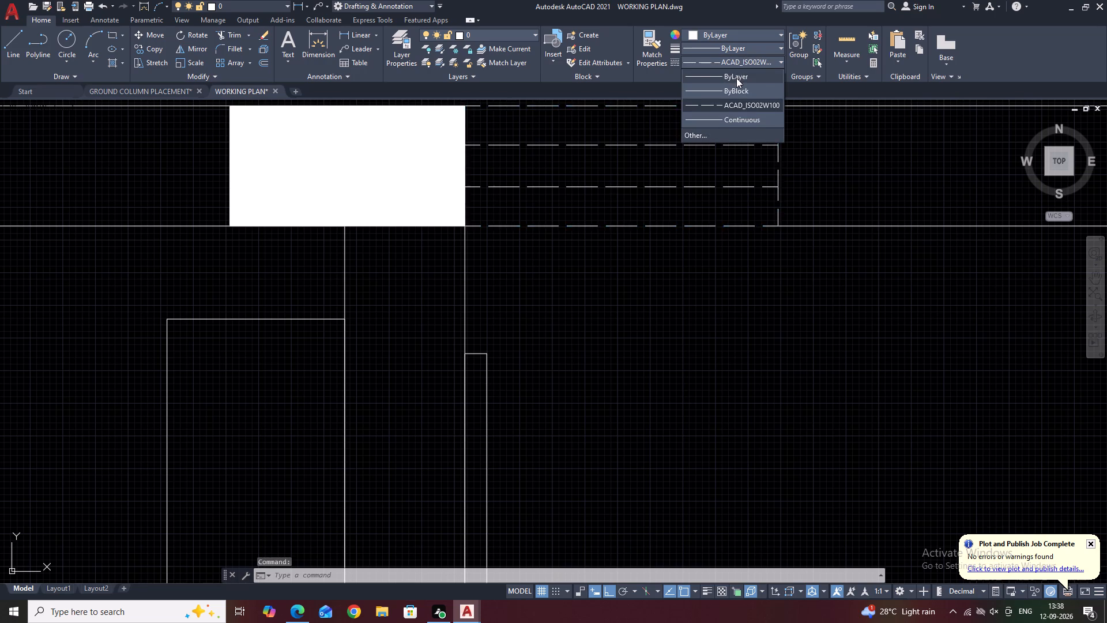
{"action": "key", "text": "Escape"}
Draw a line straight across the master bedroom's outer wall, between the two columns and in line with the hatched area's outer edge.
{"action": "scroll", "coordinate": [740, 234], "scroll_direction": "down", "scroll_amount": 4}
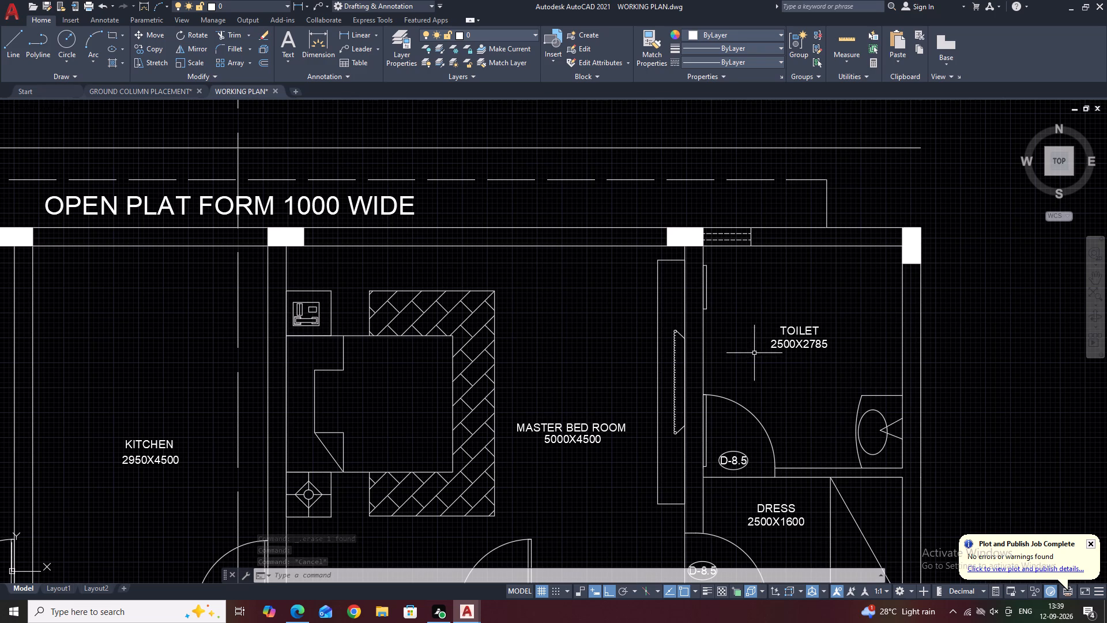
{"action": "middle_click_drag", "start_coordinate": [601, 310], "coordinate": [710, 354]}
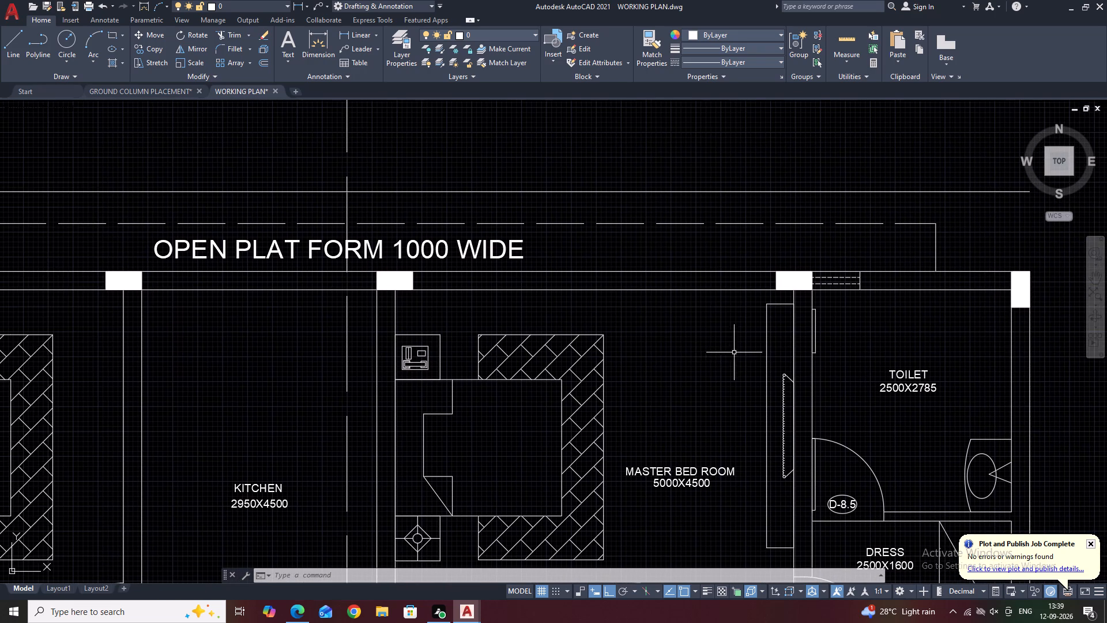
{"action": "key", "text": "l"}
{"action": "key", "text": "space"}
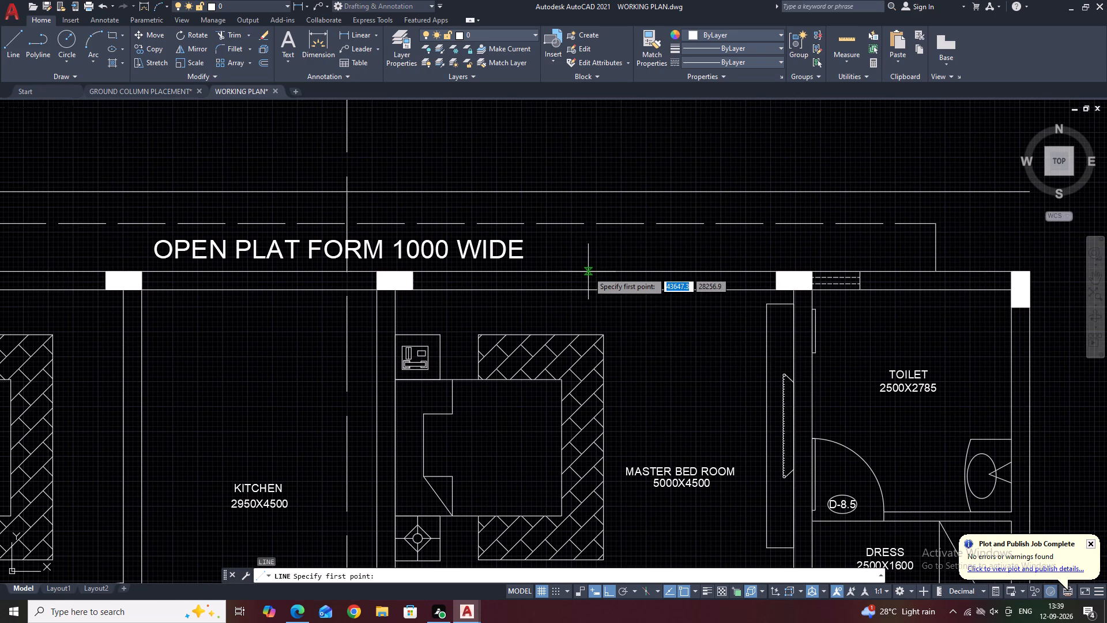
{"action": "left_click", "coordinate": [604, 272]}
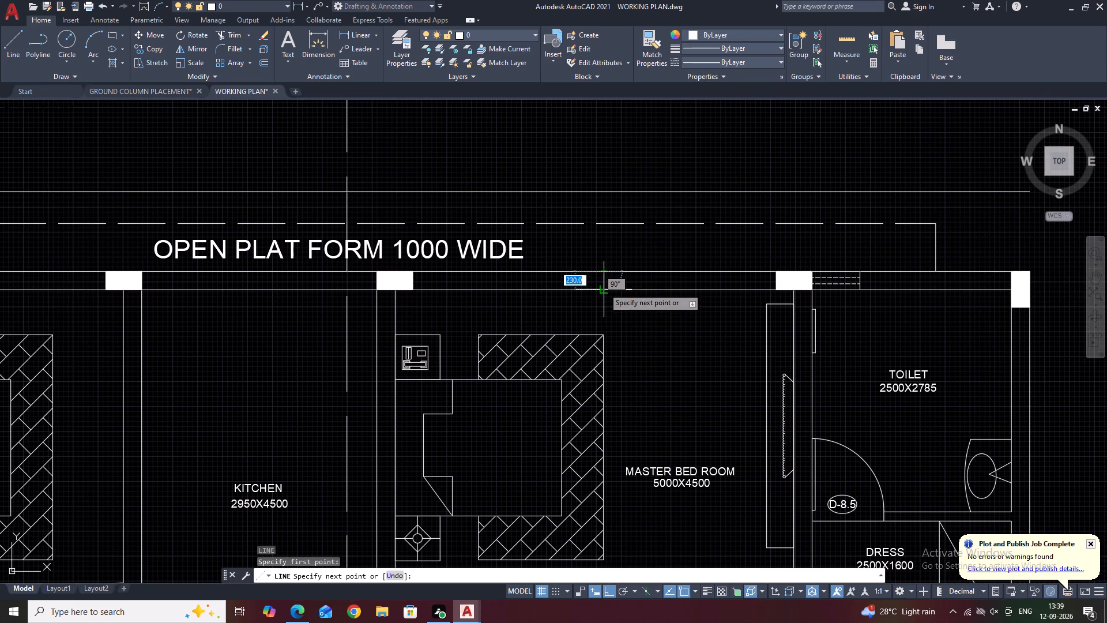
{"action": "left_click", "coordinate": [604, 290]}
{"action": "key", "text": "space"}
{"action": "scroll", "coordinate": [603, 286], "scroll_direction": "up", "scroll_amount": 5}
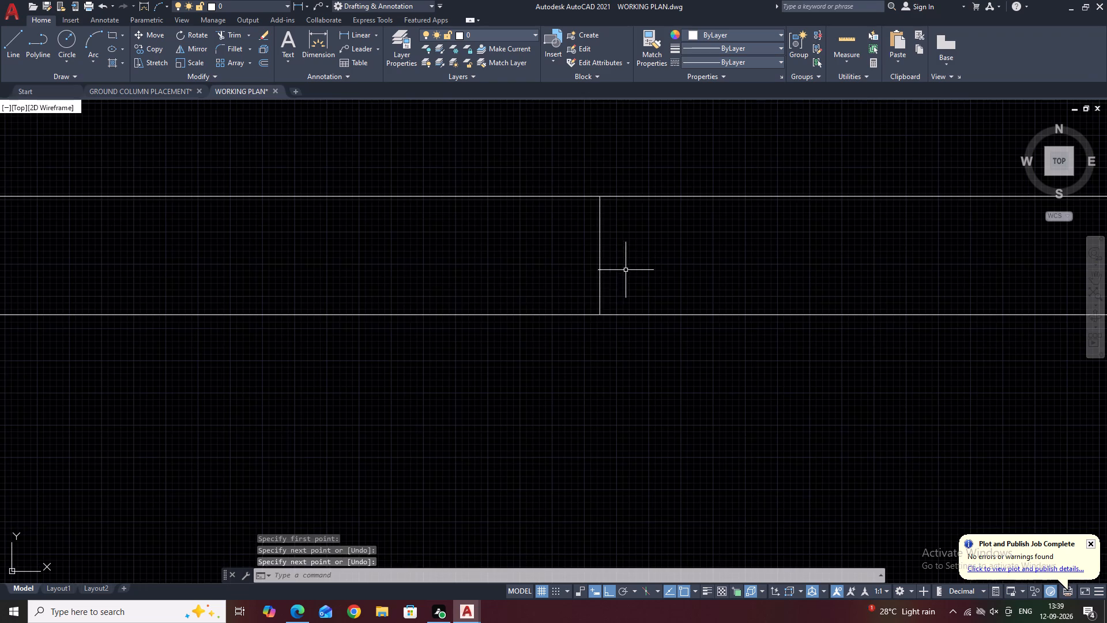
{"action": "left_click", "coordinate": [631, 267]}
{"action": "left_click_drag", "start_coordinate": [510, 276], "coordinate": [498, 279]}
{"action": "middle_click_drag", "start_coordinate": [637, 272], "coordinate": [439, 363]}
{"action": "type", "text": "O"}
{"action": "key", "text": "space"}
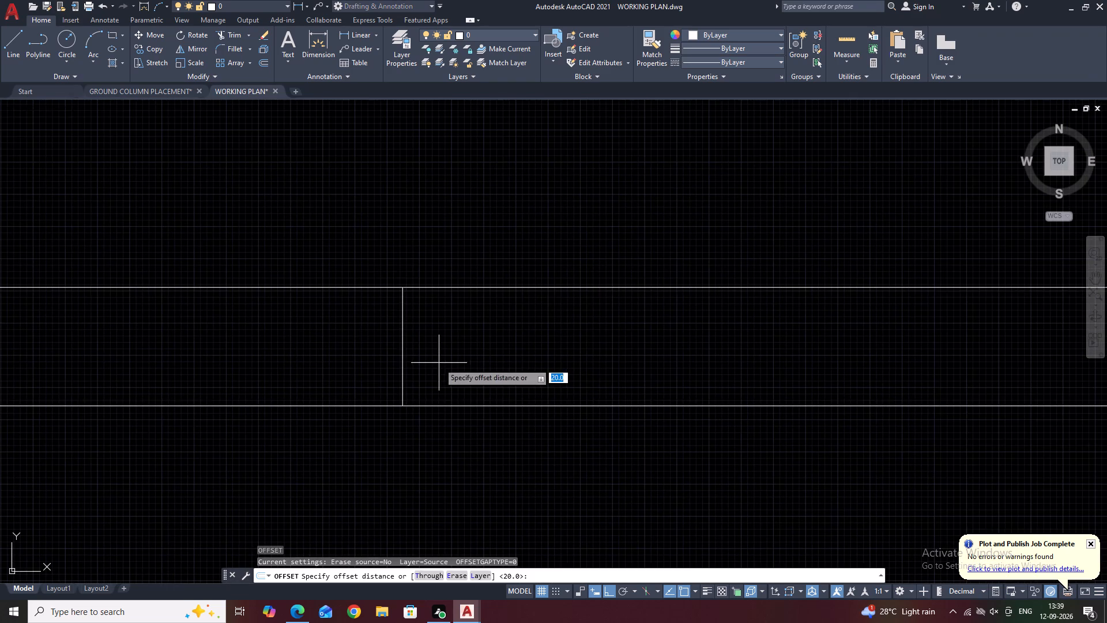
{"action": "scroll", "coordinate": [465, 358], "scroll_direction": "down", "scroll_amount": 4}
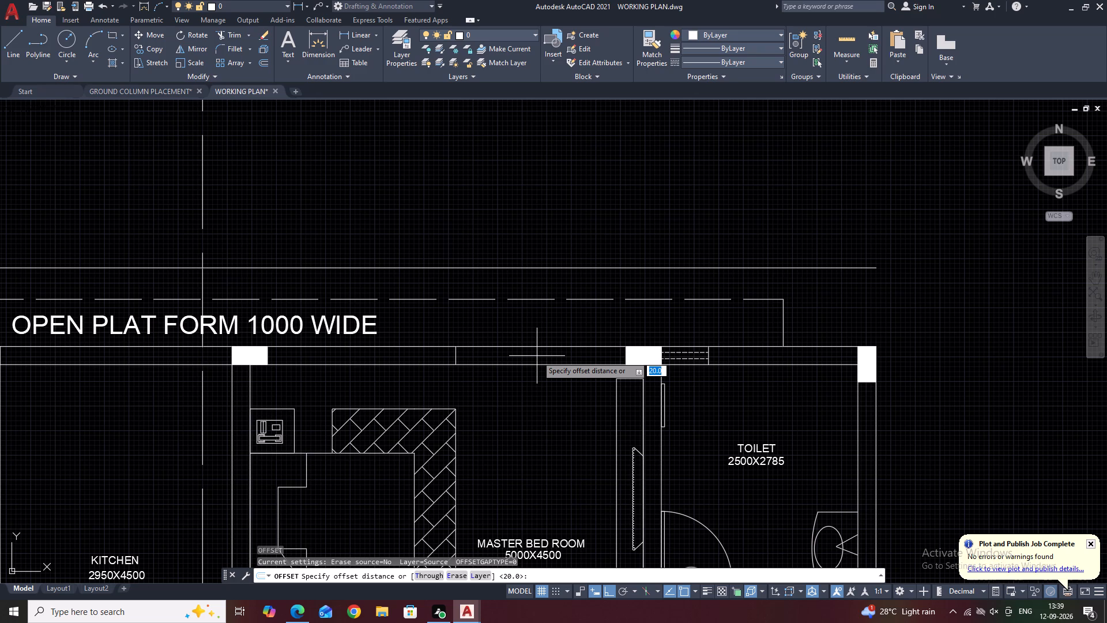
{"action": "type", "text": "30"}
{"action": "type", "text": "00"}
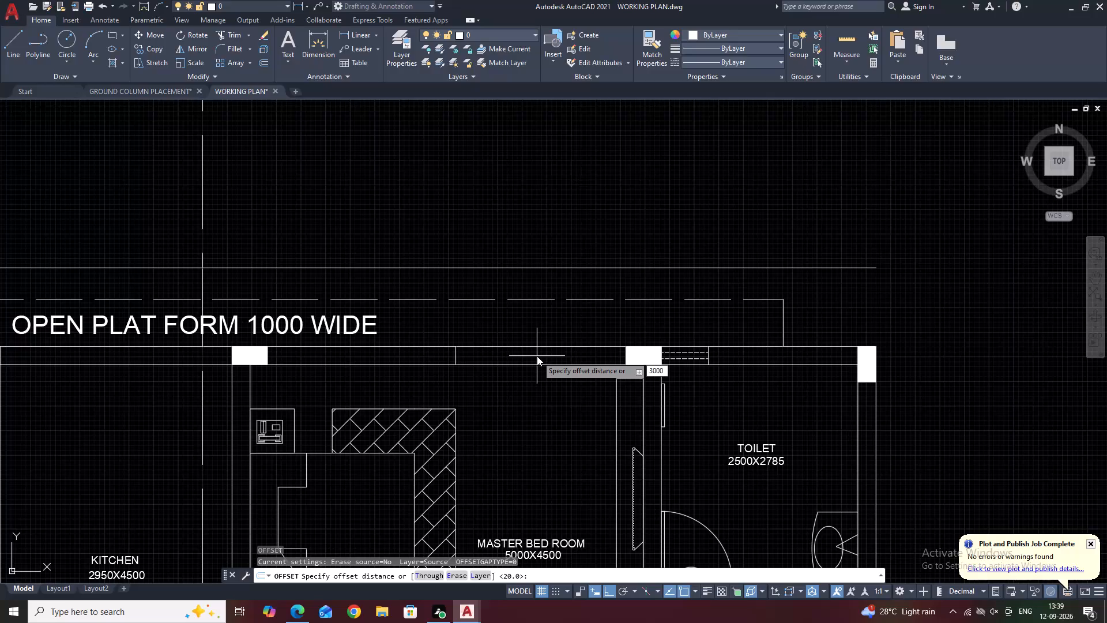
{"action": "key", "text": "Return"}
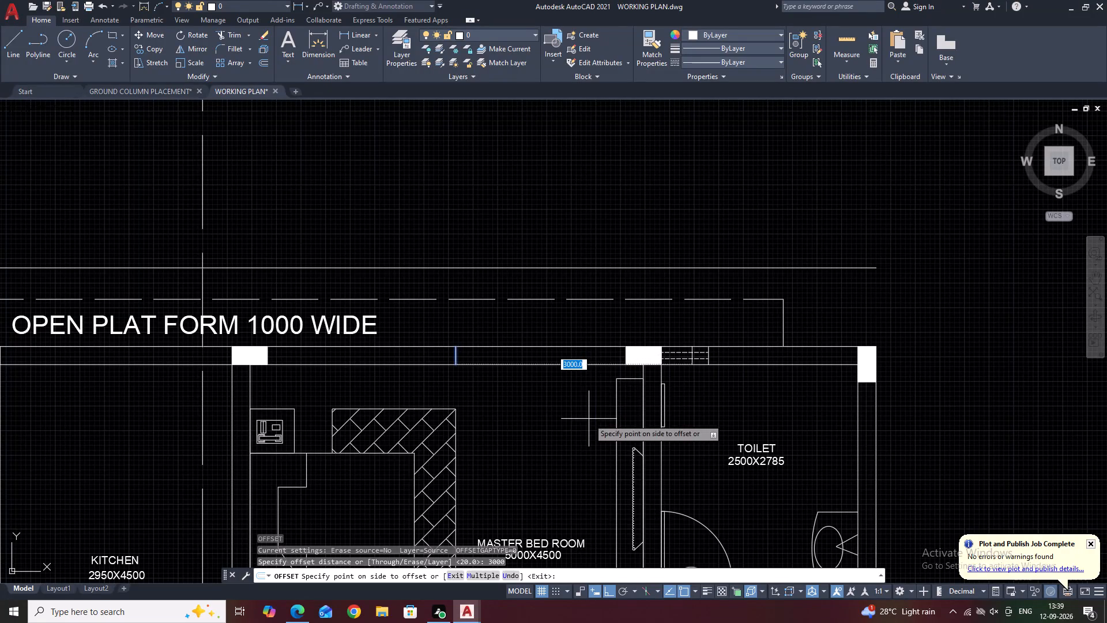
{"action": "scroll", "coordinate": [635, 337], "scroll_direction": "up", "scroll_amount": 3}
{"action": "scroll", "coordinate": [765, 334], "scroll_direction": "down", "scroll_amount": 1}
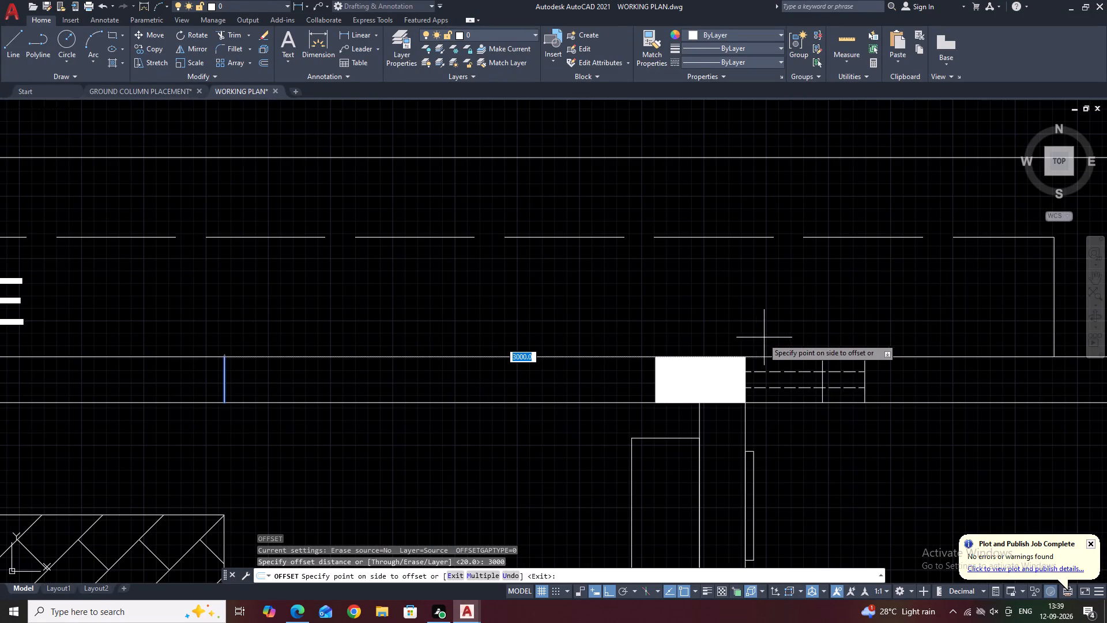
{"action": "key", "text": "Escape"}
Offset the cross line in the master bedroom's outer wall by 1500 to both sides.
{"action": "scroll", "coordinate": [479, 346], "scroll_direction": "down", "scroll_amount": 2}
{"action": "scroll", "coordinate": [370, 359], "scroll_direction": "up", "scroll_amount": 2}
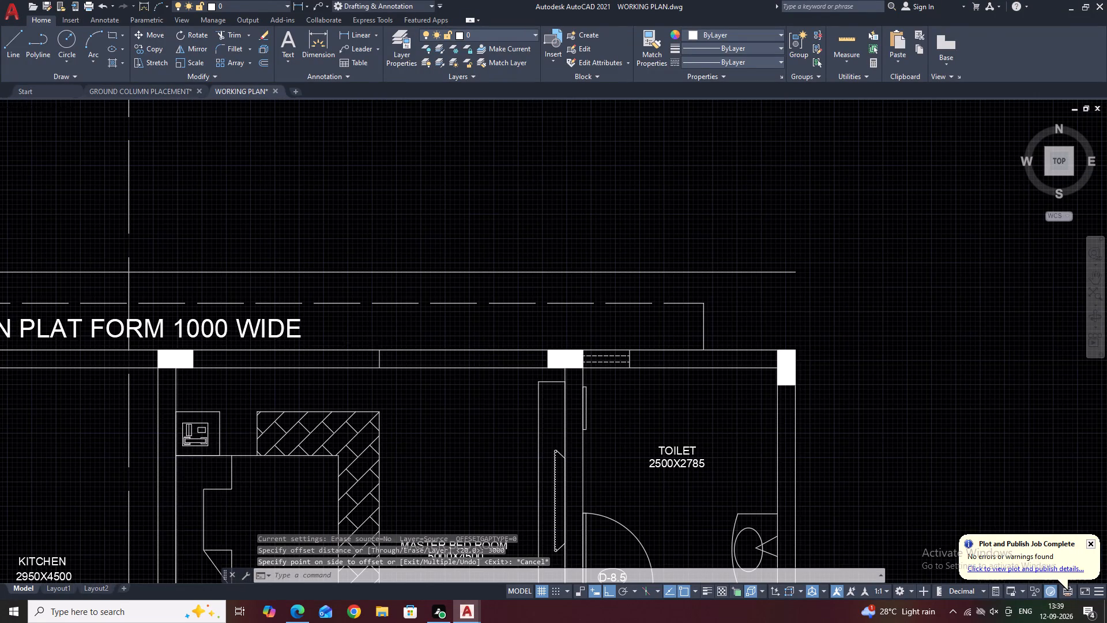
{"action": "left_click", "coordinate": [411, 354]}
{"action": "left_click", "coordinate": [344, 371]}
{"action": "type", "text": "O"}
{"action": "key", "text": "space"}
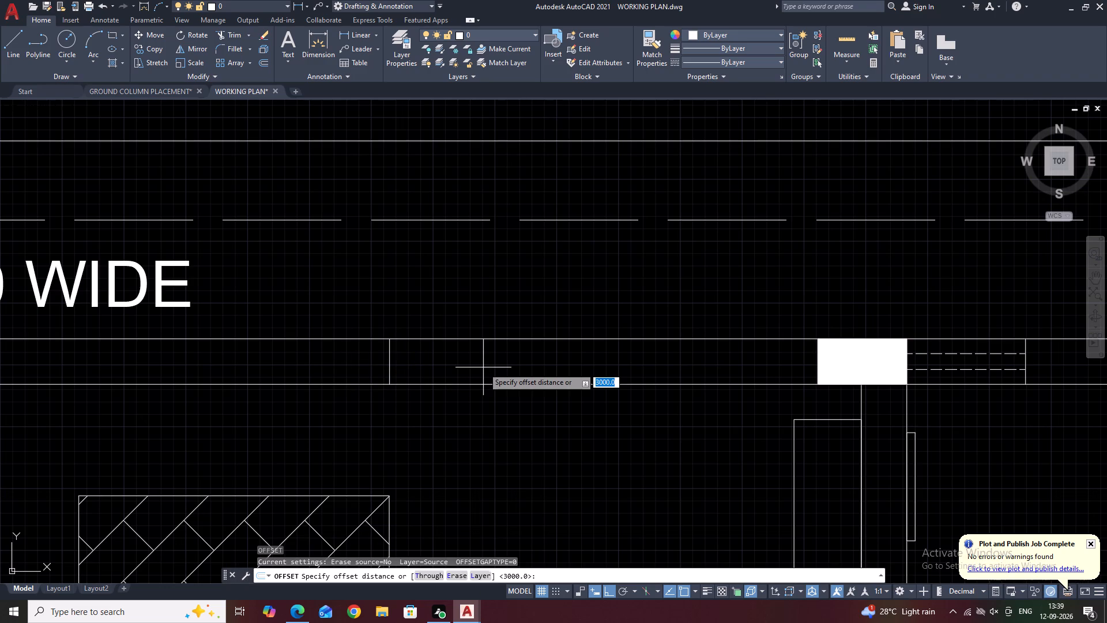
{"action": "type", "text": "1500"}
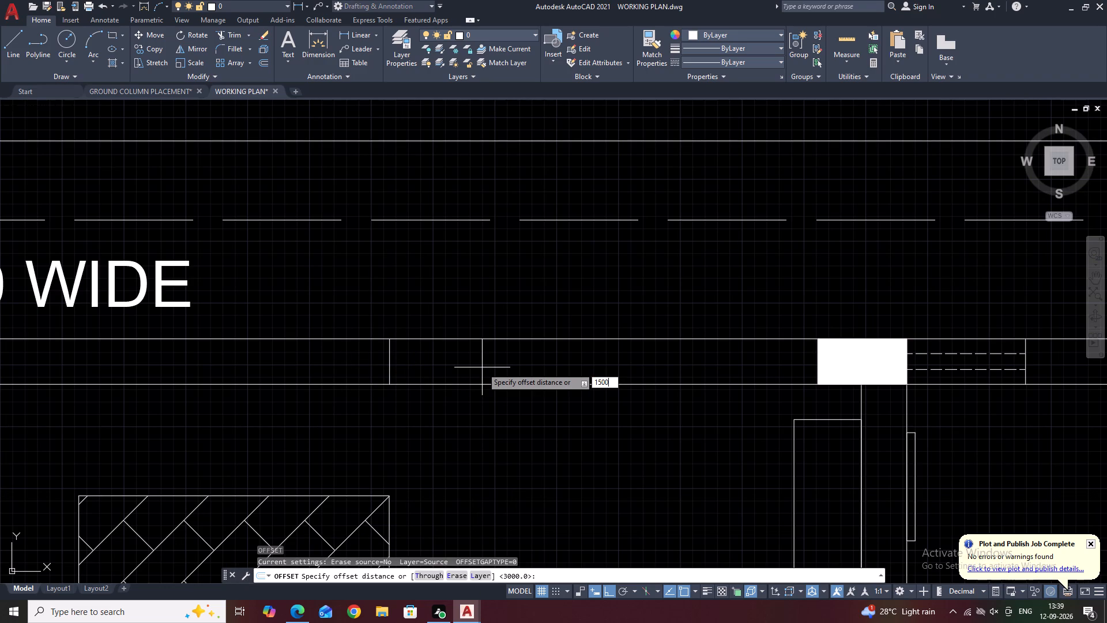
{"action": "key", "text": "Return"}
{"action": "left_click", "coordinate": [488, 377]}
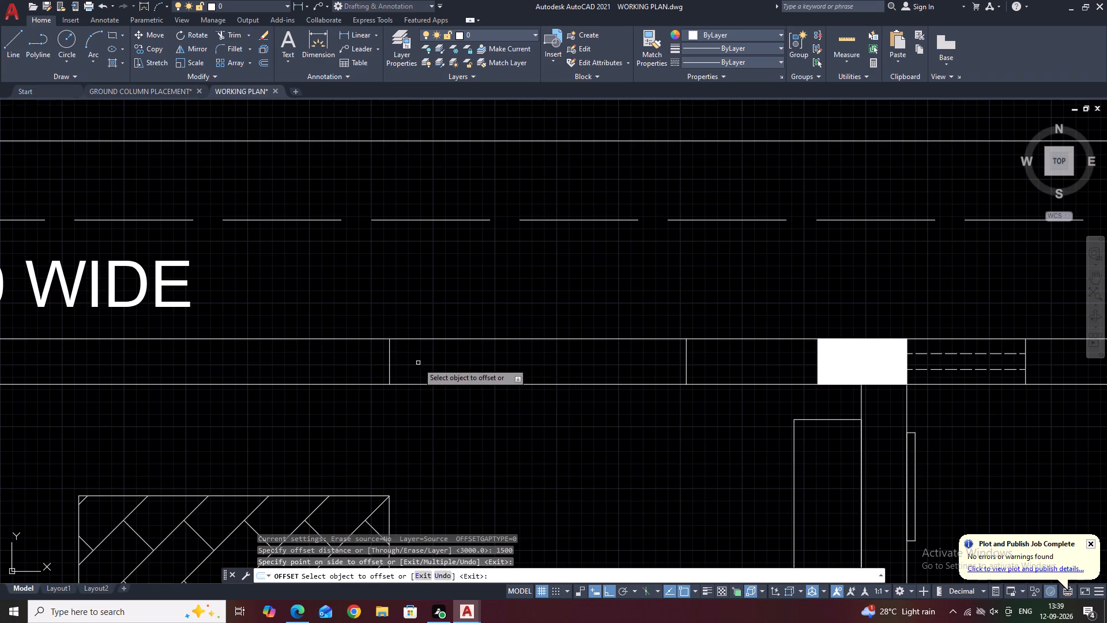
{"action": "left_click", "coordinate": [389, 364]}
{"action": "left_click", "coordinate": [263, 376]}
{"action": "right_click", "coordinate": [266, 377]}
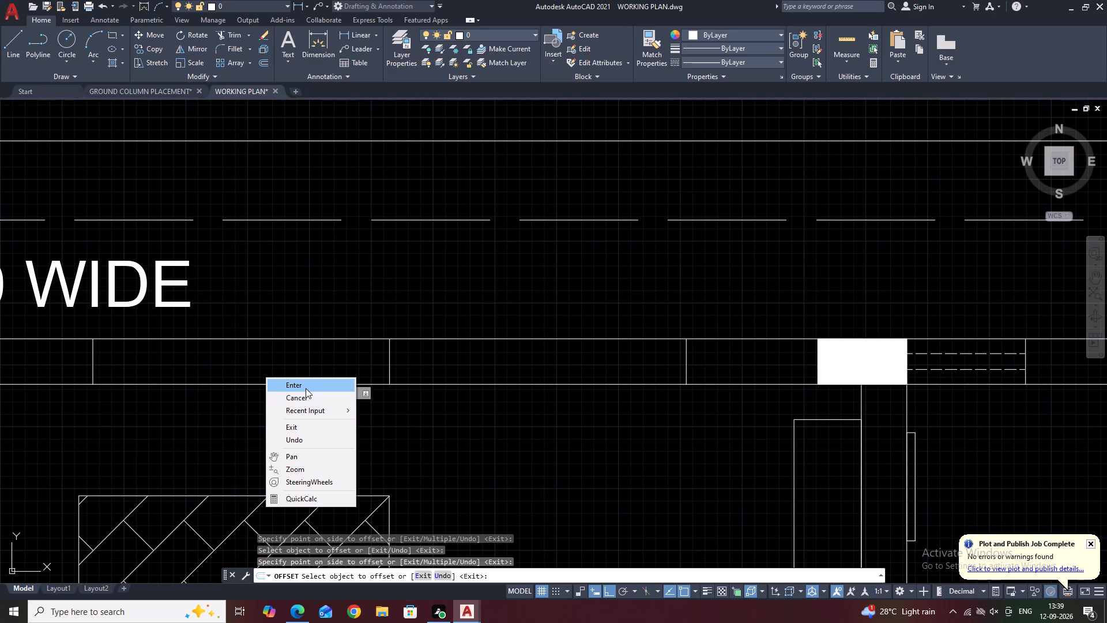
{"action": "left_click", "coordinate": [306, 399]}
Offset the middle cross line in the master bedroom's outer wall by 1000 to both sides.
{"action": "scroll", "coordinate": [633, 382], "scroll_direction": "down", "scroll_amount": 3}
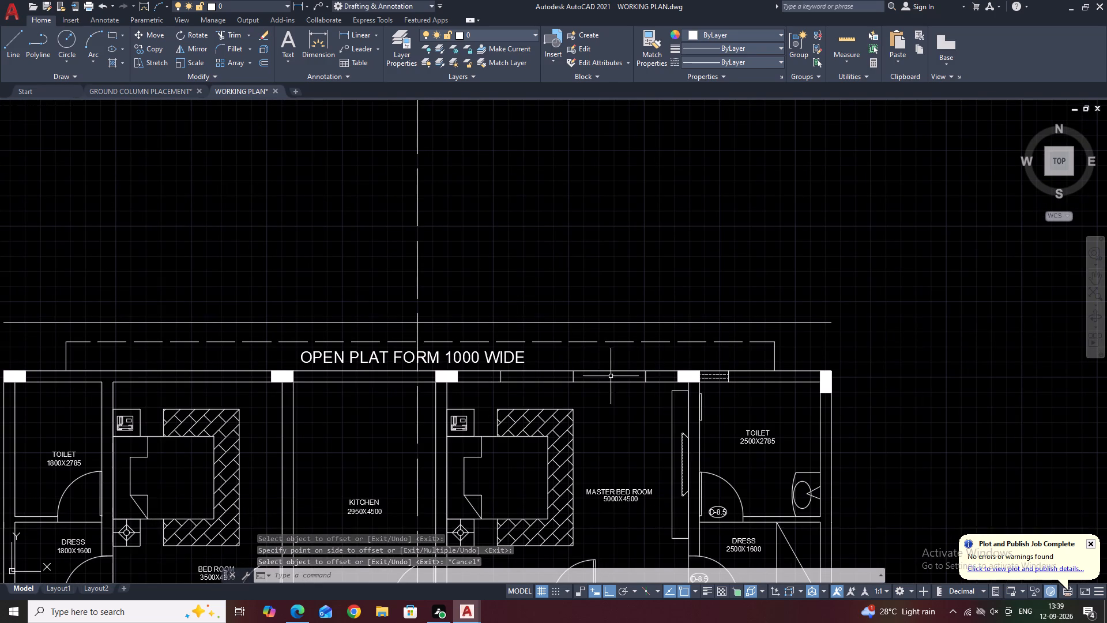
{"action": "scroll", "coordinate": [610, 376], "scroll_direction": "up", "scroll_amount": 2}
{"action": "left_click", "coordinate": [530, 371]}
{"action": "left_click", "coordinate": [504, 381]}
{"action": "type", "text": "O"}
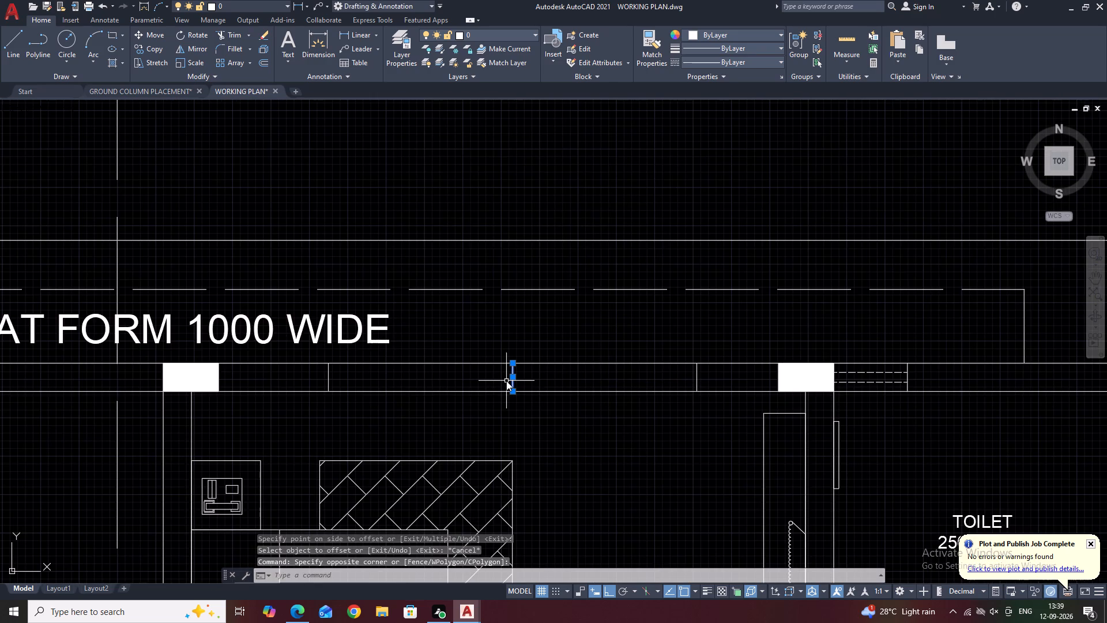
{"action": "key", "text": "space"}
{"action": "type", "text": "1000"}
{"action": "key", "text": "Return"}
{"action": "left_click", "coordinate": [575, 383]}
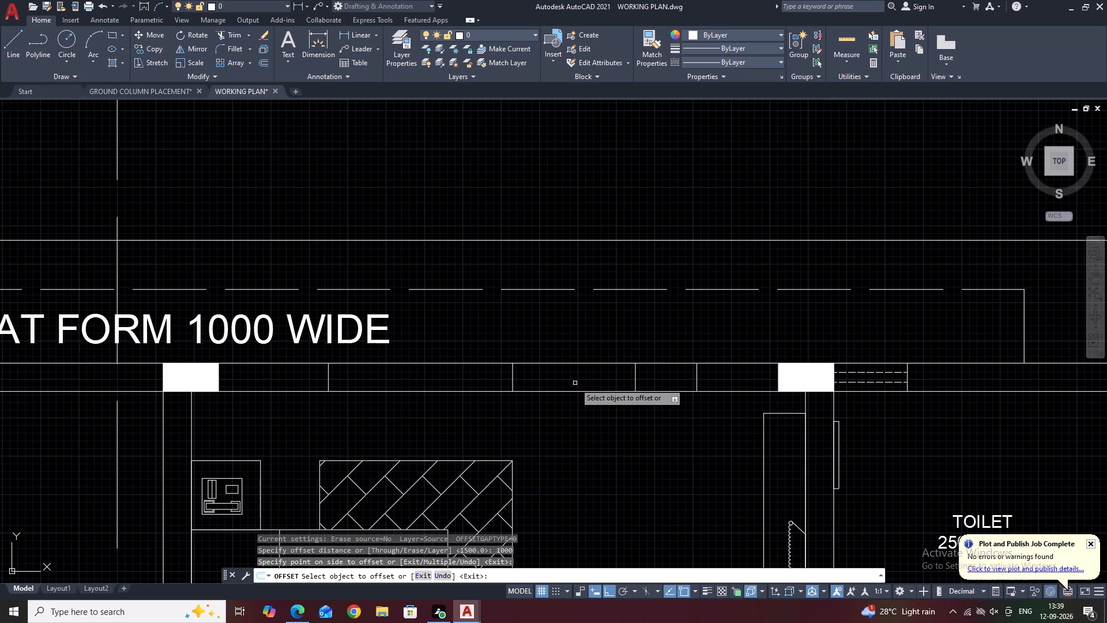
{"action": "left_click", "coordinate": [513, 375]}
{"action": "left_click", "coordinate": [442, 377]}
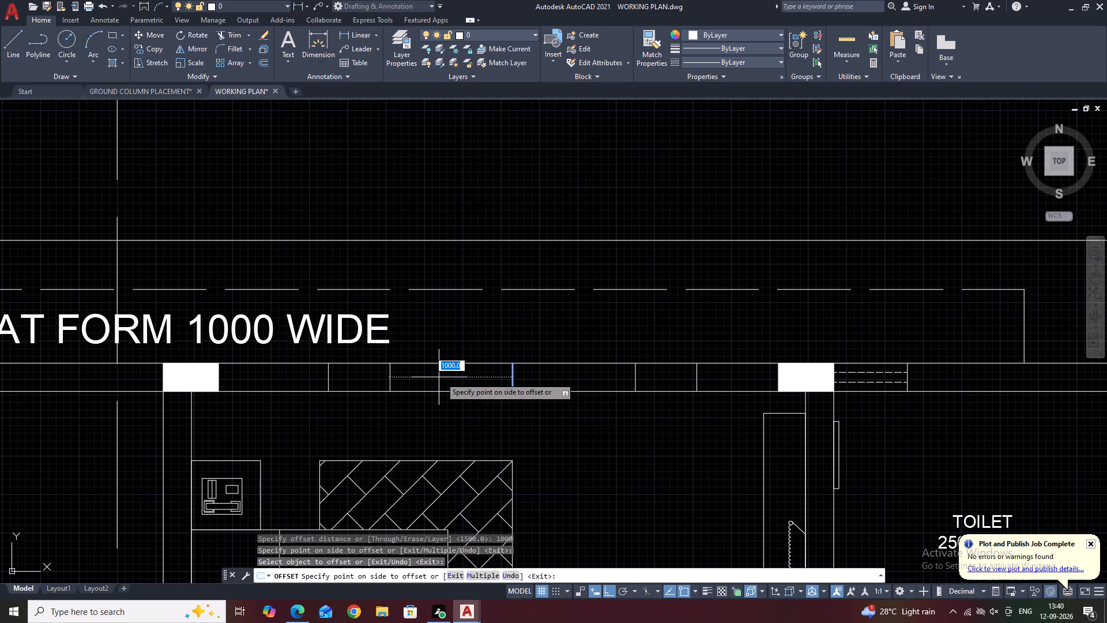
{"action": "key", "text": "Escape"}
{"action": "key", "text": "space"}
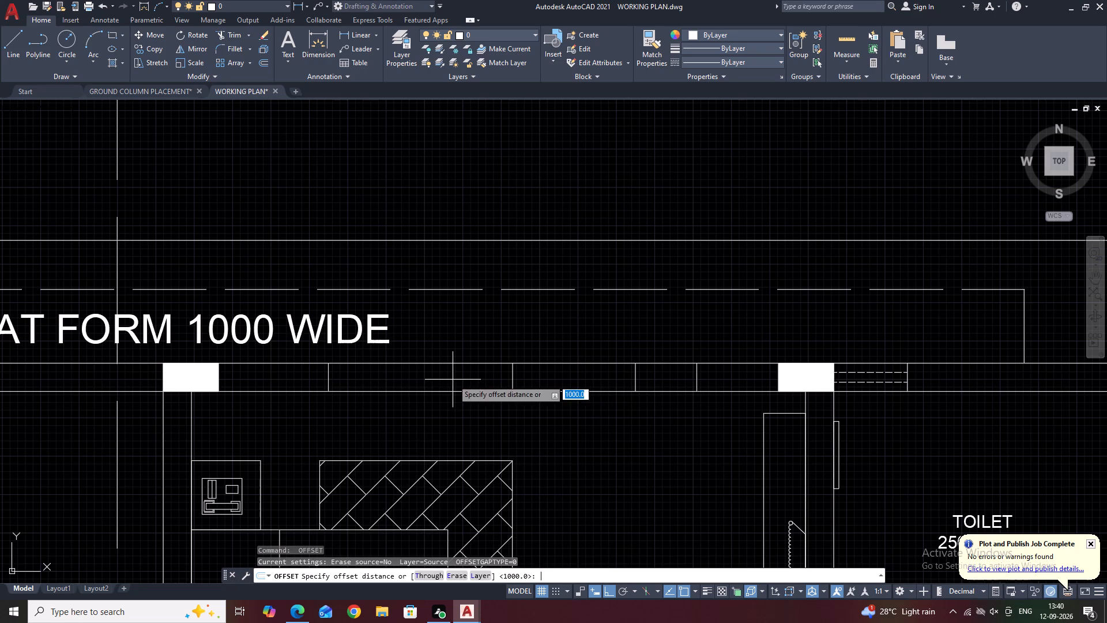
{"action": "key", "text": "space"}
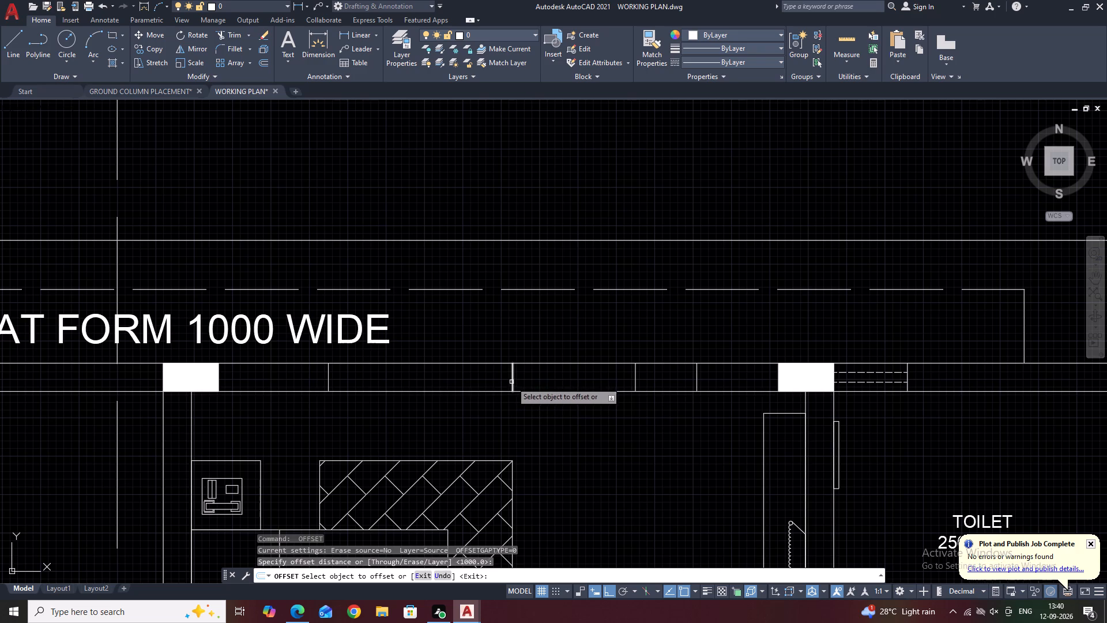
{"action": "left_click", "coordinate": [514, 377]}
{"action": "left_click", "coordinate": [473, 379]}
{"action": "key", "text": "Escape"}
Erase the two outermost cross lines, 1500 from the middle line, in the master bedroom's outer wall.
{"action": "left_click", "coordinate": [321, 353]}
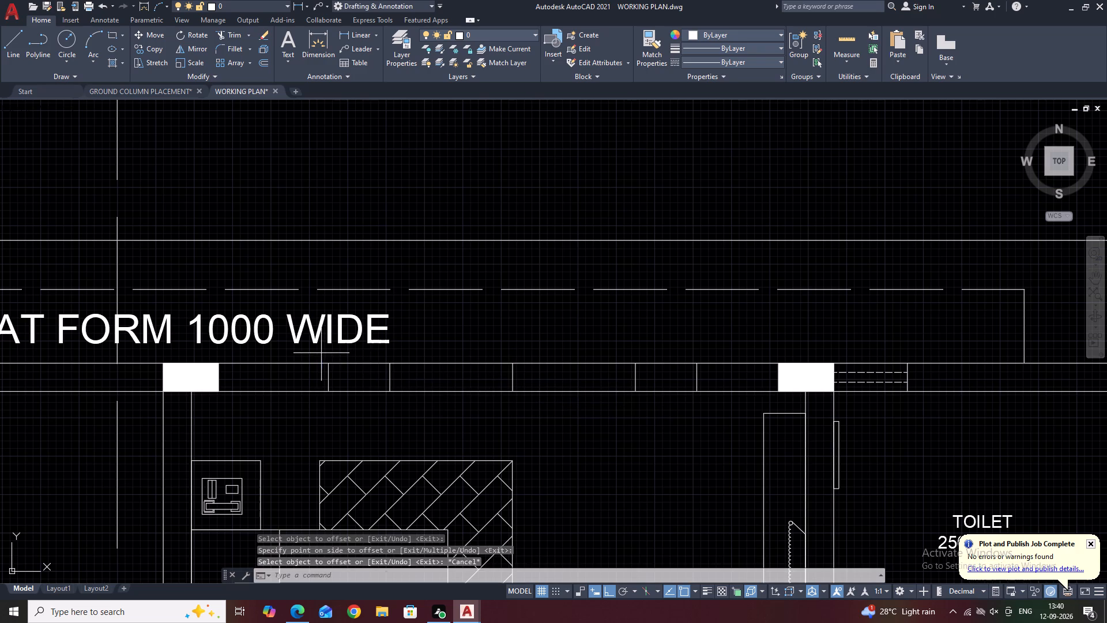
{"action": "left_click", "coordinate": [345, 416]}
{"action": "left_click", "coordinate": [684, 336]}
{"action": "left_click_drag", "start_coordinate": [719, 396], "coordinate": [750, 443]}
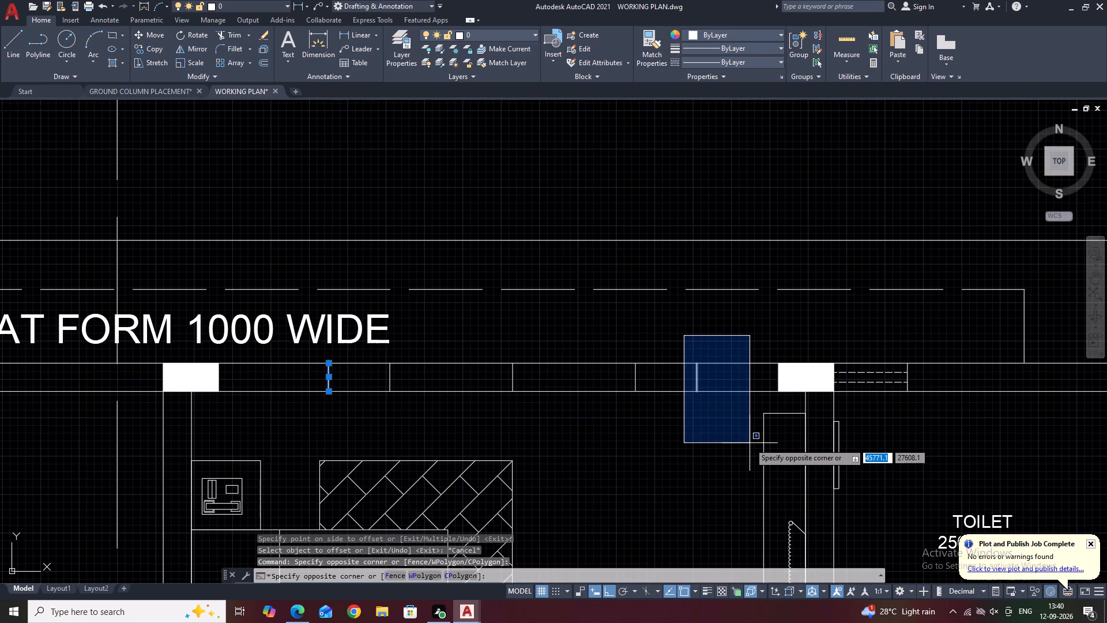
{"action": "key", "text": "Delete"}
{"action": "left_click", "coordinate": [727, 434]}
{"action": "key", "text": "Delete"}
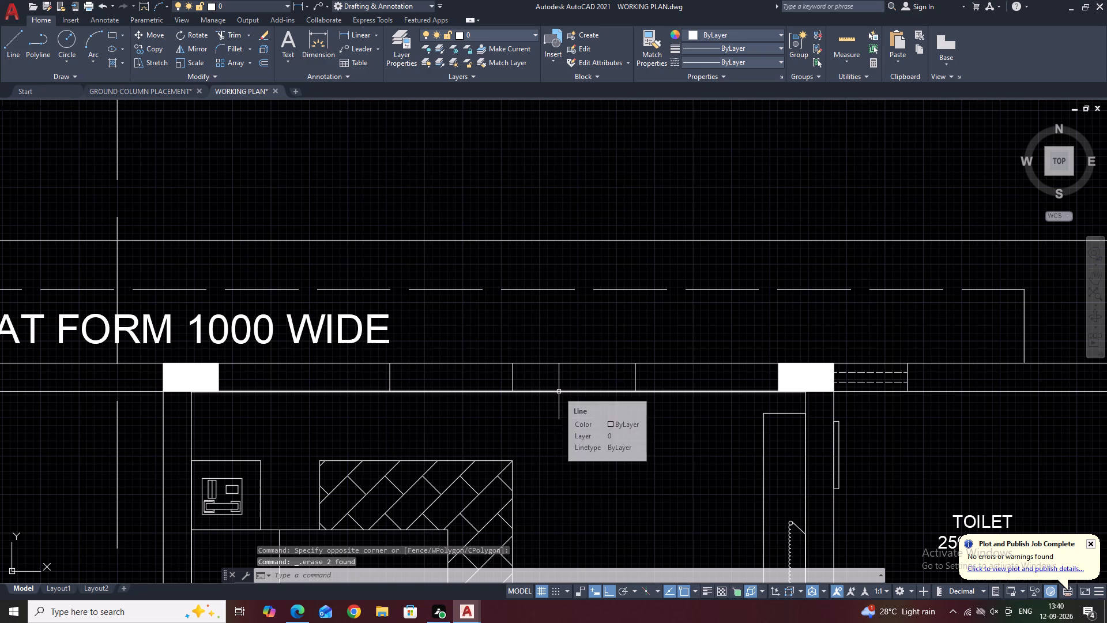
Trim away both wall lines and the middle cross line between the two 1000-offset lines to open the master bedroom's outer wall.
{"action": "type", "text": "TR"}
{"action": "key", "text": "space"}
{"action": "left_click", "coordinate": [470, 343]}
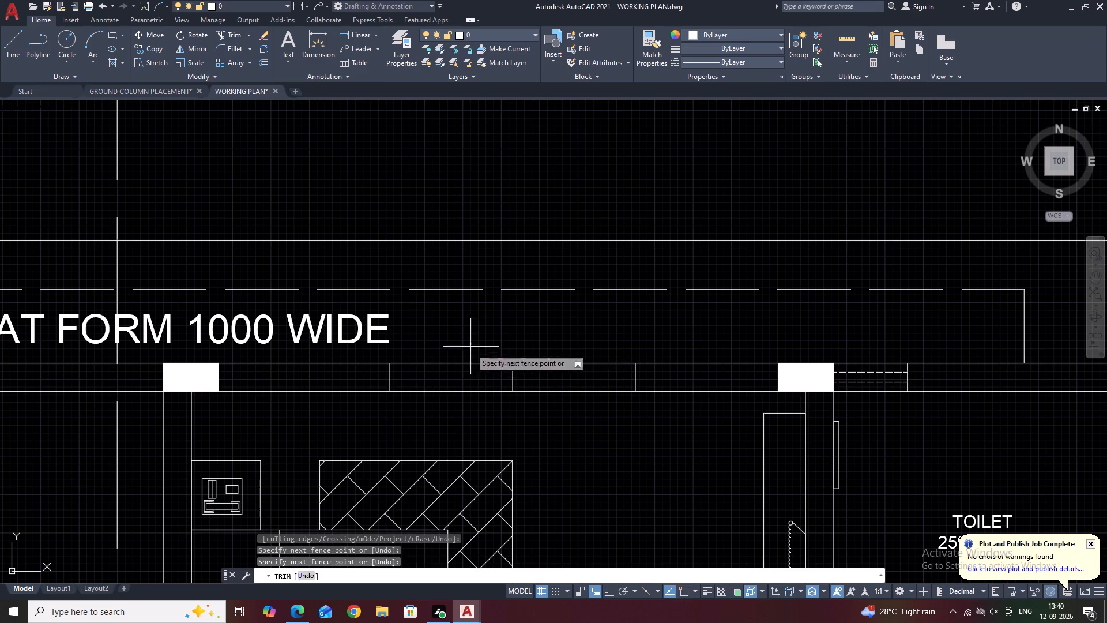
{"action": "left_click", "coordinate": [452, 414]}
{"action": "left_click", "coordinate": [564, 355]}
{"action": "left_click", "coordinate": [539, 415]}
{"action": "left_click", "coordinate": [560, 358]}
{"action": "left_click", "coordinate": [484, 378]}
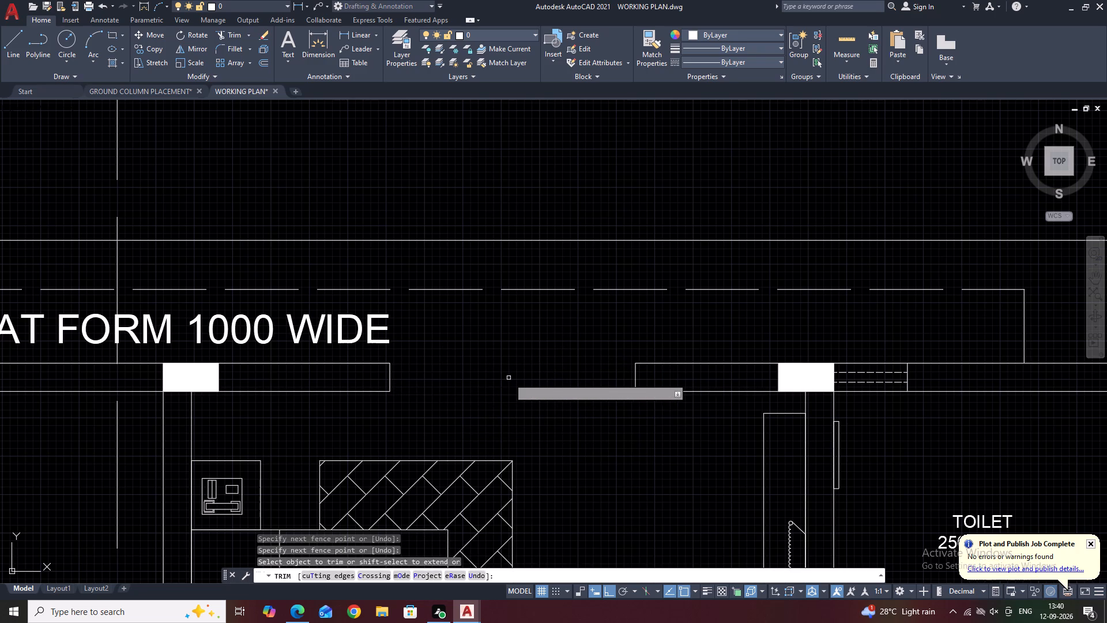
{"action": "key", "text": "Escape"}
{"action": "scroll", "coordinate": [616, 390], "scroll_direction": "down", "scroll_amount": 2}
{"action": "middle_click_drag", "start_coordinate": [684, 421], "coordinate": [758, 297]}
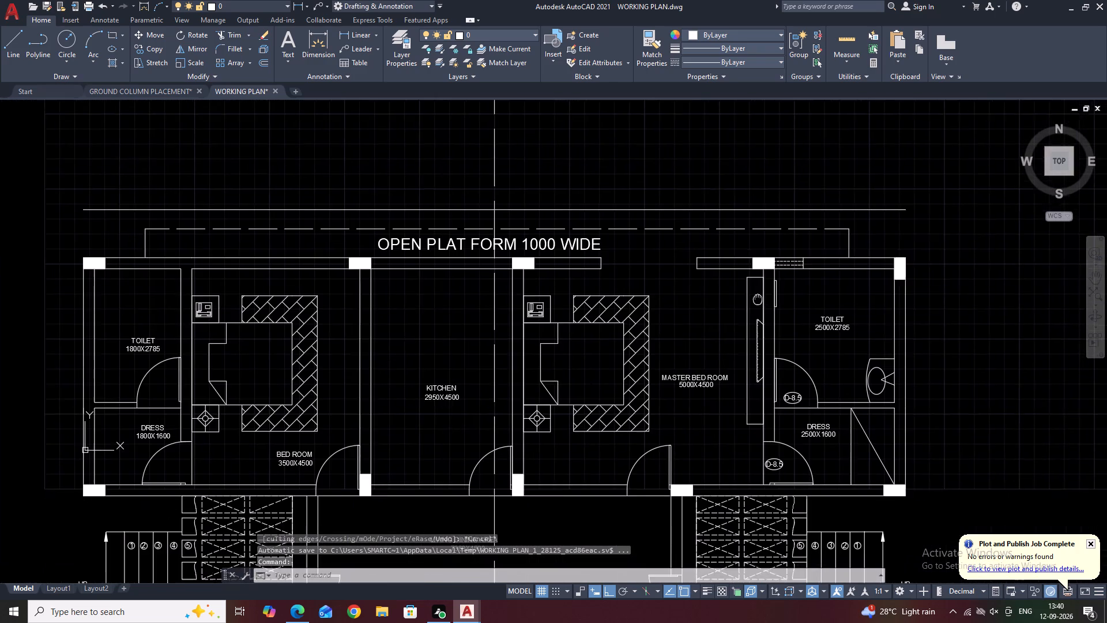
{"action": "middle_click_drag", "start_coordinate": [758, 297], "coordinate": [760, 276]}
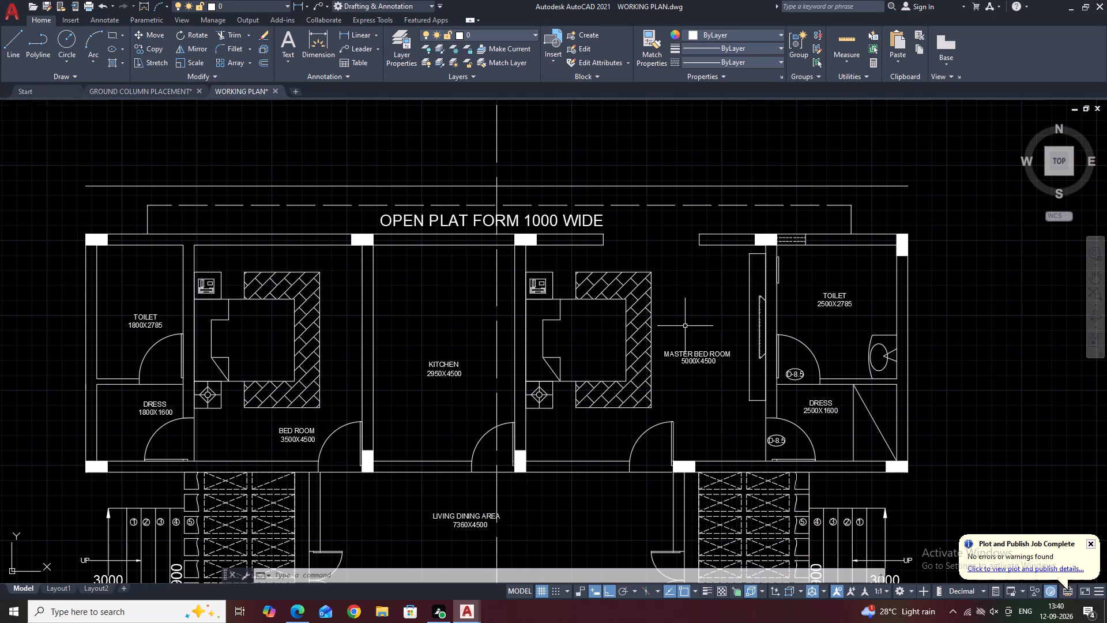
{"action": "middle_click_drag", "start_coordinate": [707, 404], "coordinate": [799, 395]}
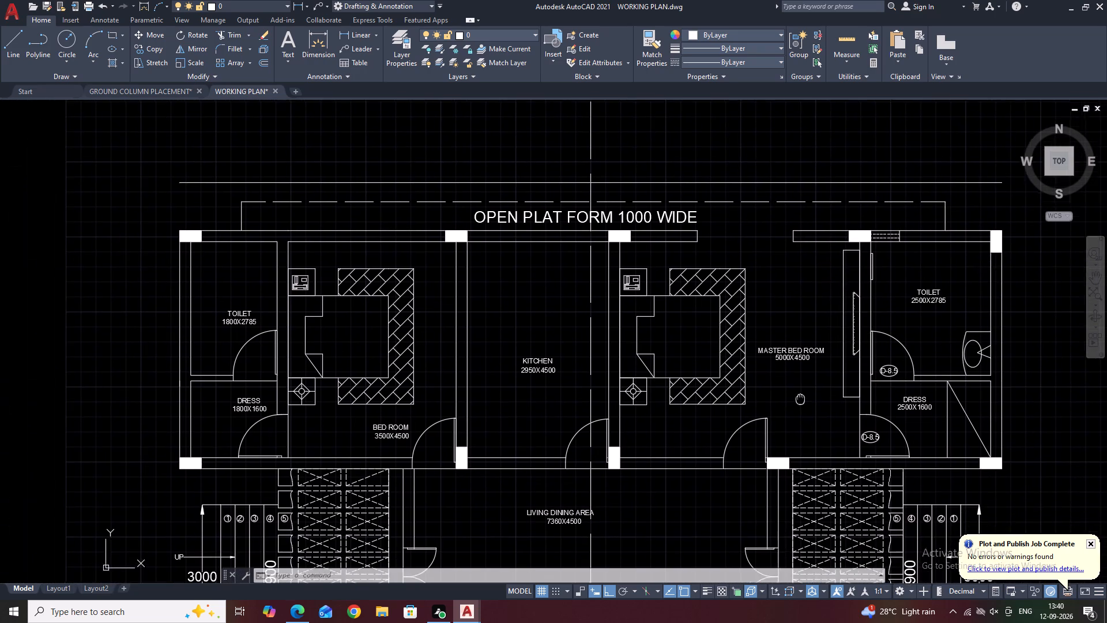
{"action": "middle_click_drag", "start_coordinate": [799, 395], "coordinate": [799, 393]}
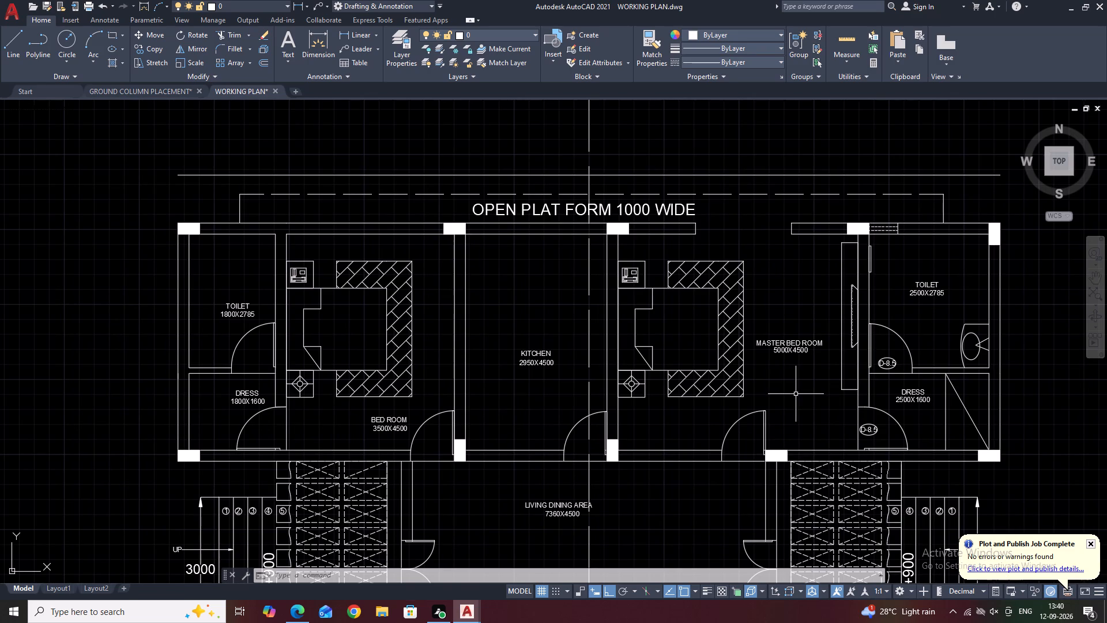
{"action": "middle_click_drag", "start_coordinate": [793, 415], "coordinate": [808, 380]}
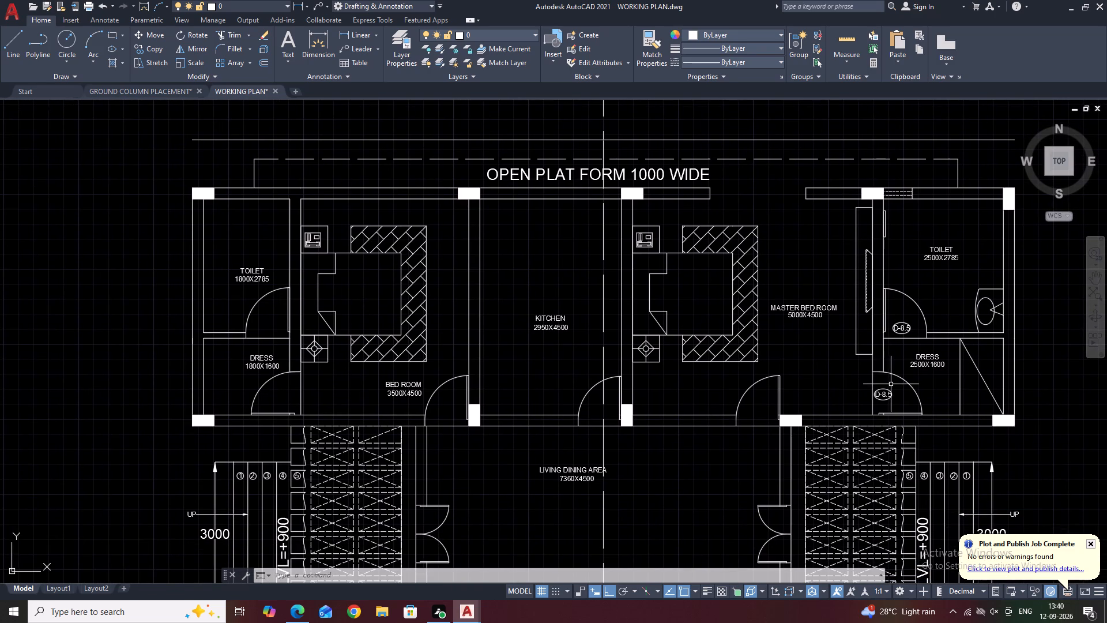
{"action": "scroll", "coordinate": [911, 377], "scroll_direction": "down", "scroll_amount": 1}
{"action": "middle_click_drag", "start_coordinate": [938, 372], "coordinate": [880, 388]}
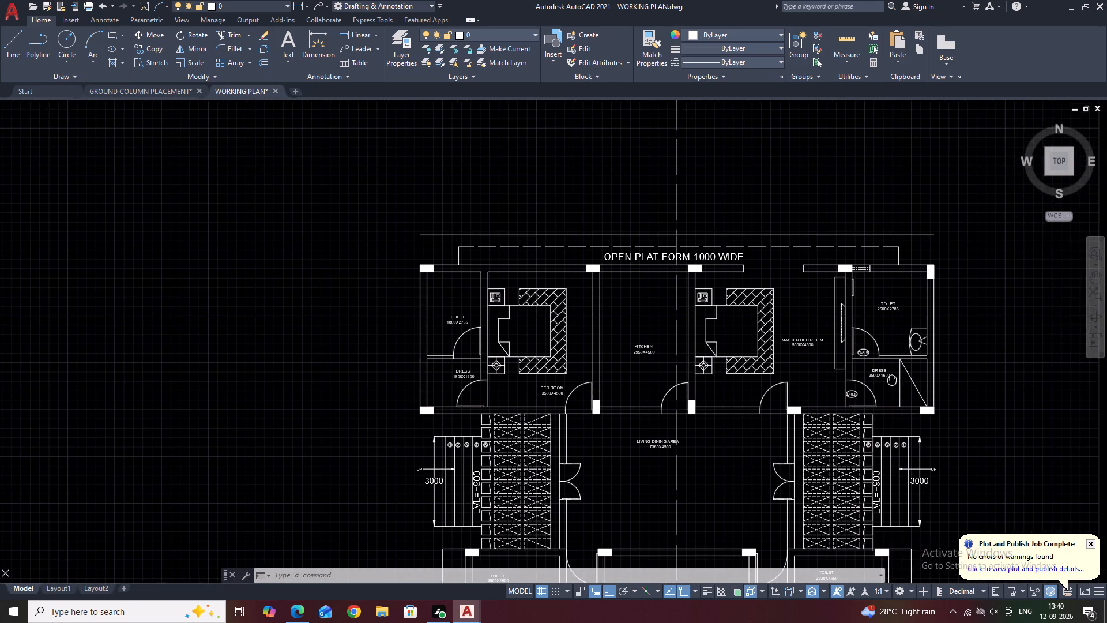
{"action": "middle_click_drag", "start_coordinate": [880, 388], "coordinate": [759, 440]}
Draw a six-sided polygon inscribed in a circle of radius about 100, above the TOILET 2500X2785 label beside the master bedroom.
{"action": "scroll", "coordinate": [681, 359], "scroll_direction": "up", "scroll_amount": 1}
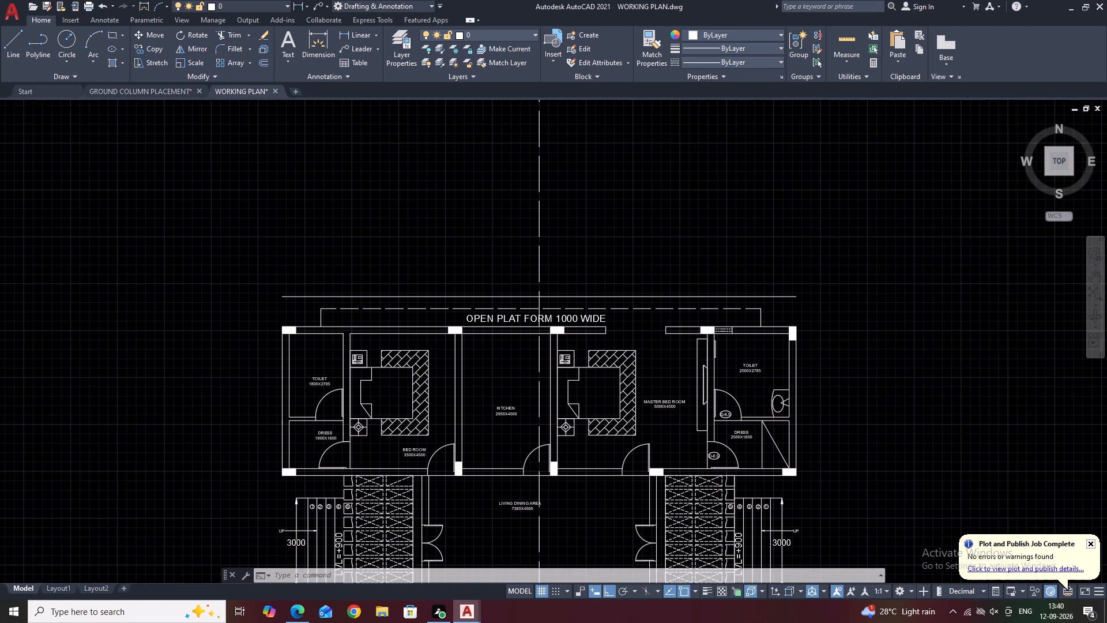
{"action": "scroll", "coordinate": [681, 359], "scroll_direction": "up", "scroll_amount": 1}
{"action": "left_click", "coordinate": [122, 37]}
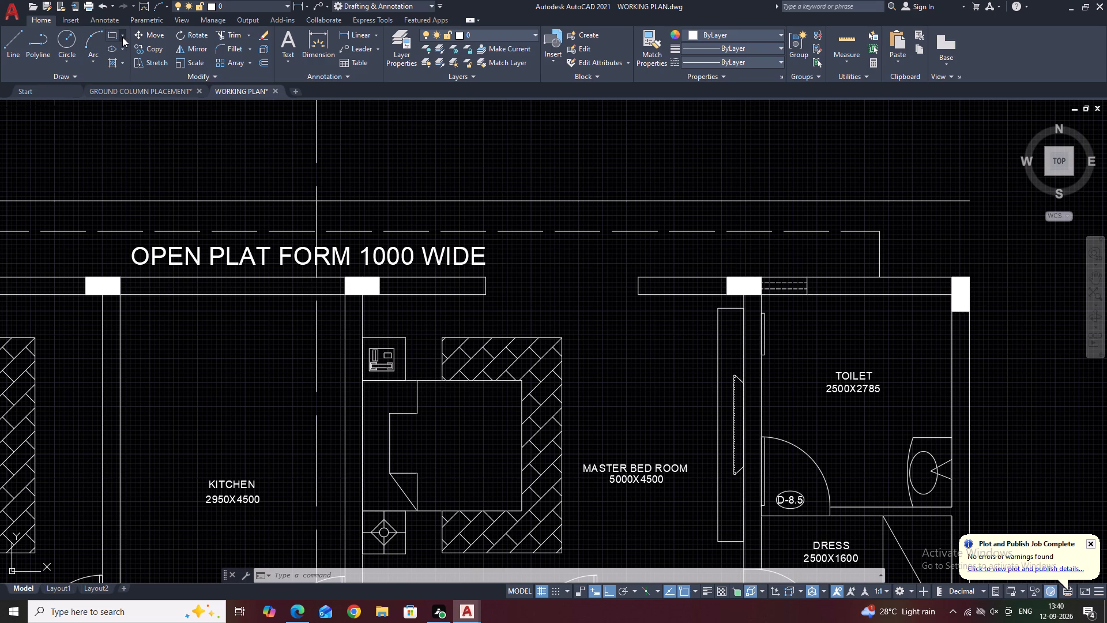
{"action": "left_click", "coordinate": [134, 75]}
{"action": "middle_click_drag", "start_coordinate": [747, 374], "coordinate": [716, 367]}
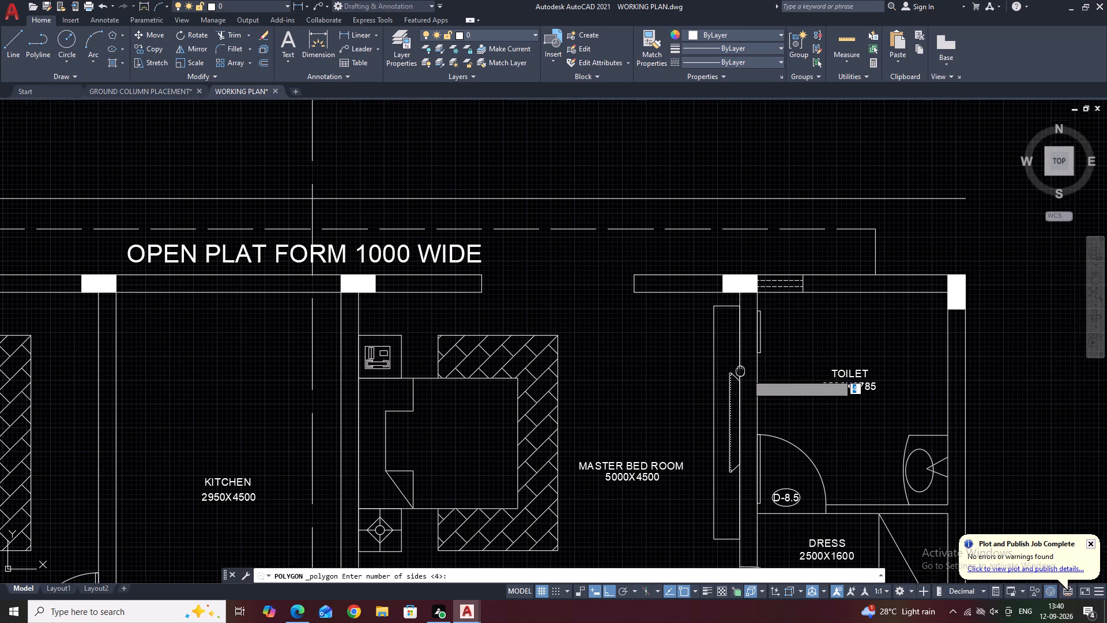
{"action": "middle_click_drag", "start_coordinate": [716, 367], "coordinate": [507, 351]}
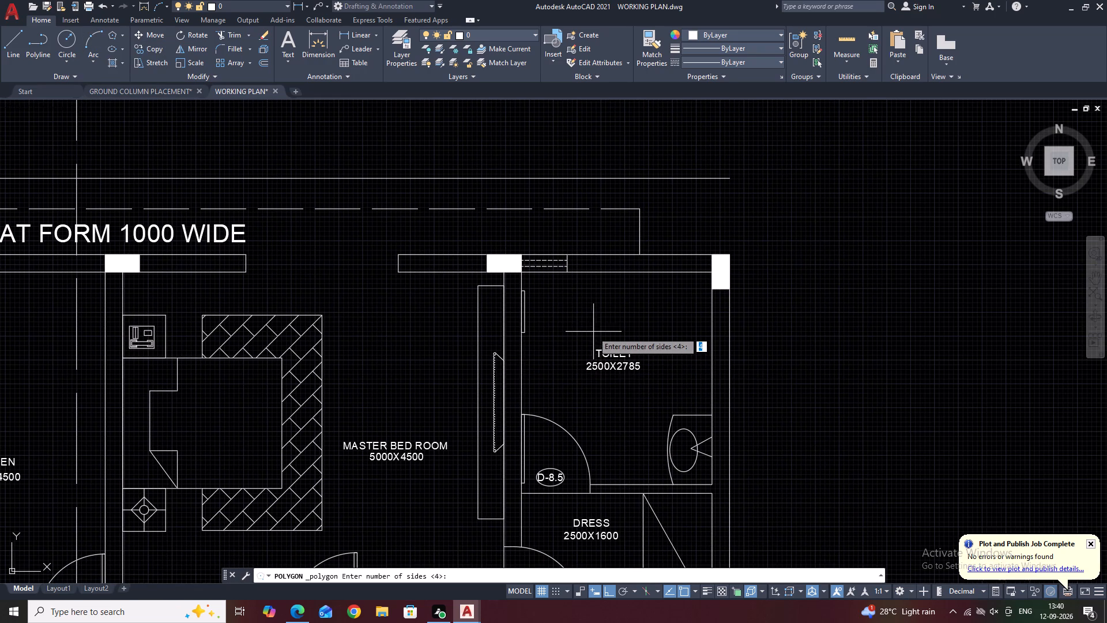
{"action": "scroll", "coordinate": [592, 329], "scroll_direction": "up", "scroll_amount": 1}
{"action": "key", "text": "6"}
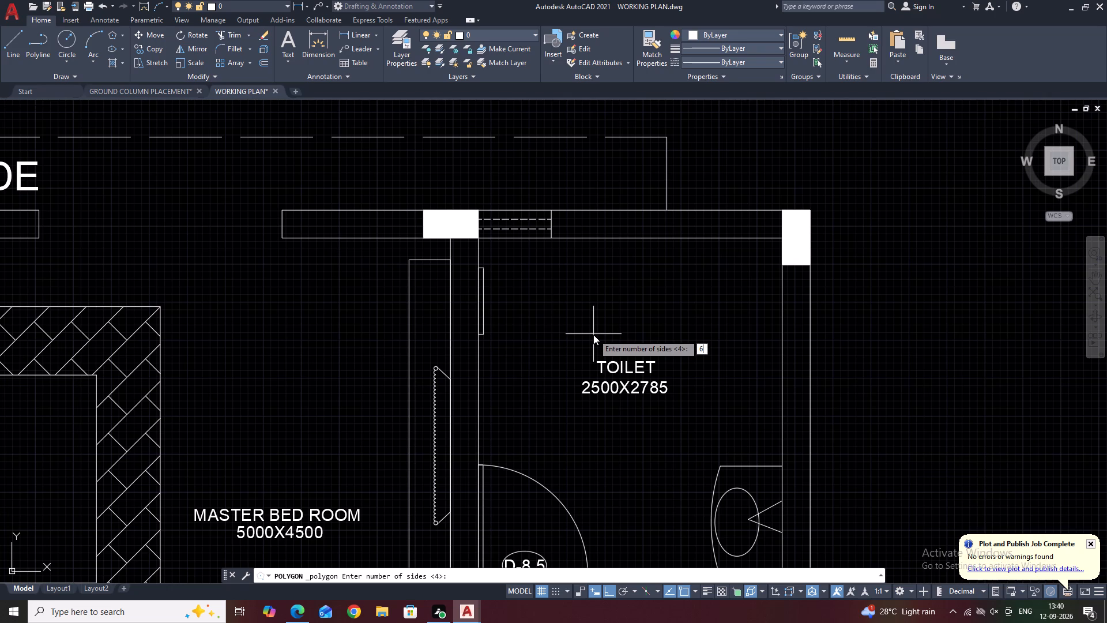
{"action": "key", "text": "Return"}
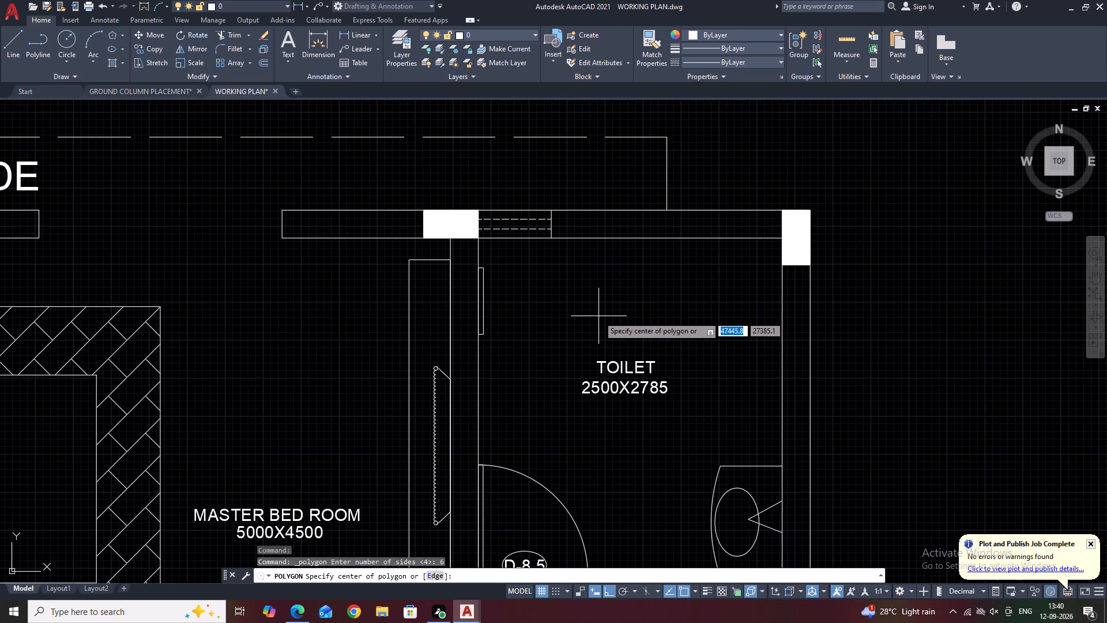
{"action": "left_click", "coordinate": [598, 316]}
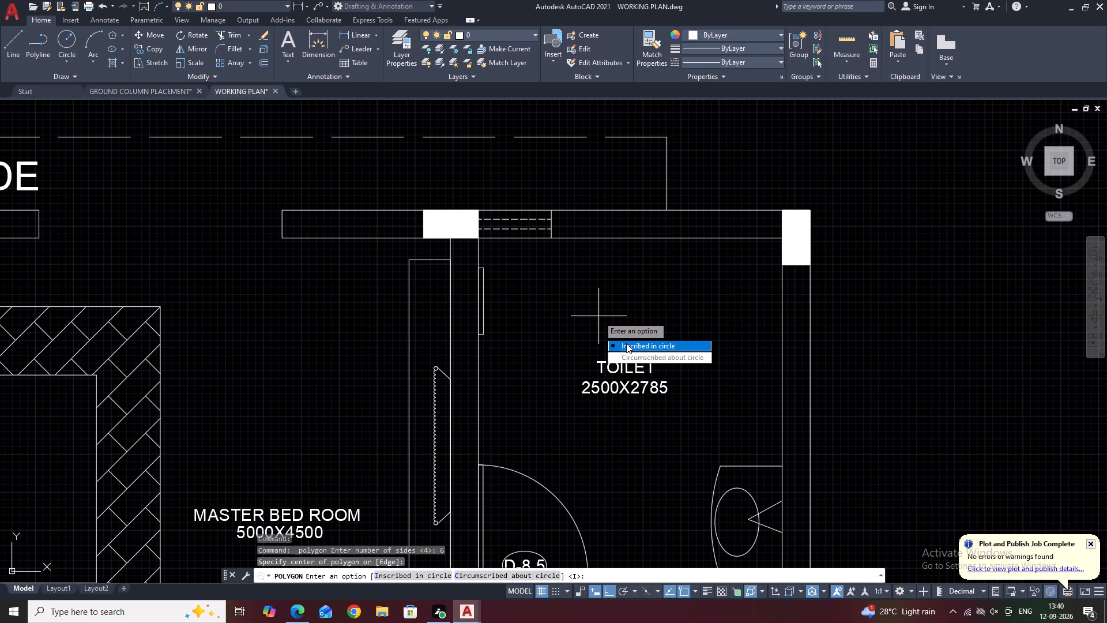
{"action": "left_click_drag", "start_coordinate": [626, 343], "coordinate": [598, 316]}
{"action": "scroll", "coordinate": [608, 303], "scroll_direction": "up", "scroll_amount": 1}
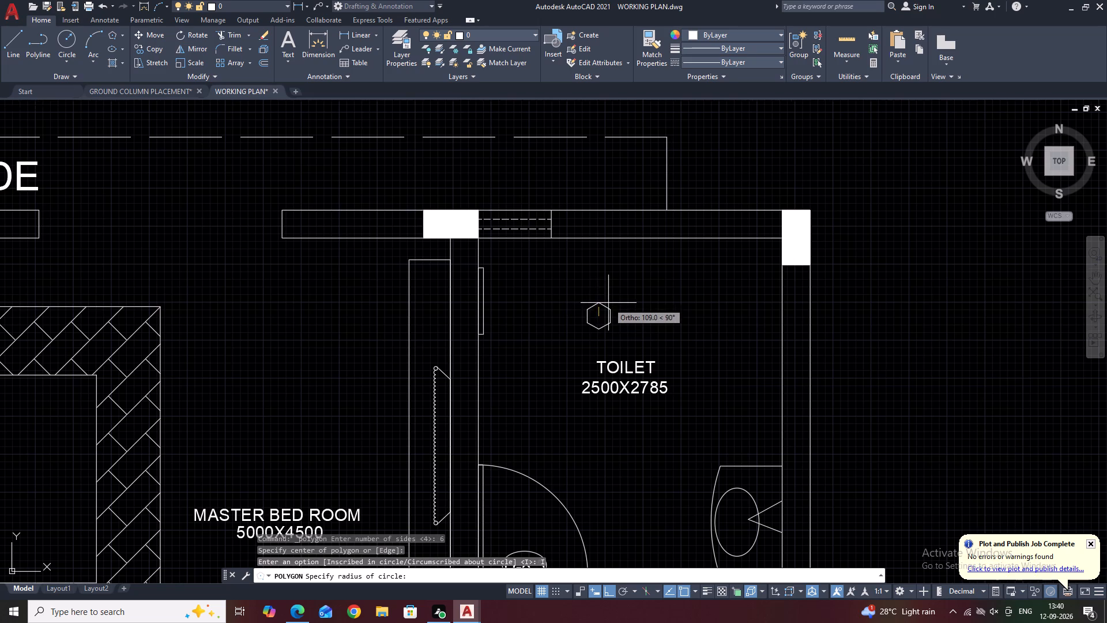
{"action": "scroll", "coordinate": [608, 303], "scroll_direction": "up", "scroll_amount": 1}
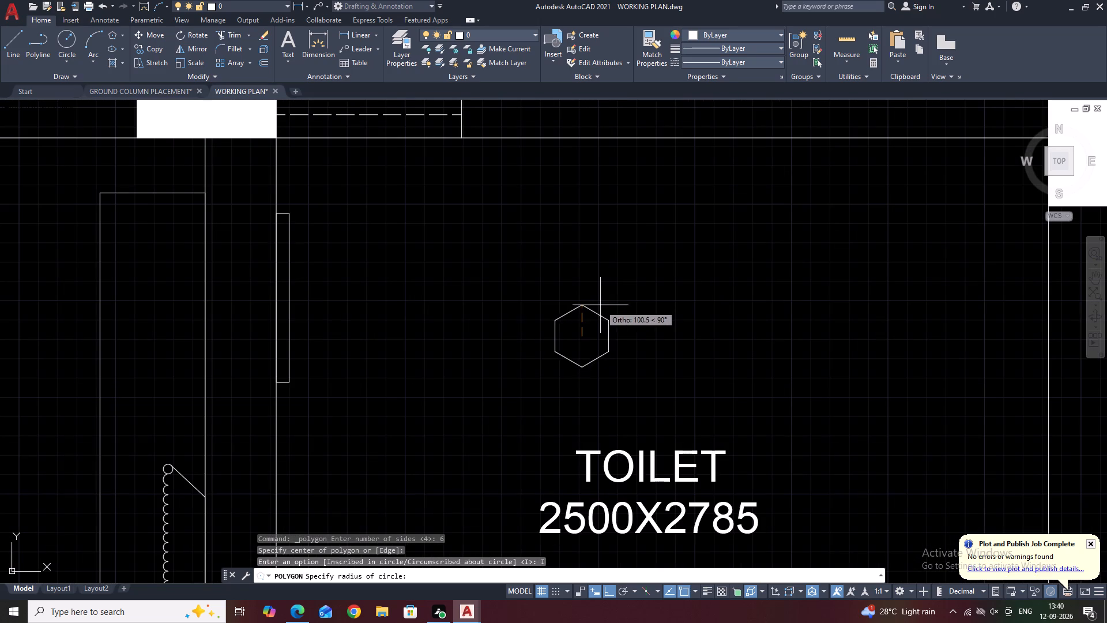
{"action": "left_click", "coordinate": [607, 331]}
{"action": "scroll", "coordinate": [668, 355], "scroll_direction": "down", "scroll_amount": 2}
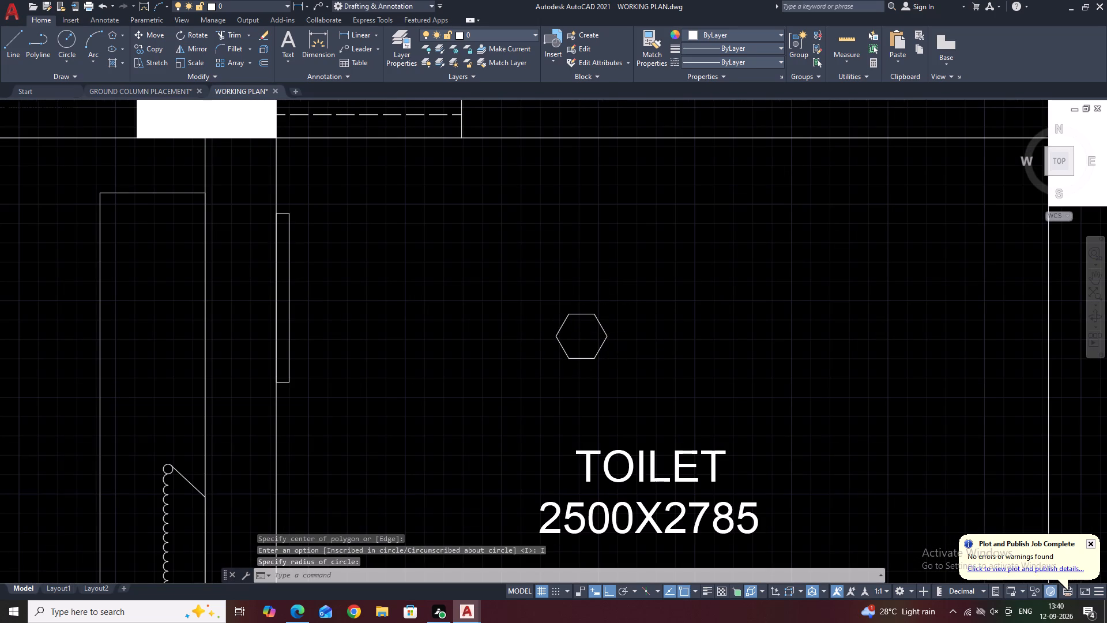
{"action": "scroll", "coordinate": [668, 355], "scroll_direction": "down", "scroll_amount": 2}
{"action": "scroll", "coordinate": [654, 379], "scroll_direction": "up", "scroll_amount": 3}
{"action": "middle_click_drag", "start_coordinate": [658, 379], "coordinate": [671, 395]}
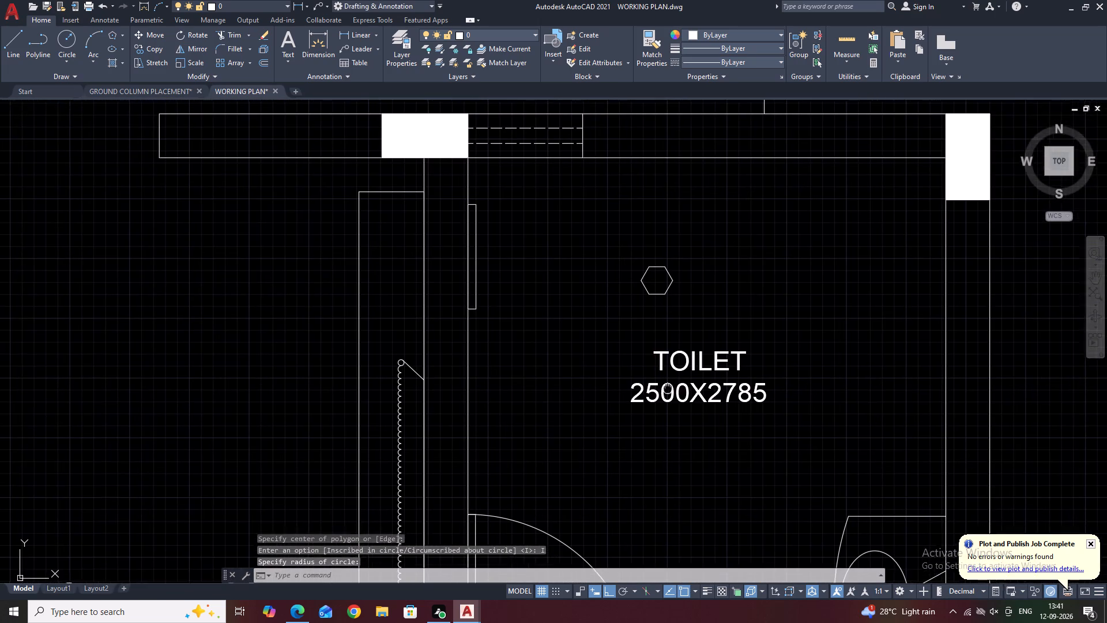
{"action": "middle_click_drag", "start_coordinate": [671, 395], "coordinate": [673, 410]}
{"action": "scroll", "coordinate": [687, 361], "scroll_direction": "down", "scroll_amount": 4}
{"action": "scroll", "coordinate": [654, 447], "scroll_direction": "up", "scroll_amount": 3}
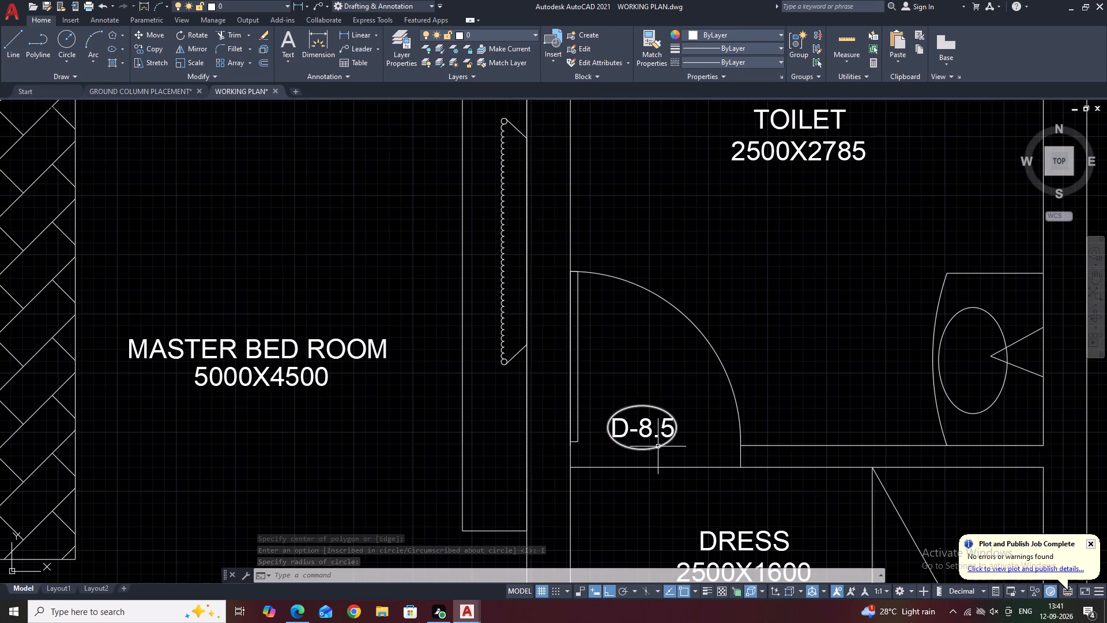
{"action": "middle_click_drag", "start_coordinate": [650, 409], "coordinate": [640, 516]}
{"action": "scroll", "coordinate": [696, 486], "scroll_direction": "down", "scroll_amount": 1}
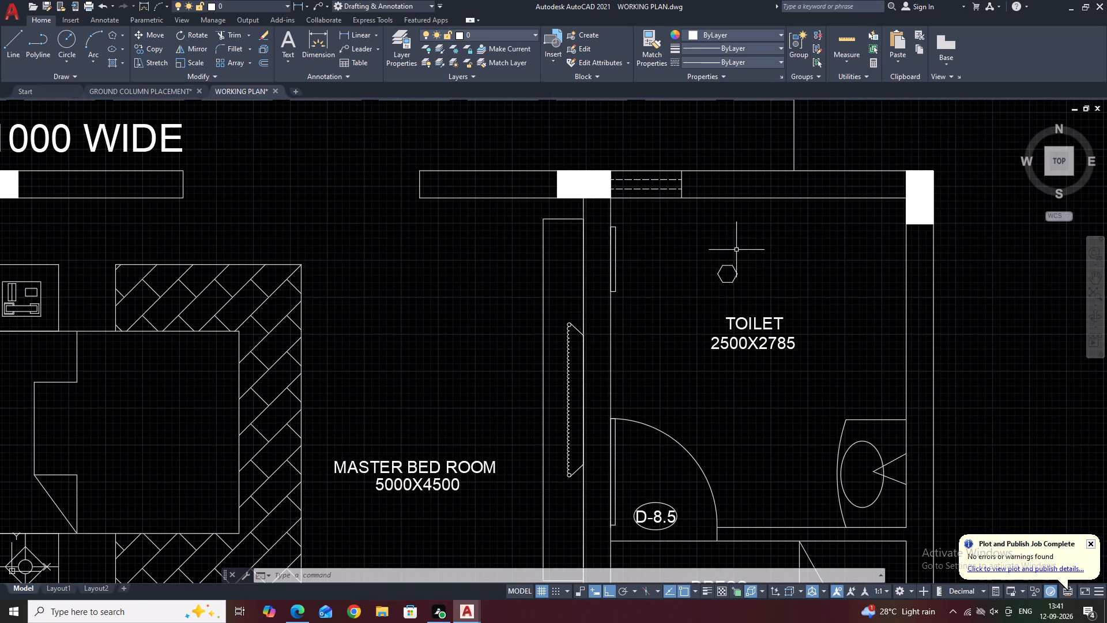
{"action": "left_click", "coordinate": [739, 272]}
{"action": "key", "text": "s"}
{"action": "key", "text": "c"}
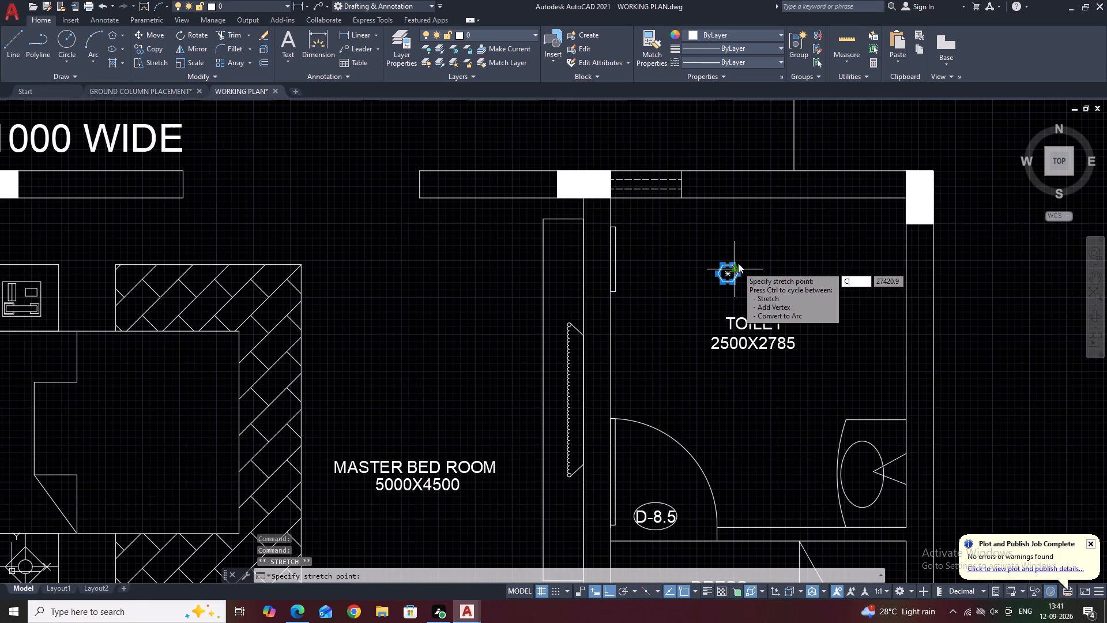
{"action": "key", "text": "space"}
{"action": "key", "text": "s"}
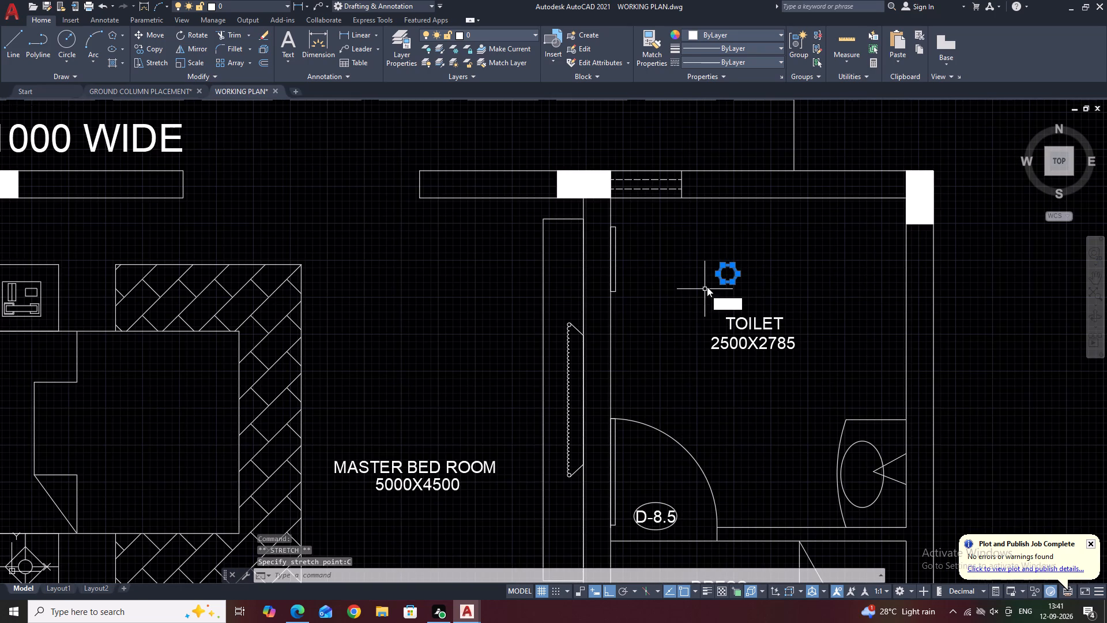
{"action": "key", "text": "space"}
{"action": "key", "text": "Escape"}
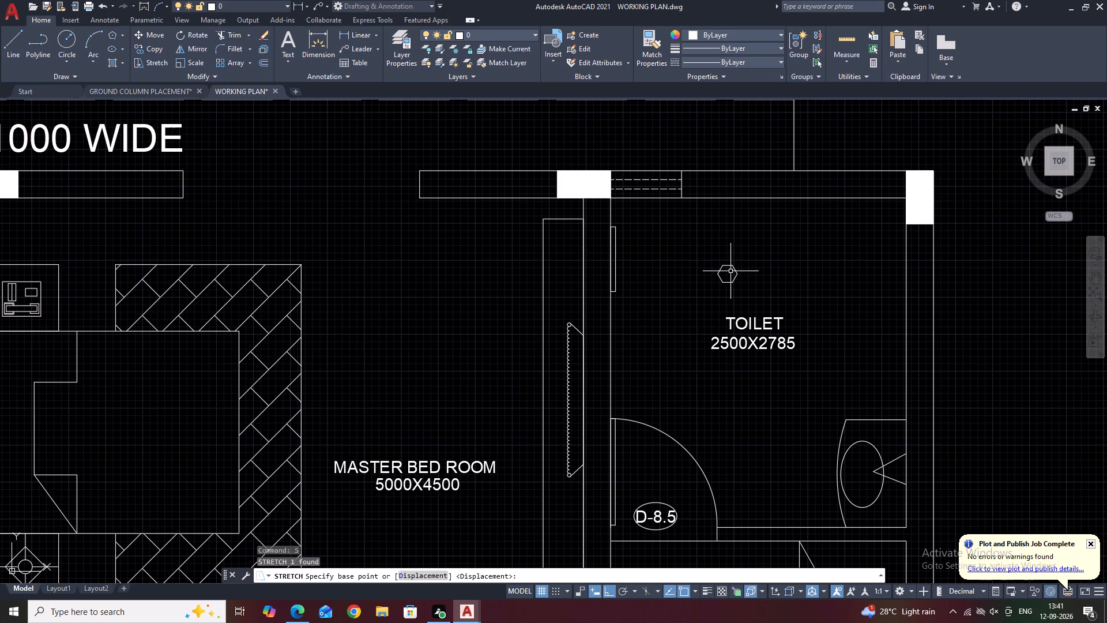
Scale the toilet's hexagon up about its centre to a radius of about 215.
{"action": "key", "text": "s"}
{"action": "key", "text": "c"}
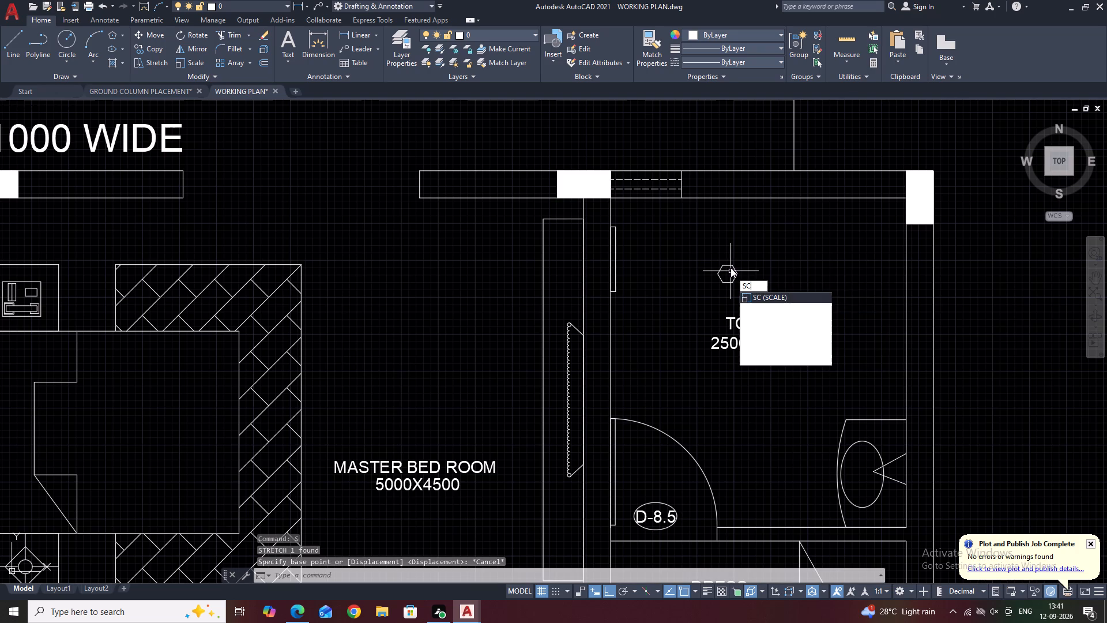
{"action": "key", "text": "space"}
{"action": "left_click", "coordinate": [732, 266]}
{"action": "key", "text": "space"}
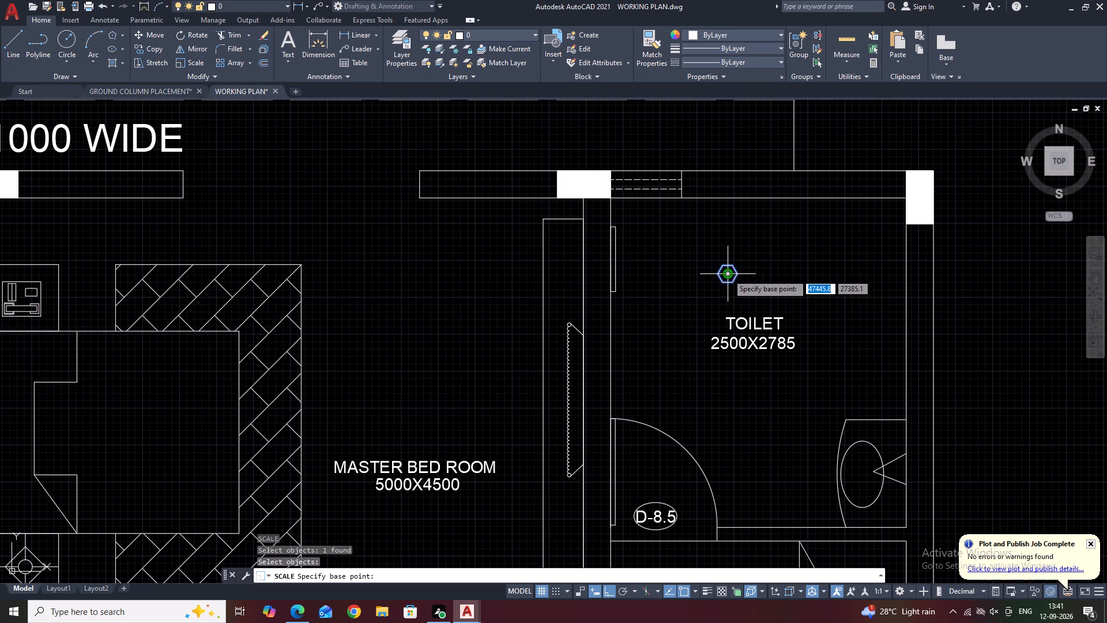
{"action": "left_click", "coordinate": [728, 274]}
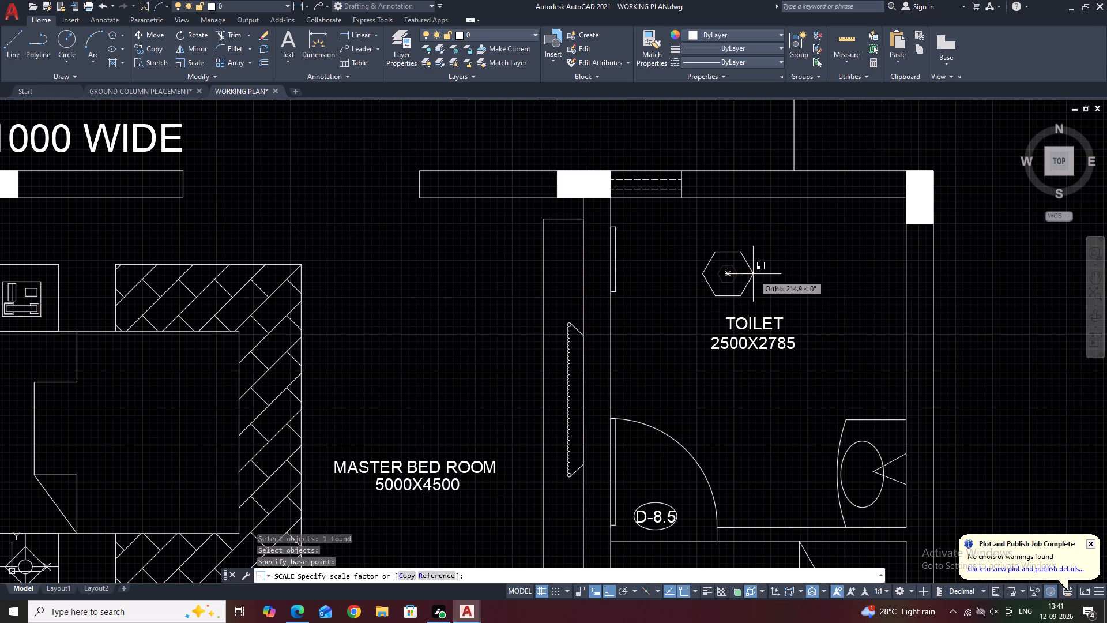
{"action": "left_click", "coordinate": [753, 274]}
Copy the D-8.5 text from the toilet's door tag into the hexagon, with Ortho off.
{"action": "scroll", "coordinate": [710, 362], "scroll_direction": "down", "scroll_amount": 1}
{"action": "middle_click_drag", "start_coordinate": [752, 425], "coordinate": [760, 396]}
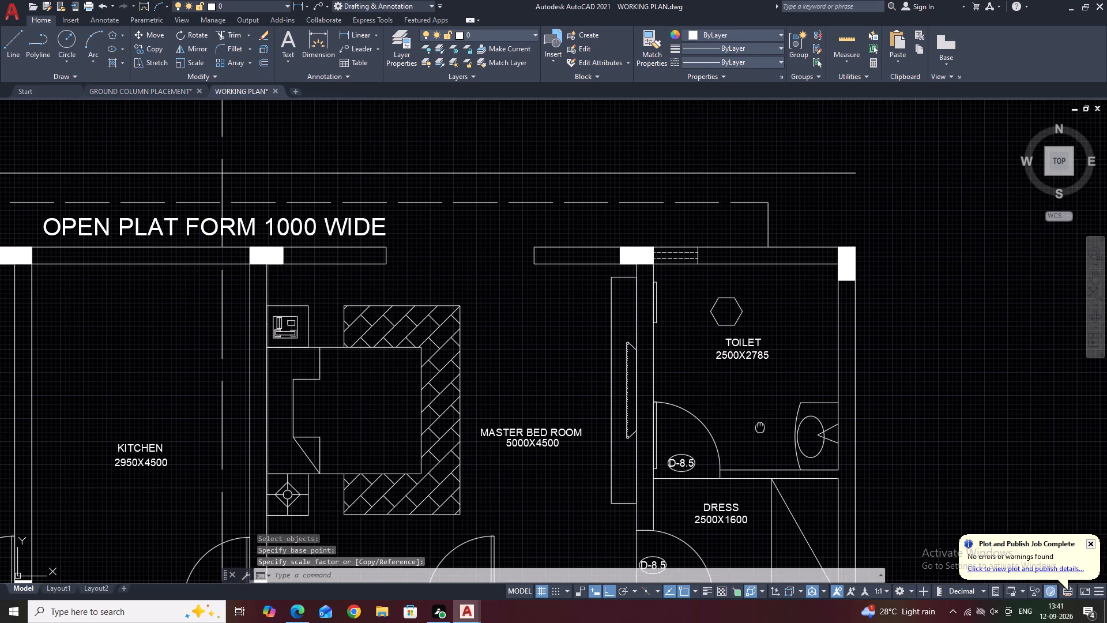
{"action": "middle_click_drag", "start_coordinate": [760, 396], "coordinate": [745, 342]}
{"action": "scroll", "coordinate": [668, 384], "scroll_direction": "up", "scroll_amount": 2}
{"action": "left_click", "coordinate": [670, 372]}
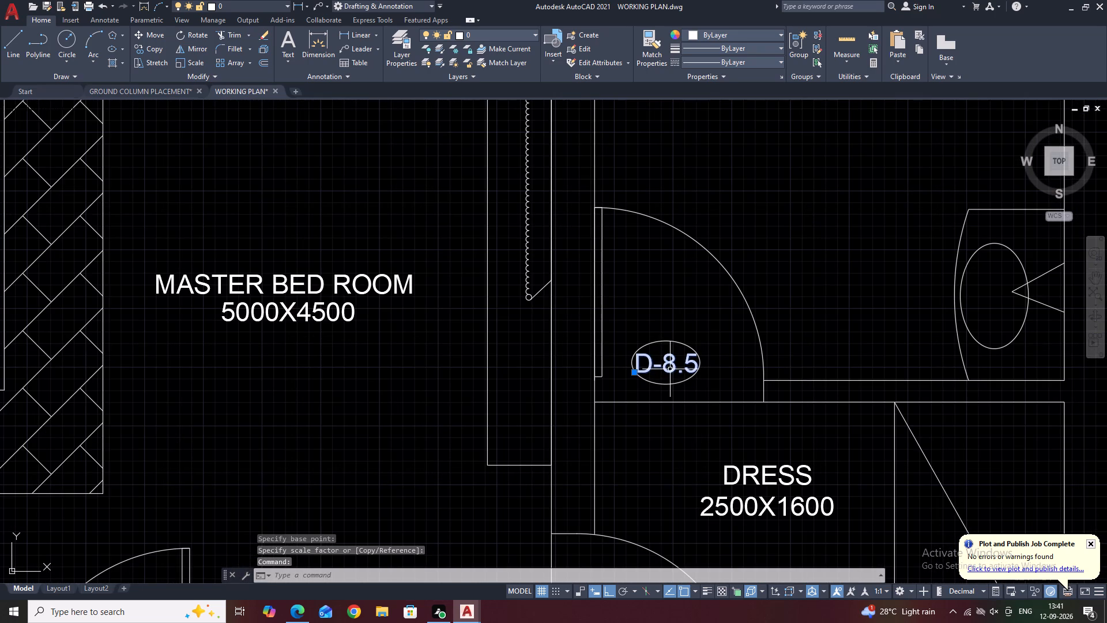
{"action": "type", "text": "CO"}
{"action": "key", "text": "space"}
{"action": "left_click", "coordinate": [670, 369]}
{"action": "scroll", "coordinate": [703, 335], "scroll_direction": "down", "scroll_amount": 3}
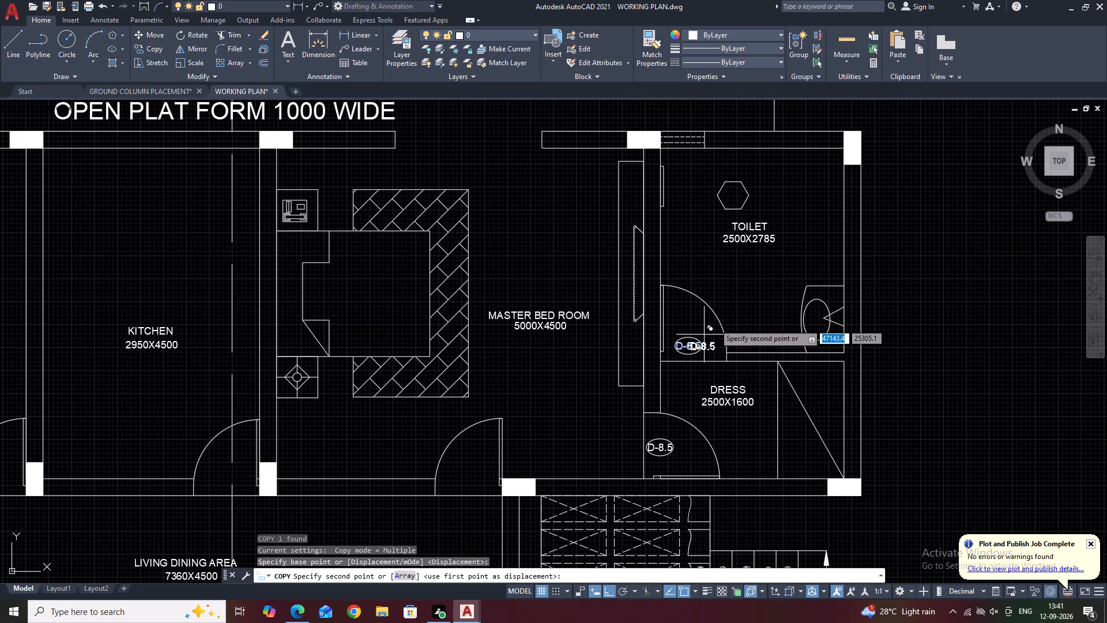
{"action": "key", "text": "F8"}
{"action": "scroll", "coordinate": [748, 194], "scroll_direction": "up", "scroll_amount": 2}
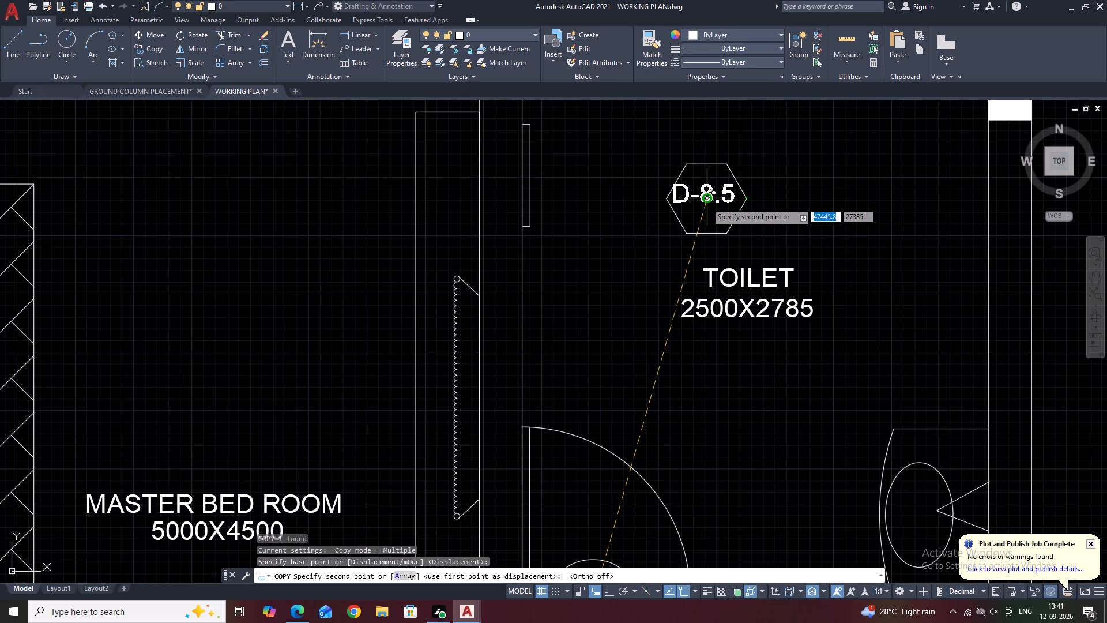
{"action": "left_click", "coordinate": [711, 202]}
{"action": "key", "text": "Escape"}
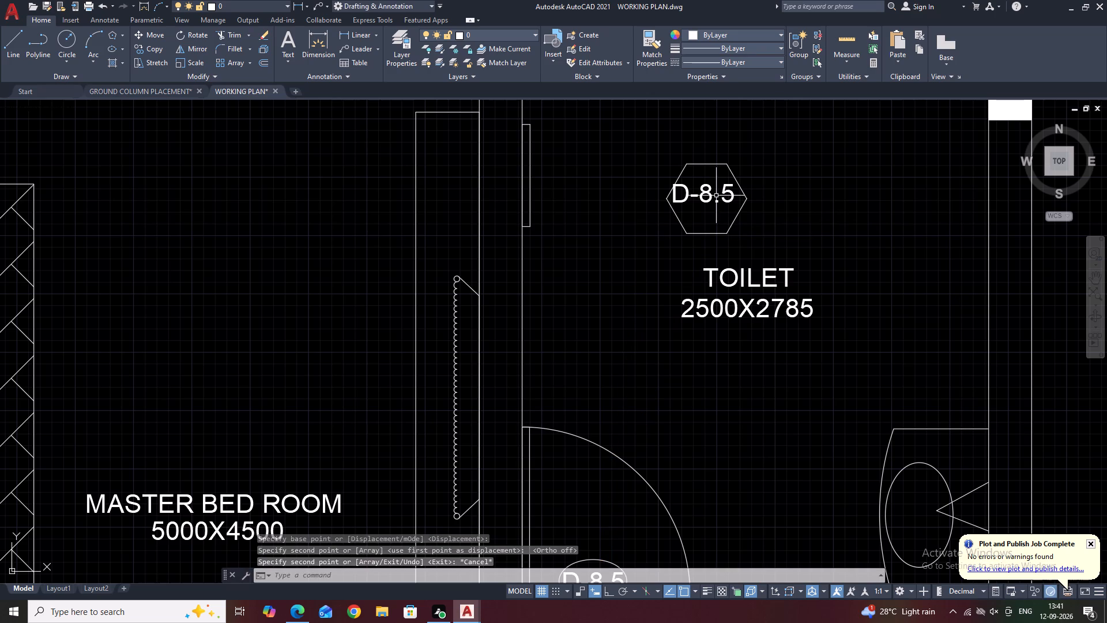
Move the copied D-8.5 text slightly to centre it within the hexagon.
{"action": "left_click", "coordinate": [716, 196]}
{"action": "left_click", "coordinate": [708, 197]}
{"action": "middle_click_drag", "start_coordinate": [711, 202], "coordinate": [708, 297]}
{"action": "key", "text": "m"}
{"action": "key", "text": "space"}
{"action": "scroll", "coordinate": [705, 298], "scroll_direction": "up", "scroll_amount": 3}
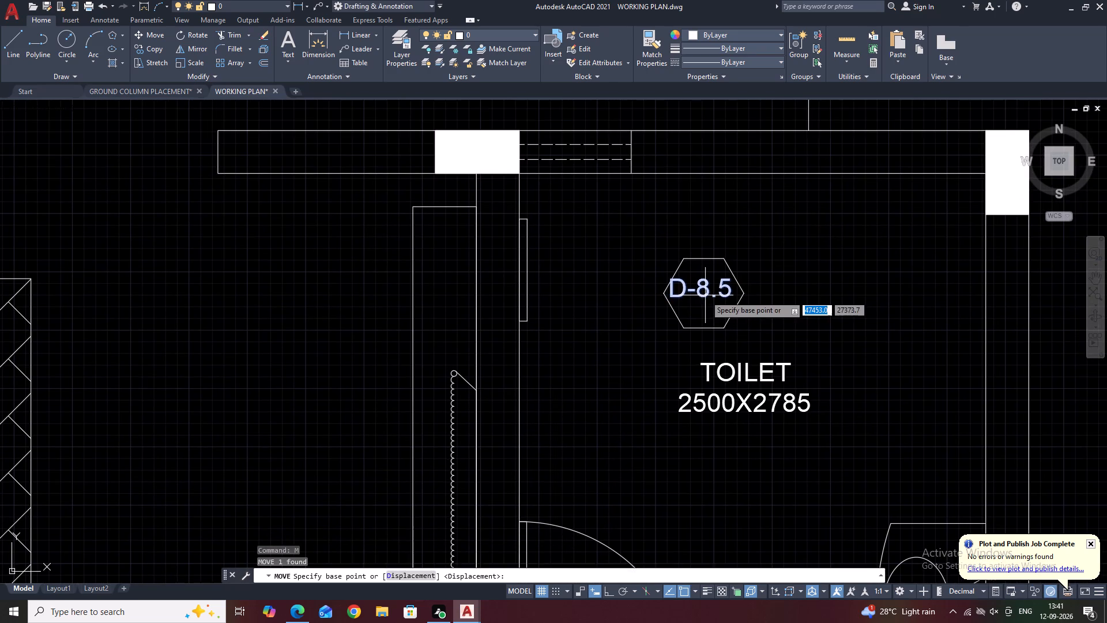
{"action": "left_click", "coordinate": [708, 273]}
{"action": "left_click", "coordinate": [729, 297]}
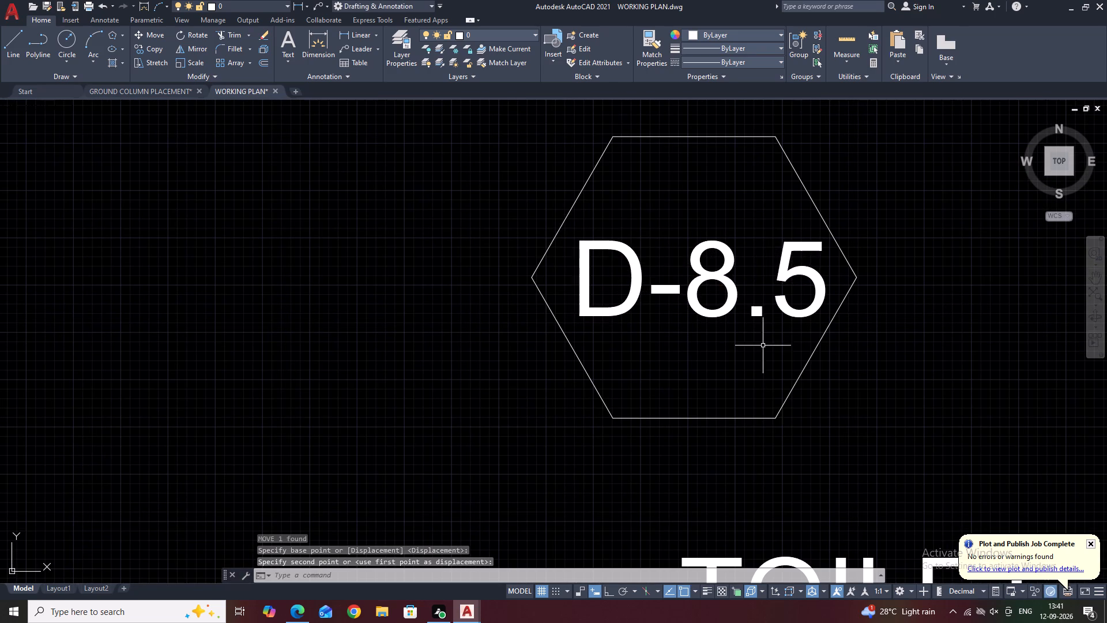
Scale the hexagon down slightly about its centre to fit more closely around the D-8.5 text.
{"action": "left_click", "coordinate": [792, 407]}
{"action": "left_click", "coordinate": [780, 401]}
{"action": "middle_click_drag", "start_coordinate": [812, 396], "coordinate": [777, 339]}
{"action": "type", "text": "SC"}
{"action": "key", "text": "space"}
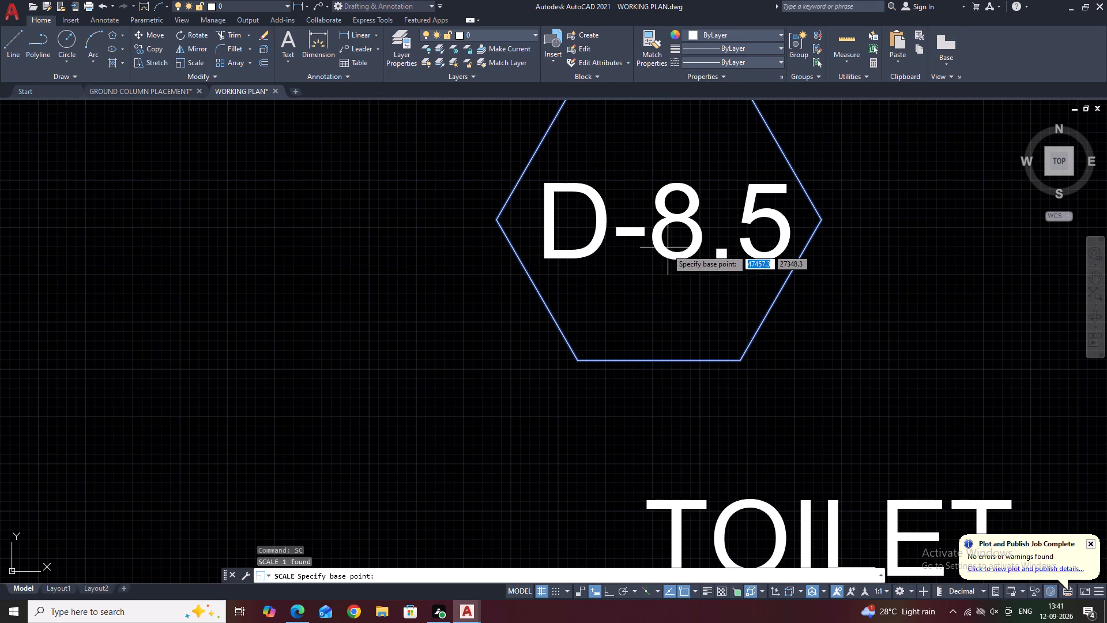
{"action": "key", "text": "space"}
{"action": "left_click", "coordinate": [665, 221]}
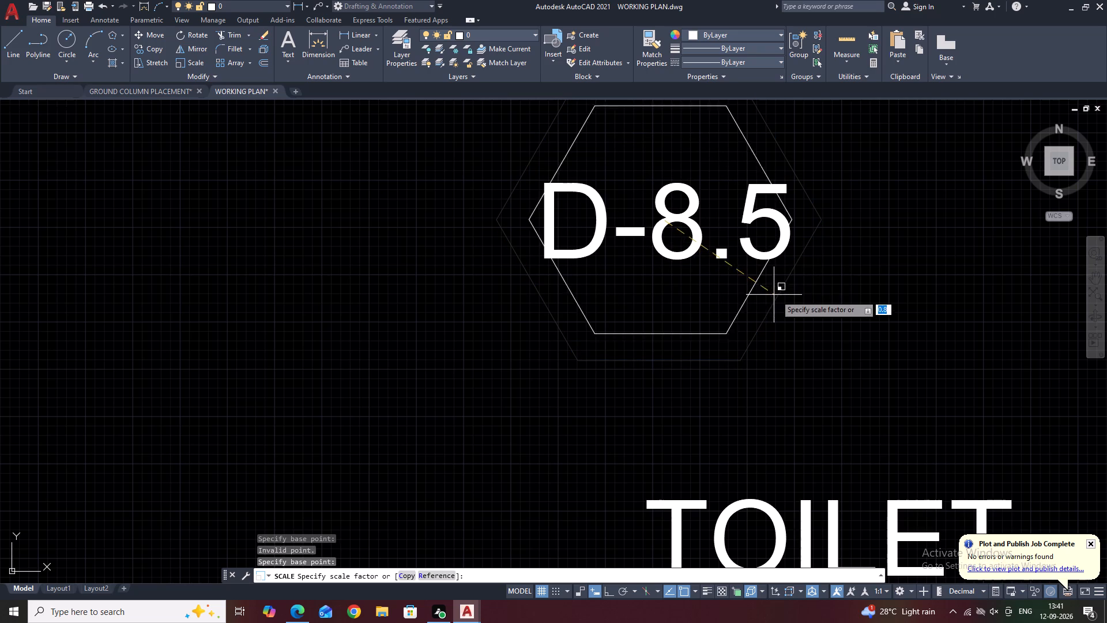
{"action": "left_click", "coordinate": [799, 297]}
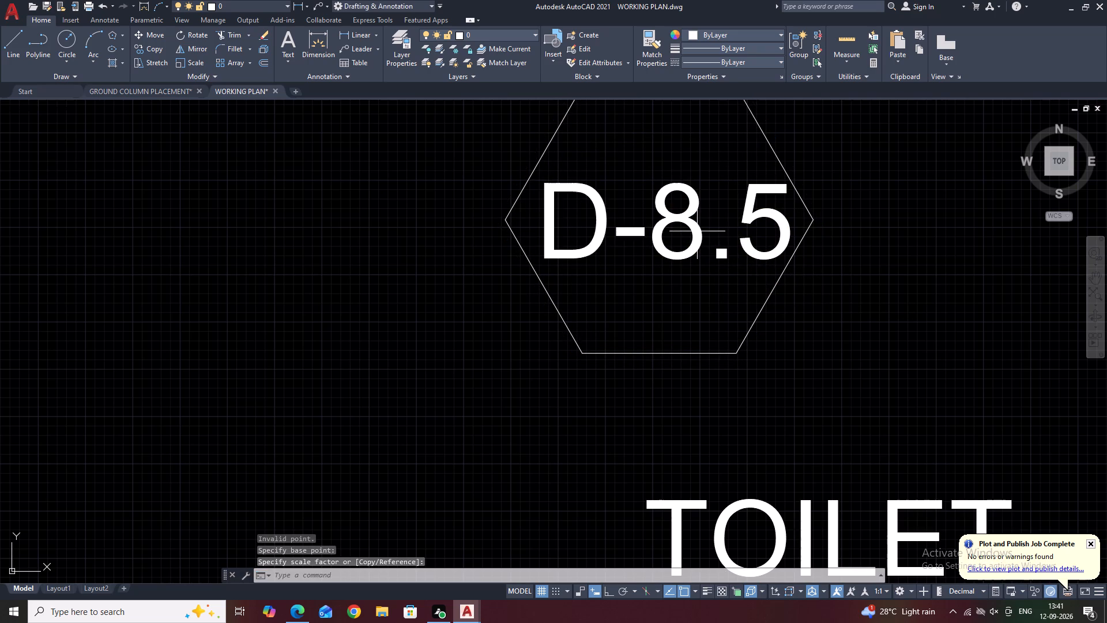
Change the D-8.5 text inside the hexagon to 2.
{"action": "double_click", "coordinate": [696, 231]}
{"action": "triple_click", "coordinate": [692, 219]}
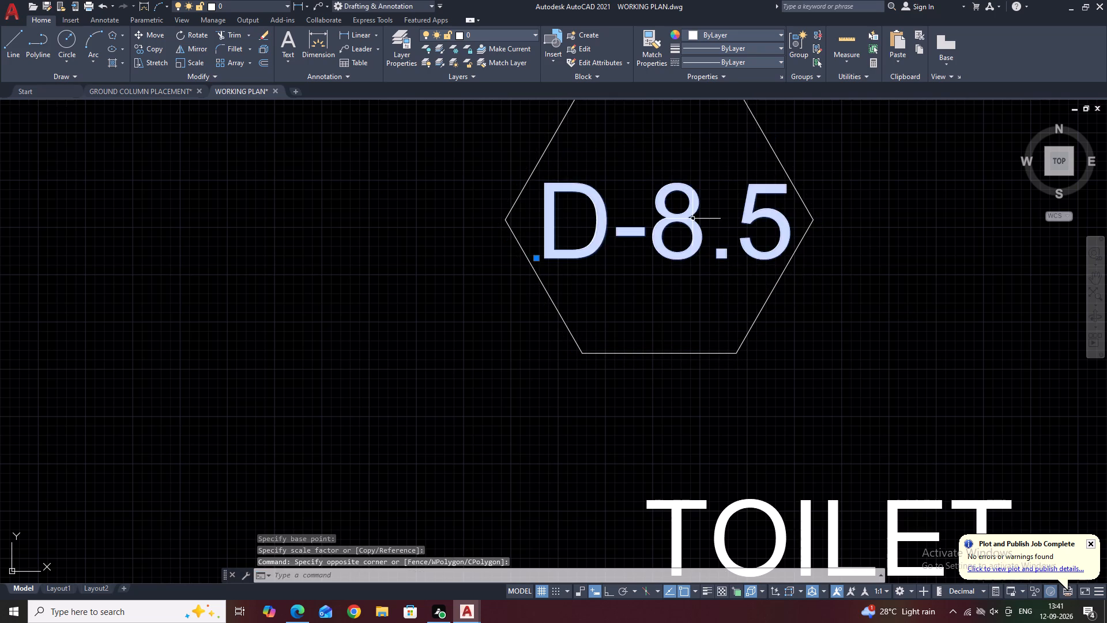
{"action": "triple_click", "coordinate": [692, 218]}
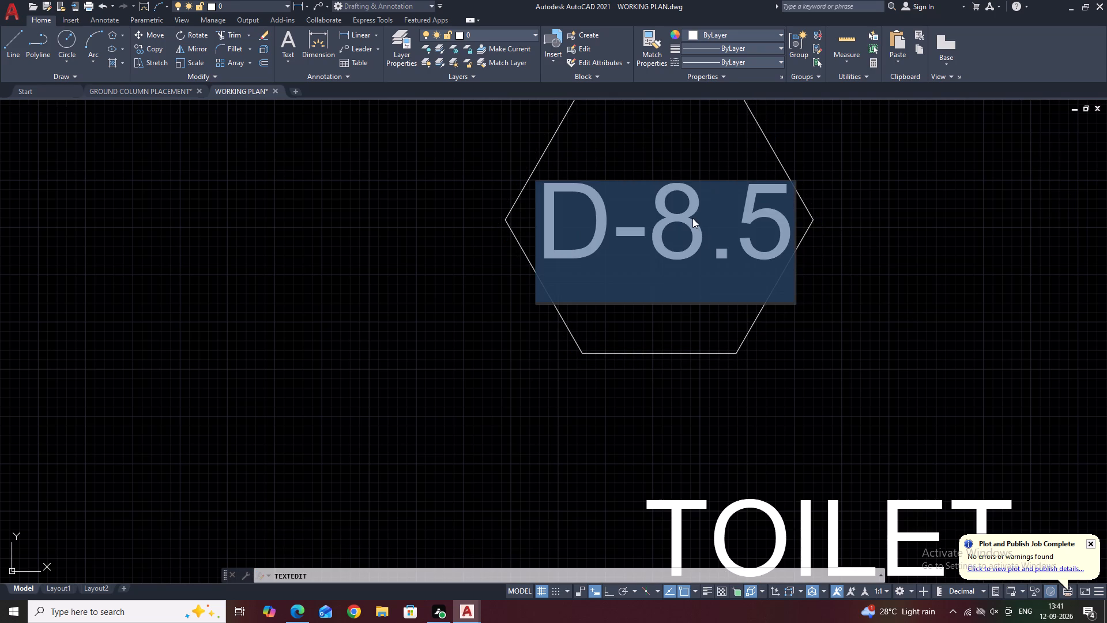
{"action": "key", "text": "2"}
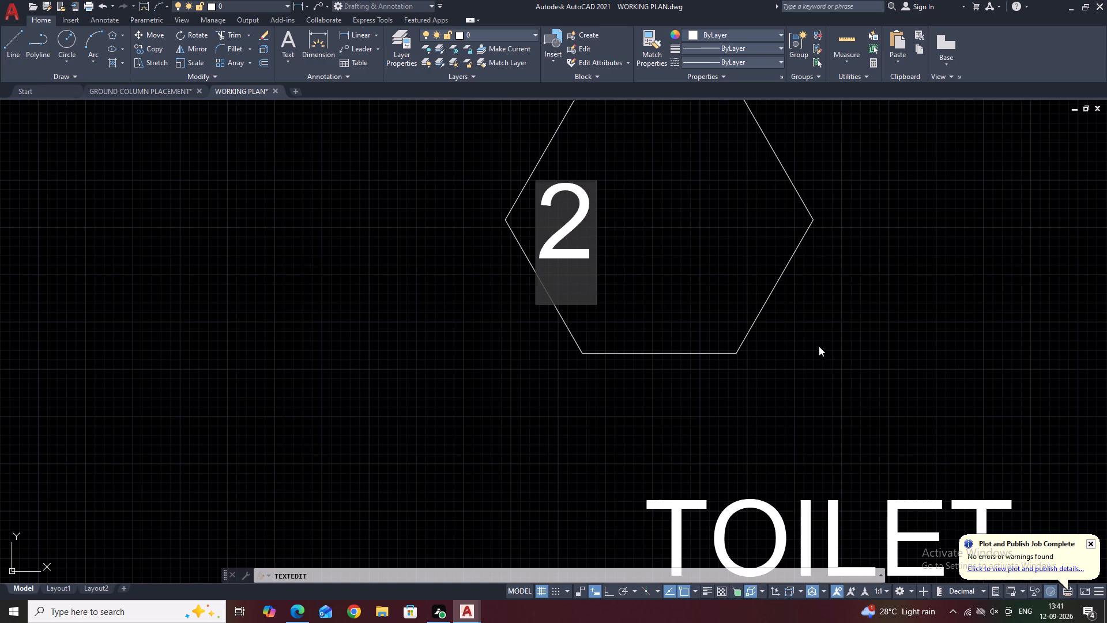
{"action": "left_click", "coordinate": [825, 354]}
Move the 2 horizontally to the middle of the hexagon.
{"action": "scroll", "coordinate": [628, 253], "scroll_direction": "down", "scroll_amount": 3}
{"action": "middle_click_drag", "start_coordinate": [629, 230], "coordinate": [643, 263]}
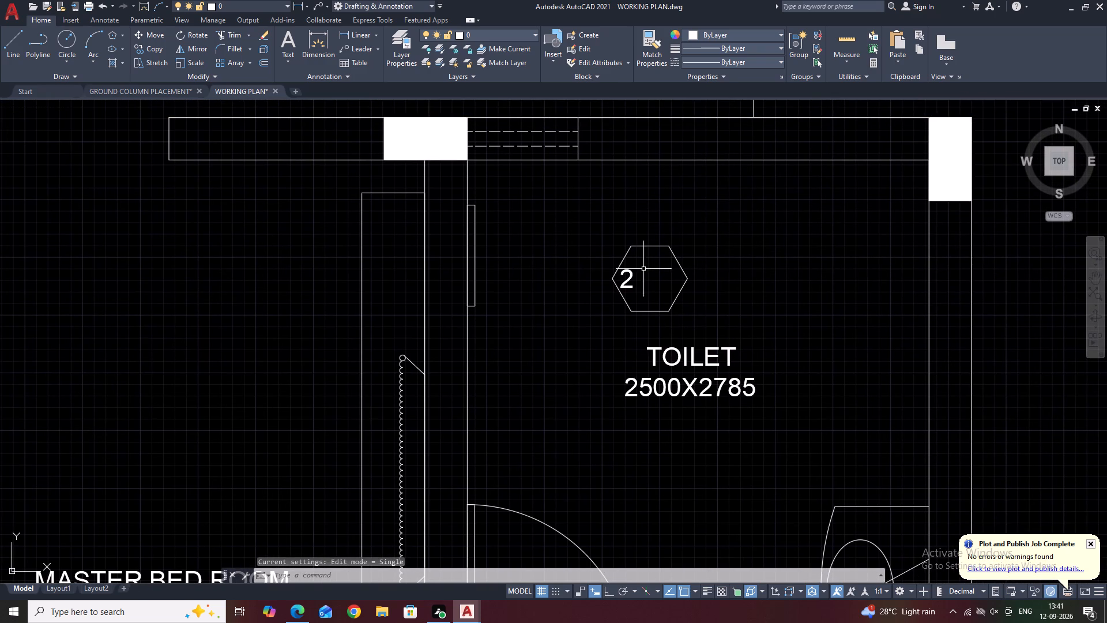
{"action": "scroll", "coordinate": [617, 277], "scroll_direction": "up", "scroll_amount": 2}
{"action": "left_click", "coordinate": [669, 271]}
{"action": "left_click", "coordinate": [653, 272]}
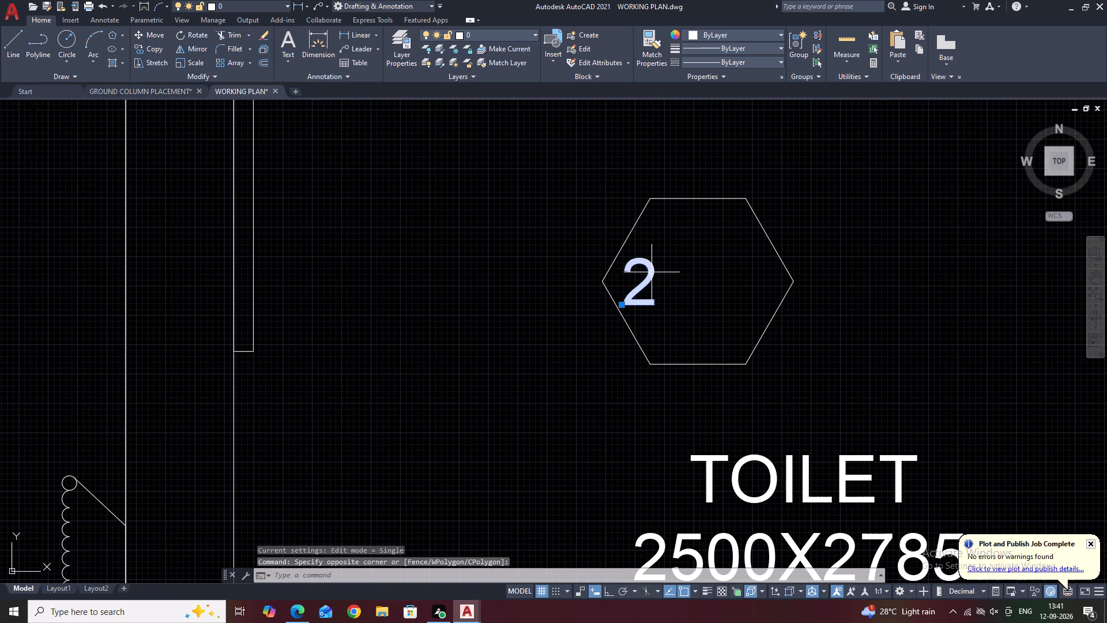
{"action": "key", "text": "m"}
{"action": "key", "text": "space"}
{"action": "left_click", "coordinate": [650, 272]}
{"action": "left_click", "coordinate": [713, 273]}
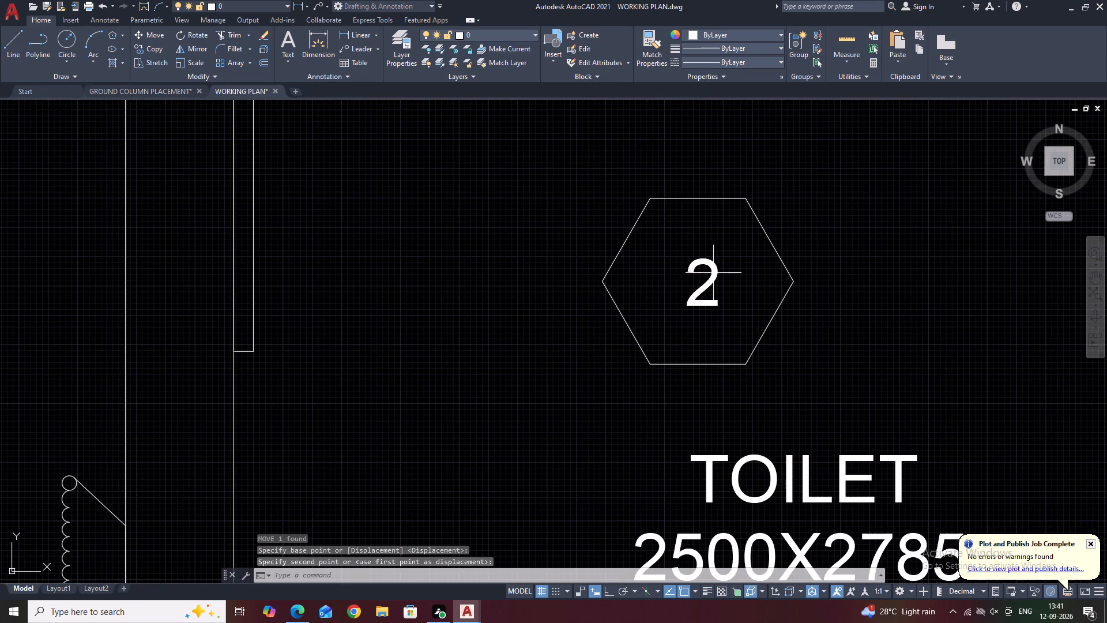
Scale the hexagon down about its centre so it fits closely around the 2.
{"action": "left_click", "coordinate": [808, 257]}
{"action": "left_click", "coordinate": [772, 262]}
{"action": "key", "text": "s"}
{"action": "type", "text": "C"}
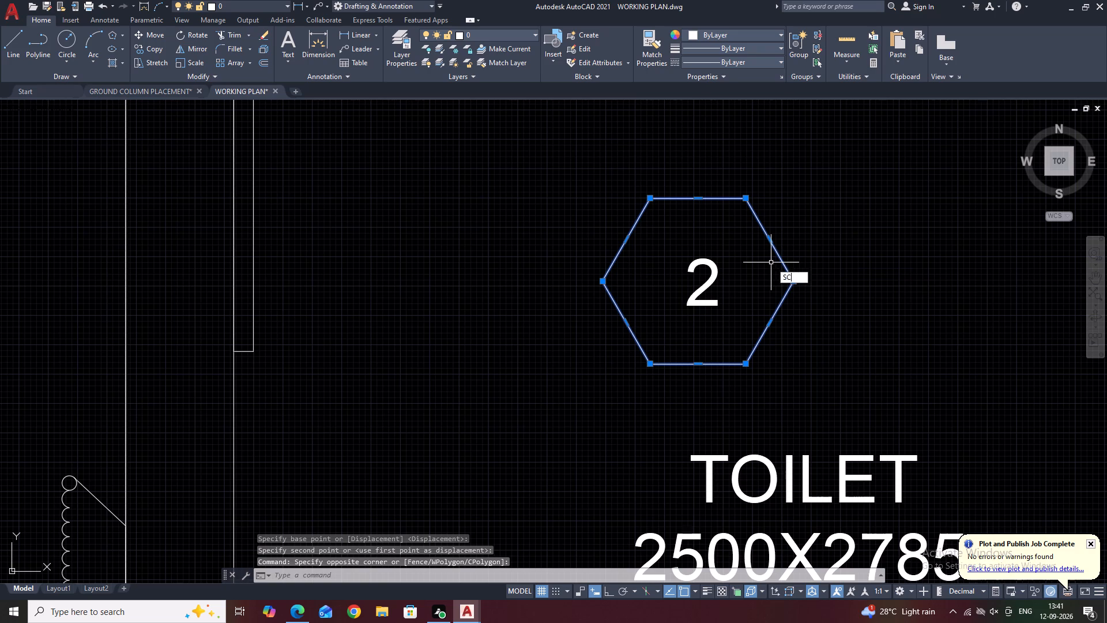
{"action": "key", "text": "space"}
{"action": "left_click", "coordinate": [709, 281]}
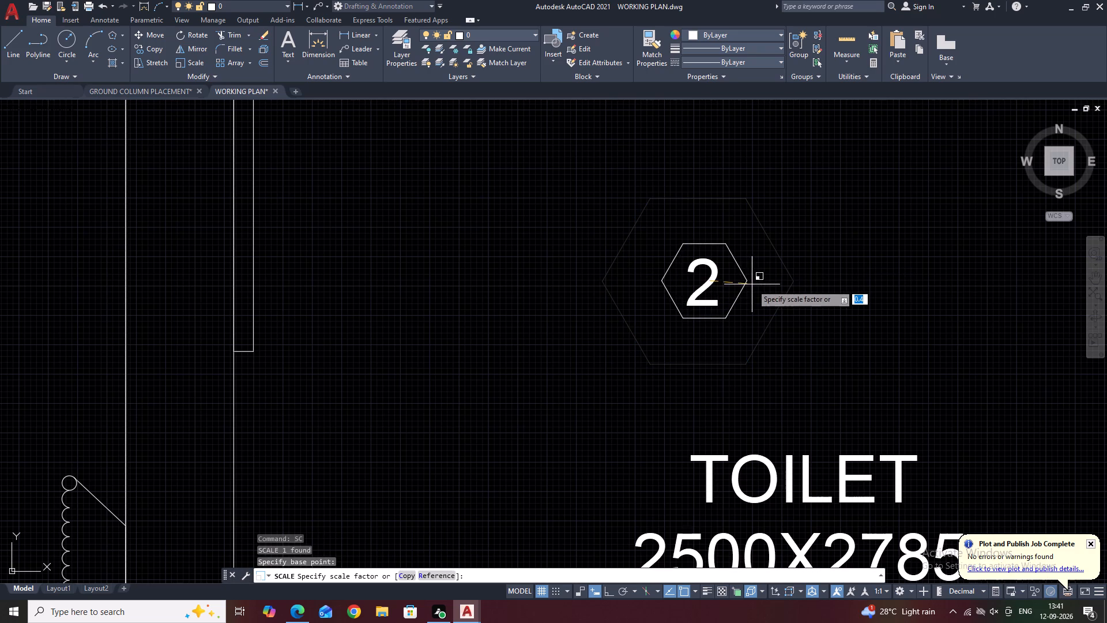
{"action": "left_click", "coordinate": [752, 284]}
Enlarge the hexagon and its 2 together about the tag's centre, above the TOILET label.
{"action": "scroll", "coordinate": [782, 235], "scroll_direction": "down", "scroll_amount": 4}
{"action": "middle_click_drag", "start_coordinate": [845, 267], "coordinate": [803, 193]}
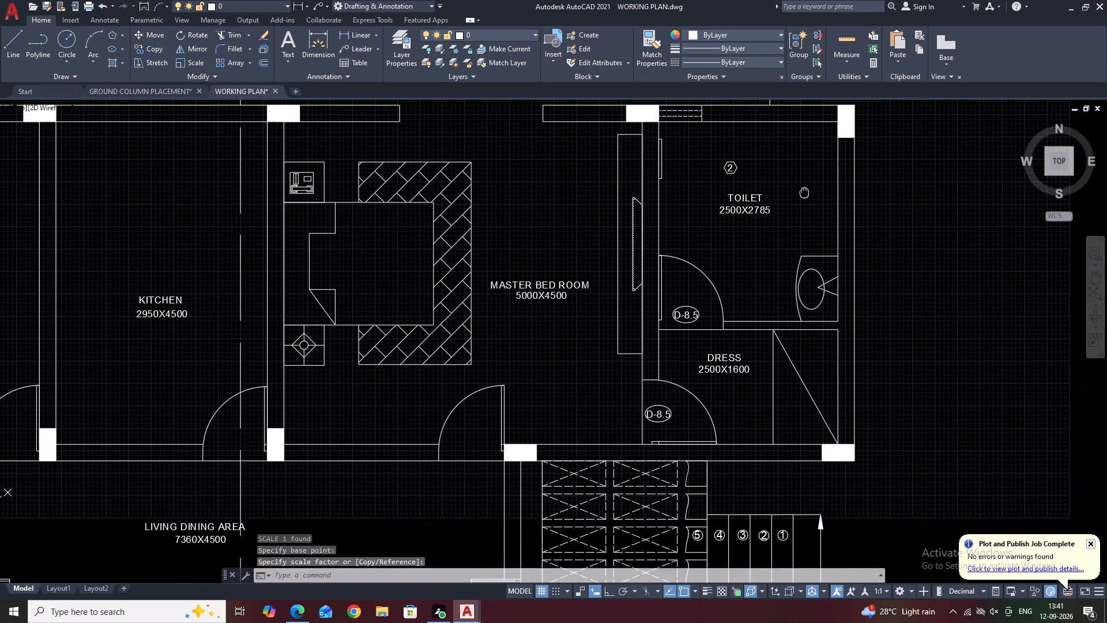
{"action": "middle_click_drag", "start_coordinate": [803, 193], "coordinate": [781, 207]}
{"action": "scroll", "coordinate": [691, 177], "scroll_direction": "up", "scroll_amount": 2}
{"action": "left_click", "coordinate": [681, 152]}
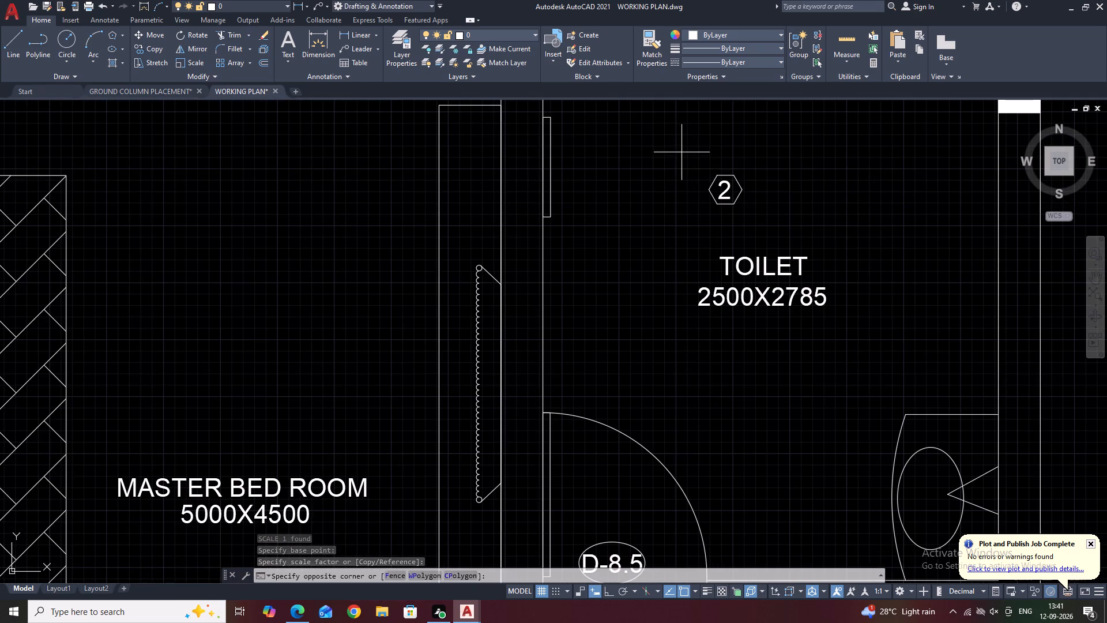
{"action": "left_click", "coordinate": [749, 234]}
{"action": "middle_click_drag", "start_coordinate": [778, 204], "coordinate": [773, 283]}
{"action": "key", "text": "s"}
{"action": "key", "text": "c"}
{"action": "key", "text": "space"}
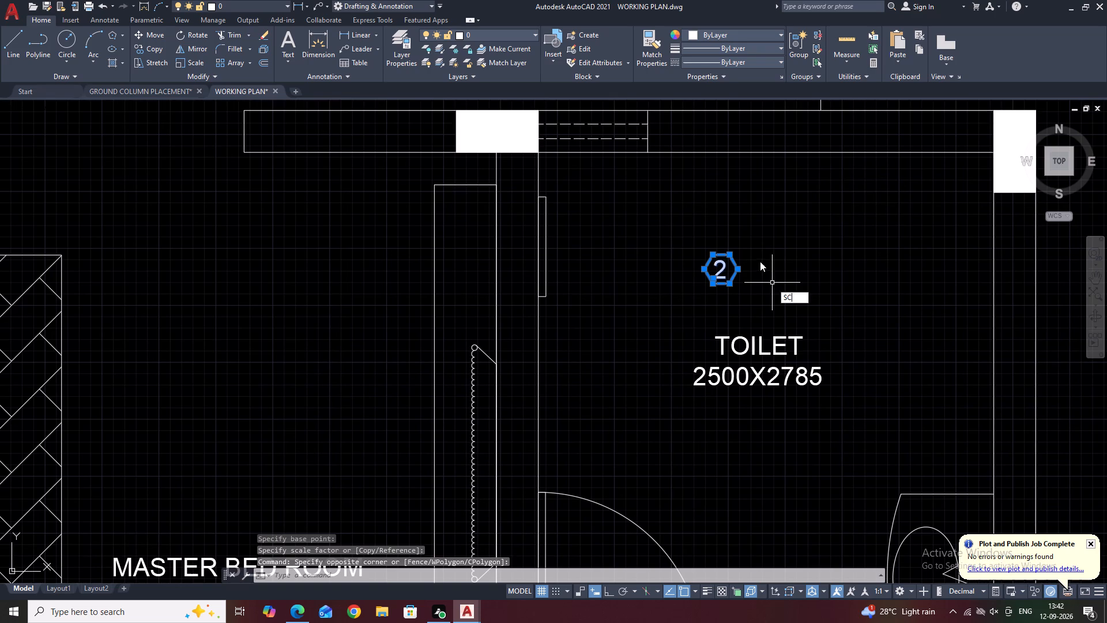
{"action": "left_click", "coordinate": [721, 271]}
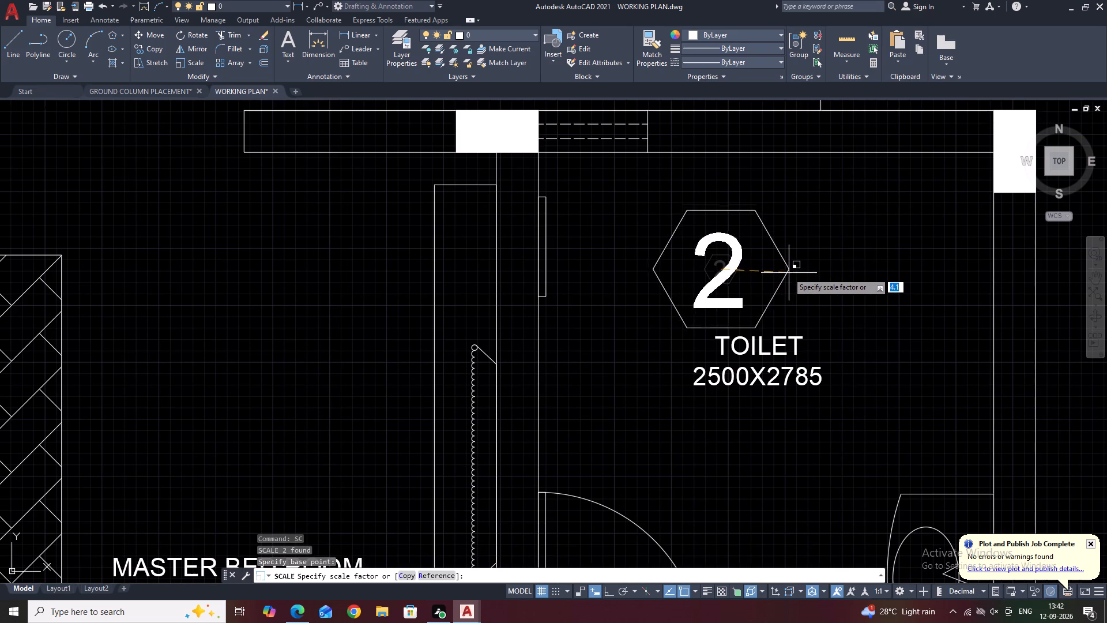
{"action": "left_click", "coordinate": [774, 266]}
Draw a small two-line triangle with sides about 130 mm long on the toilet's outer wall face, below the corner column.
{"action": "middle_click_drag", "start_coordinate": [797, 270], "coordinate": [744, 211]}
{"action": "scroll", "coordinate": [755, 251], "scroll_direction": "down", "scroll_amount": 1}
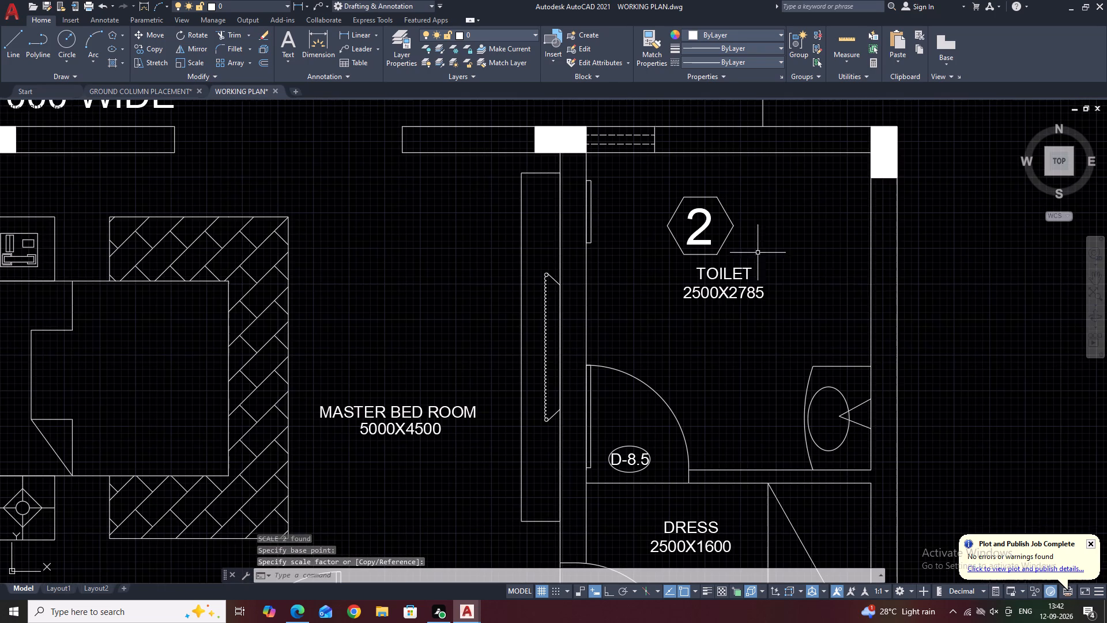
{"action": "middle_click_drag", "start_coordinate": [826, 270], "coordinate": [728, 295]}
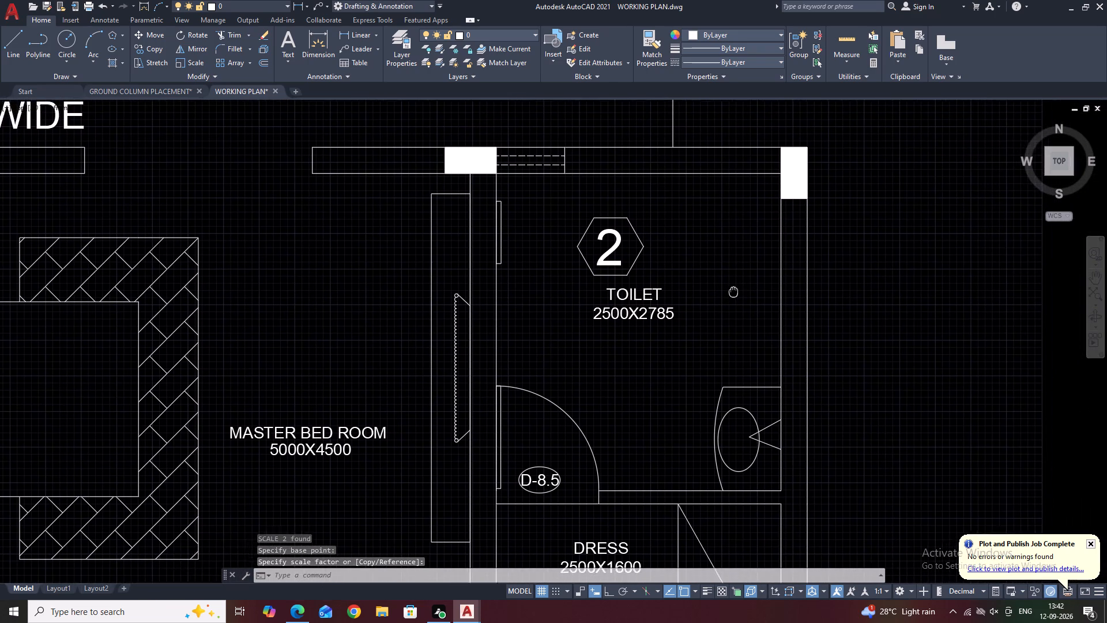
{"action": "middle_click_drag", "start_coordinate": [728, 295], "coordinate": [709, 307]}
{"action": "key", "text": "l"}
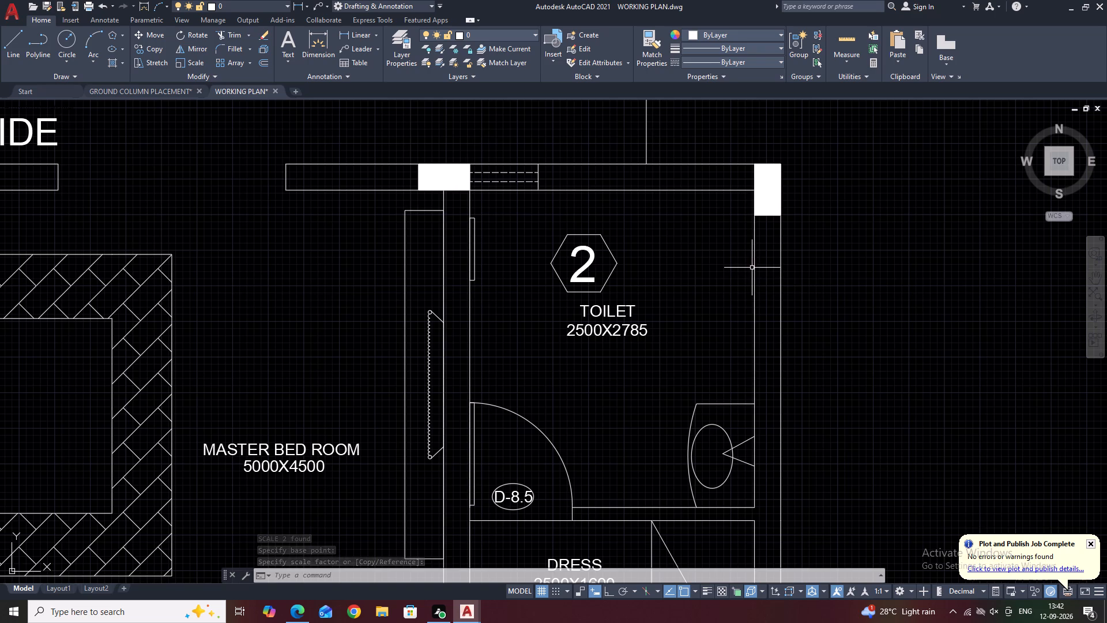
{"action": "key", "text": "space"}
{"action": "scroll", "coordinate": [739, 261], "scroll_direction": "up", "scroll_amount": 1}
{"action": "left_click", "coordinate": [760, 236]}
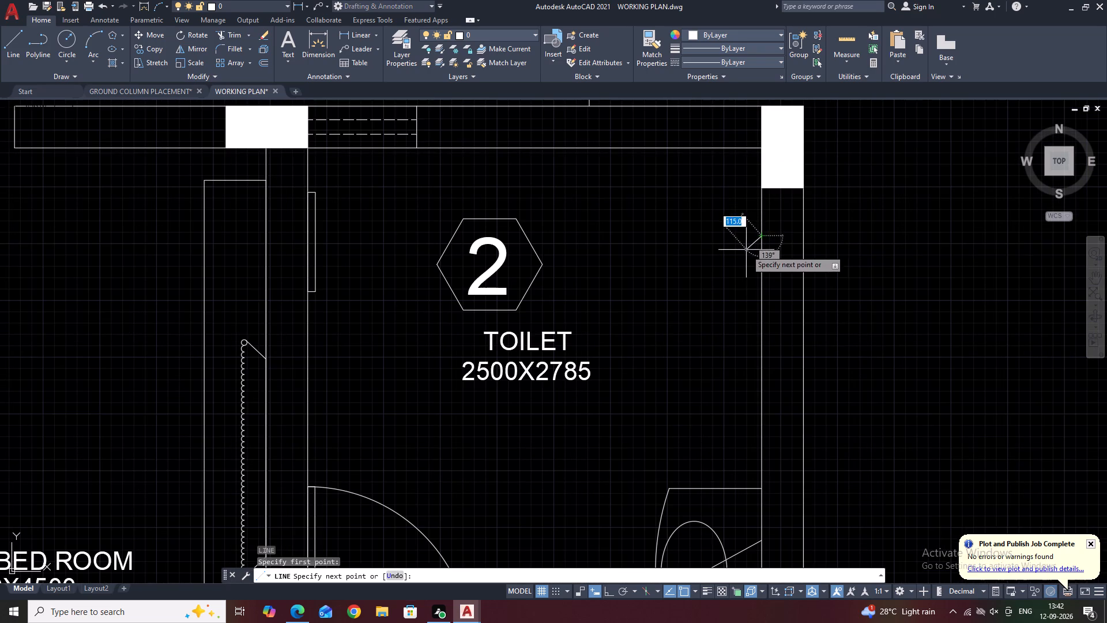
{"action": "left_click", "coordinate": [741, 249]}
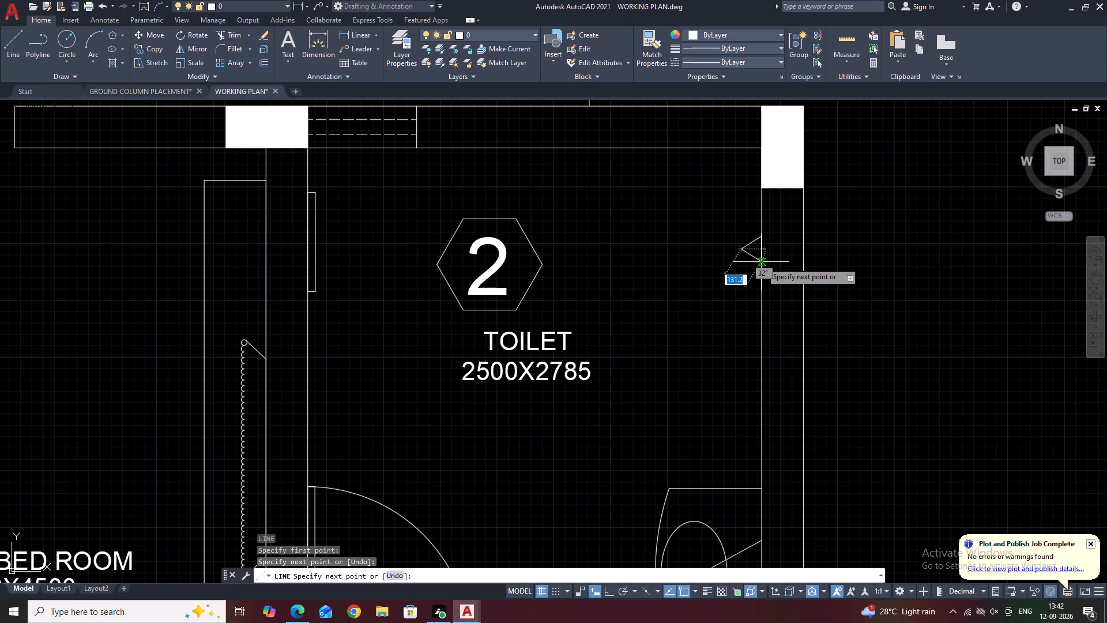
{"action": "left_click", "coordinate": [761, 262]}
{"action": "key", "text": "space"}
Examine the toilet layout around the small triangle on the outer wall.
{"action": "middle_click_drag", "start_coordinate": [700, 263], "coordinate": [694, 315]}
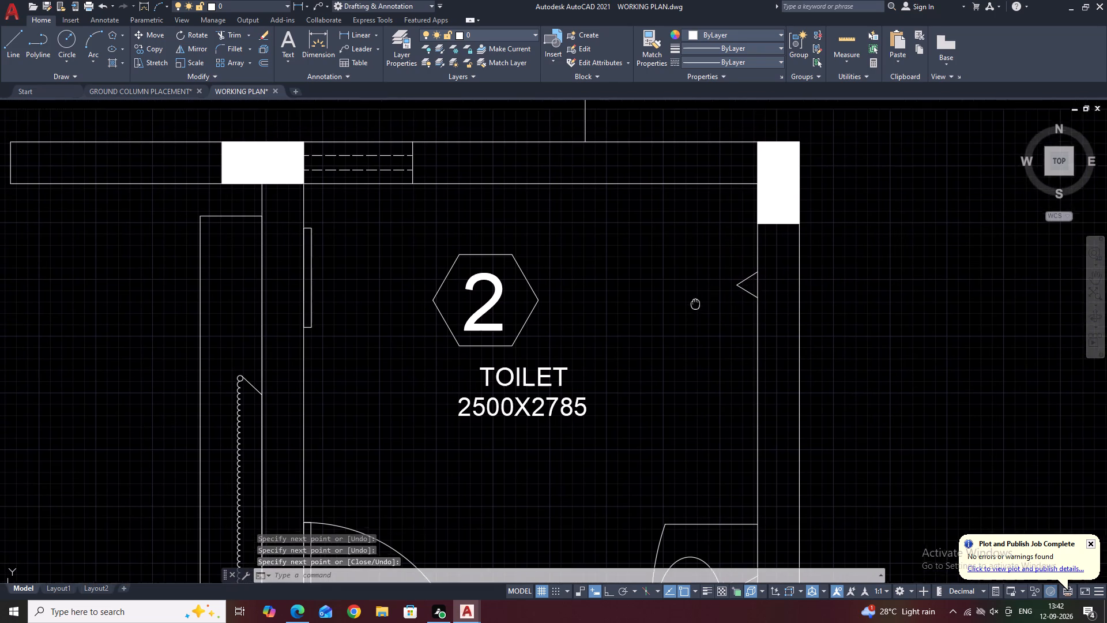
{"action": "middle_click_drag", "start_coordinate": [694, 315], "coordinate": [714, 310]}
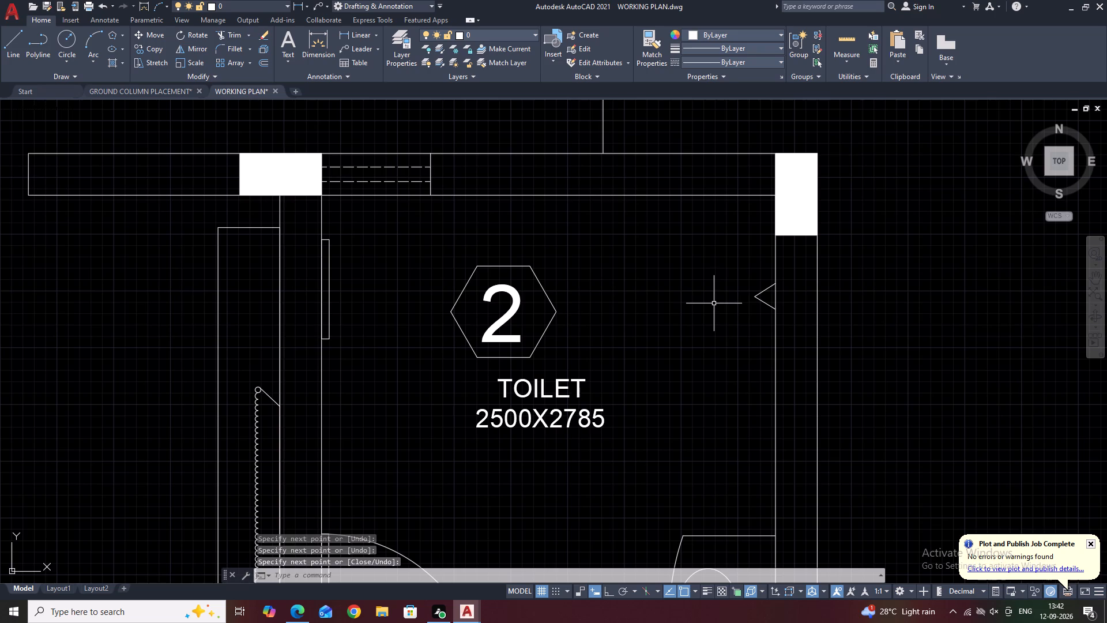
{"action": "scroll", "coordinate": [668, 302], "scroll_direction": "down", "scroll_amount": 2}
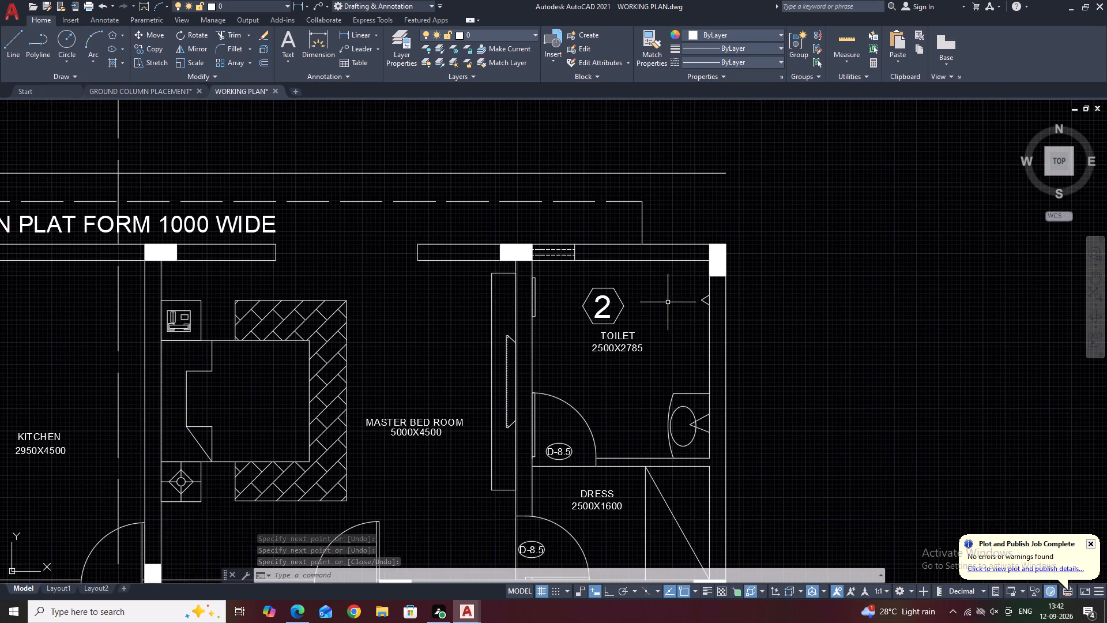
{"action": "middle_click_drag", "start_coordinate": [794, 322], "coordinate": [827, 283]}
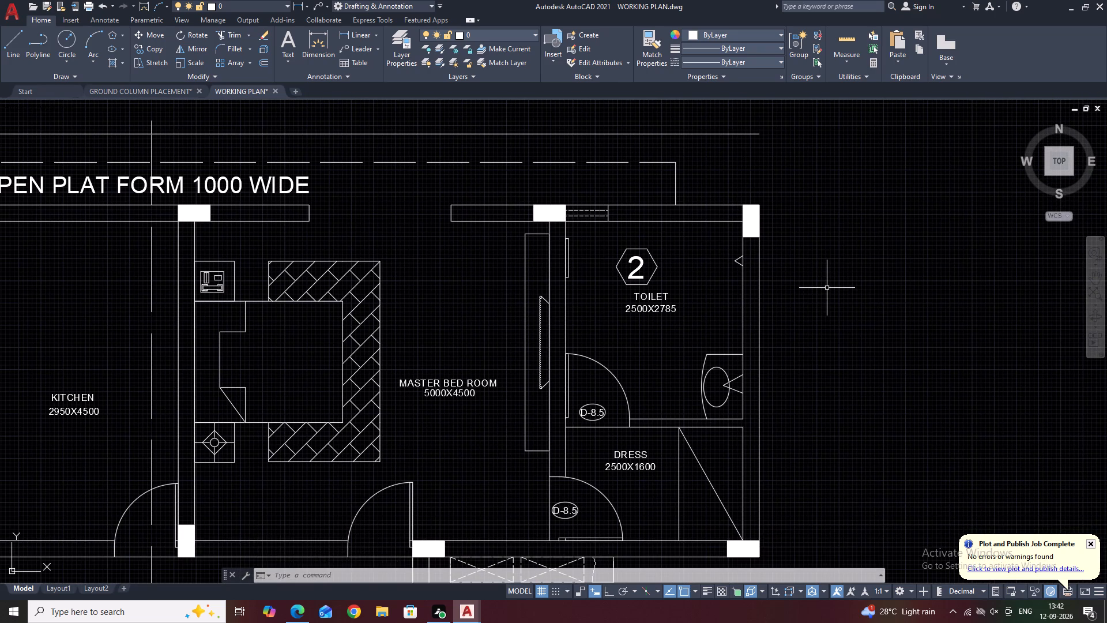
{"action": "middle_click_drag", "start_coordinate": [934, 358], "coordinate": [890, 361]}
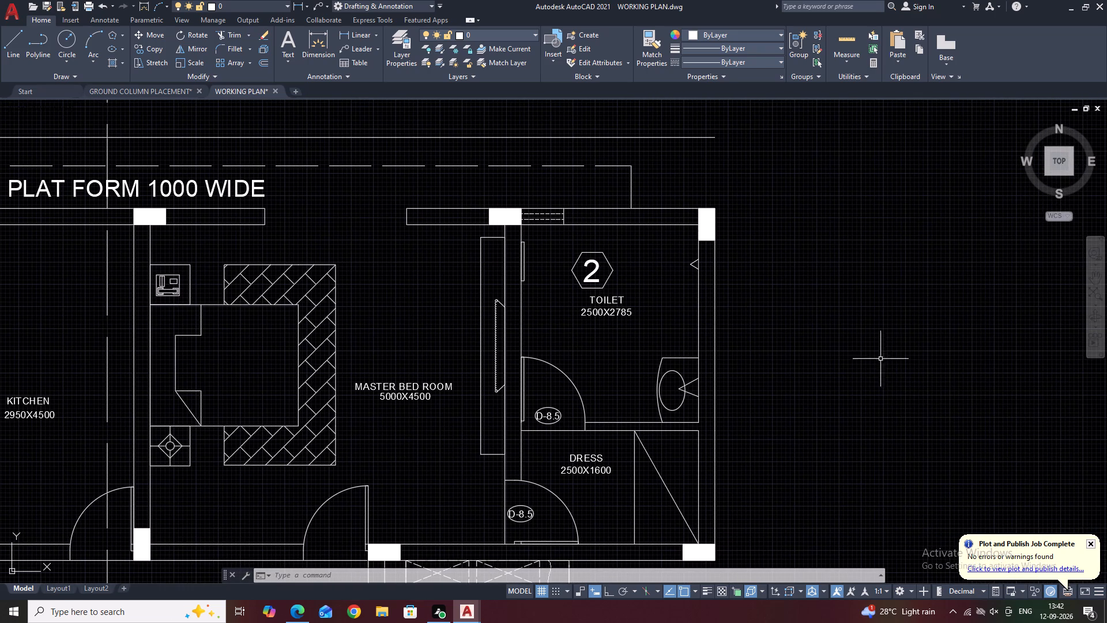
{"action": "scroll", "coordinate": [689, 268], "scroll_direction": "up", "scroll_amount": 5}
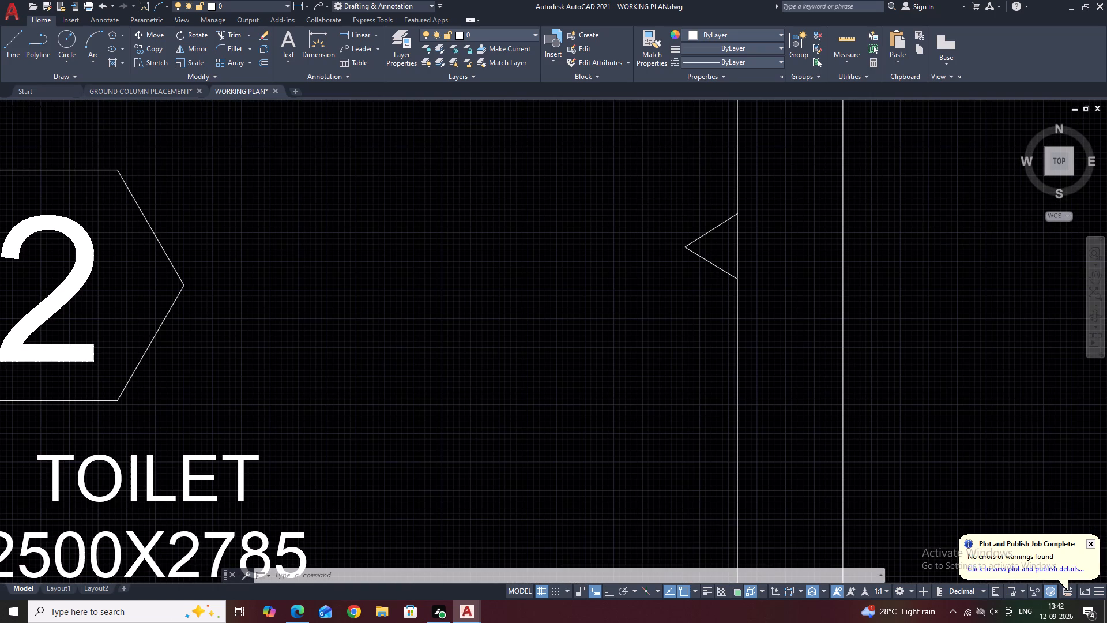
{"action": "middle_click_drag", "start_coordinate": [783, 303], "coordinate": [803, 284]}
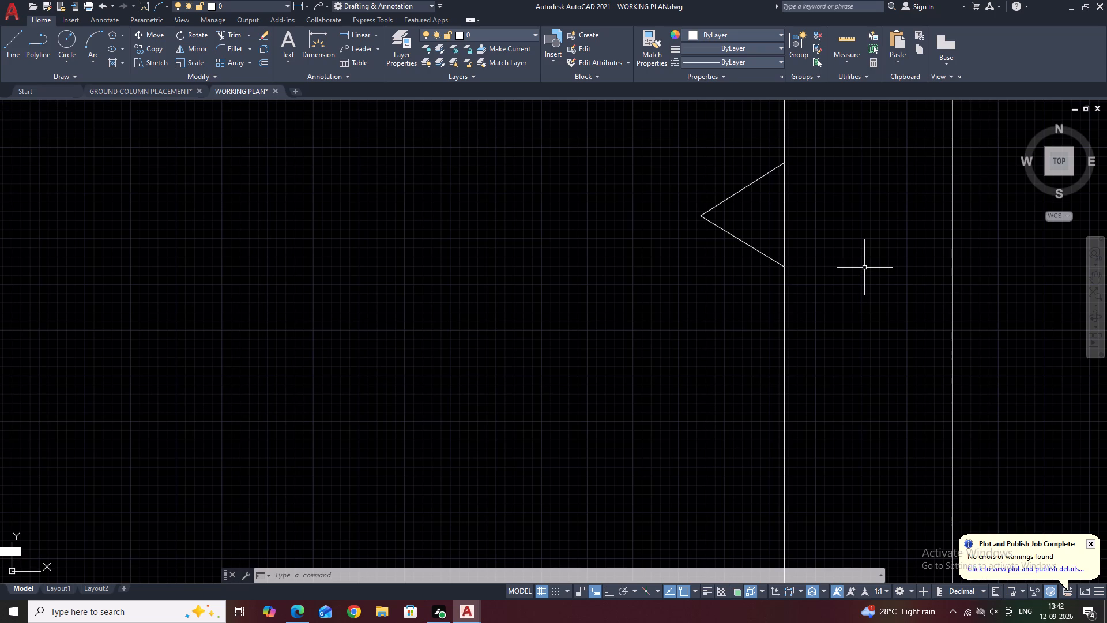
{"action": "middle_click_drag", "start_coordinate": [878, 229], "coordinate": [886, 292]}
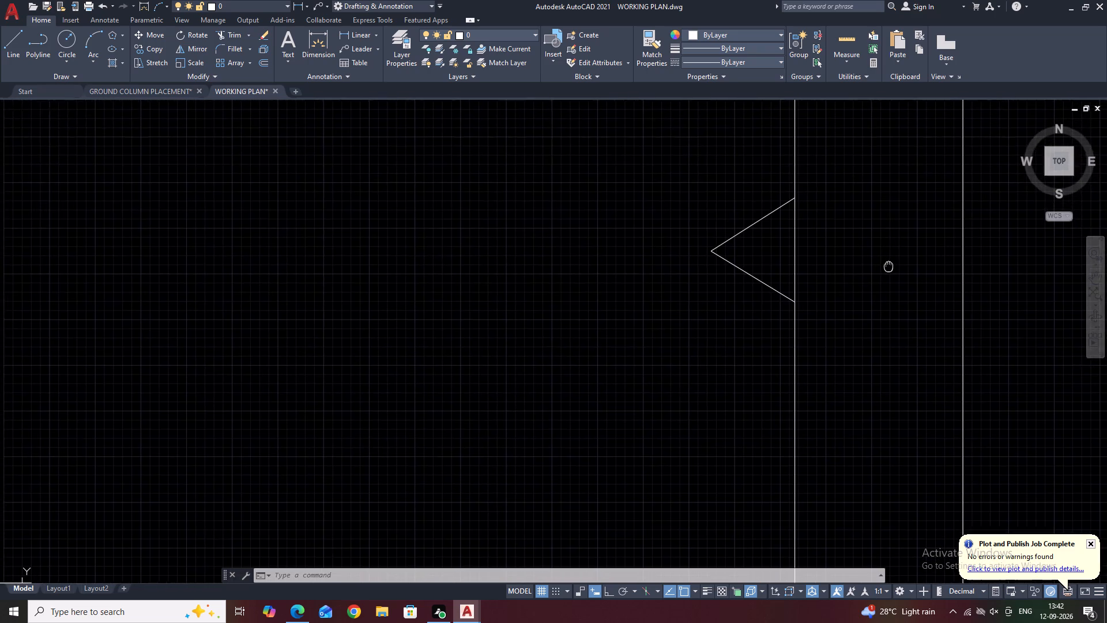
{"action": "middle_click_drag", "start_coordinate": [886, 292], "coordinate": [868, 322]}
Draw a small rectangle about 180 mm long from the corner column's lower inner corner into the toilet, using orthogonal lines.
{"action": "scroll", "coordinate": [864, 322], "scroll_direction": "down", "scroll_amount": 4}
{"action": "scroll", "coordinate": [835, 268], "scroll_direction": "up", "scroll_amount": 3}
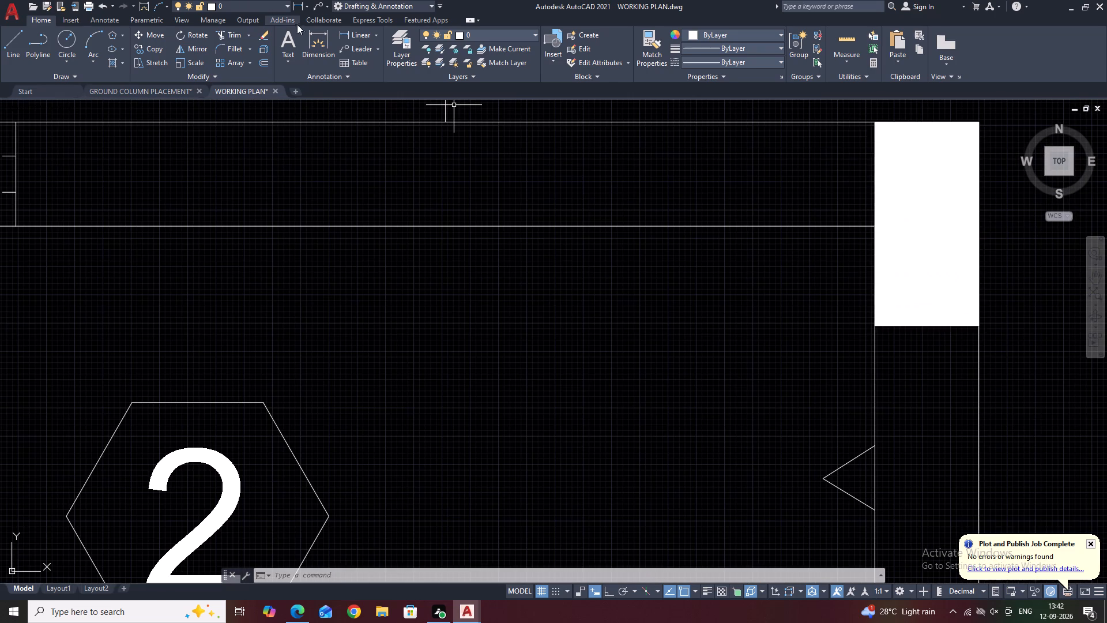
{"action": "left_click", "coordinate": [0, 33]}
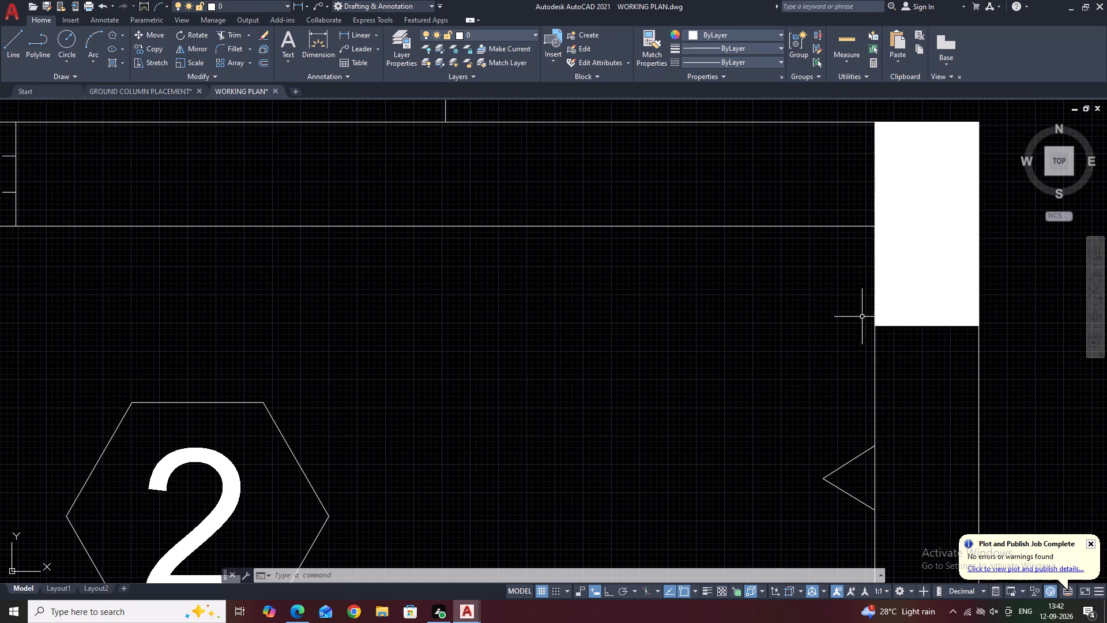
{"action": "left_click", "coordinate": [11, 46]}
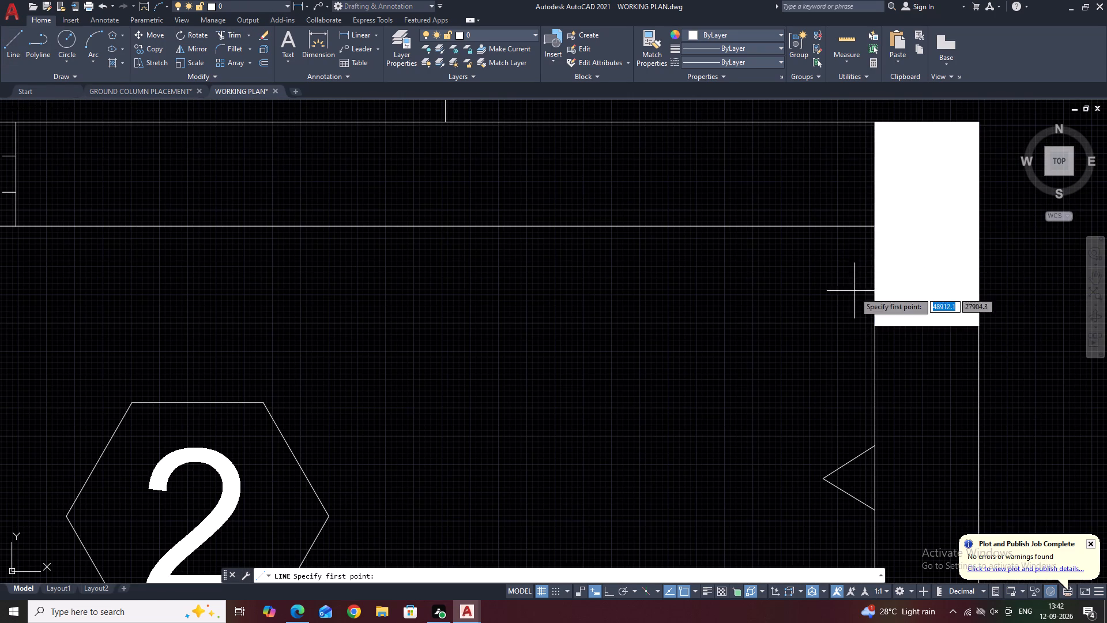
{"action": "left_click", "coordinate": [879, 326]}
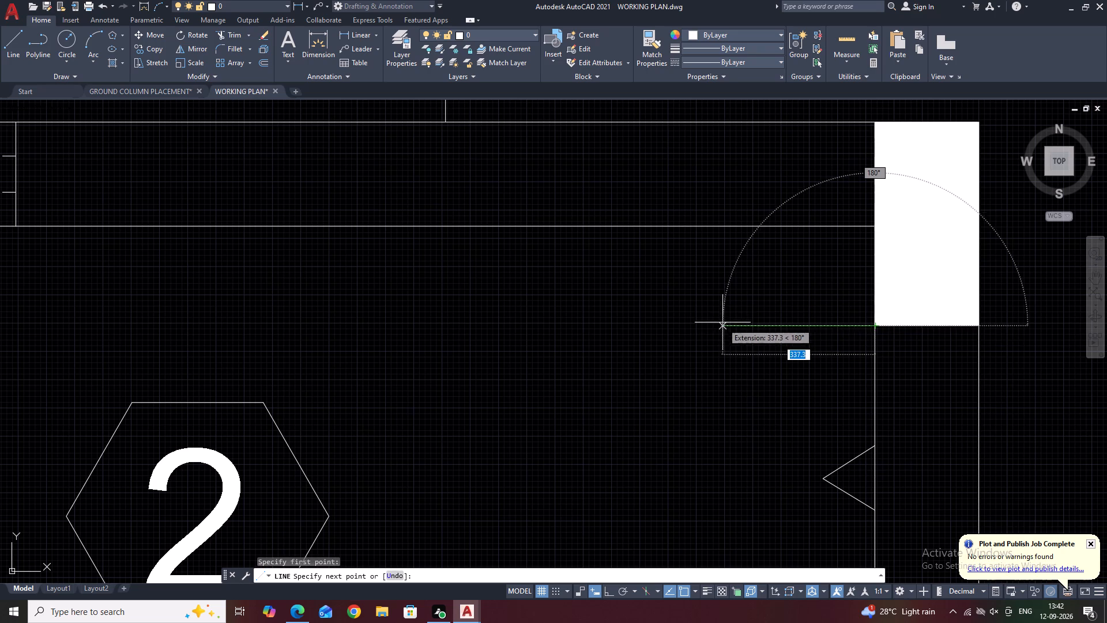
{"action": "key", "text": "F8"}
{"action": "left_click", "coordinate": [720, 320]}
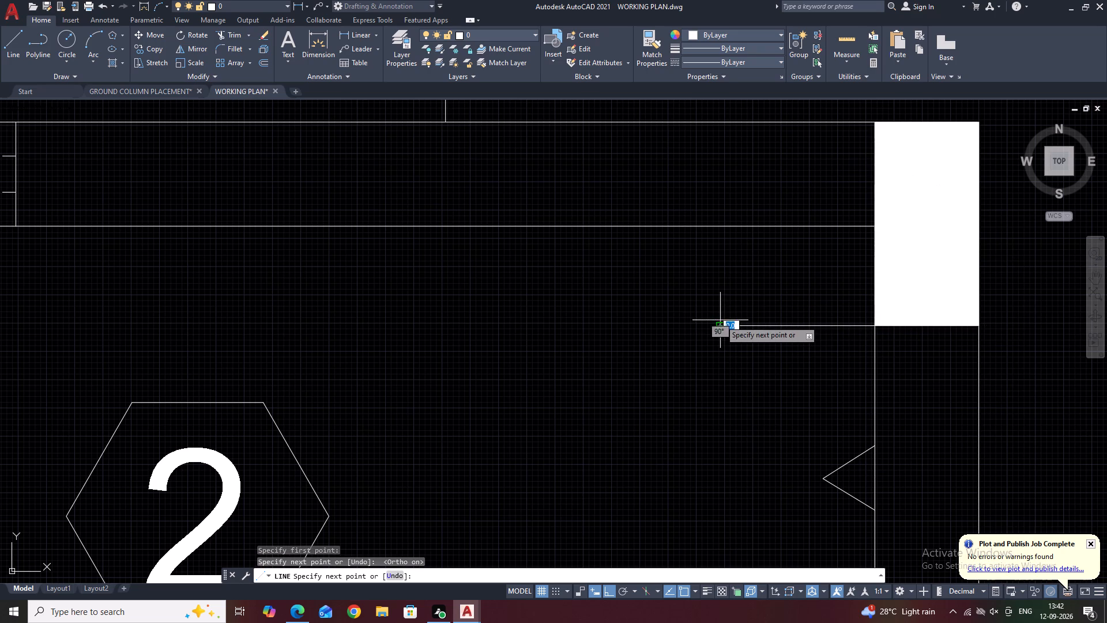
{"action": "scroll", "coordinate": [733, 275], "scroll_direction": "down", "scroll_amount": 3}
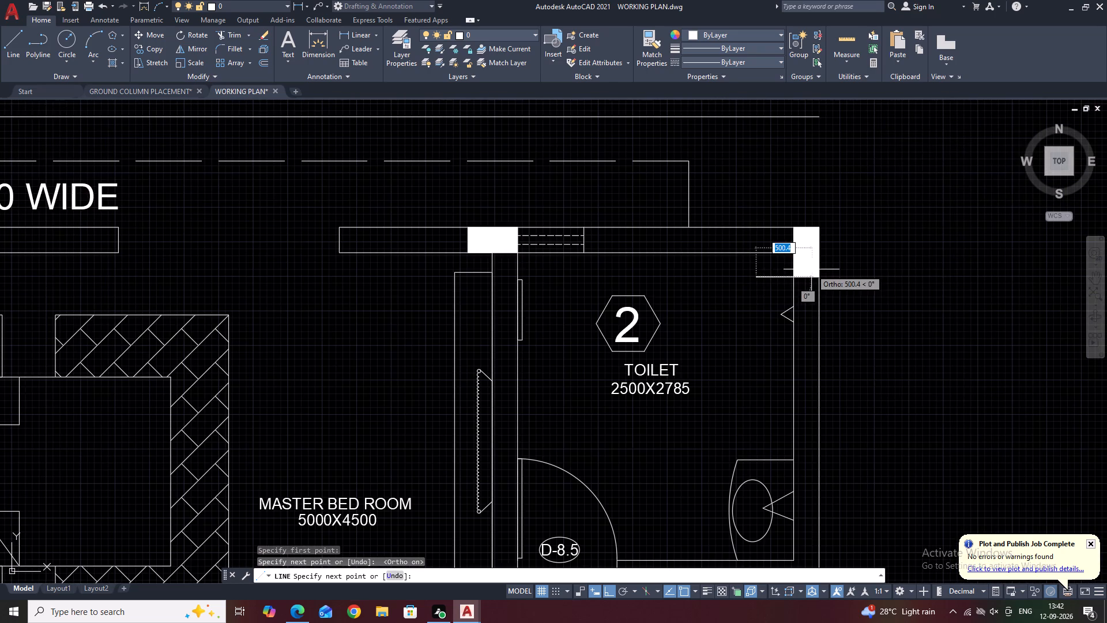
{"action": "key", "text": "ctrl+z"}
{"action": "scroll", "coordinate": [788, 272], "scroll_direction": "up", "scroll_amount": 1}
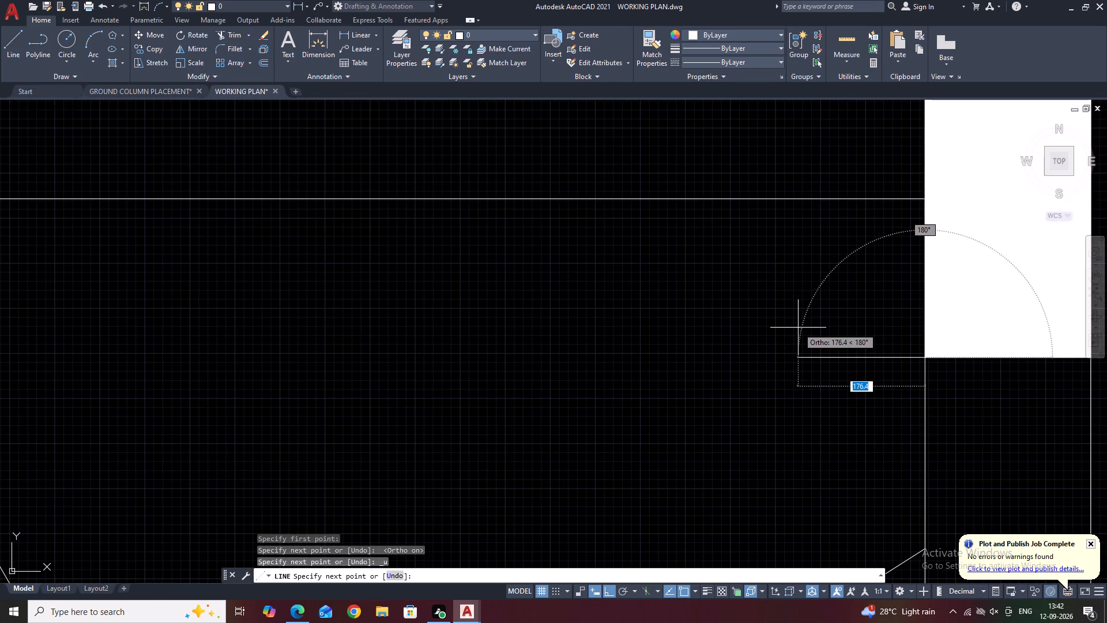
{"action": "left_click", "coordinate": [794, 335]}
{"action": "left_click", "coordinate": [792, 280]}
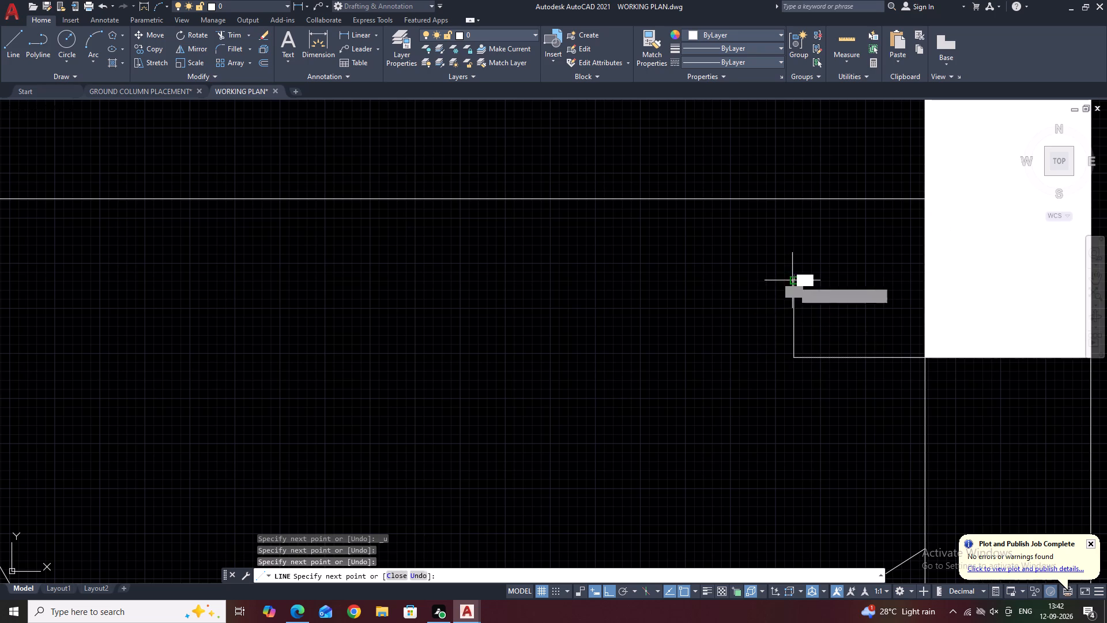
{"action": "left_click", "coordinate": [924, 282]}
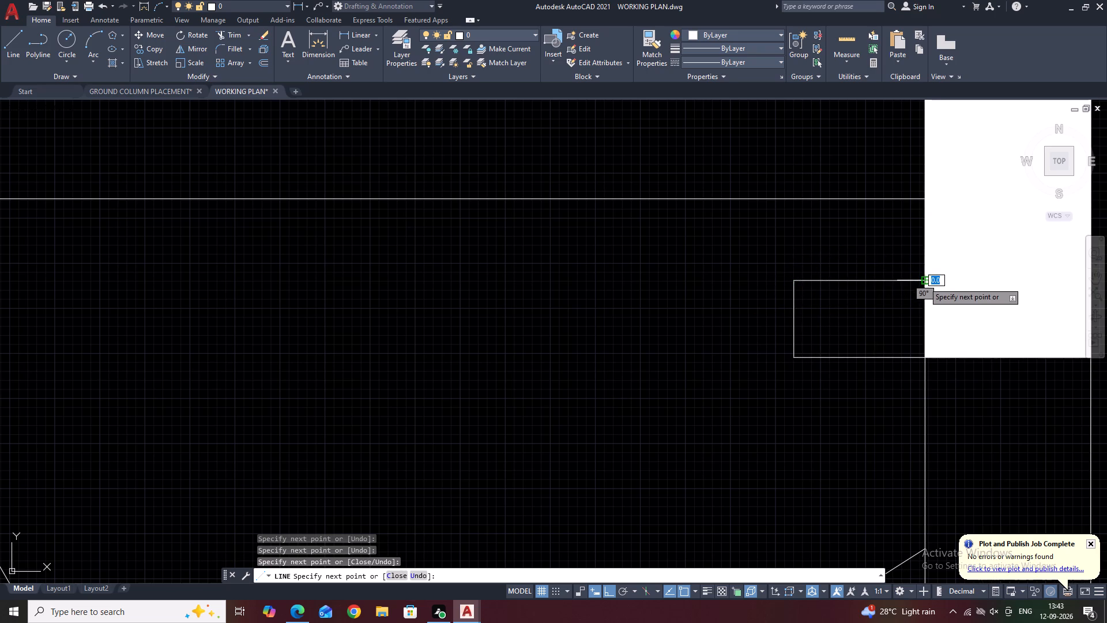
{"action": "key", "text": "Escape"}
Draw a slanted line about 107 mm long at 163° from the small triangle's lower wall corner into the toilet, with ortho off.
{"action": "scroll", "coordinate": [816, 222], "scroll_direction": "down", "scroll_amount": 3}
{"action": "middle_click_drag", "start_coordinate": [845, 374], "coordinate": [849, 363]}
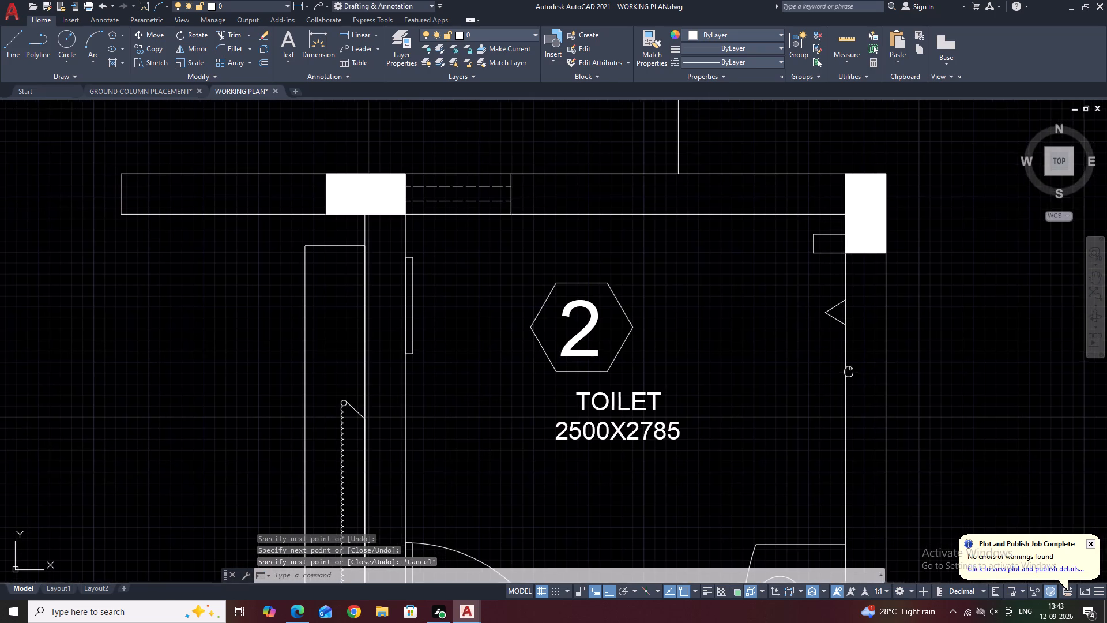
{"action": "middle_click_drag", "start_coordinate": [849, 363], "coordinate": [856, 302]}
{"action": "middle_click_drag", "start_coordinate": [856, 276], "coordinate": [863, 345]}
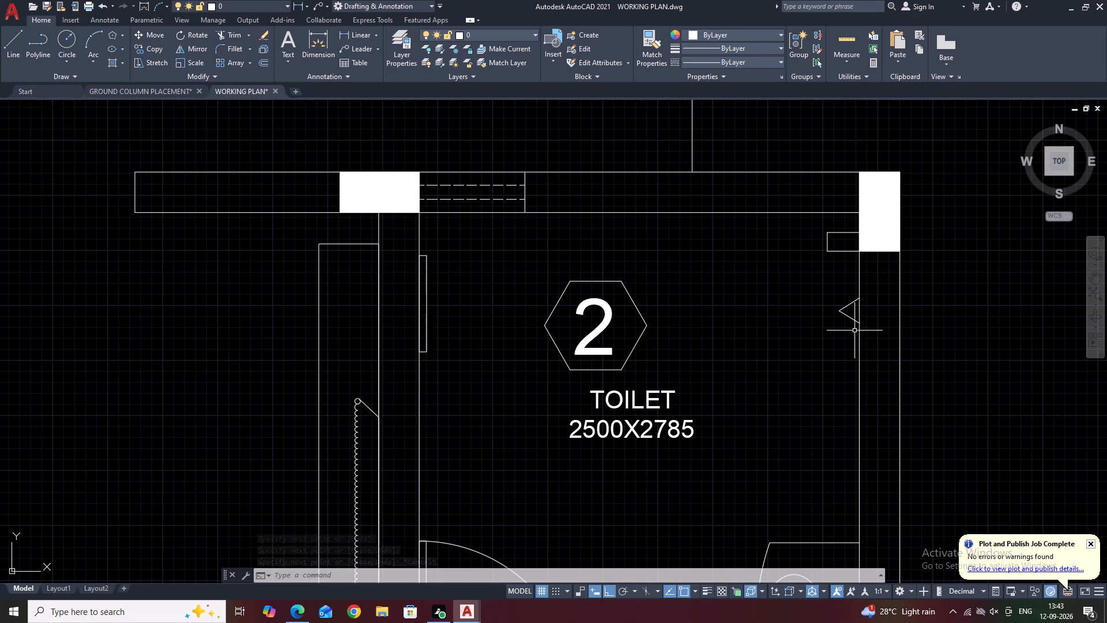
{"action": "key", "text": "l"}
{"action": "key", "text": "space"}
{"action": "scroll", "coordinate": [860, 325], "scroll_direction": "up", "scroll_amount": 2}
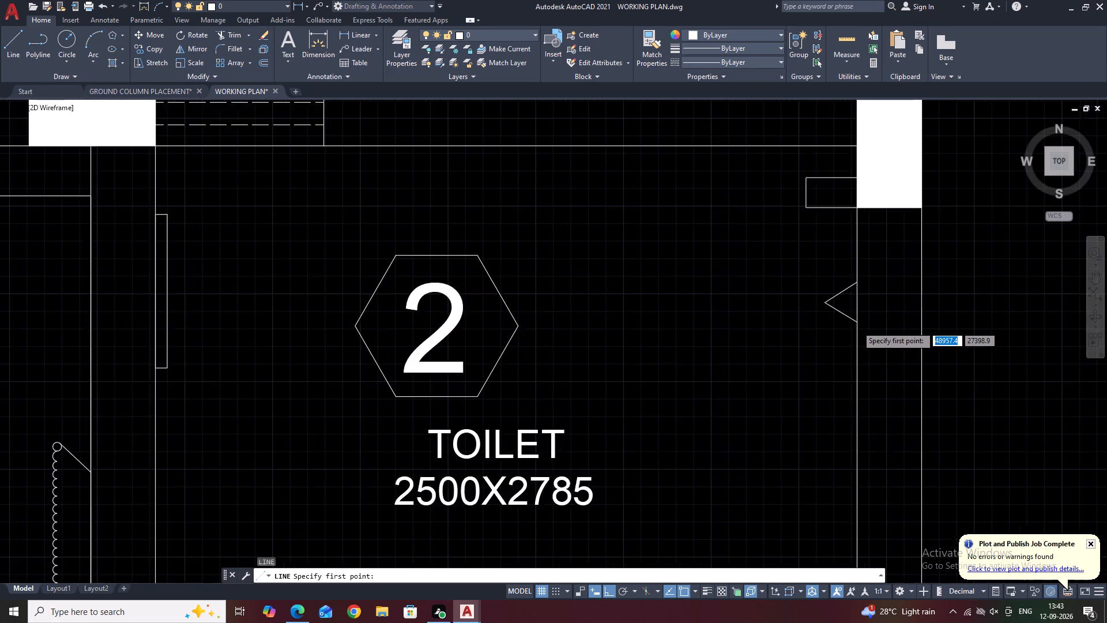
{"action": "left_click", "coordinate": [852, 321]}
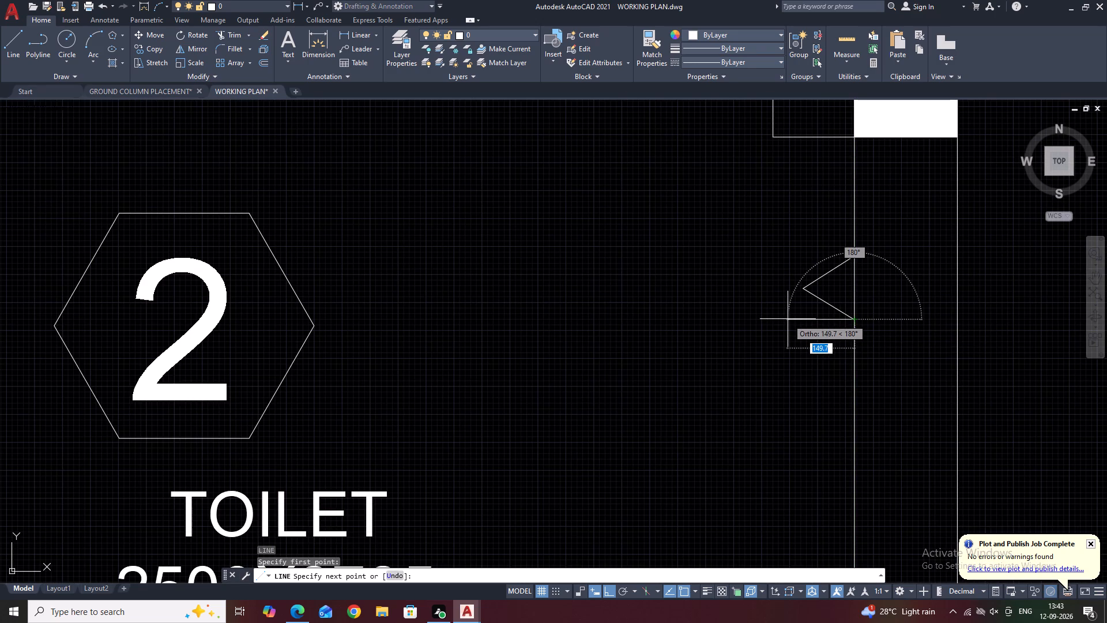
{"action": "left_click", "coordinate": [788, 319]}
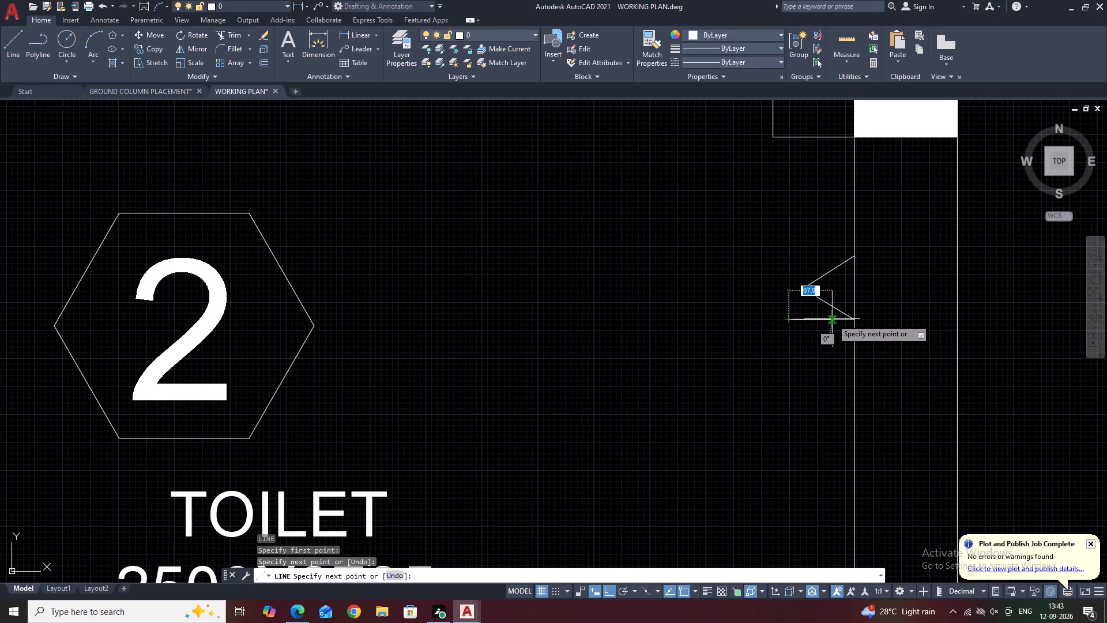
{"action": "key", "text": "ctrl+z"}
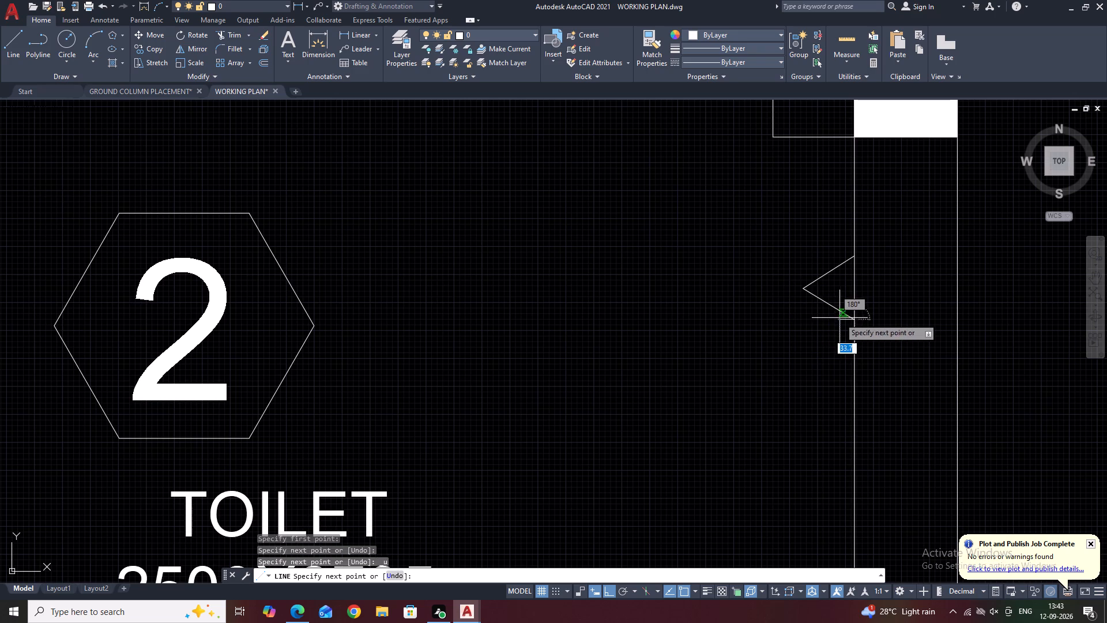
{"action": "scroll", "coordinate": [820, 308], "scroll_direction": "up", "scroll_amount": 2}
{"action": "key", "text": "F8"}
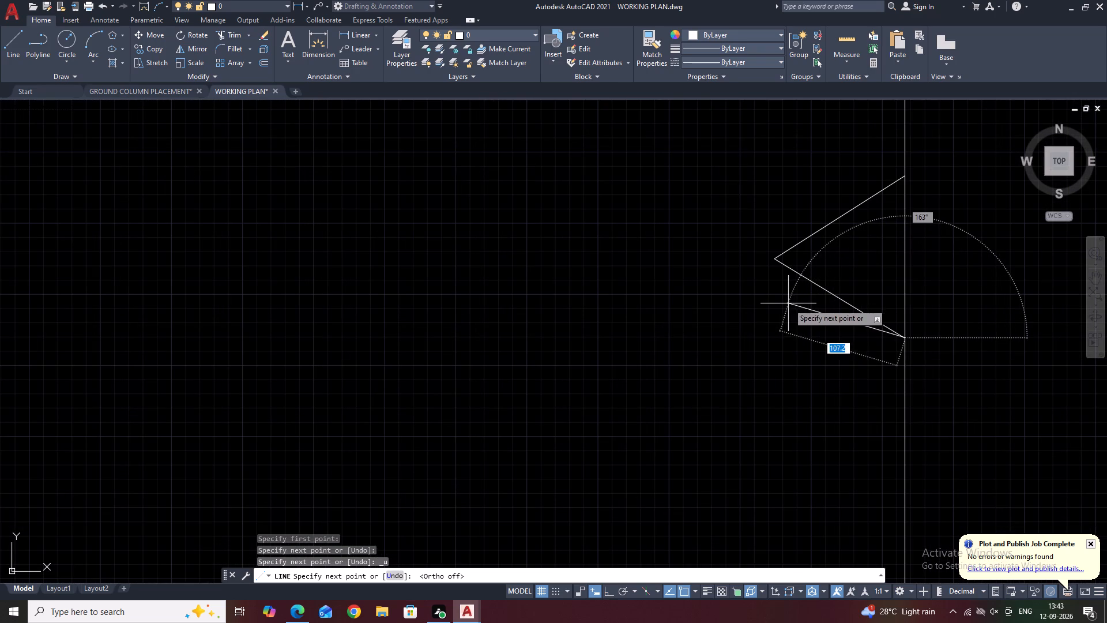
{"action": "left_click", "coordinate": [788, 303]}
{"action": "key", "text": "space"}
Mirror the slanted line about a horizontal axis through its endpoint on the wall, keeping the original.
{"action": "left_click", "coordinate": [854, 326]}
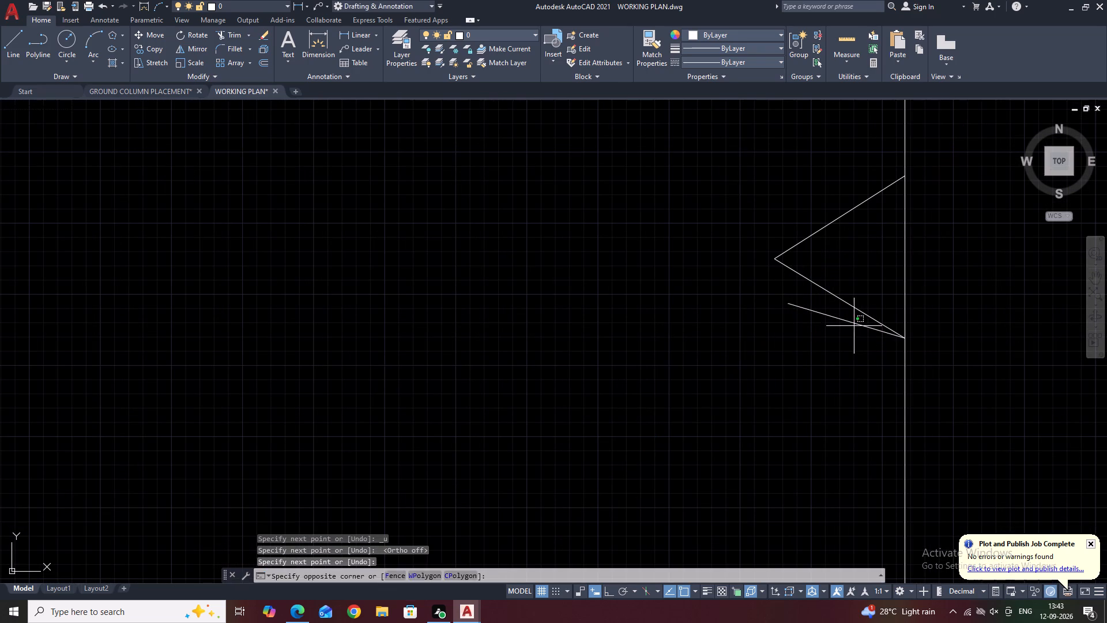
{"action": "left_click", "coordinate": [841, 317]}
{"action": "type", "text": "MI"}
{"action": "key", "text": "space"}
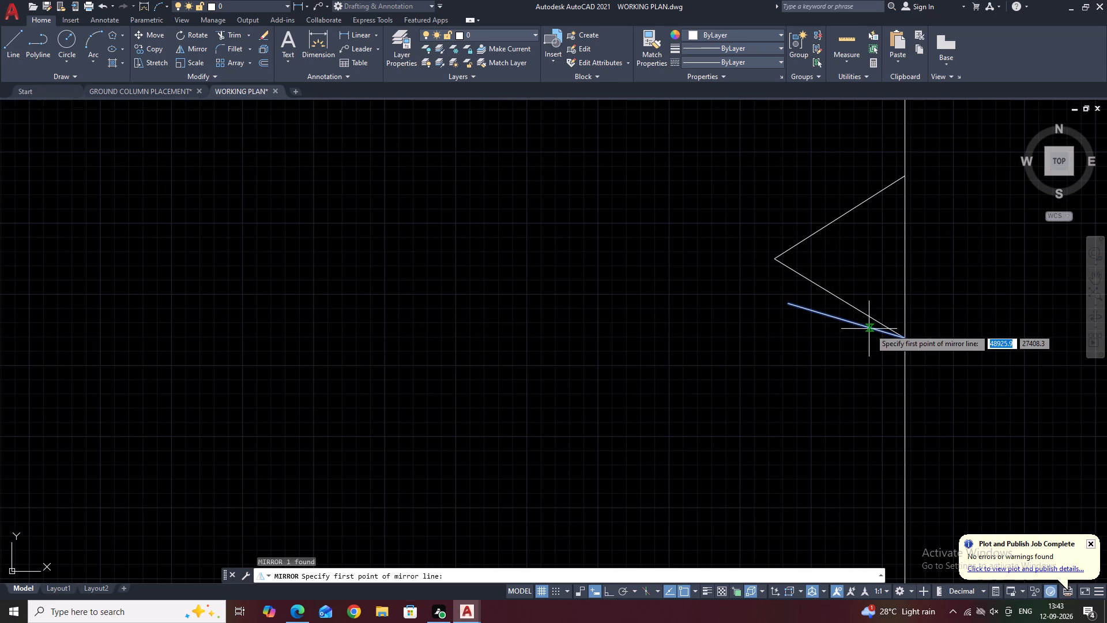
{"action": "left_click", "coordinate": [902, 340]}
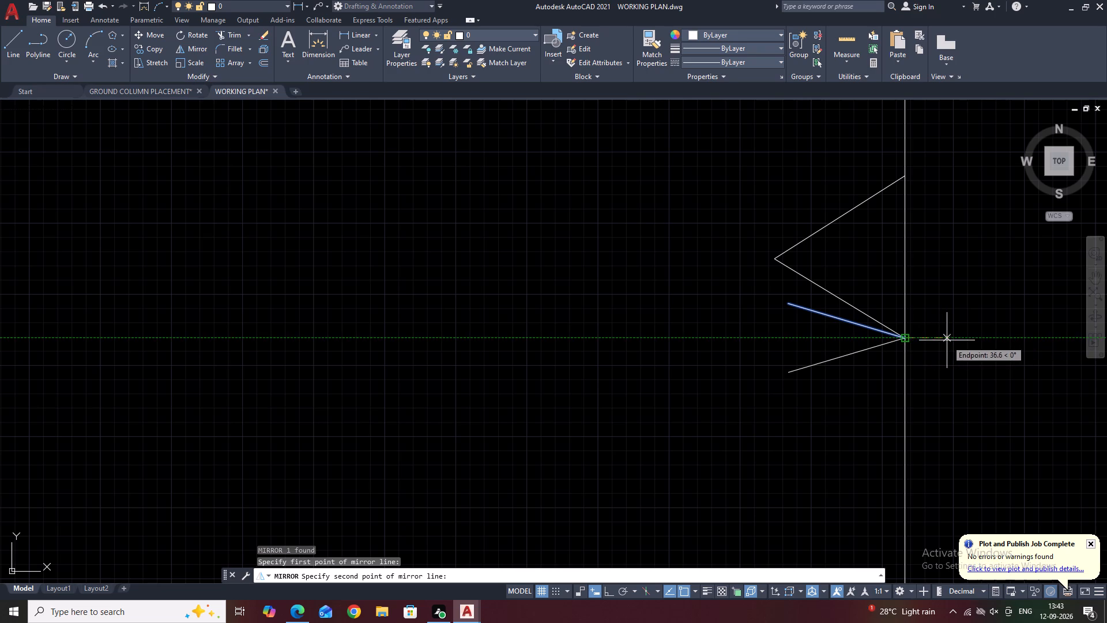
{"action": "left_click", "coordinate": [947, 341]}
{"action": "left_click_drag", "start_coordinate": [974, 386], "coordinate": [947, 341]}
{"action": "middle_click_drag", "start_coordinate": [916, 326], "coordinate": [852, 286]}
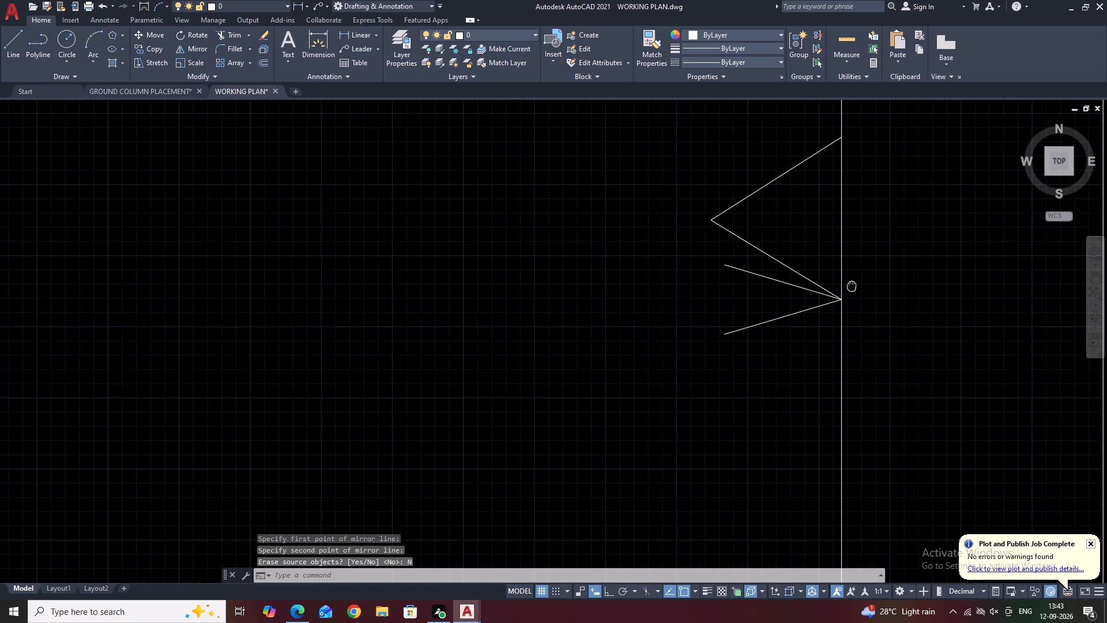
{"action": "middle_click_drag", "start_coordinate": [852, 286], "coordinate": [854, 290]}
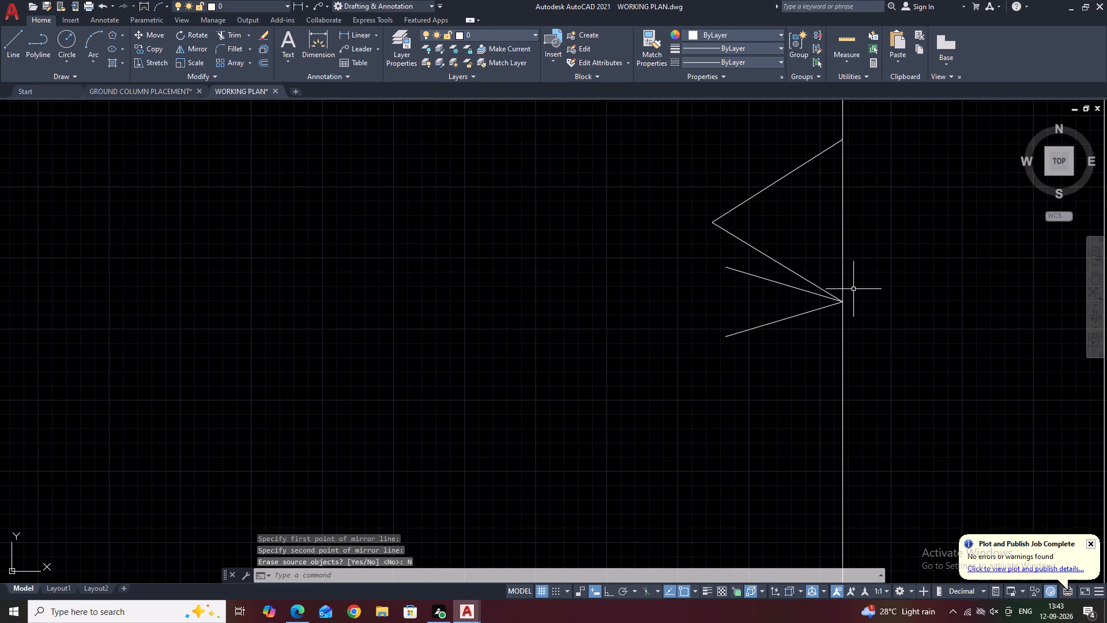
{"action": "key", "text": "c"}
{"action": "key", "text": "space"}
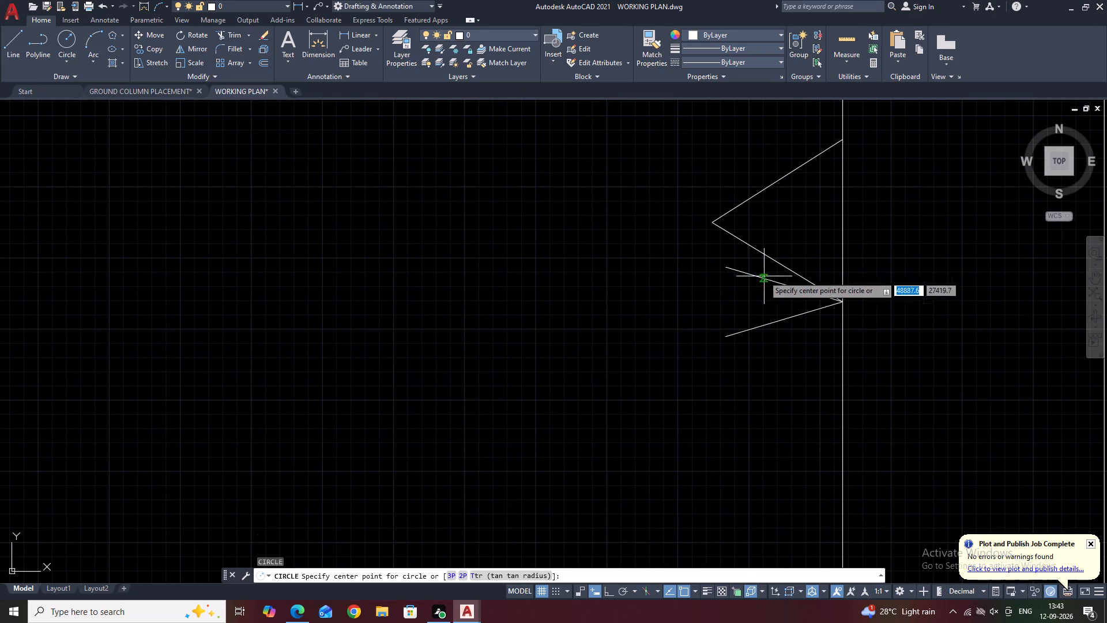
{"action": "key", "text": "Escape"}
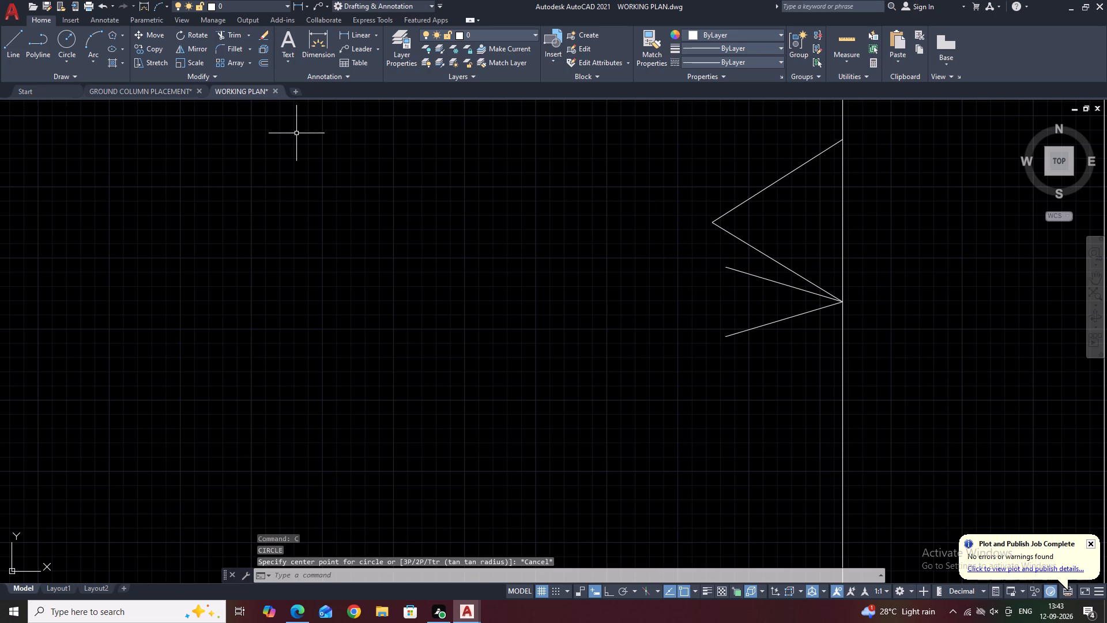
Draw a three-point arc joining the free ends of the two slanted lines, bulging away from the wall.
{"action": "key", "text": "a"}
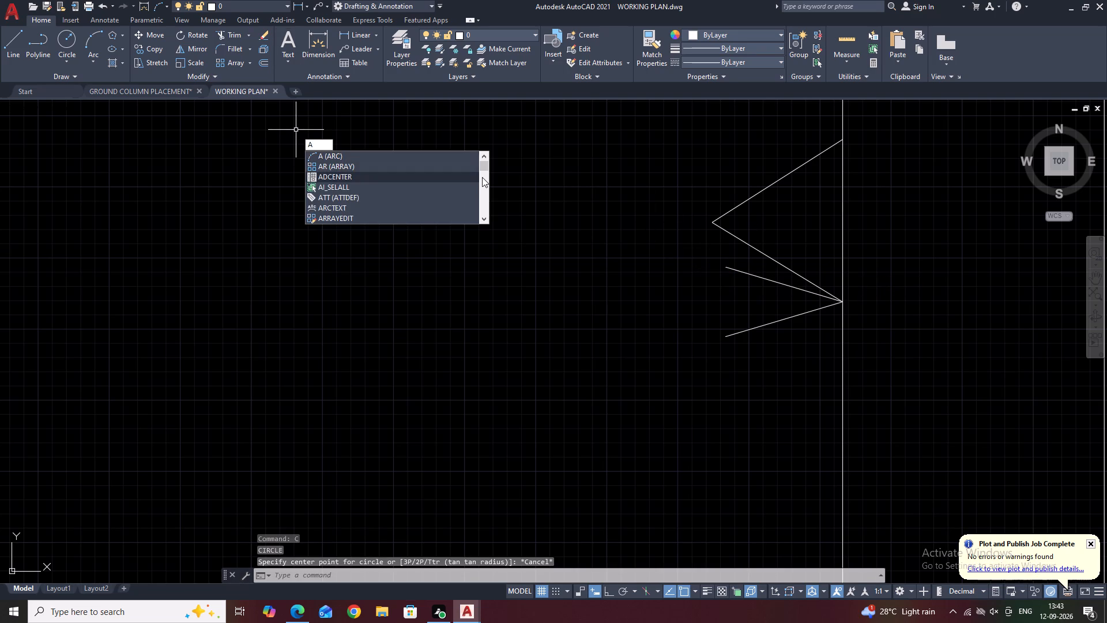
{"action": "key", "text": "space"}
{"action": "left_click", "coordinate": [726, 265]}
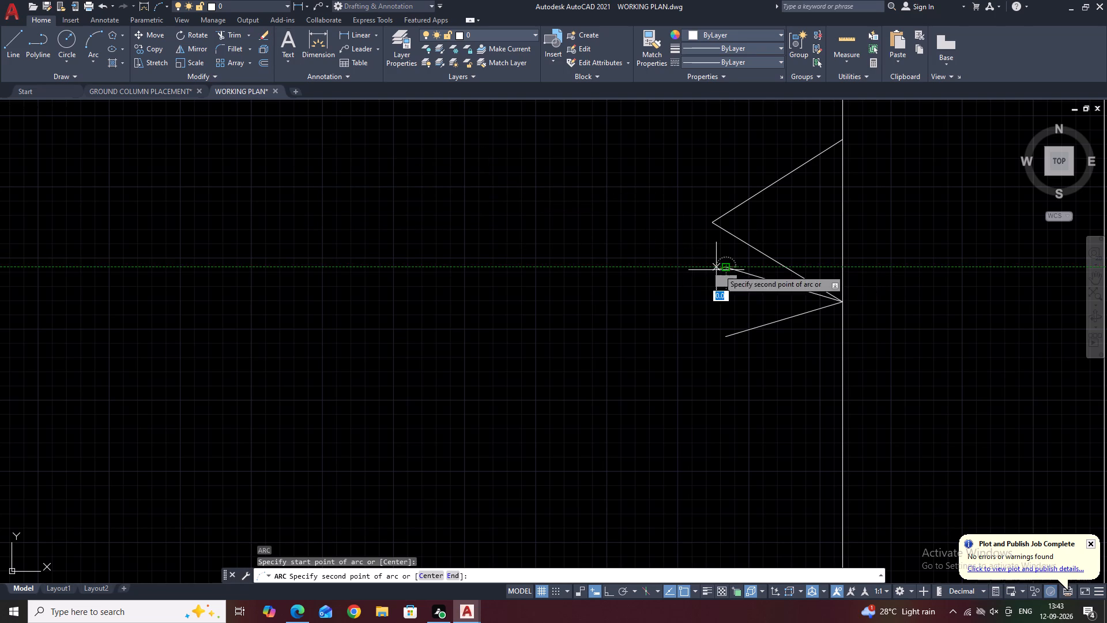
{"action": "left_click", "coordinate": [709, 295]}
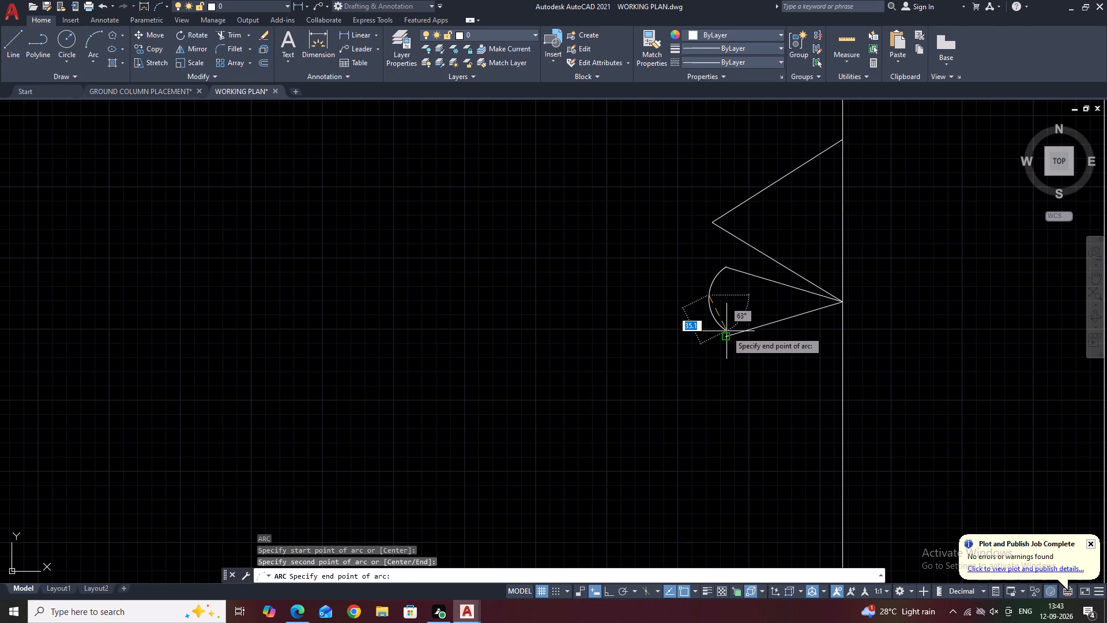
{"action": "left_click", "coordinate": [728, 339]}
Stretch the arc's midpoint horizontally away from the wall to form a rounded bulb on the fixture.
{"action": "middle_click_drag", "start_coordinate": [782, 320], "coordinate": [796, 227]}
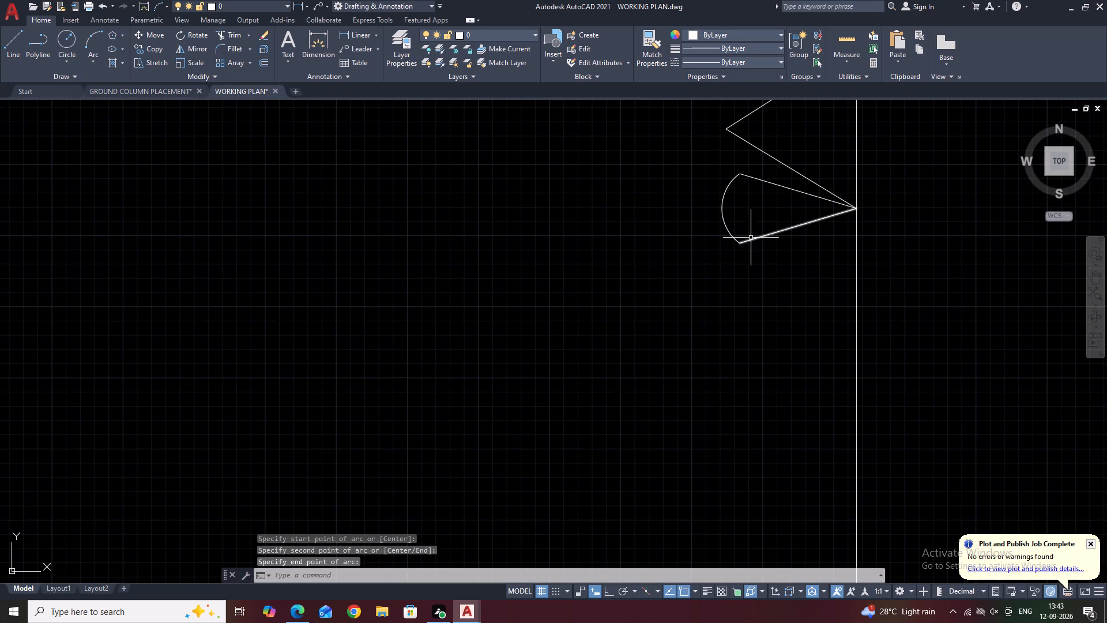
{"action": "left_click", "coordinate": [740, 200]}
{"action": "left_click", "coordinate": [687, 217]}
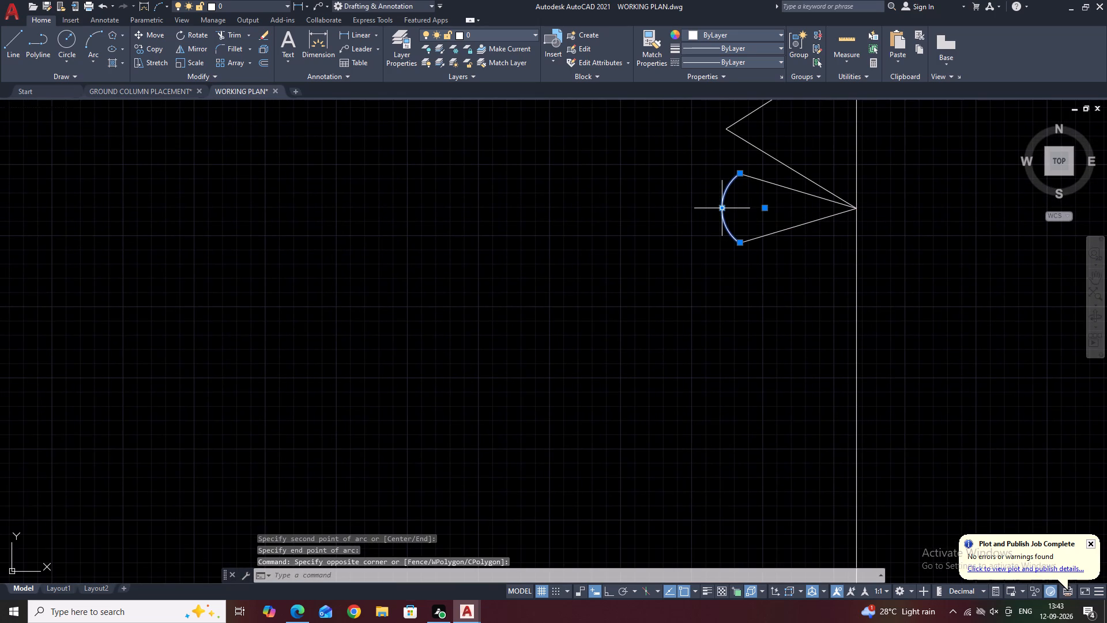
{"action": "left_click", "coordinate": [722, 207]}
{"action": "left_click", "coordinate": [673, 208]}
{"action": "scroll", "coordinate": [868, 203], "scroll_direction": "down", "scroll_amount": 4}
{"action": "key", "text": "Escape"}
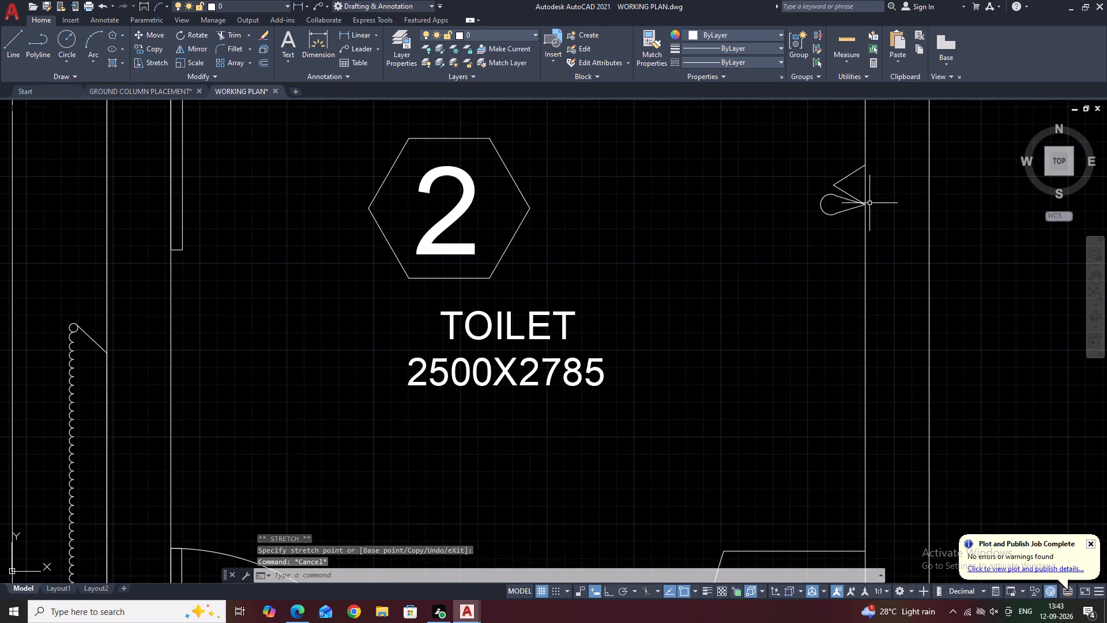
Scale the small two-line triangle down to about two thirds, using its lower corner on the wall as base point.
{"action": "middle_click_drag", "start_coordinate": [908, 193], "coordinate": [876, 224]}
{"action": "scroll", "coordinate": [807, 224], "scroll_direction": "up", "scroll_amount": 2}
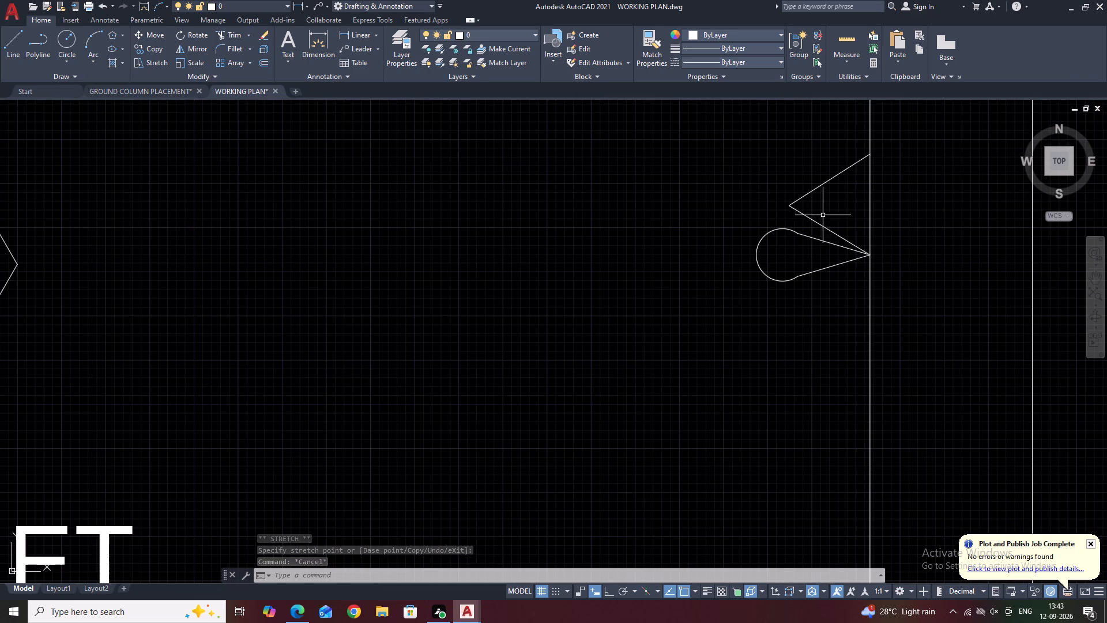
{"action": "left_click", "coordinate": [815, 225]}
{"action": "left_click", "coordinate": [796, 185]}
{"action": "middle_click_drag", "start_coordinate": [805, 185], "coordinate": [788, 256]}
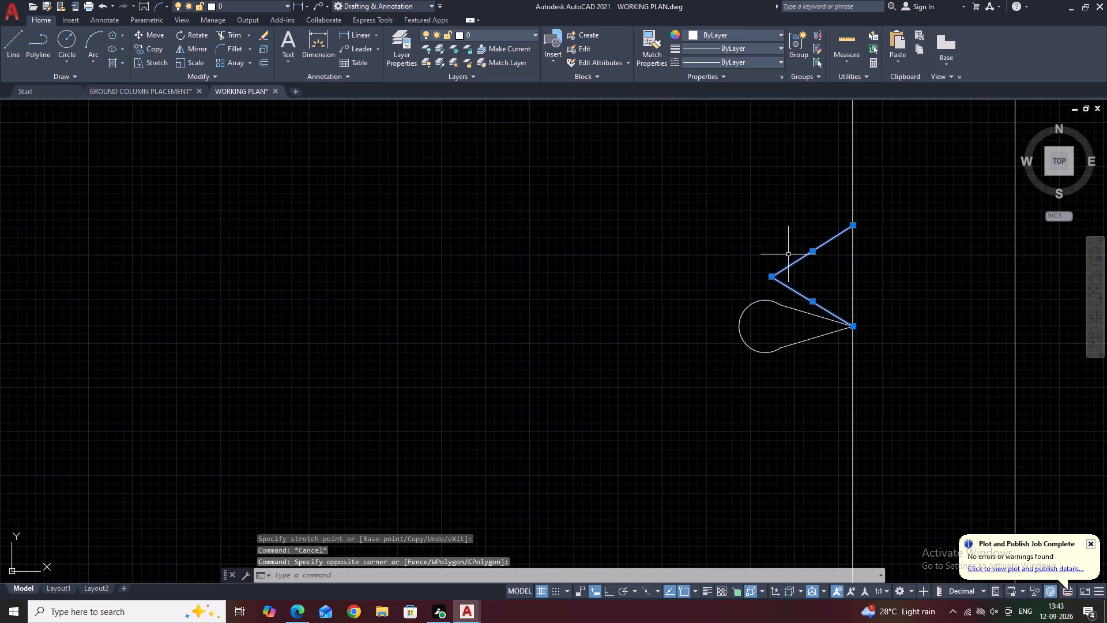
{"action": "key", "text": "s"}
{"action": "key", "text": "c"}
{"action": "key", "text": "space"}
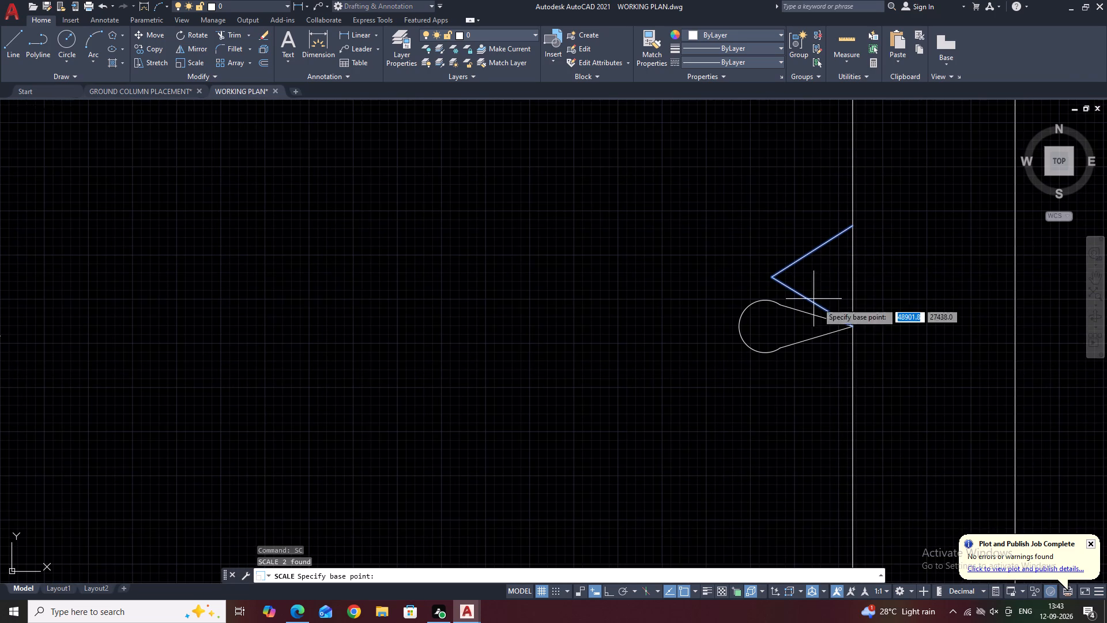
{"action": "left_click", "coordinate": [852, 324]}
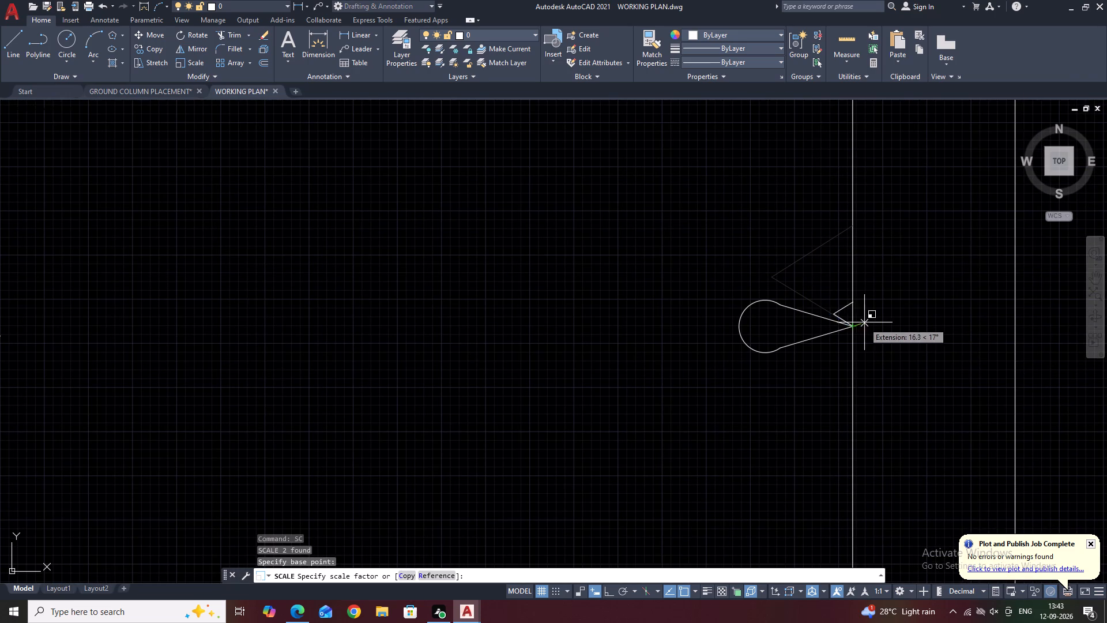
{"action": "left_click", "coordinate": [884, 337]}
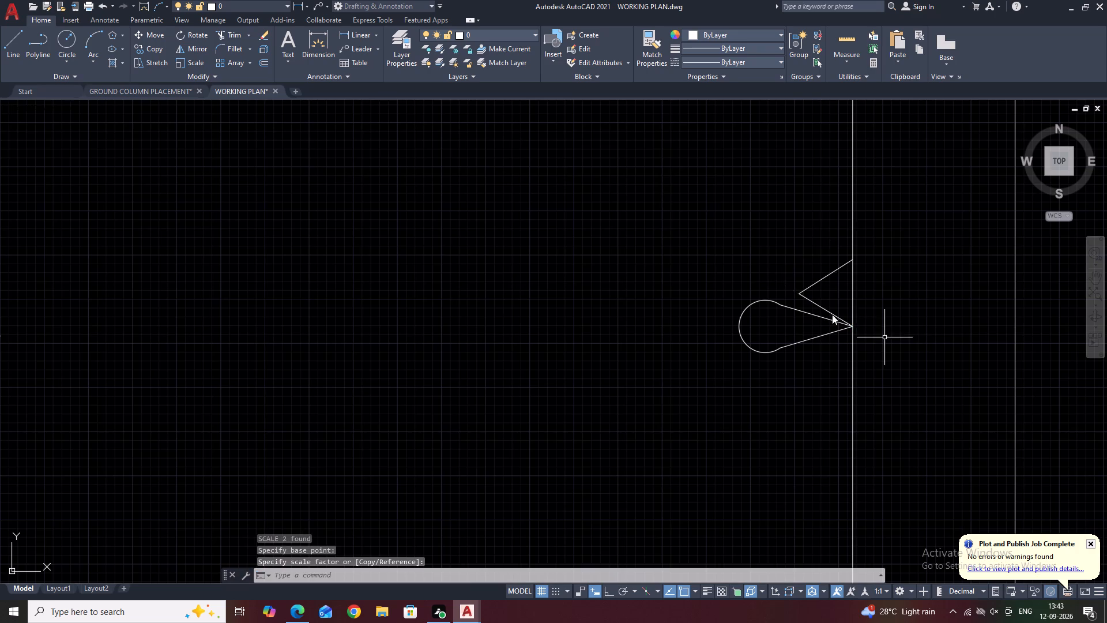
Mirror the reduced triangle about a horizontal axis through its lower wall corner, keeping the original on the fixture's other side.
{"action": "scroll", "coordinate": [828, 313], "scroll_direction": "up", "scroll_amount": 3}
{"action": "left_click_drag", "start_coordinate": [827, 313], "coordinate": [819, 294]}
{"action": "left_click_drag", "start_coordinate": [732, 194], "coordinate": [724, 178]}
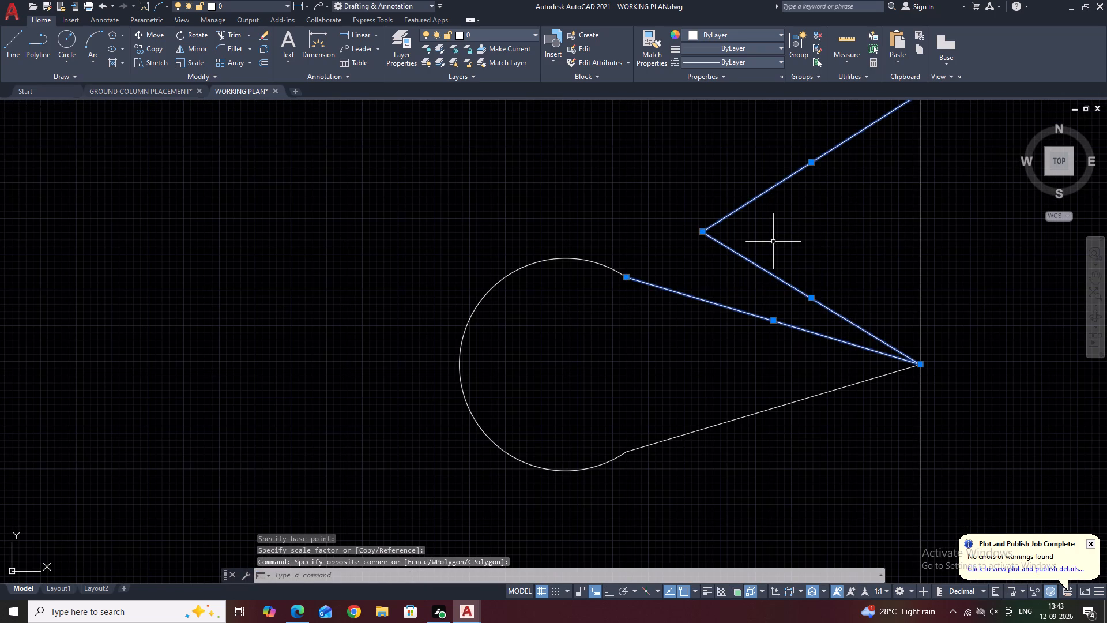
{"action": "key", "text": "Escape"}
{"action": "left_click_drag", "start_coordinate": [780, 299], "coordinate": [704, 168]}
{"action": "middle_click_drag", "start_coordinate": [754, 226], "coordinate": [743, 262]}
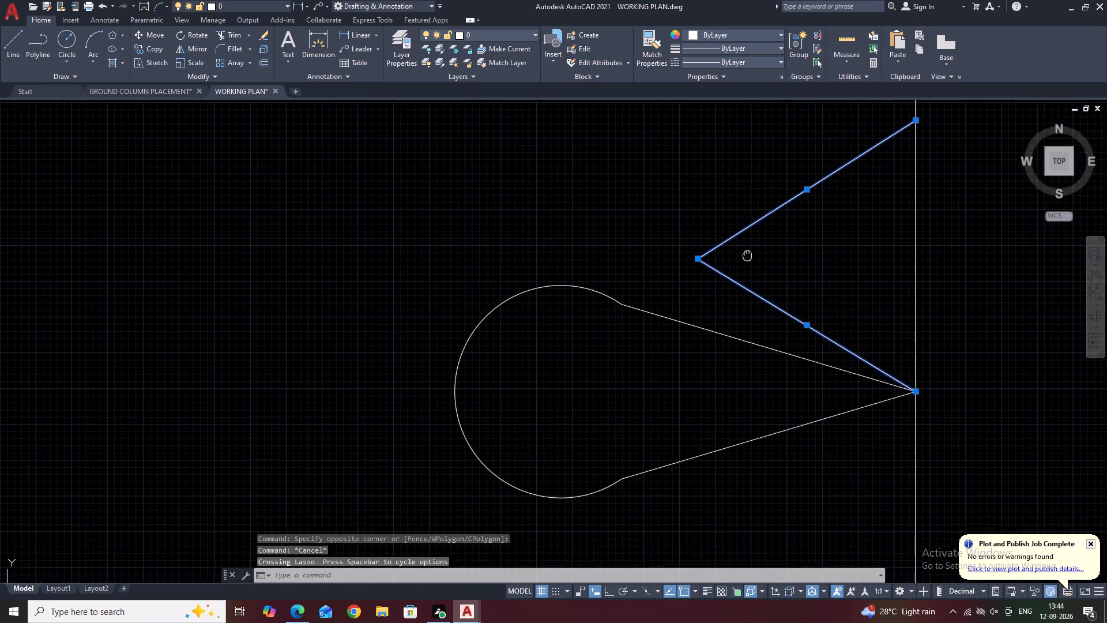
{"action": "middle_click_drag", "start_coordinate": [743, 262], "coordinate": [725, 279]}
{"action": "key", "text": "m"}
{"action": "key", "text": "i"}
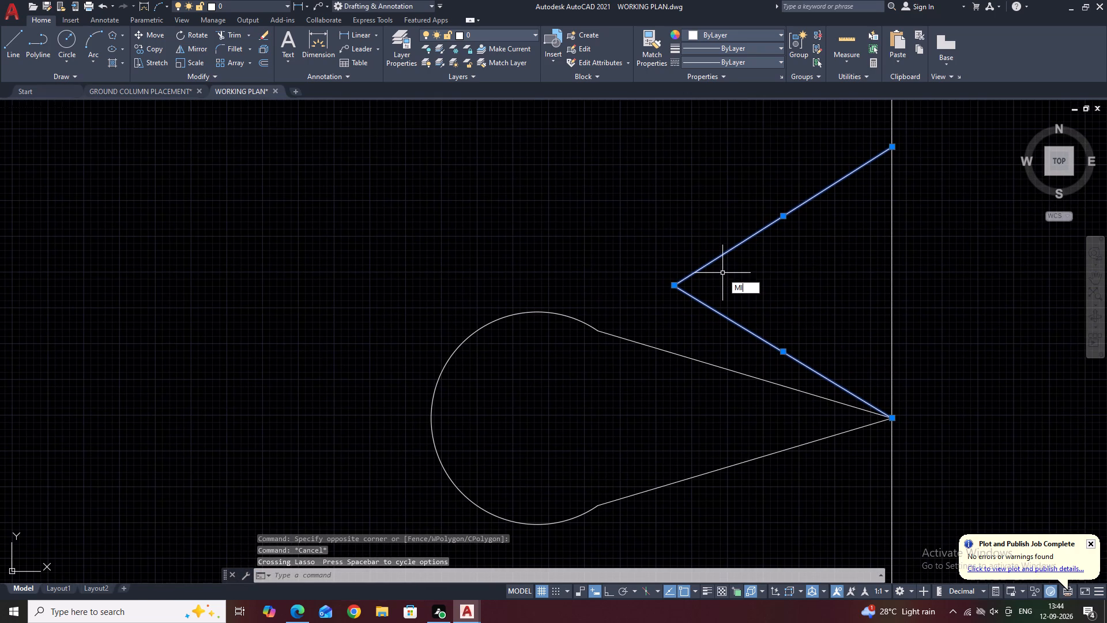
{"action": "key", "text": "space"}
{"action": "scroll", "coordinate": [709, 247], "scroll_direction": "down", "scroll_amount": 5}
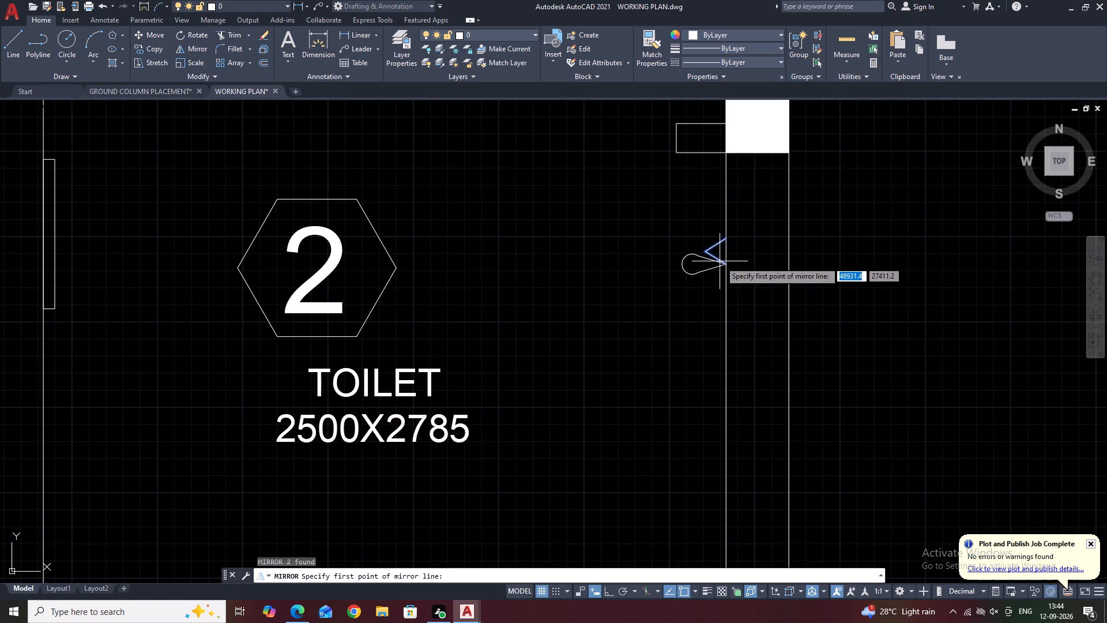
{"action": "scroll", "coordinate": [724, 265], "scroll_direction": "up", "scroll_amount": 2}
{"action": "left_click", "coordinate": [725, 265]}
{"action": "left_click", "coordinate": [814, 268]}
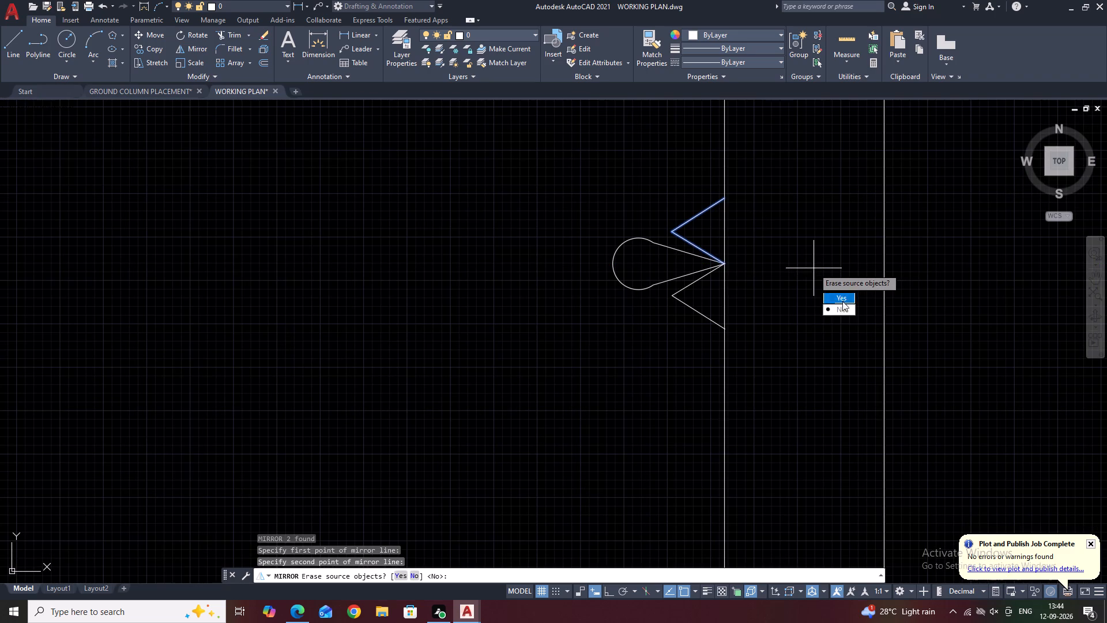
{"action": "left_click_drag", "start_coordinate": [849, 311], "coordinate": [814, 268]}
Draw a small three-line rectangular box, about 143 wide, against the toilet's outer wall between the bulb-shaped fixture and the washbasin.
{"action": "middle_click_drag", "start_coordinate": [730, 218], "coordinate": [762, 254]}
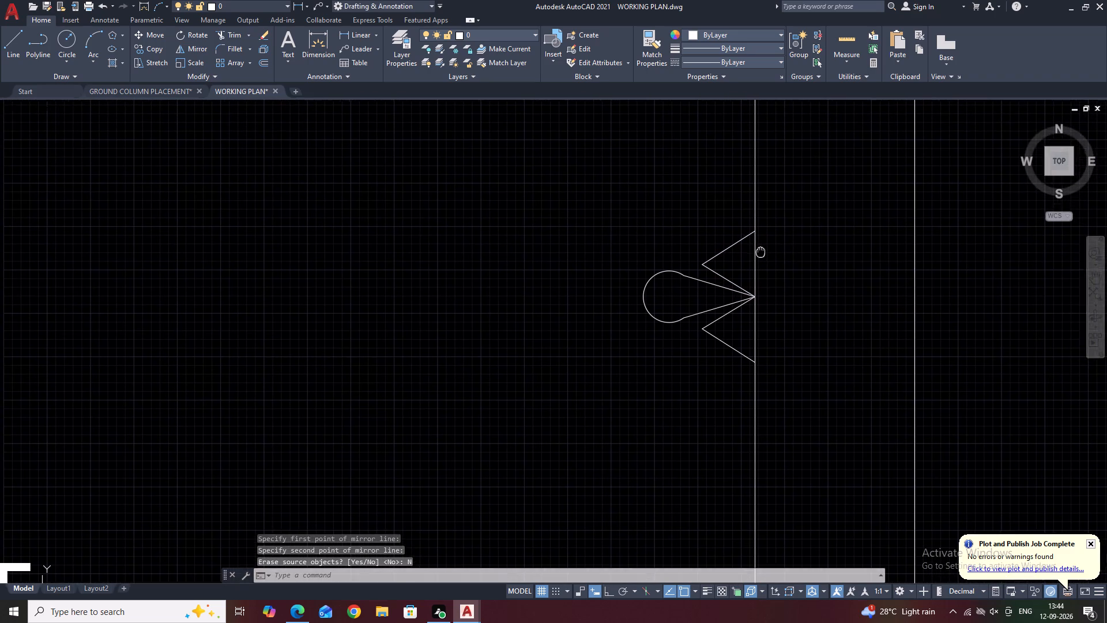
{"action": "middle_click_drag", "start_coordinate": [762, 254], "coordinate": [772, 267]}
{"action": "scroll", "coordinate": [772, 267], "scroll_direction": "down", "scroll_amount": 4}
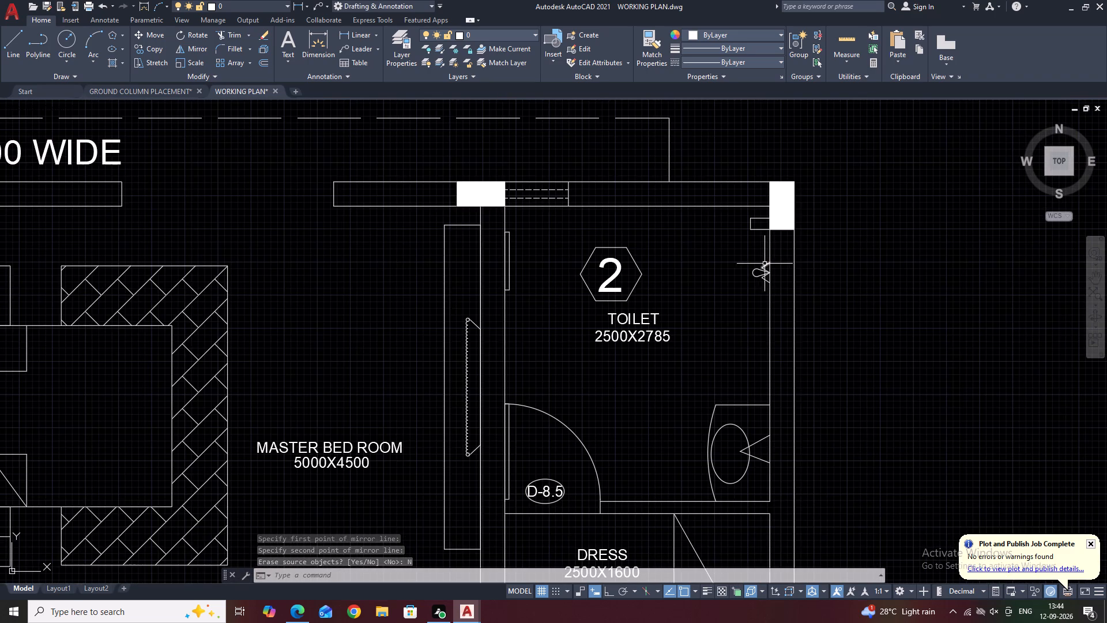
{"action": "middle_click_drag", "start_coordinate": [763, 282], "coordinate": [768, 288]}
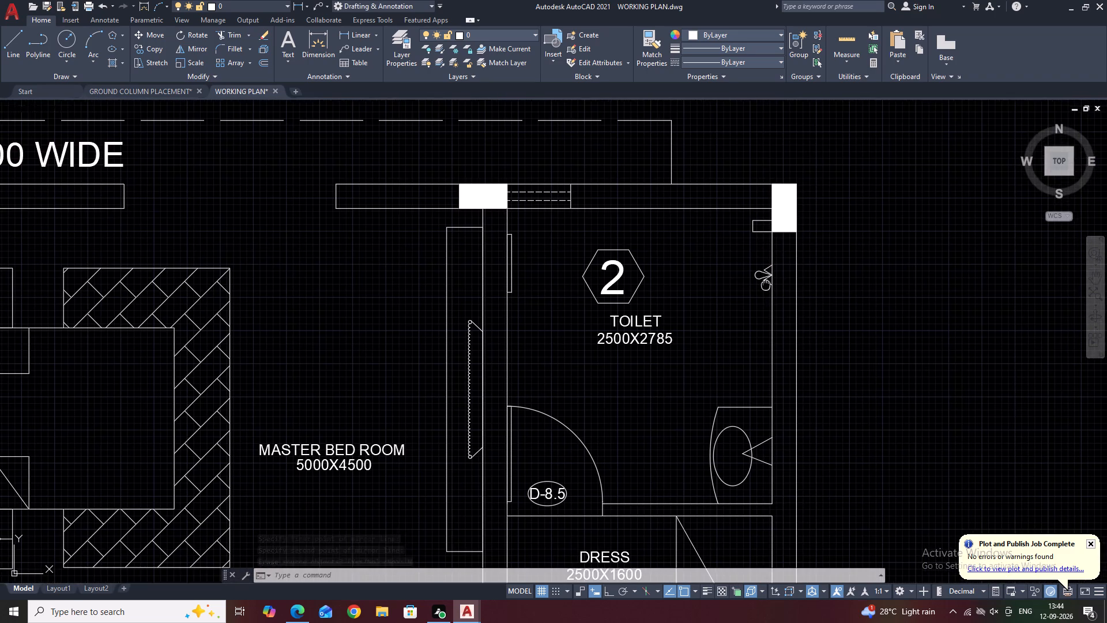
{"action": "middle_click_drag", "start_coordinate": [768, 288], "coordinate": [759, 250]}
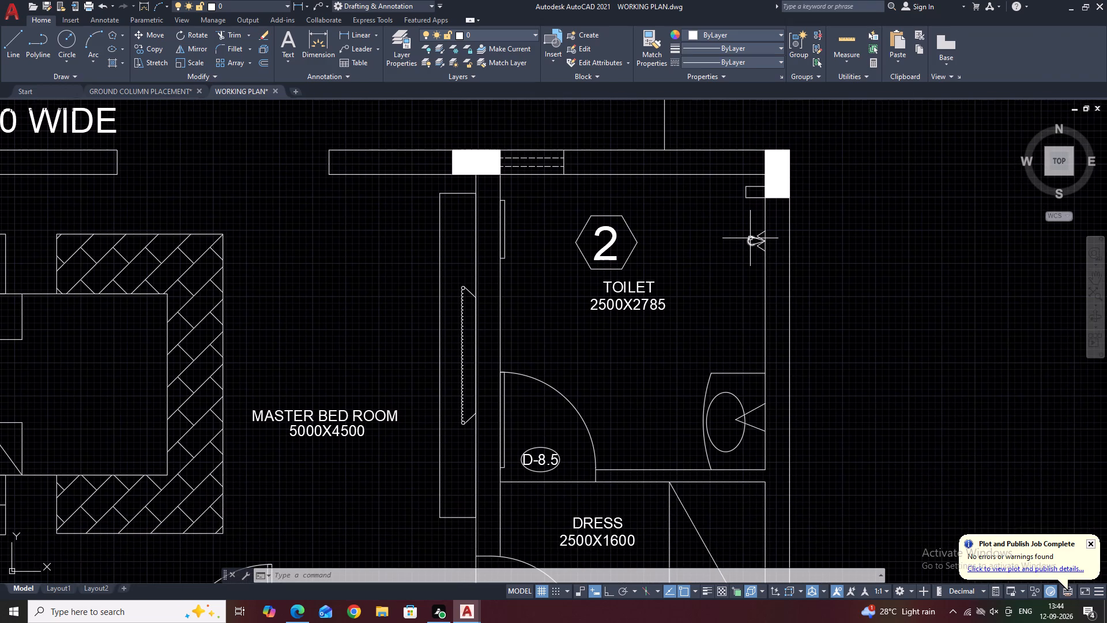
{"action": "key", "text": "l"}
{"action": "key", "text": "space"}
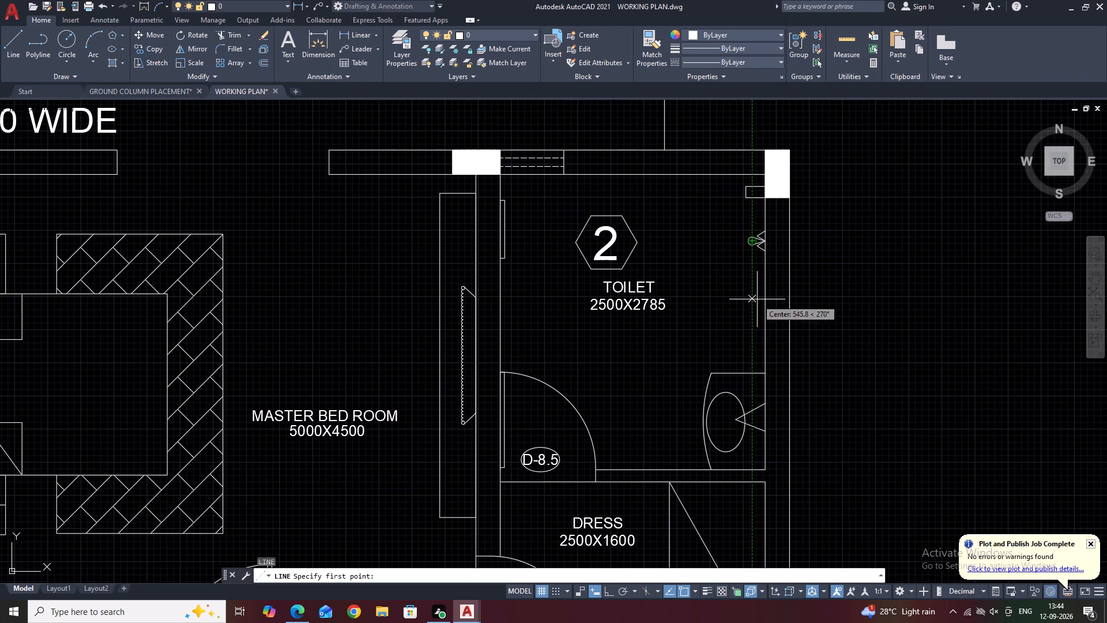
{"action": "left_click", "coordinate": [763, 301]}
{"action": "left_click", "coordinate": [747, 301]}
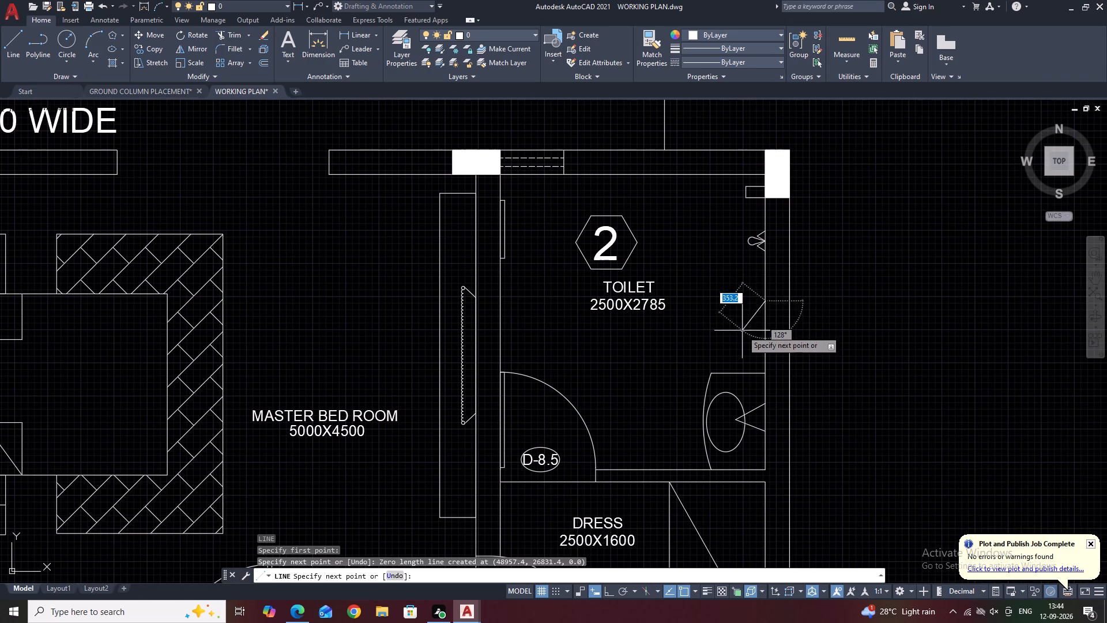
{"action": "key", "text": "F8"}
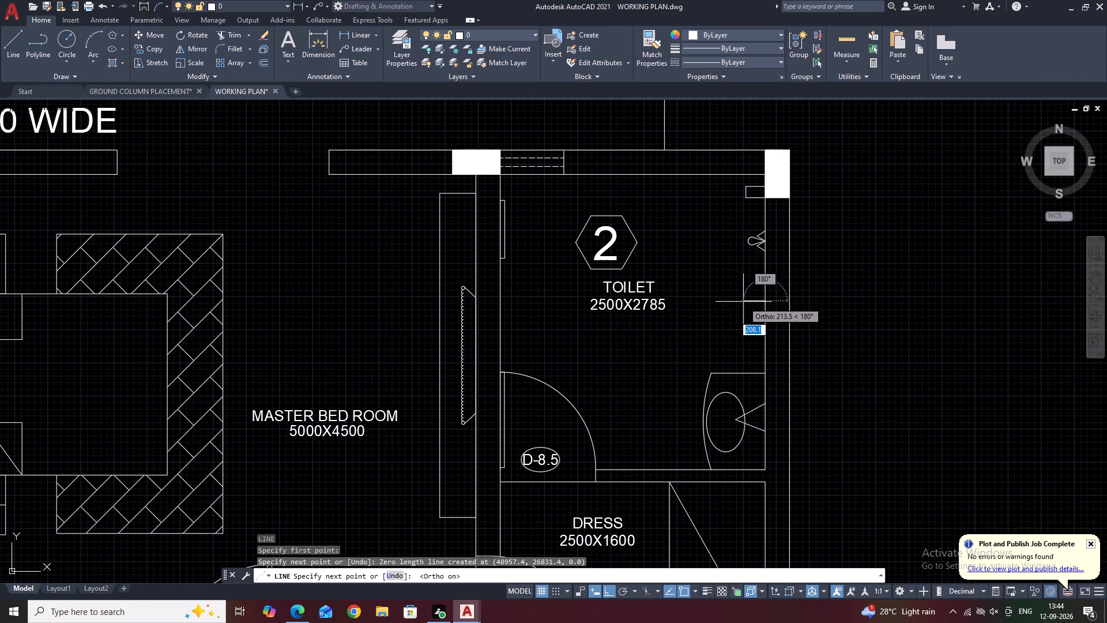
{"action": "left_click", "coordinate": [750, 305]}
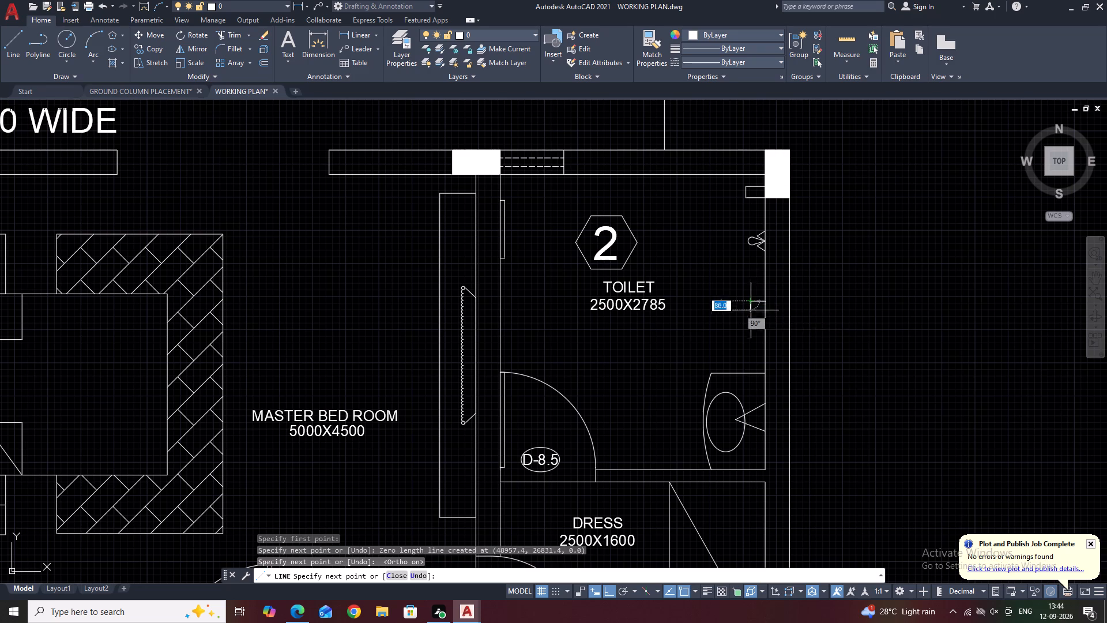
{"action": "scroll", "coordinate": [750, 324], "scroll_direction": "up", "scroll_amount": 2}
{"action": "left_click", "coordinate": [750, 307]}
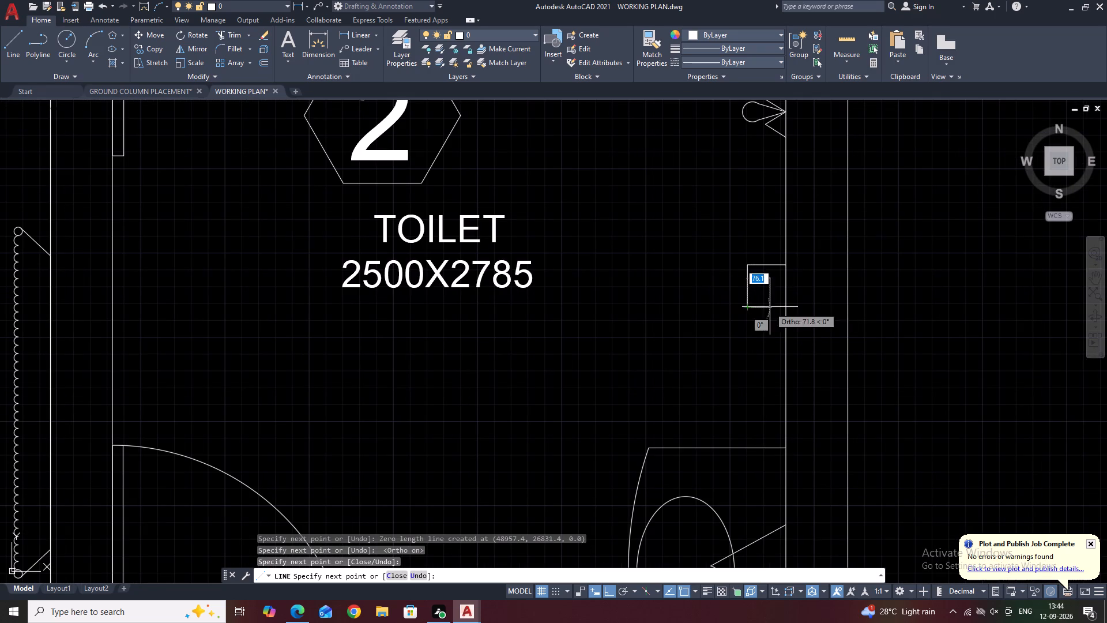
{"action": "left_click", "coordinate": [784, 309]}
{"action": "key", "text": "space"}
Draw an L of two lines from the midpoint of the box's upper edge up and across to the wall, about 71 wide.
{"action": "middle_click_drag", "start_coordinate": [771, 235], "coordinate": [763, 281]}
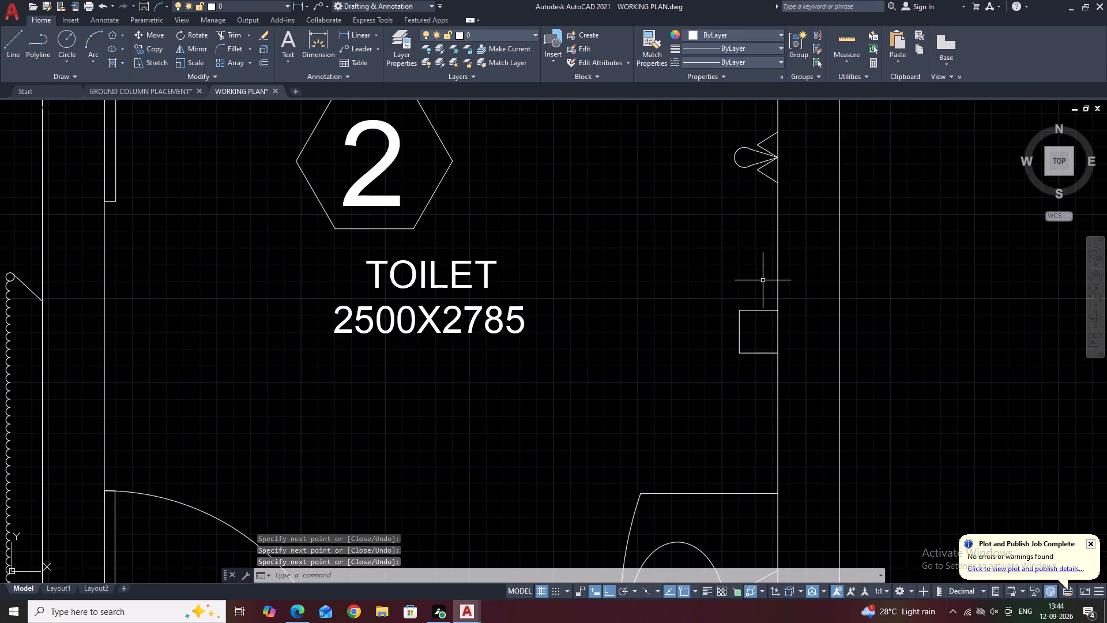
{"action": "type", "text": "L"}
{"action": "key", "text": "space"}
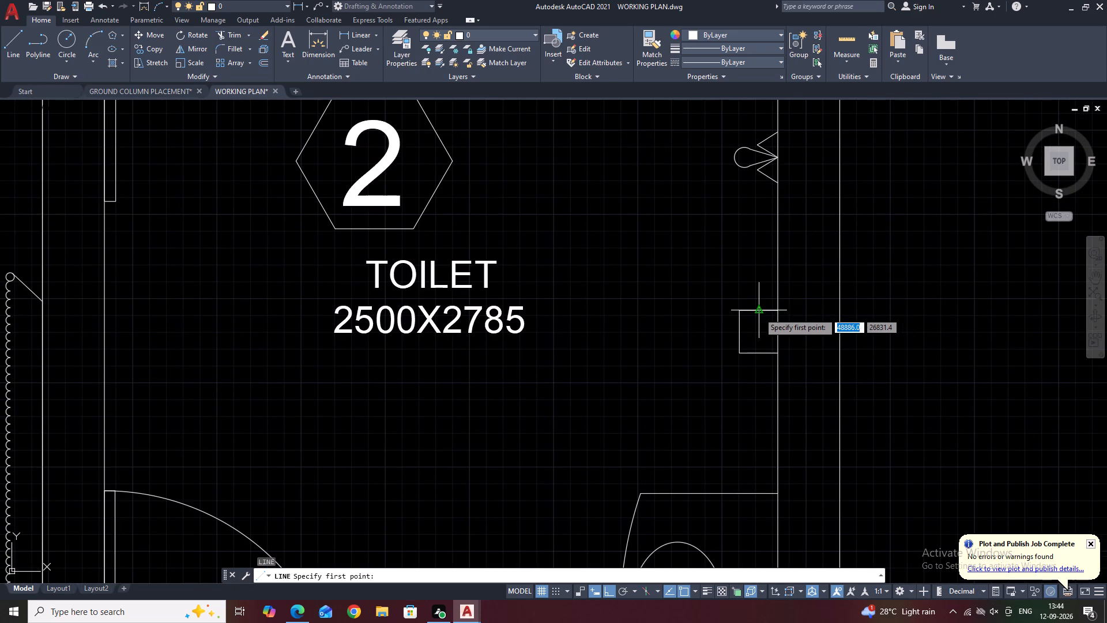
{"action": "left_click", "coordinate": [759, 313]}
{"action": "left_click", "coordinate": [759, 291]}
{"action": "left_click", "coordinate": [775, 292]}
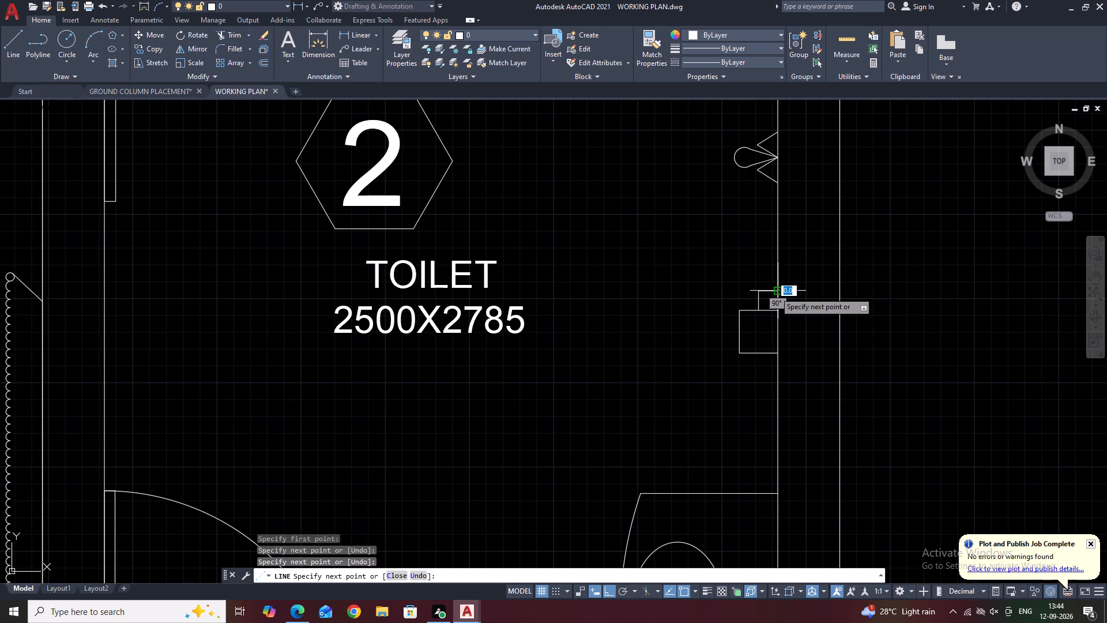
{"action": "key", "text": "Escape"}
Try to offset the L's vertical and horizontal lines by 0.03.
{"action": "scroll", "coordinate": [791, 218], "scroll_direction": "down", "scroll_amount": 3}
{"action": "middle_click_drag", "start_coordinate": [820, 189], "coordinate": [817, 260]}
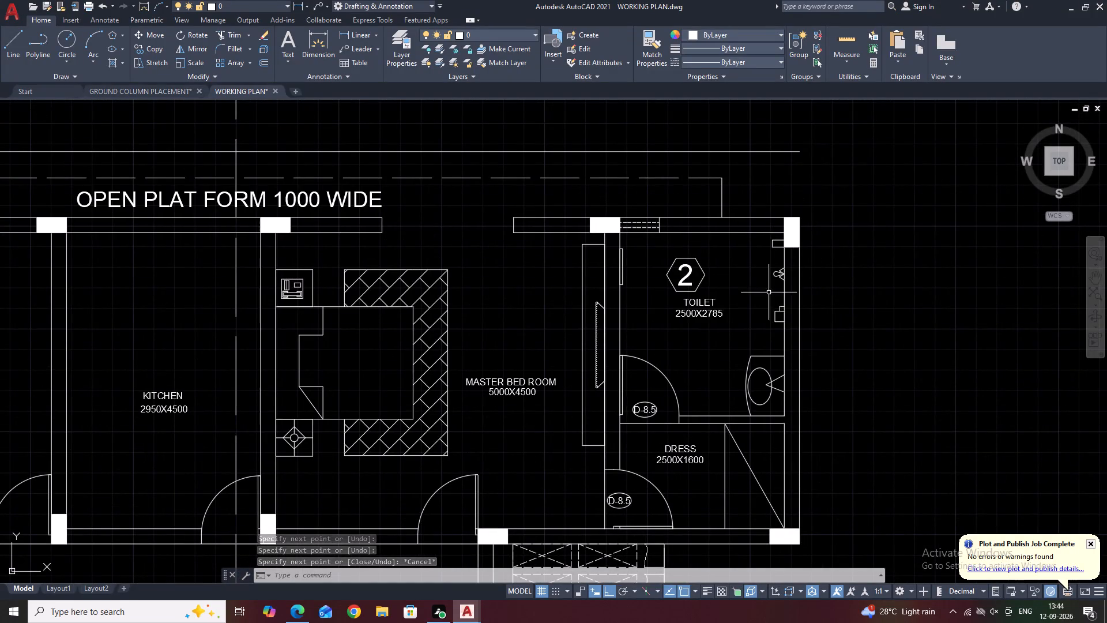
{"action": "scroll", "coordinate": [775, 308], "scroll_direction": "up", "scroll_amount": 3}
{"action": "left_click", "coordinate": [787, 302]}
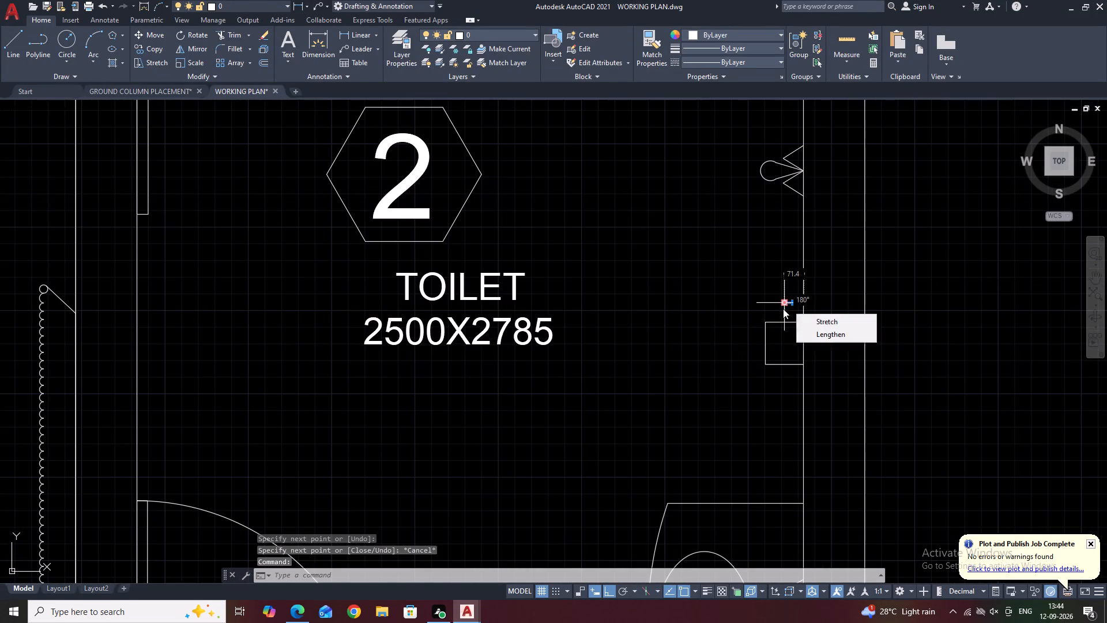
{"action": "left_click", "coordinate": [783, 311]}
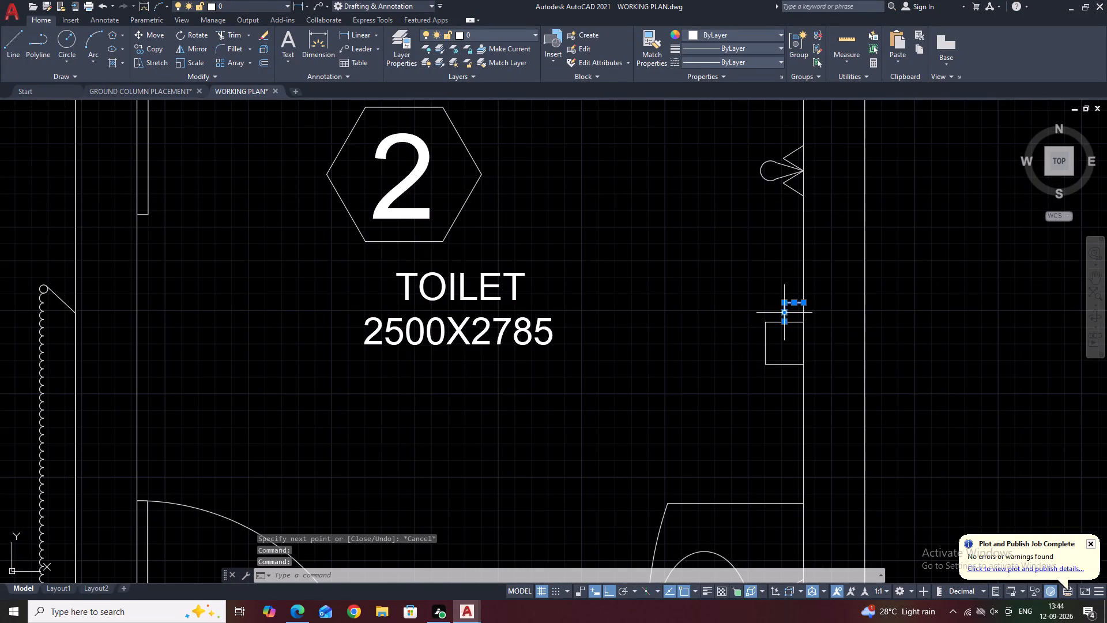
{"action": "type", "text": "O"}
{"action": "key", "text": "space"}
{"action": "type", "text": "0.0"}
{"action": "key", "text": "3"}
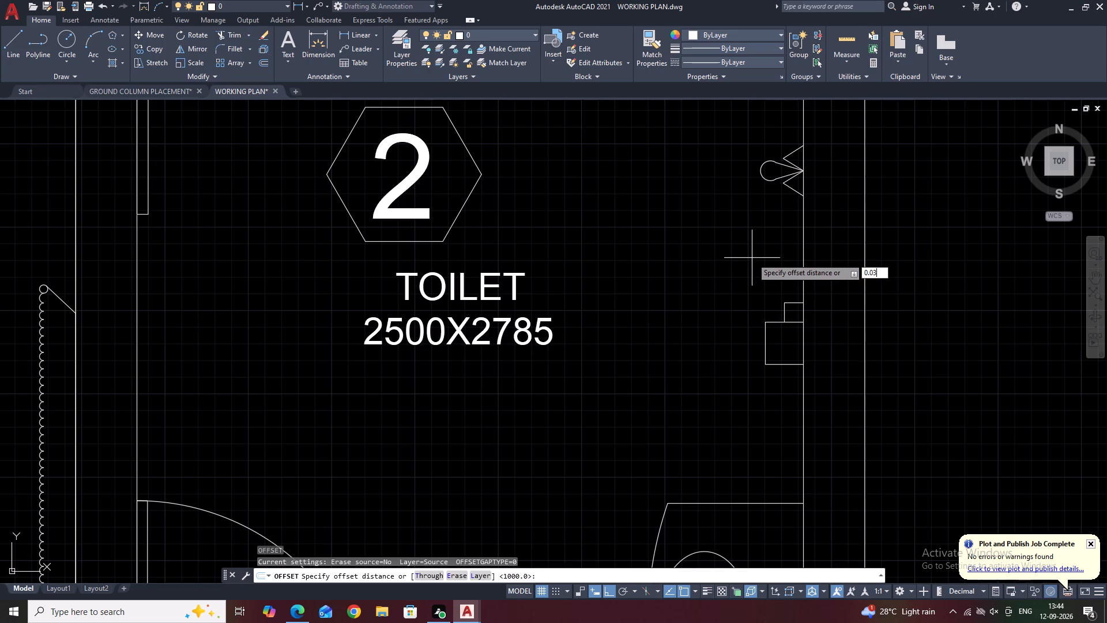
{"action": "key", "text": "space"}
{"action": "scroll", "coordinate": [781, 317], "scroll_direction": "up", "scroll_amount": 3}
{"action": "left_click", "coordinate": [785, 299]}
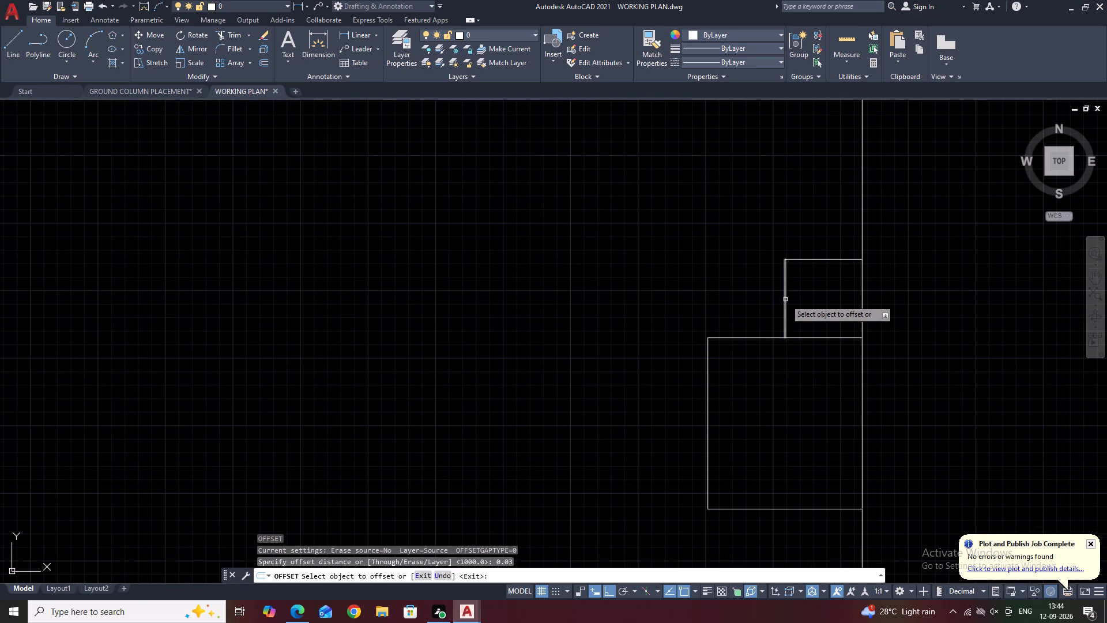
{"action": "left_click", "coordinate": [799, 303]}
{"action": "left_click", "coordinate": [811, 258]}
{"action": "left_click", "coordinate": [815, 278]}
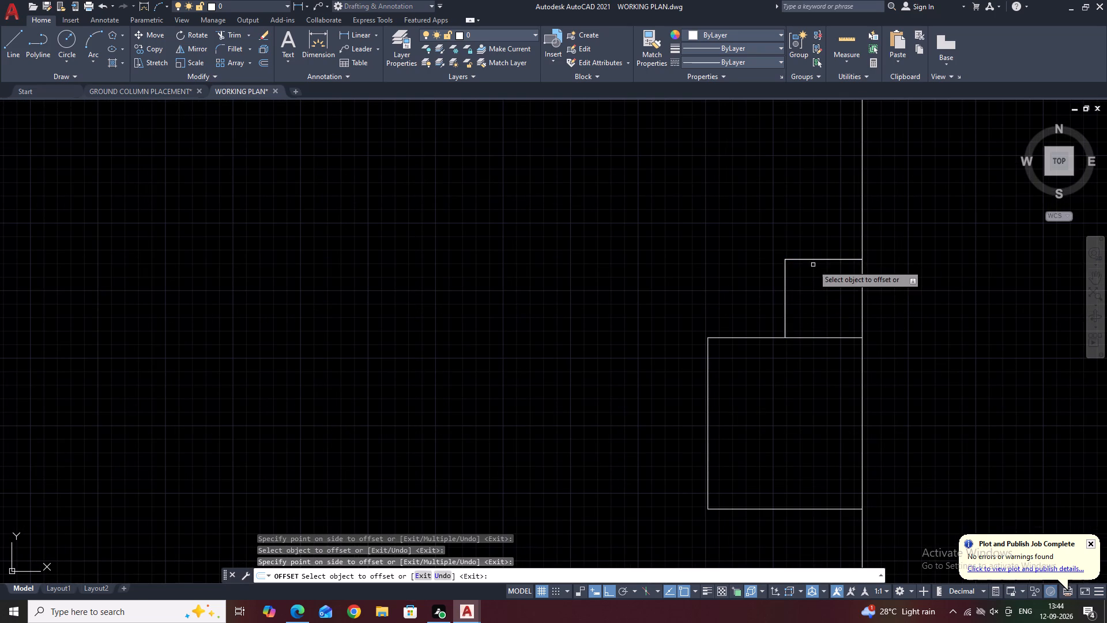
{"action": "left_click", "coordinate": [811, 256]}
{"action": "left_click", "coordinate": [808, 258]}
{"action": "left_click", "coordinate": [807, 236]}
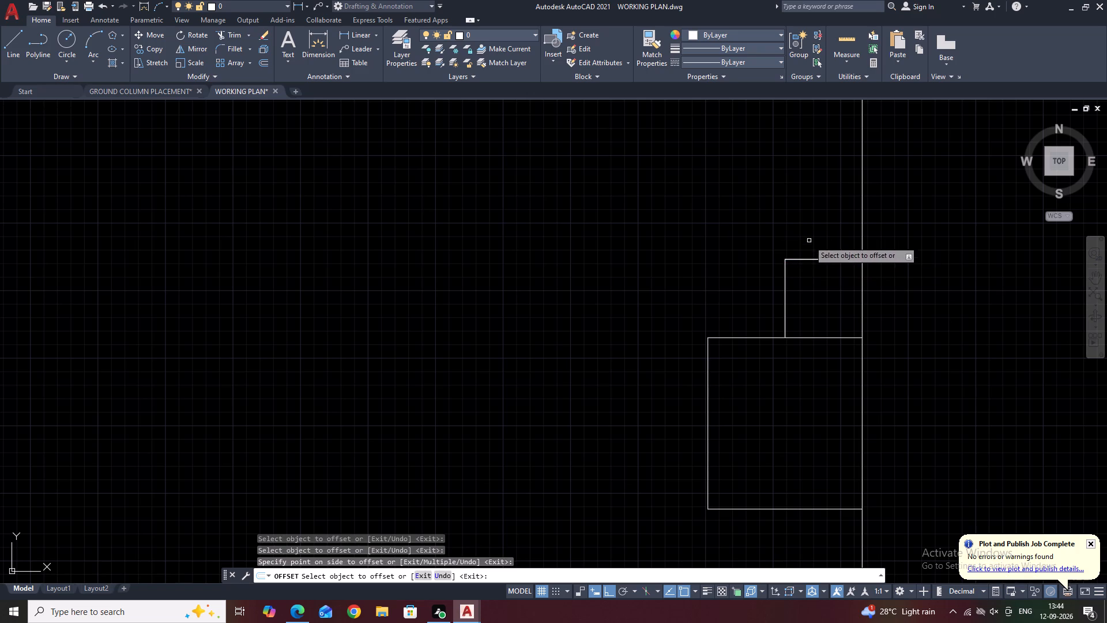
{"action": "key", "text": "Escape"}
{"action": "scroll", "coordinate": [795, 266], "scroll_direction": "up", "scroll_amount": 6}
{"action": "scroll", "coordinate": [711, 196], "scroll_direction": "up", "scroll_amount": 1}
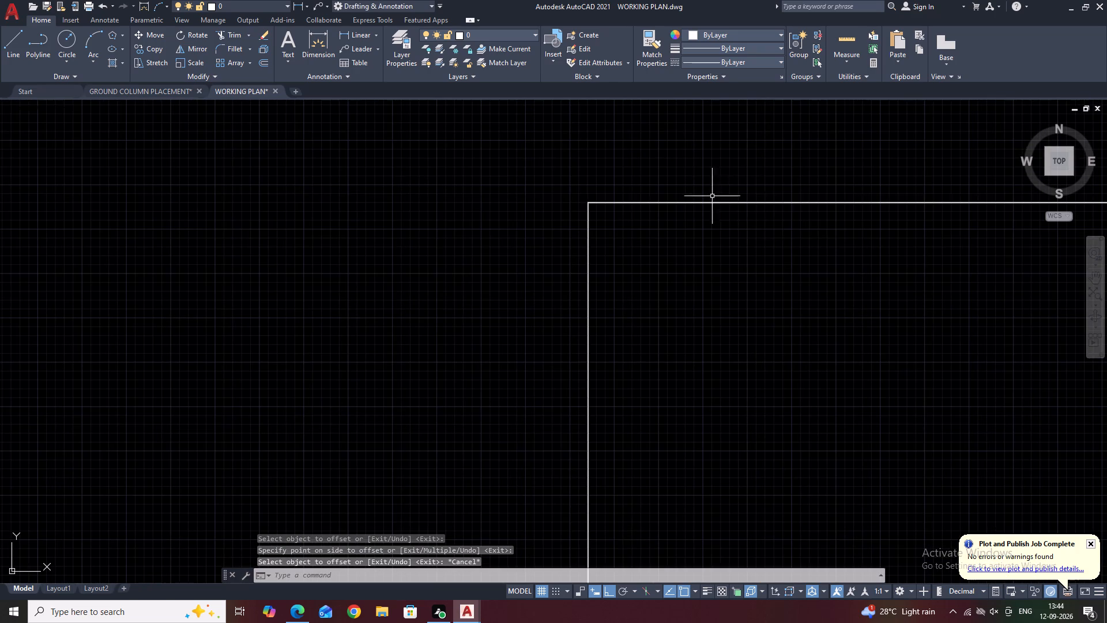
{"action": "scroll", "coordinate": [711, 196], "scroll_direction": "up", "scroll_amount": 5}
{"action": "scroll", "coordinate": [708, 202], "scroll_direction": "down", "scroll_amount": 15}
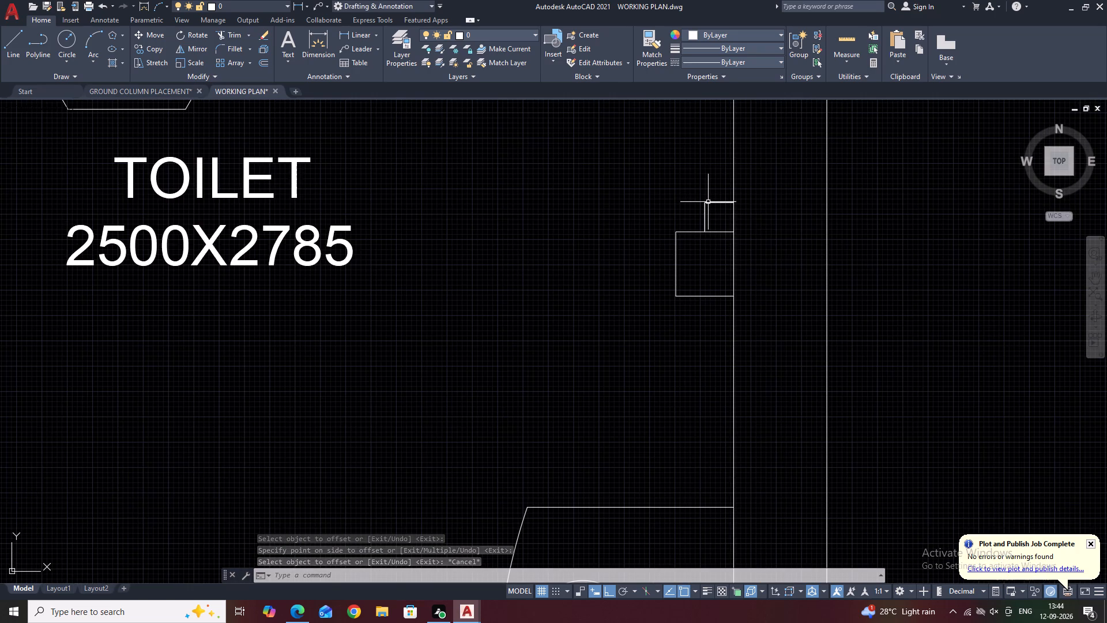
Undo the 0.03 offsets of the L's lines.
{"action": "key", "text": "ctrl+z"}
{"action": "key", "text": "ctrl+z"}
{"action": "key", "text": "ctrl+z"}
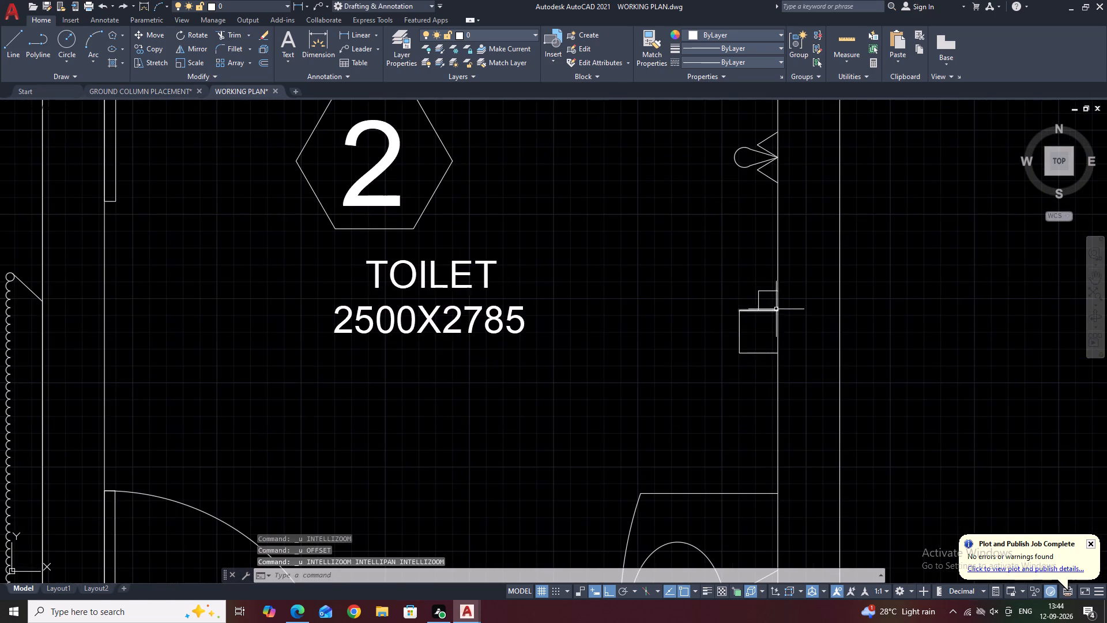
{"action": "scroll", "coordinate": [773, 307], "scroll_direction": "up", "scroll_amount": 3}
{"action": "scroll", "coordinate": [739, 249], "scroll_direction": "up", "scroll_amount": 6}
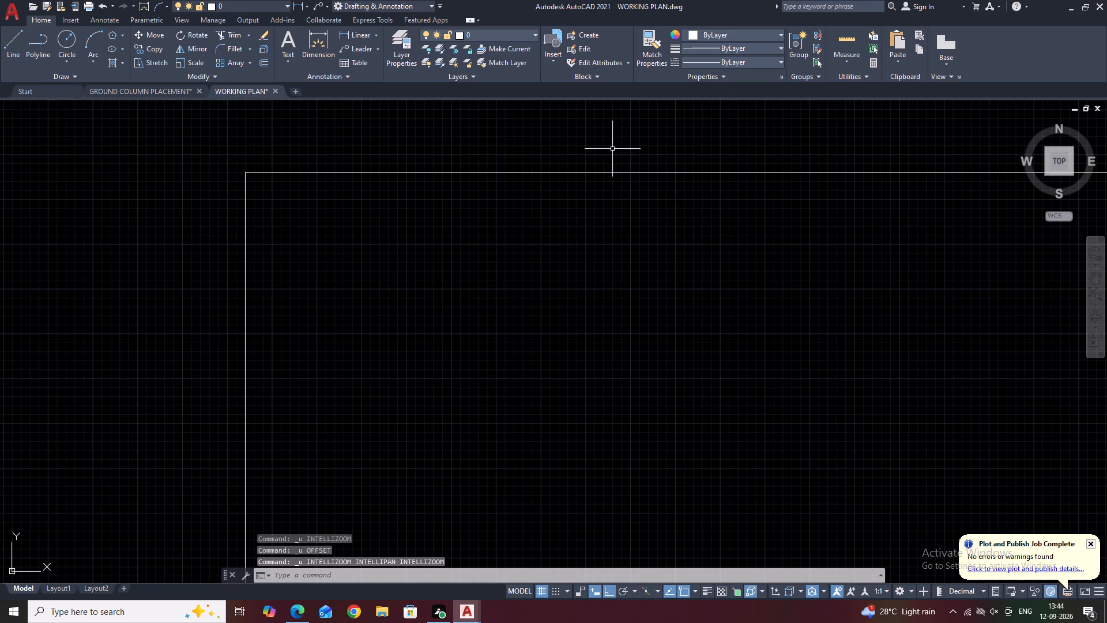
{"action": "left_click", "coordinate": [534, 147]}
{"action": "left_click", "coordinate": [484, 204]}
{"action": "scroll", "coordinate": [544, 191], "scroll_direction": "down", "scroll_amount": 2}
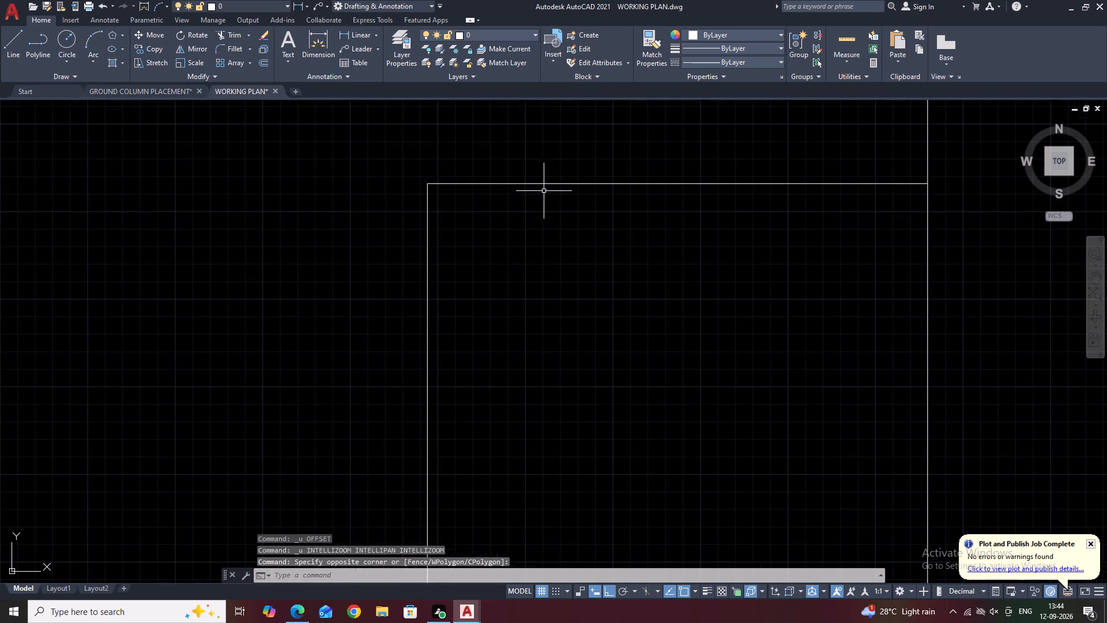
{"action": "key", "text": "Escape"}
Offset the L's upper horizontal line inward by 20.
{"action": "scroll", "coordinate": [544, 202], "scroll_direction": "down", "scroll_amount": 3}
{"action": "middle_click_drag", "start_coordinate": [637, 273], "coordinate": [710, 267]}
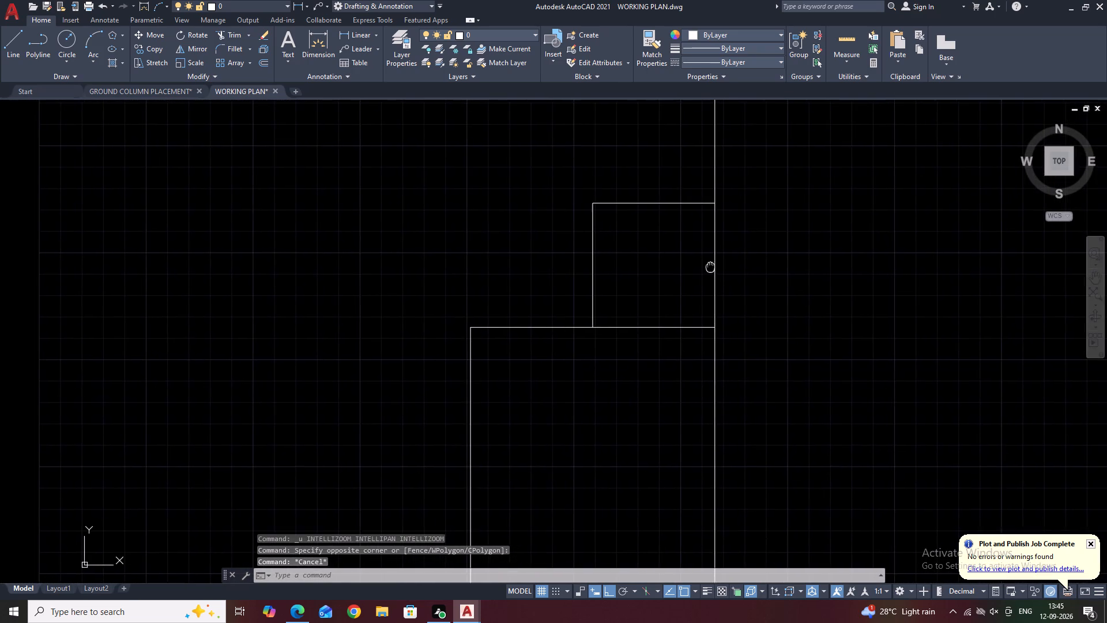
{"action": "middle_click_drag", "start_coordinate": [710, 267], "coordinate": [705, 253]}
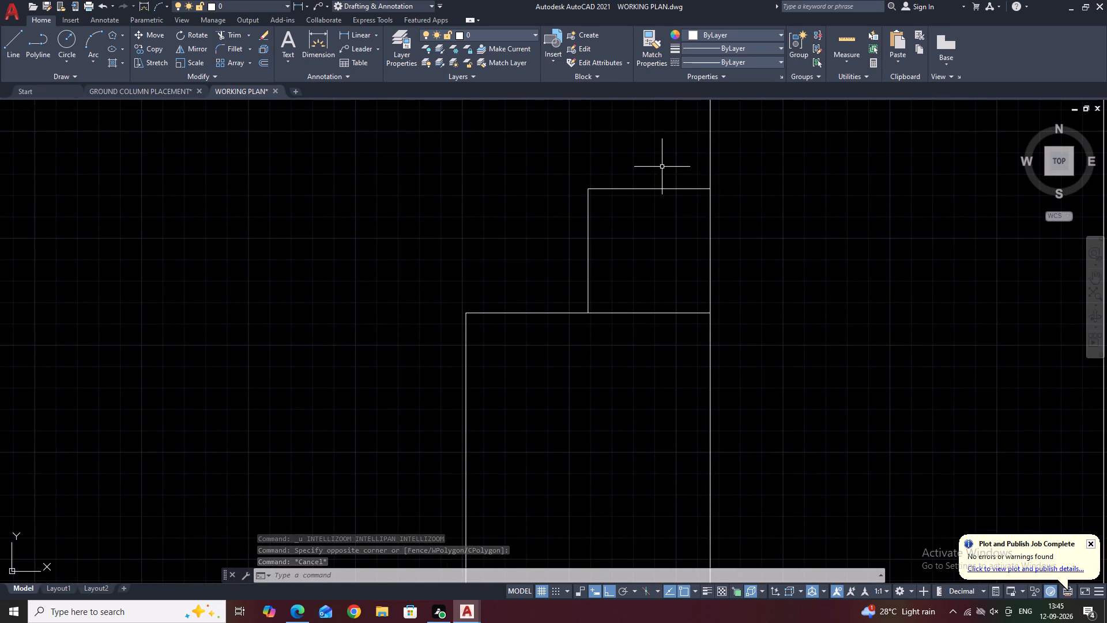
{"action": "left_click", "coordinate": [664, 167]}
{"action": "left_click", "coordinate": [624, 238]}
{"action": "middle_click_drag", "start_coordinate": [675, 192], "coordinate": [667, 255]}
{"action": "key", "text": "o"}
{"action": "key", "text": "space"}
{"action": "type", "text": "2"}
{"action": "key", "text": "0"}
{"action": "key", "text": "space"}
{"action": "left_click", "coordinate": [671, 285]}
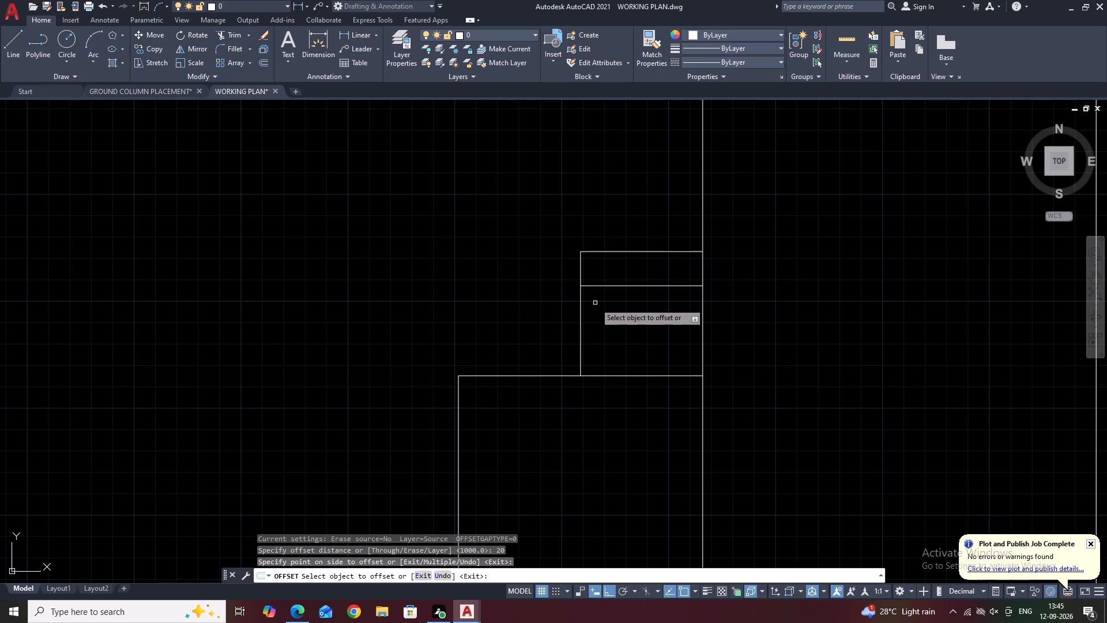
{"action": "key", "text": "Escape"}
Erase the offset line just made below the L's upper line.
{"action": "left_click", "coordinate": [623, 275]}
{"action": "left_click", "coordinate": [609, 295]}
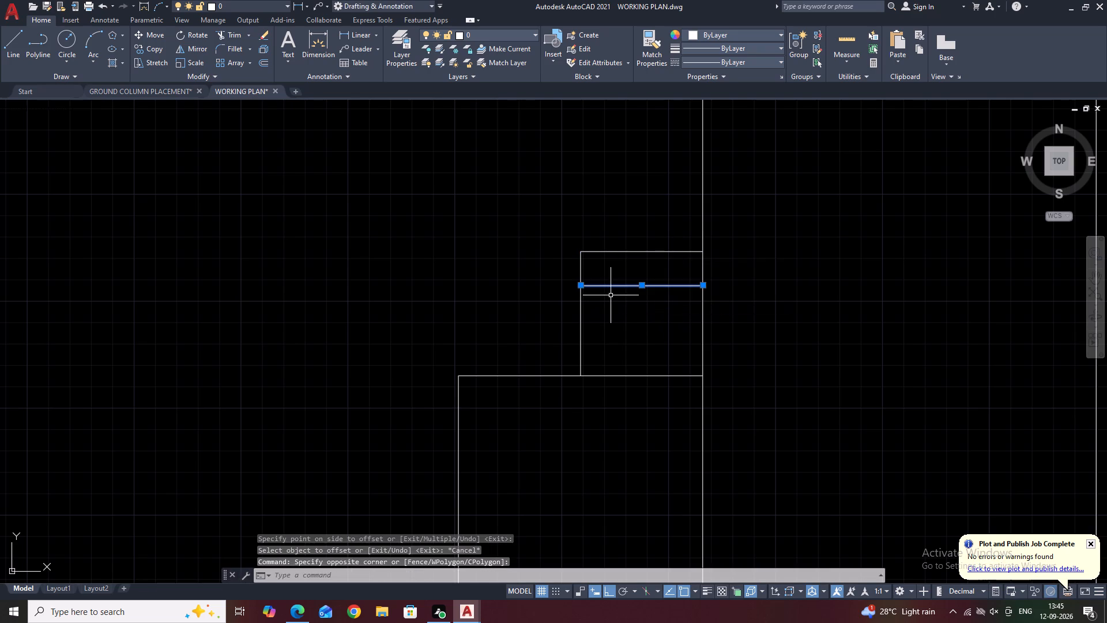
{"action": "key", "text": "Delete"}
Offset the L's upper horizontal line and its vertical line inward by 10 each.
{"action": "left_click", "coordinate": [676, 235]}
{"action": "left_click", "coordinate": [654, 227]}
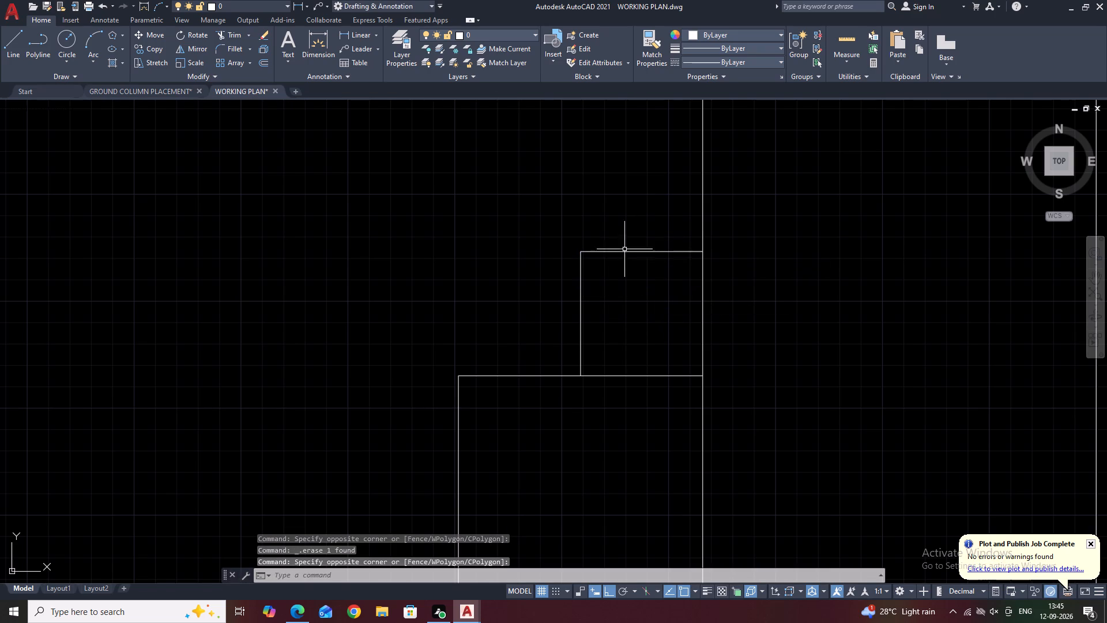
{"action": "left_click", "coordinate": [628, 272]}
{"action": "left_click", "coordinate": [600, 223]}
{"action": "type", "text": "O"}
{"action": "key", "text": "space"}
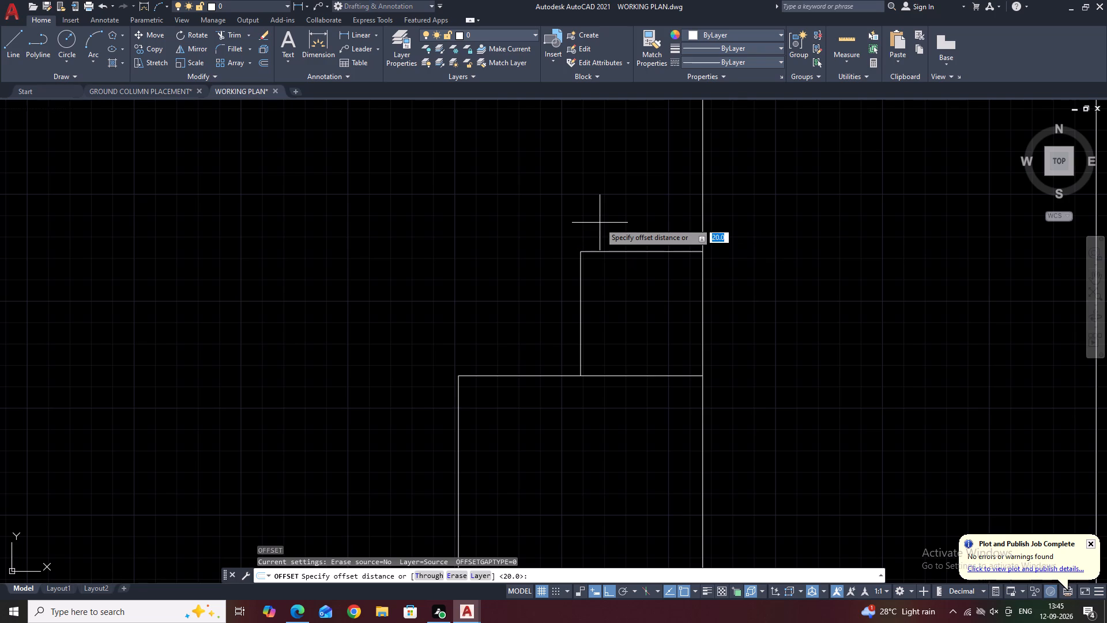
{"action": "key", "text": "1"}
{"action": "key", "text": "0"}
{"action": "key", "text": "space"}
{"action": "left_click", "coordinate": [602, 275]}
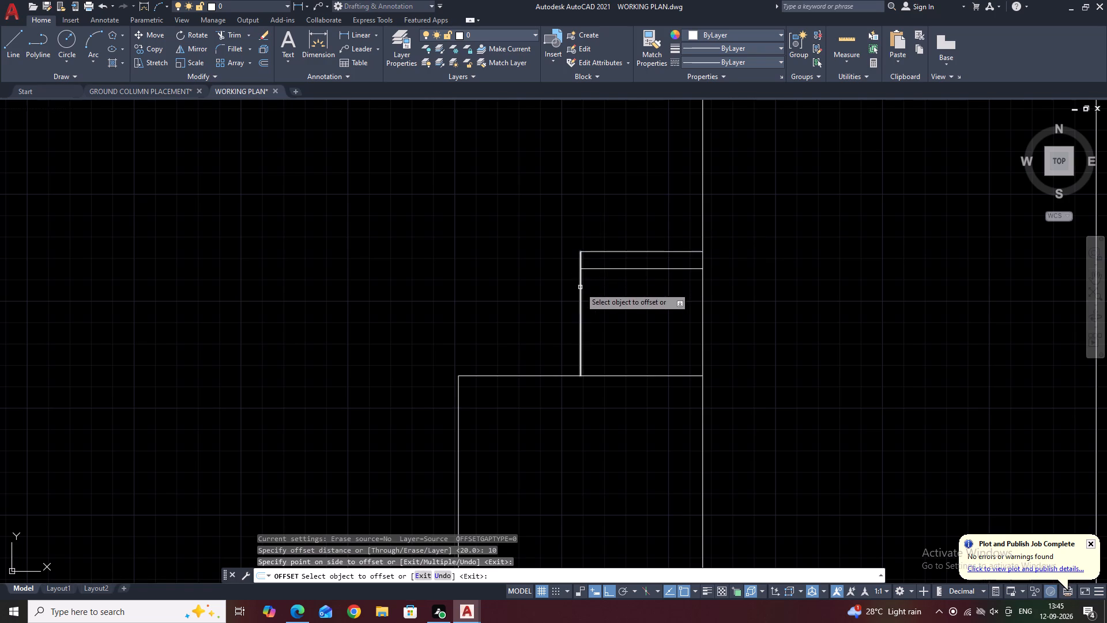
{"action": "left_click", "coordinate": [580, 287]}
{"action": "left_click", "coordinate": [653, 305]}
{"action": "key", "text": "Escape"}
Trim the overlapping ends of the two offset lines at the L's corner to form a clean inner corner.
{"action": "key", "text": "t"}
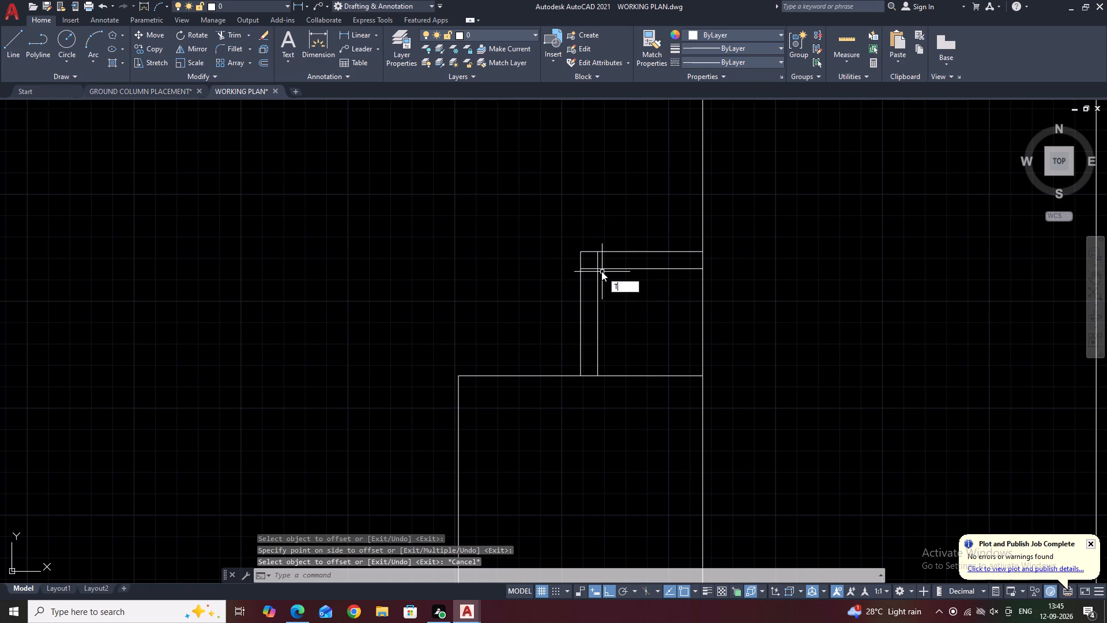
{"action": "key", "text": "r"}
{"action": "key", "text": "space"}
{"action": "scroll", "coordinate": [583, 272], "scroll_direction": "up", "scroll_amount": 2}
{"action": "left_click", "coordinate": [628, 242]}
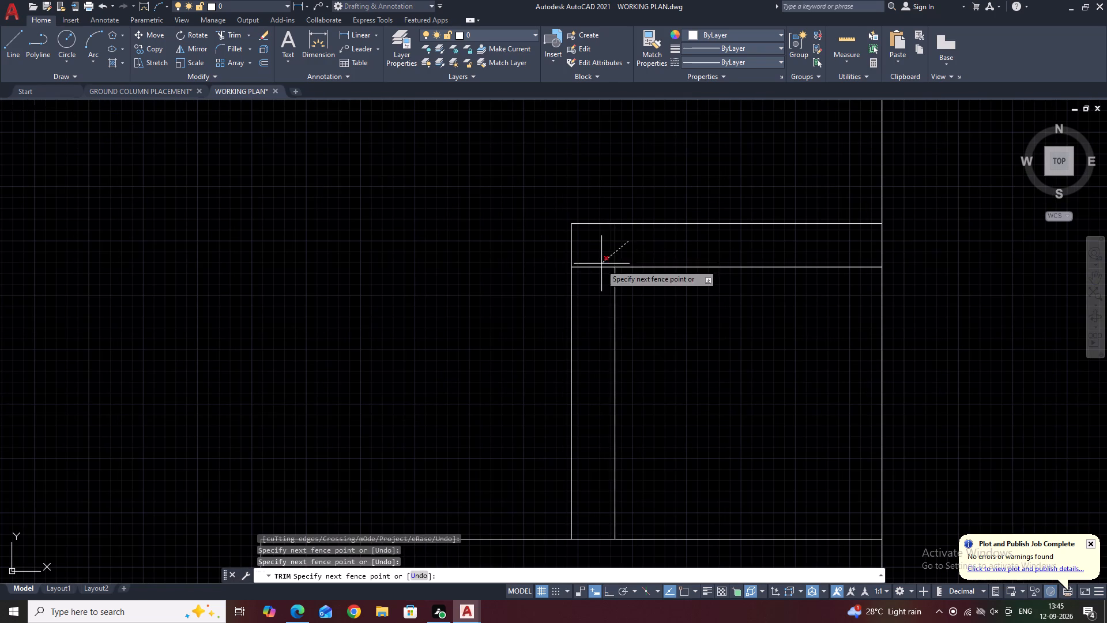
{"action": "left_click", "coordinate": [596, 270]}
{"action": "scroll", "coordinate": [737, 223], "scroll_direction": "down", "scroll_amount": 2}
{"action": "middle_click_drag", "start_coordinate": [818, 271], "coordinate": [818, 234]}
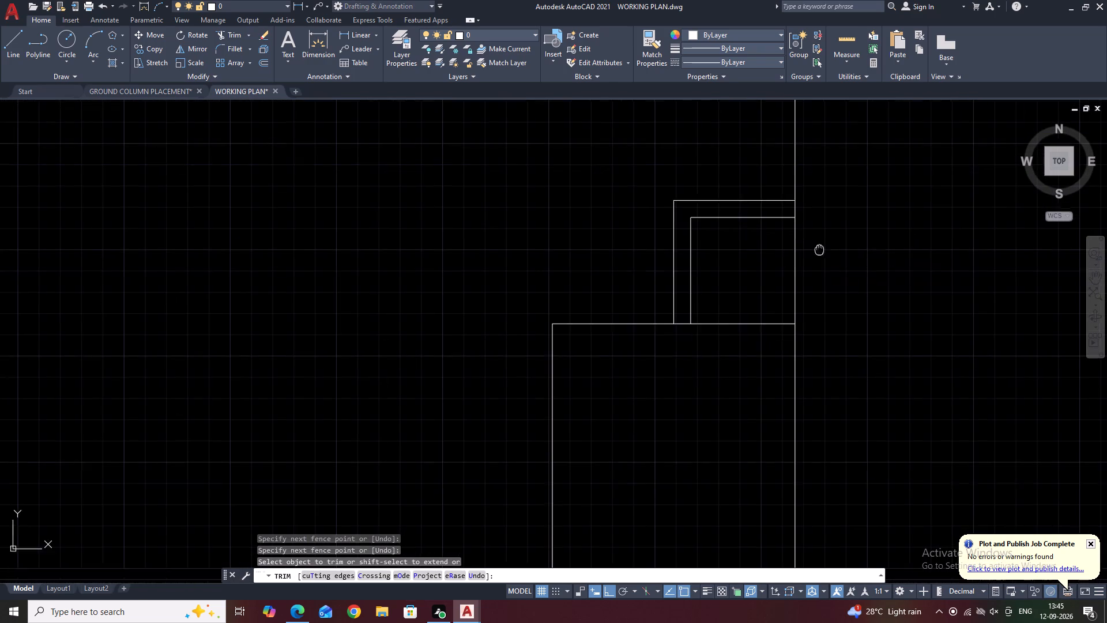
{"action": "middle_click_drag", "start_coordinate": [818, 234], "coordinate": [814, 215]}
{"action": "scroll", "coordinate": [846, 270], "scroll_direction": "down", "scroll_amount": 3}
{"action": "key", "text": "space"}
{"action": "middle_click_drag", "start_coordinate": [829, 290], "coordinate": [795, 288]}
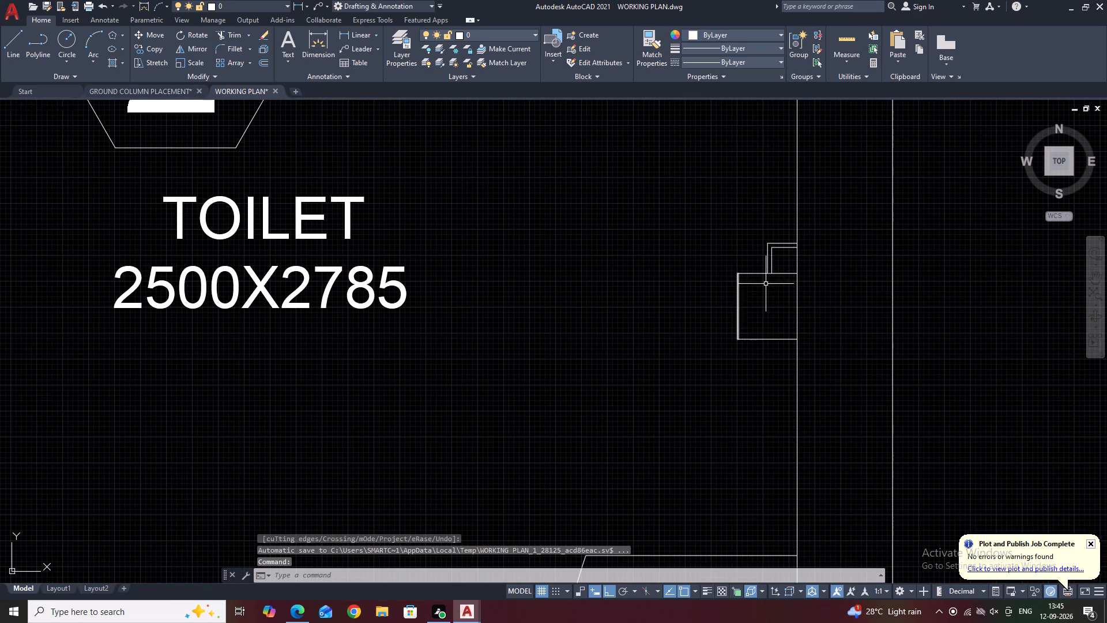
Save the drawing under the existing name WORKING PLAN in the MANISHA folder, replacing the previous file.
{"action": "left_click", "coordinate": [1, 14]}
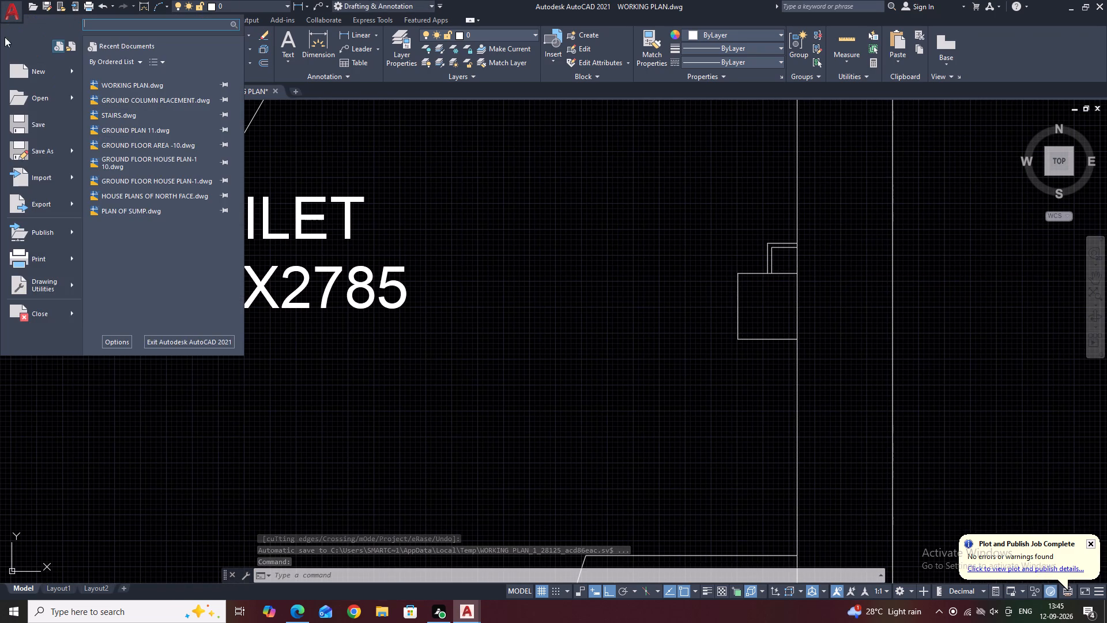
{"action": "left_click", "coordinate": [48, 149]}
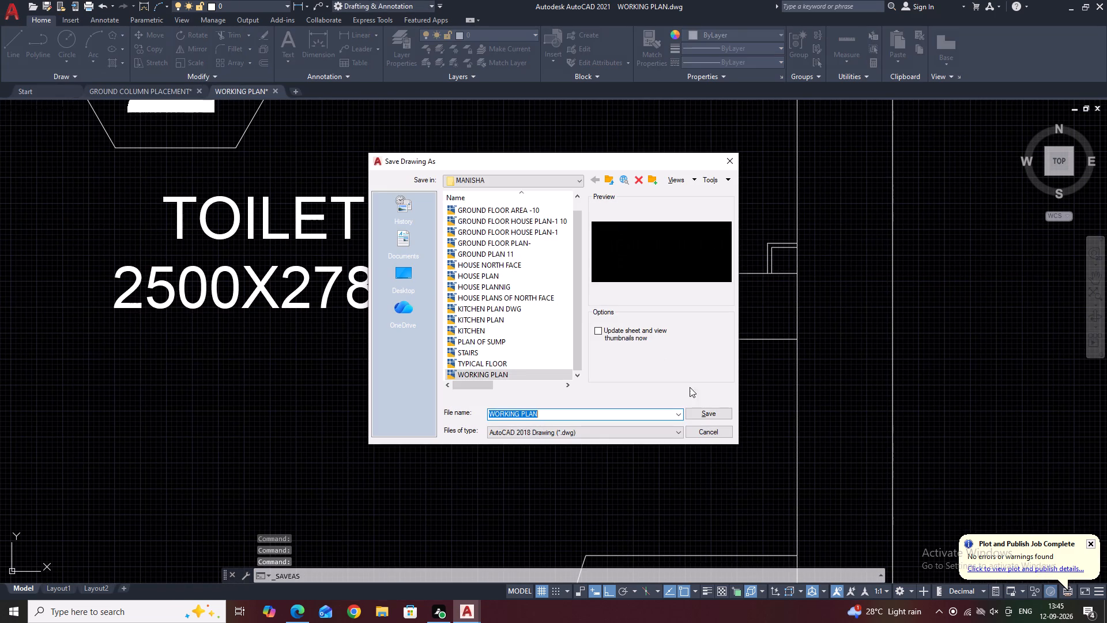
{"action": "left_click", "coordinate": [716, 415]}
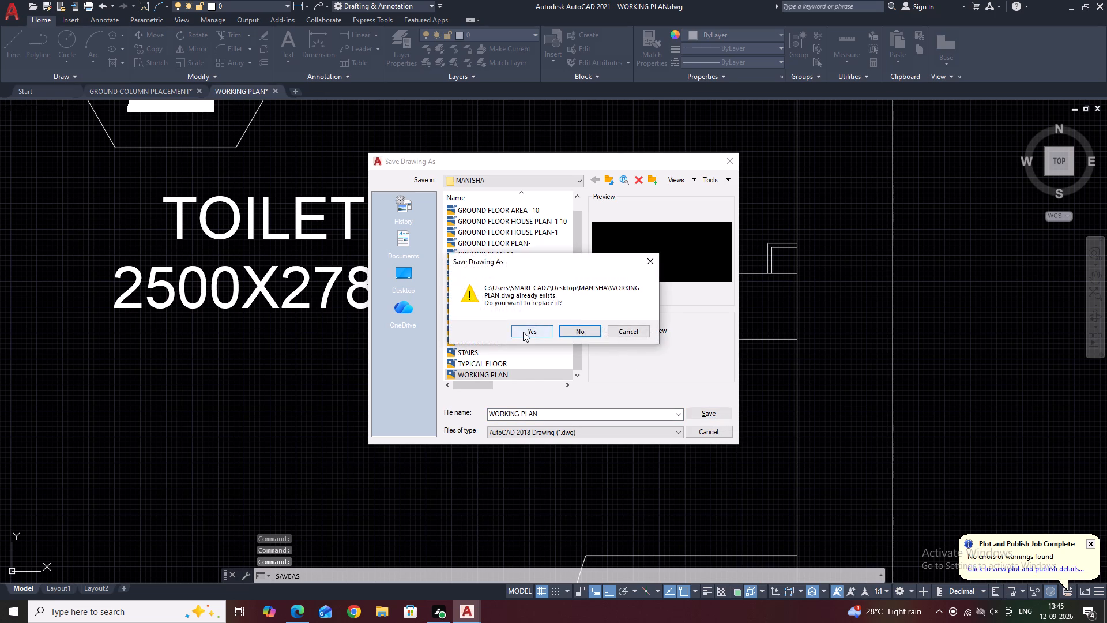
{"action": "left_click", "coordinate": [523, 332]}
Fill the toilet's outer-wall fixtures with a Solid hatch: the square, its L-shaped arm, the upper rectangle, both triangles and the teardrop.
{"action": "middle_click_drag", "start_coordinate": [809, 275], "coordinate": [733, 280]}
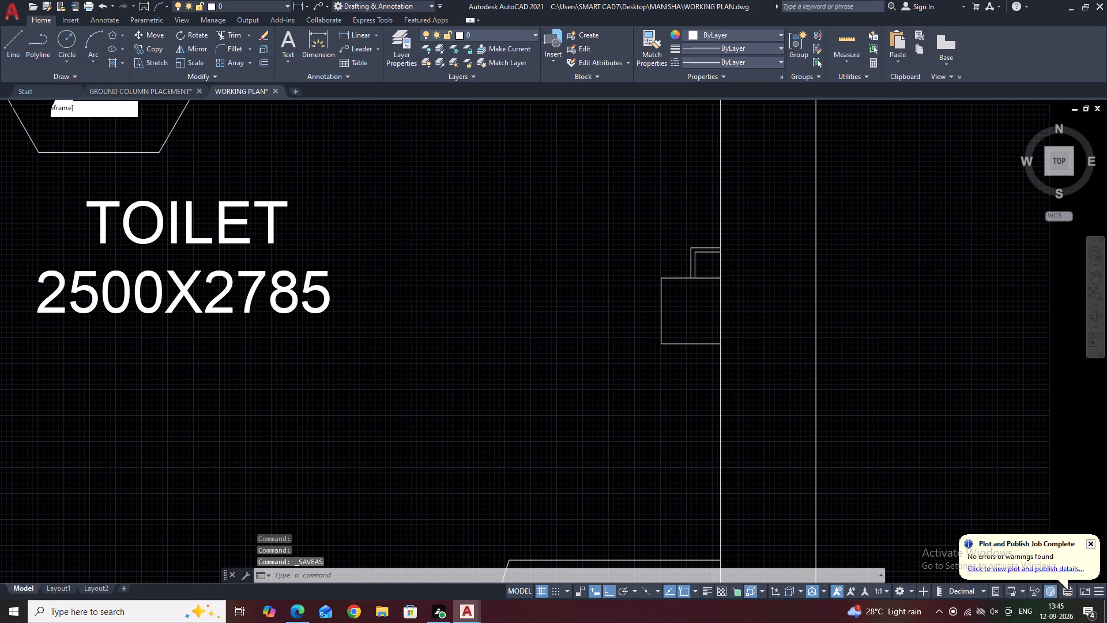
{"action": "type", "text": "H"}
{"action": "key", "text": "space"}
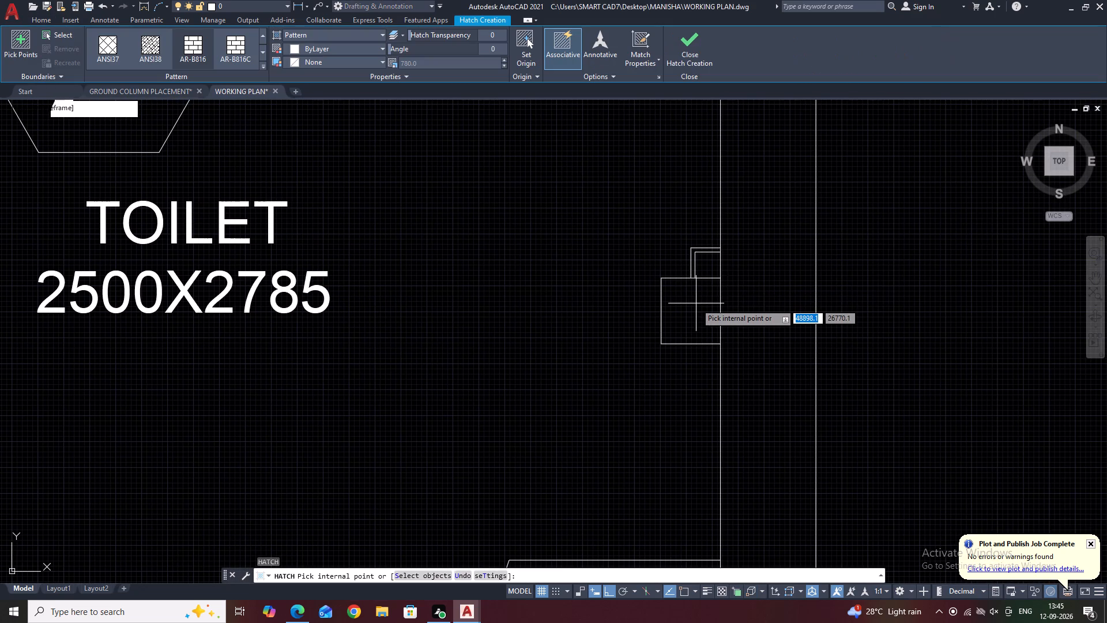
{"action": "left_click", "coordinate": [308, 36]}
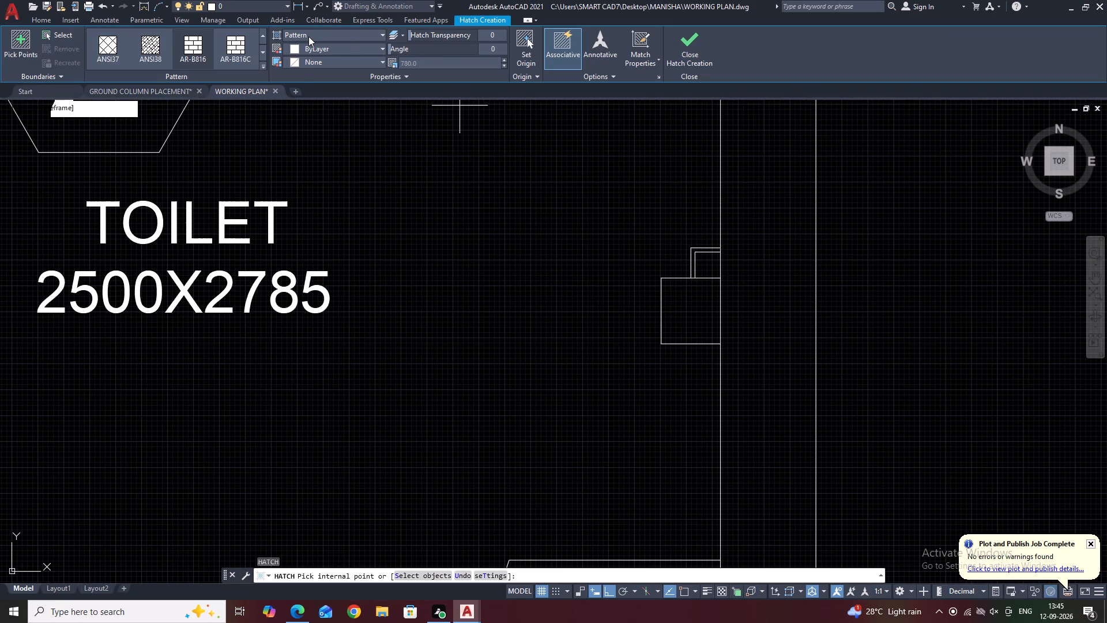
{"action": "left_click", "coordinate": [309, 51]}
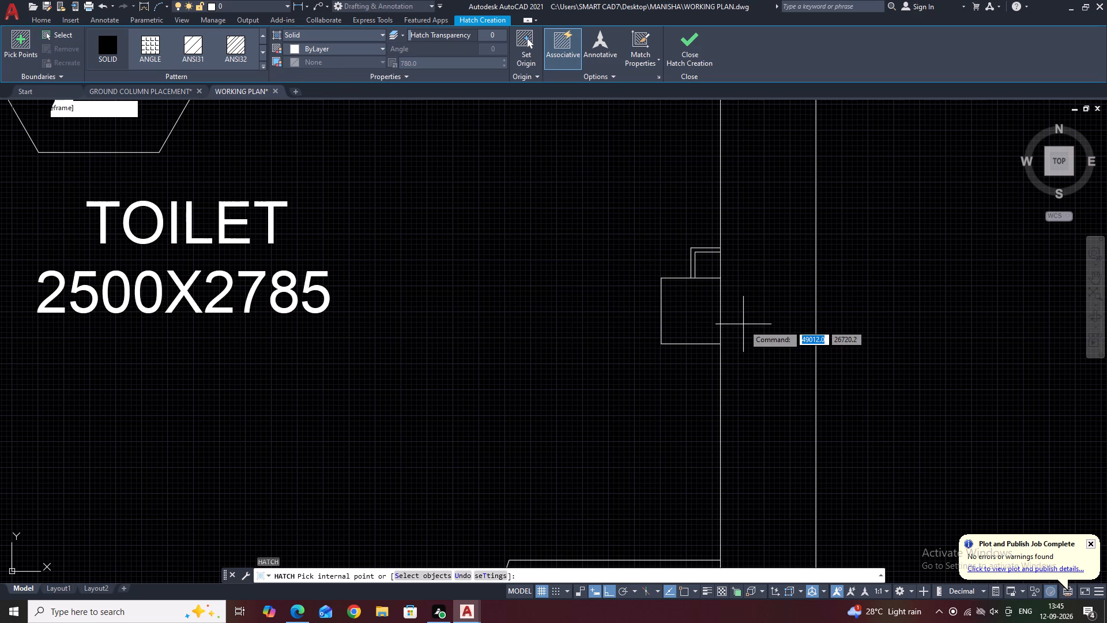
{"action": "left_click", "coordinate": [673, 297]}
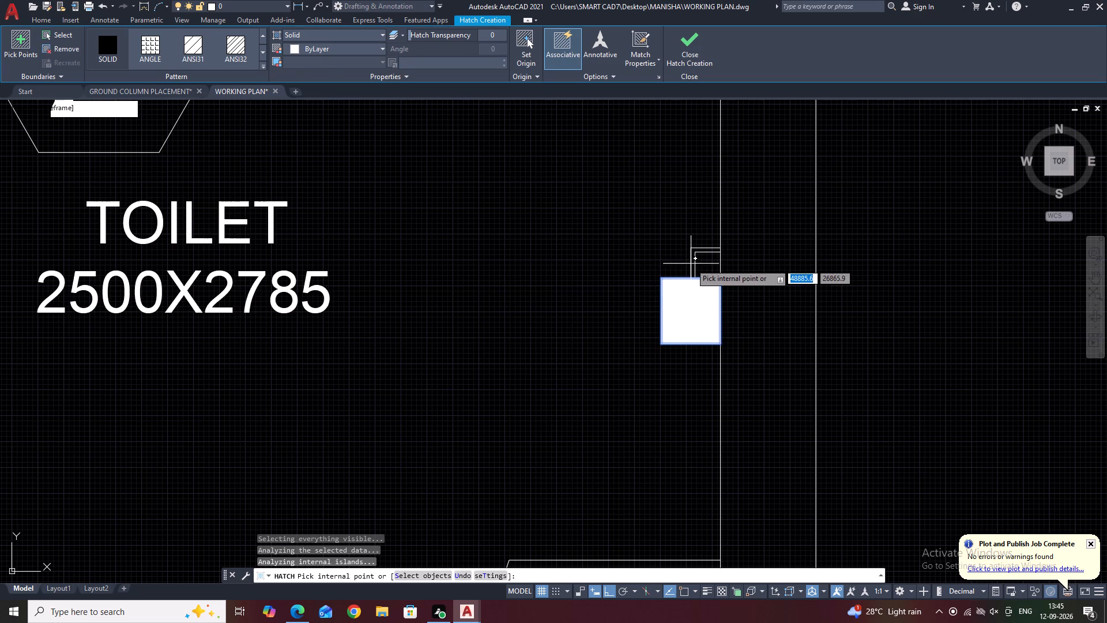
{"action": "scroll", "coordinate": [692, 254], "scroll_direction": "up", "scroll_amount": 2}
{"action": "left_click", "coordinate": [691, 244]}
{"action": "scroll", "coordinate": [701, 275], "scroll_direction": "down", "scroll_amount": 6}
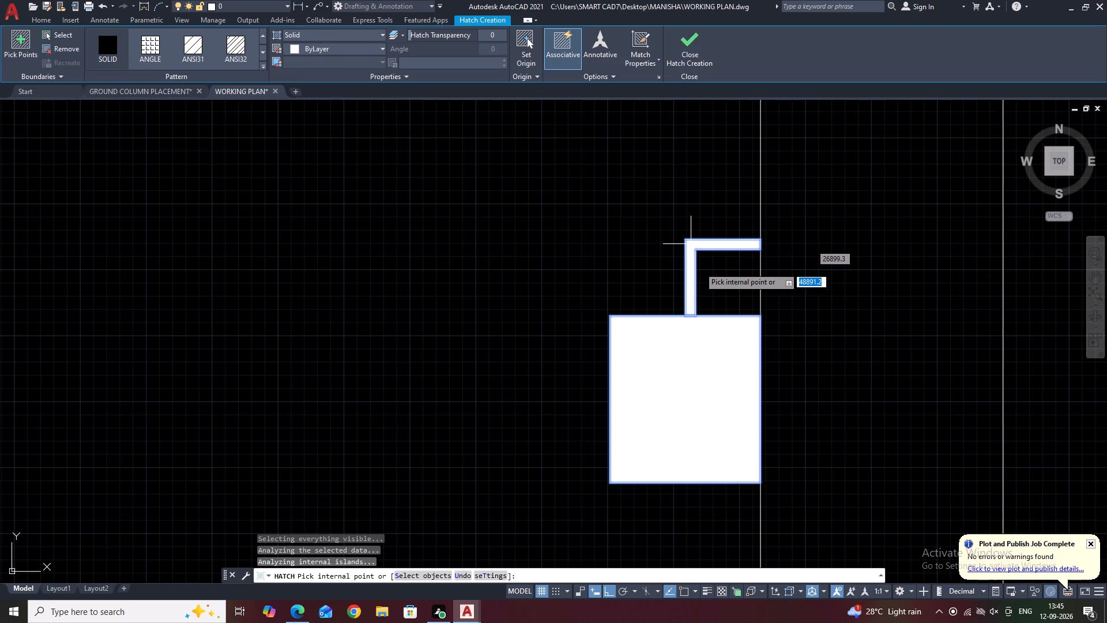
{"action": "scroll", "coordinate": [702, 284], "scroll_direction": "down", "scroll_amount": 6}
{"action": "scroll", "coordinate": [701, 222], "scroll_direction": "up", "scroll_amount": 3}
{"action": "left_click", "coordinate": [696, 222]}
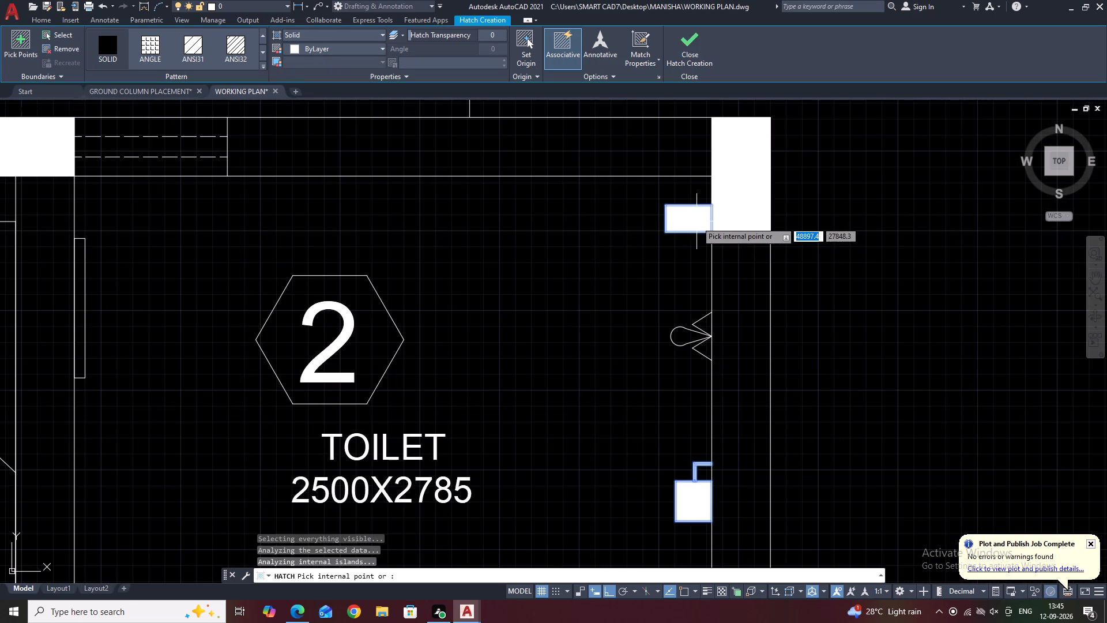
{"action": "left_click", "coordinate": [708, 324]}
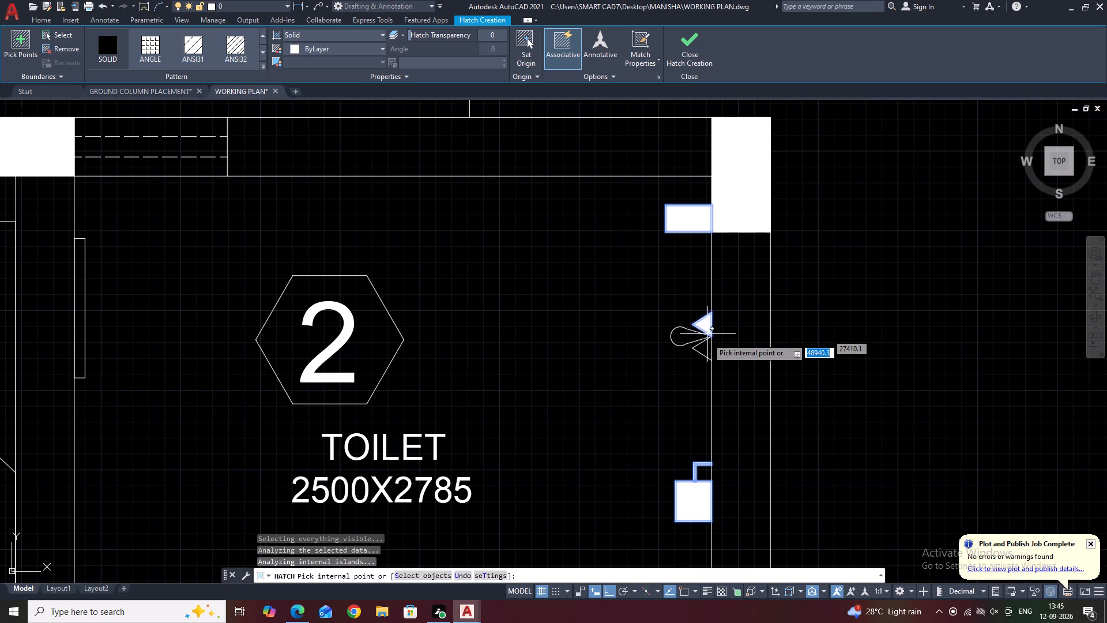
{"action": "left_click", "coordinate": [707, 345]}
{"action": "left_click", "coordinate": [691, 333]}
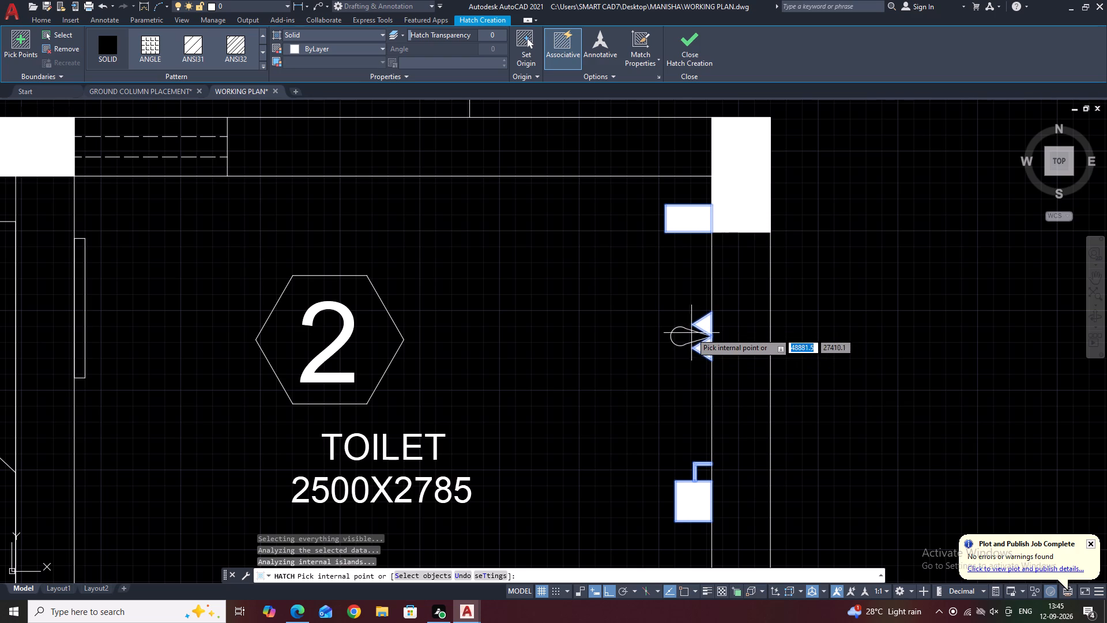
{"action": "key", "text": "Escape"}
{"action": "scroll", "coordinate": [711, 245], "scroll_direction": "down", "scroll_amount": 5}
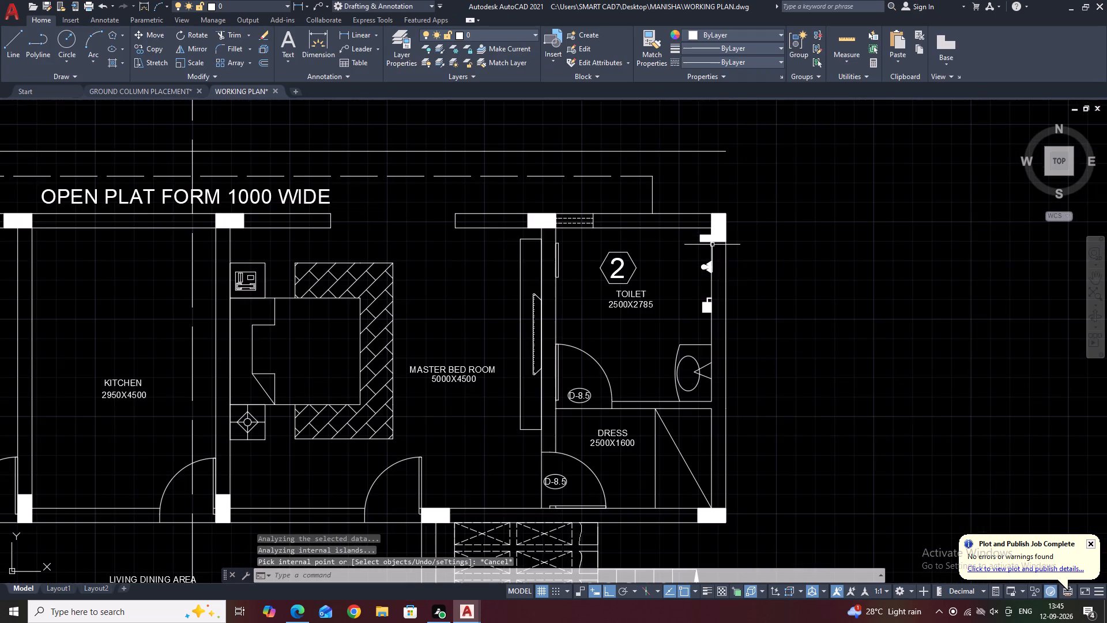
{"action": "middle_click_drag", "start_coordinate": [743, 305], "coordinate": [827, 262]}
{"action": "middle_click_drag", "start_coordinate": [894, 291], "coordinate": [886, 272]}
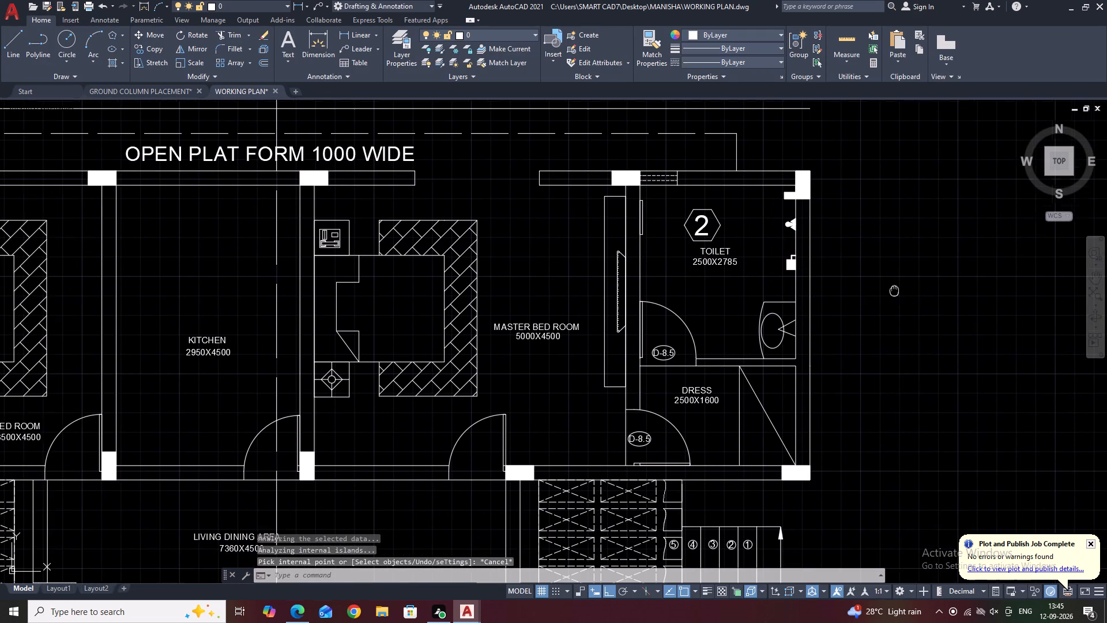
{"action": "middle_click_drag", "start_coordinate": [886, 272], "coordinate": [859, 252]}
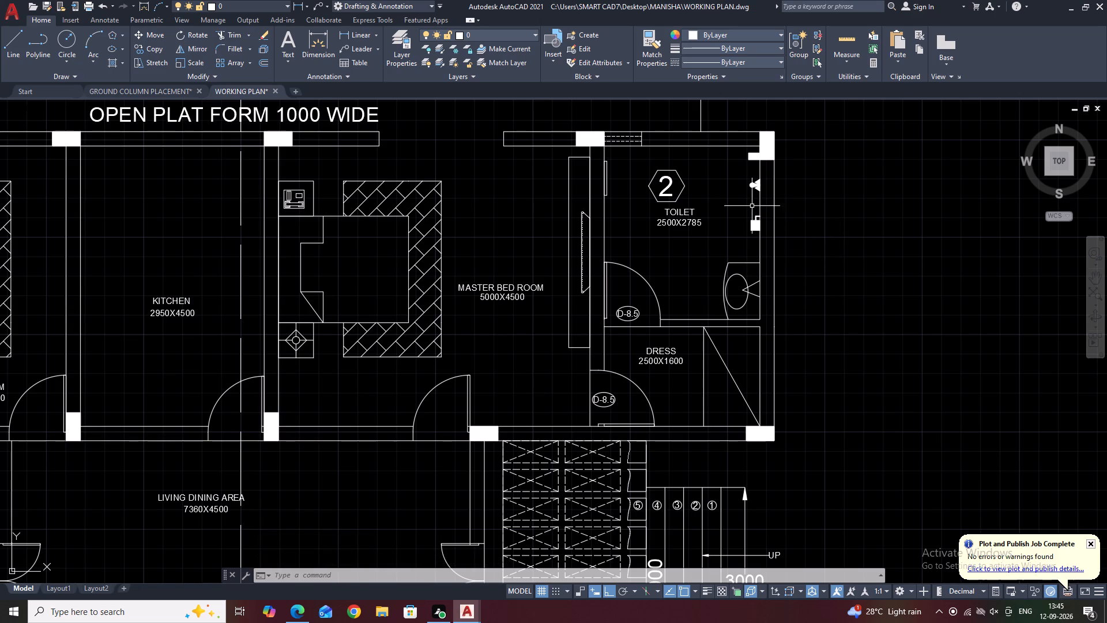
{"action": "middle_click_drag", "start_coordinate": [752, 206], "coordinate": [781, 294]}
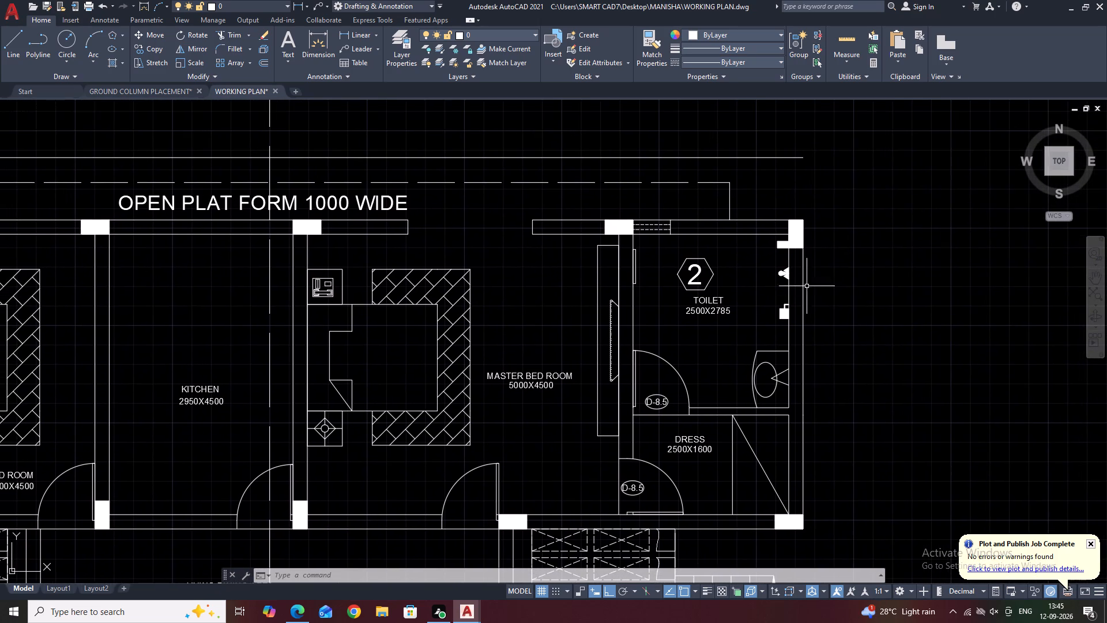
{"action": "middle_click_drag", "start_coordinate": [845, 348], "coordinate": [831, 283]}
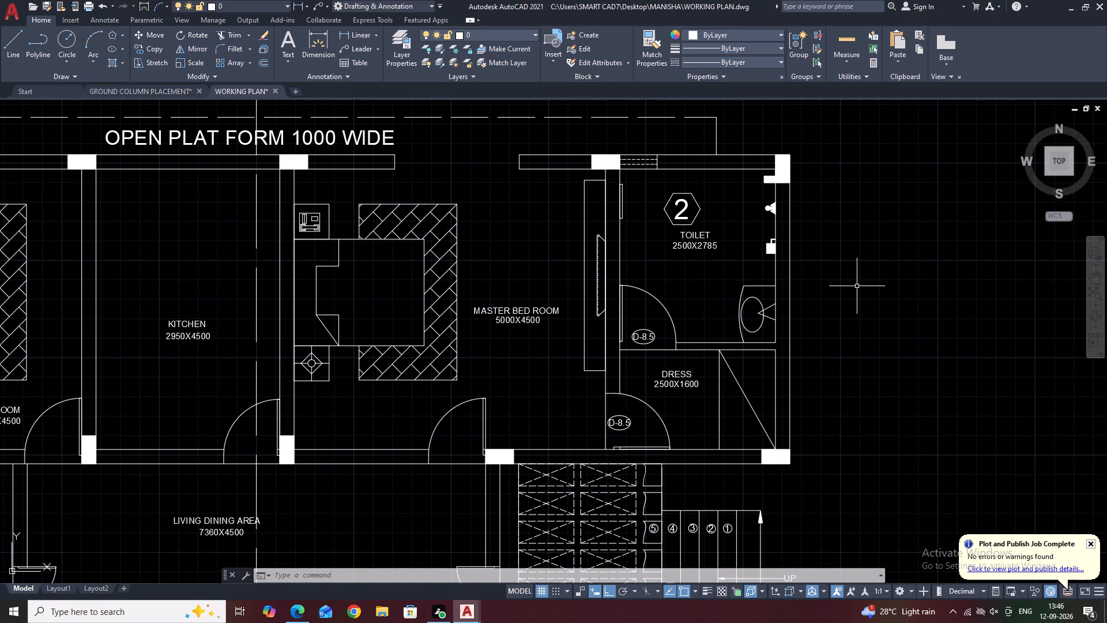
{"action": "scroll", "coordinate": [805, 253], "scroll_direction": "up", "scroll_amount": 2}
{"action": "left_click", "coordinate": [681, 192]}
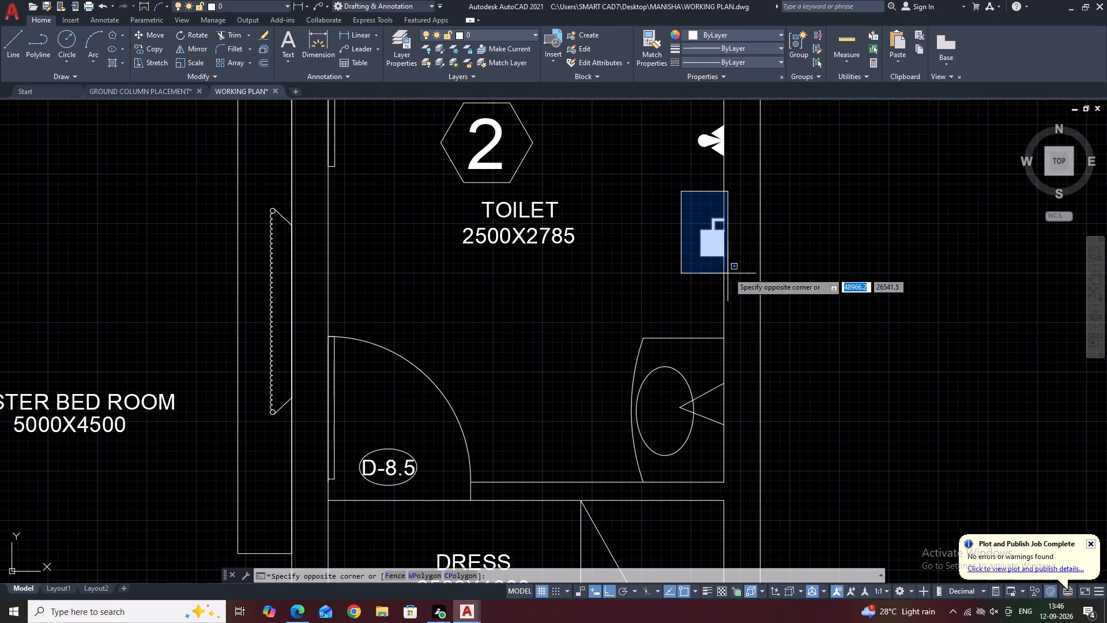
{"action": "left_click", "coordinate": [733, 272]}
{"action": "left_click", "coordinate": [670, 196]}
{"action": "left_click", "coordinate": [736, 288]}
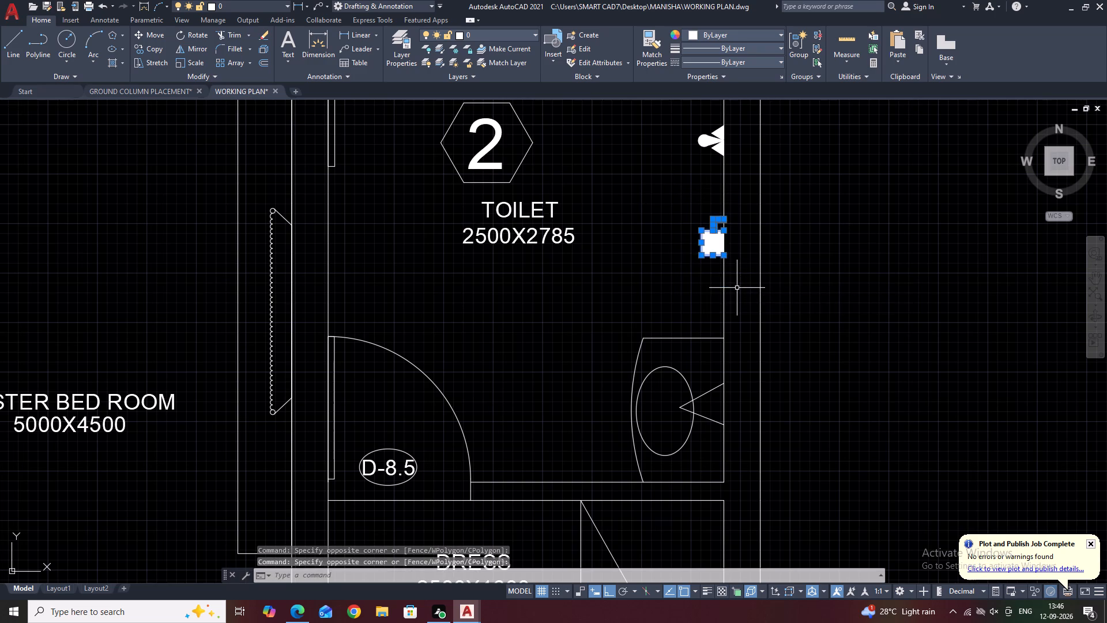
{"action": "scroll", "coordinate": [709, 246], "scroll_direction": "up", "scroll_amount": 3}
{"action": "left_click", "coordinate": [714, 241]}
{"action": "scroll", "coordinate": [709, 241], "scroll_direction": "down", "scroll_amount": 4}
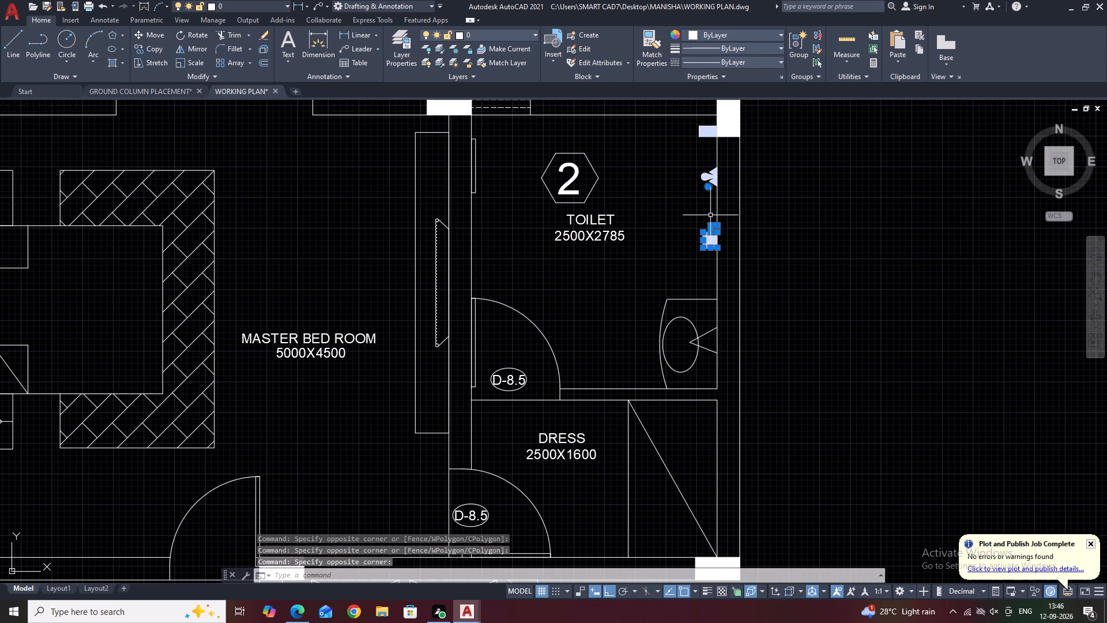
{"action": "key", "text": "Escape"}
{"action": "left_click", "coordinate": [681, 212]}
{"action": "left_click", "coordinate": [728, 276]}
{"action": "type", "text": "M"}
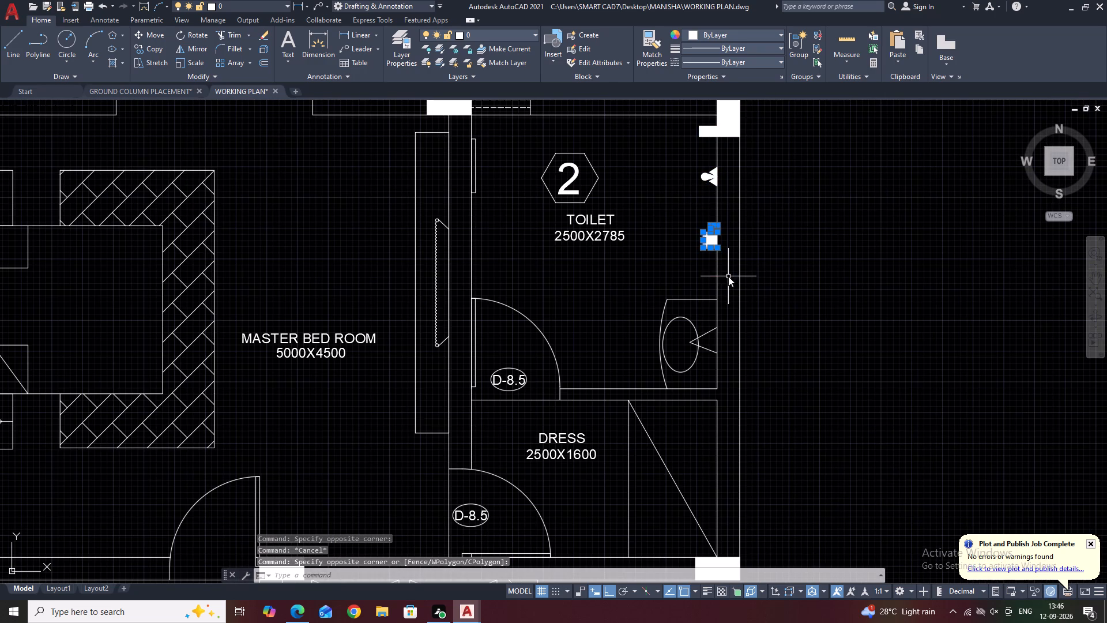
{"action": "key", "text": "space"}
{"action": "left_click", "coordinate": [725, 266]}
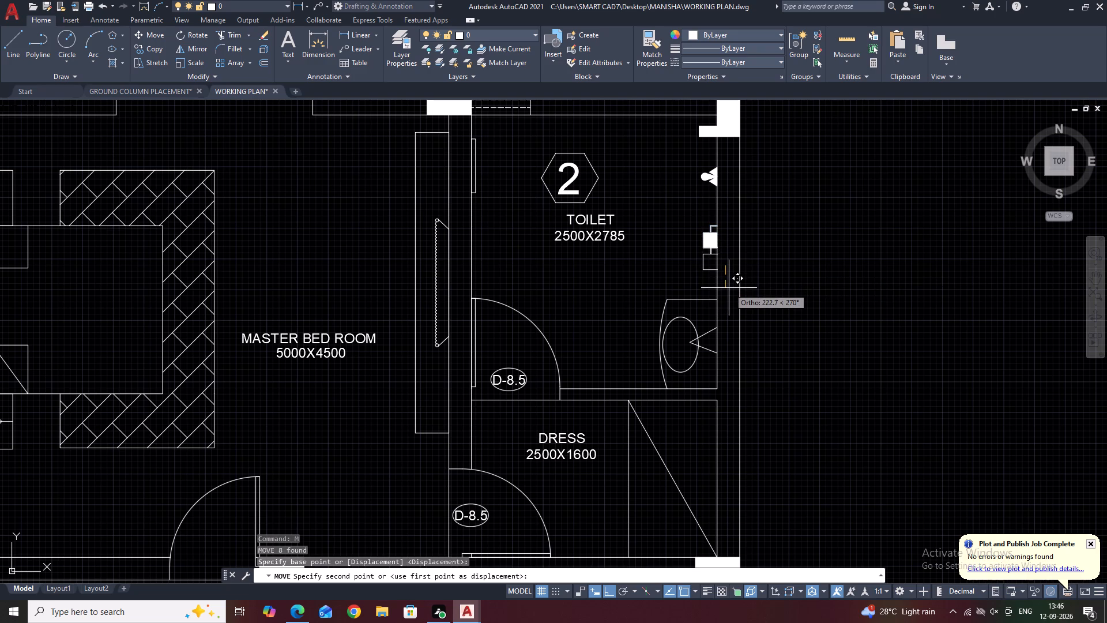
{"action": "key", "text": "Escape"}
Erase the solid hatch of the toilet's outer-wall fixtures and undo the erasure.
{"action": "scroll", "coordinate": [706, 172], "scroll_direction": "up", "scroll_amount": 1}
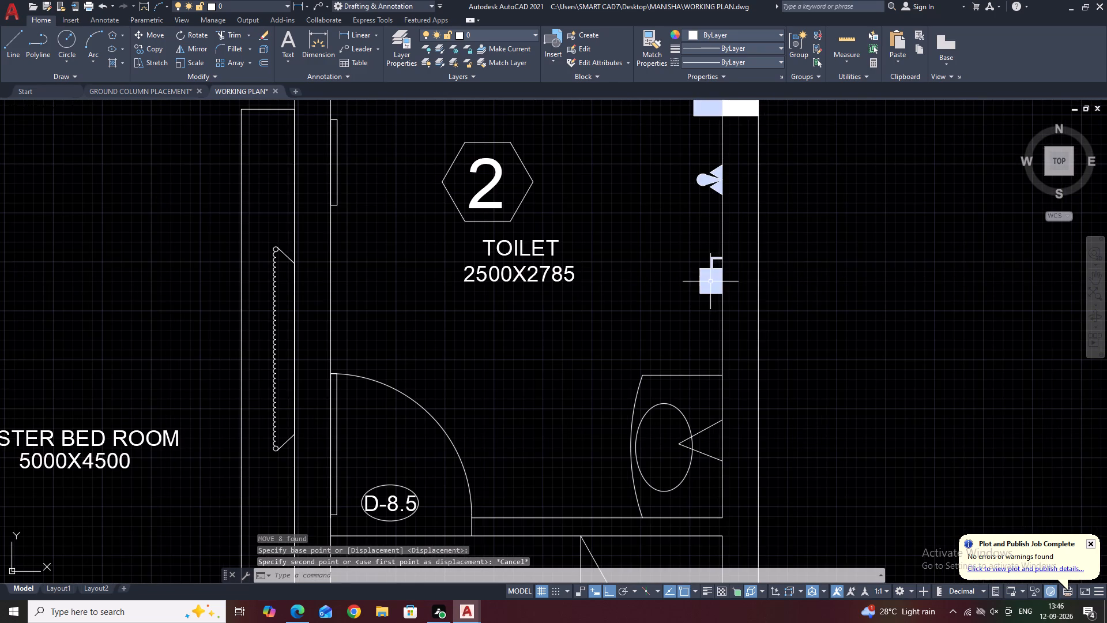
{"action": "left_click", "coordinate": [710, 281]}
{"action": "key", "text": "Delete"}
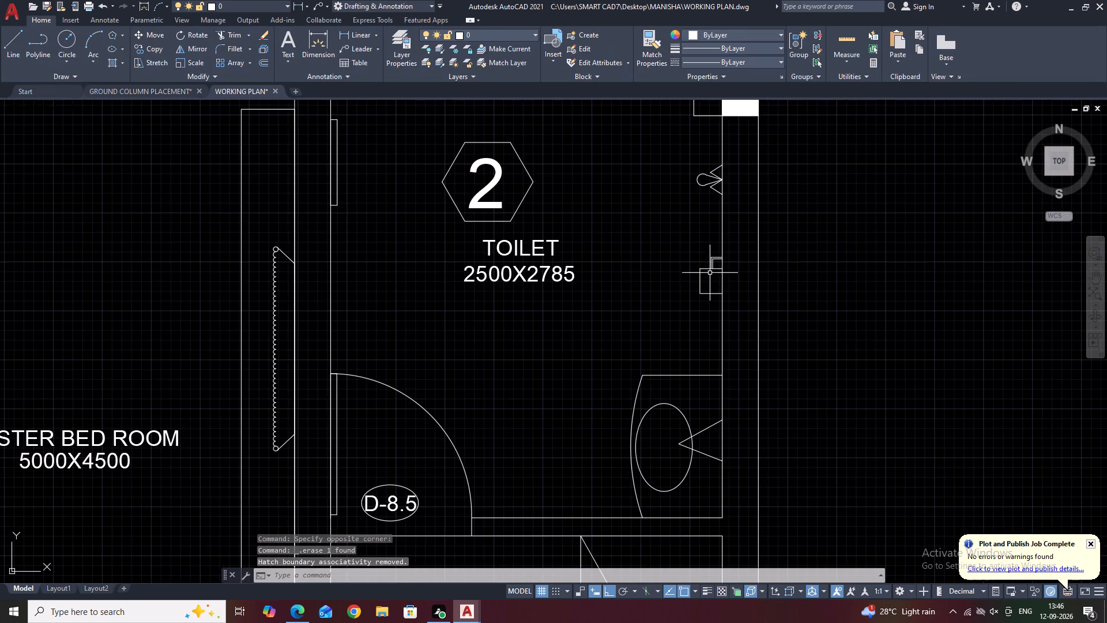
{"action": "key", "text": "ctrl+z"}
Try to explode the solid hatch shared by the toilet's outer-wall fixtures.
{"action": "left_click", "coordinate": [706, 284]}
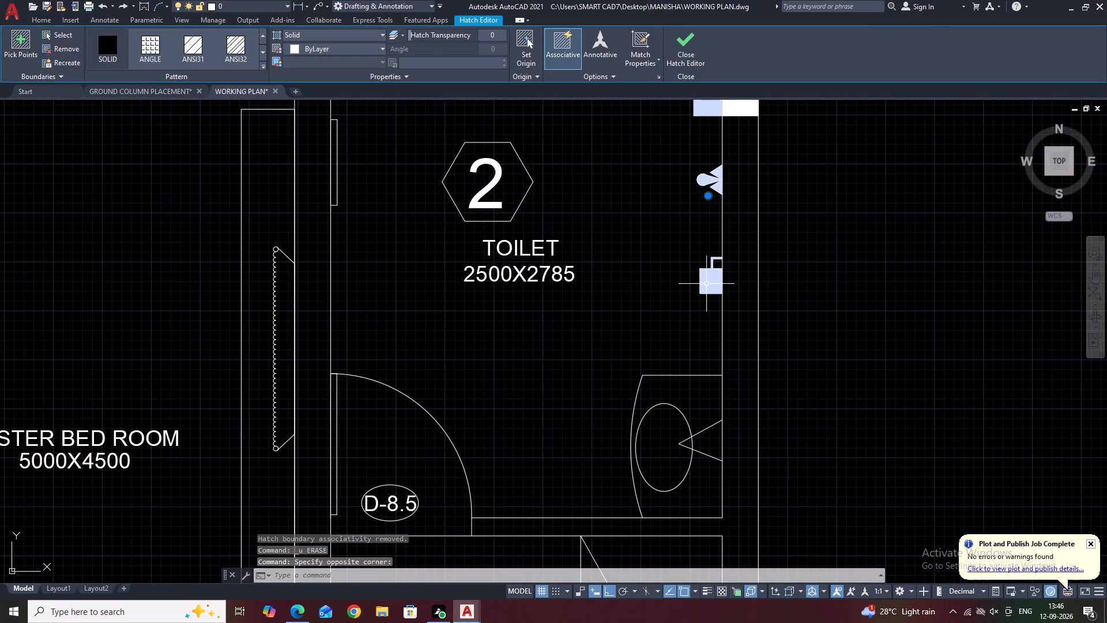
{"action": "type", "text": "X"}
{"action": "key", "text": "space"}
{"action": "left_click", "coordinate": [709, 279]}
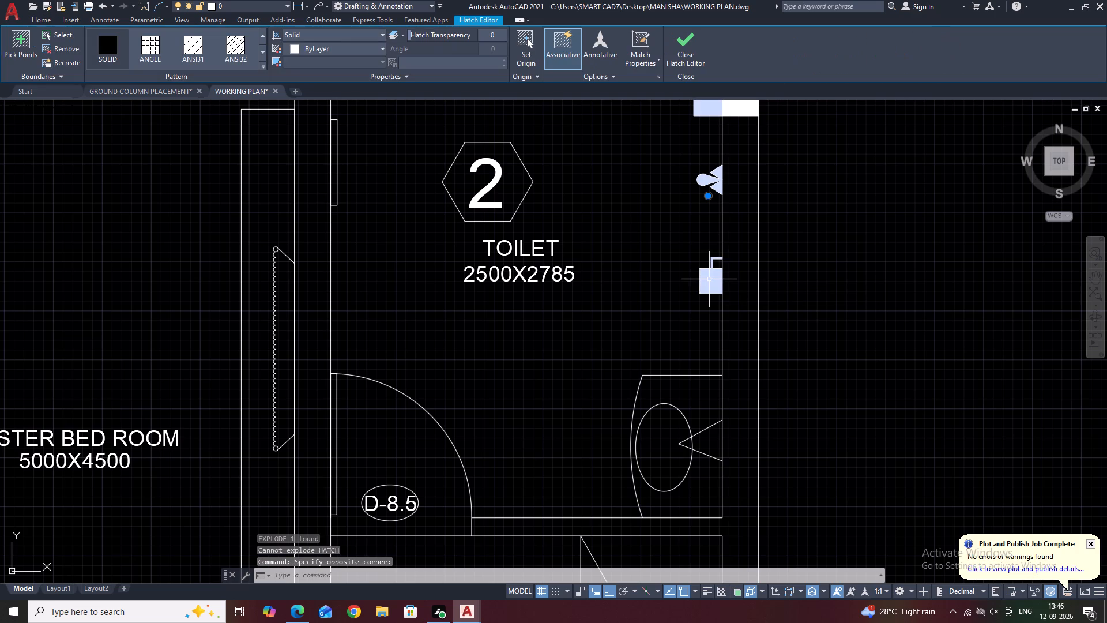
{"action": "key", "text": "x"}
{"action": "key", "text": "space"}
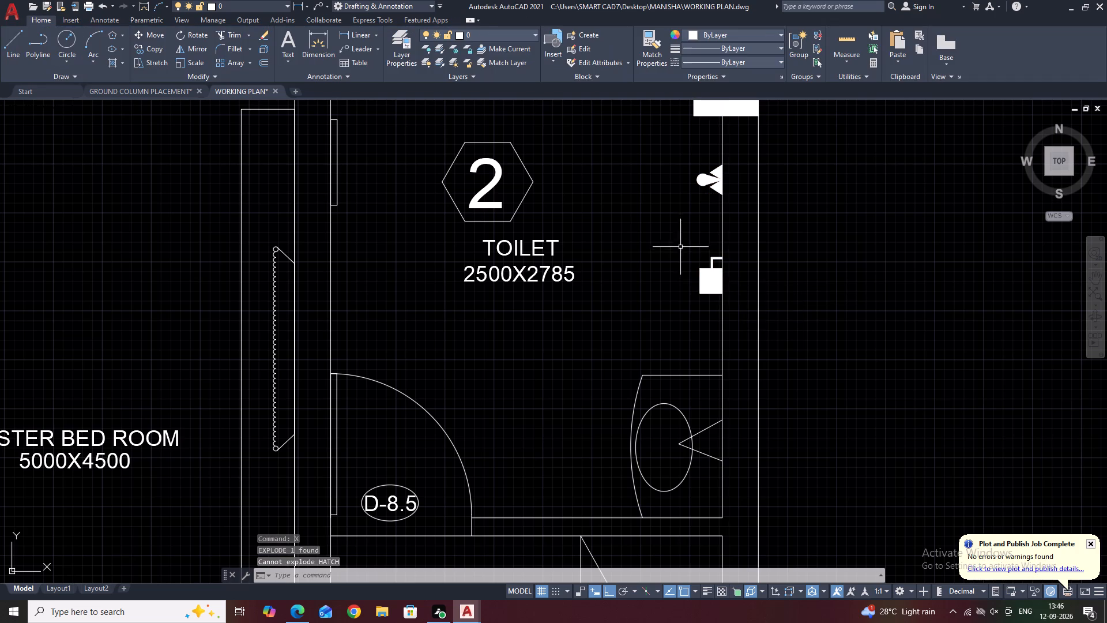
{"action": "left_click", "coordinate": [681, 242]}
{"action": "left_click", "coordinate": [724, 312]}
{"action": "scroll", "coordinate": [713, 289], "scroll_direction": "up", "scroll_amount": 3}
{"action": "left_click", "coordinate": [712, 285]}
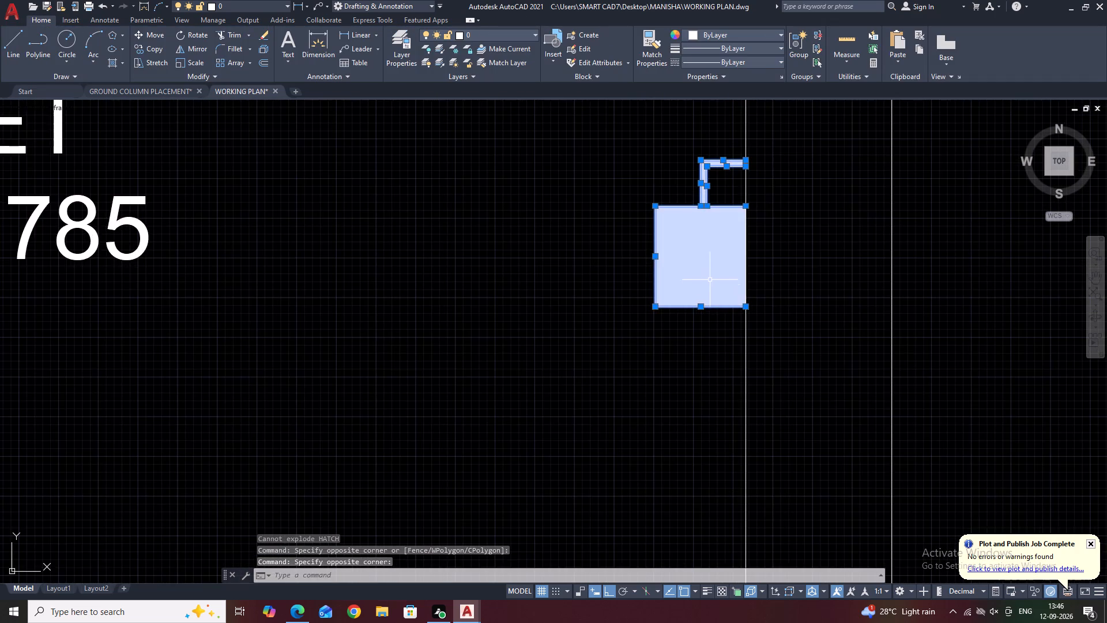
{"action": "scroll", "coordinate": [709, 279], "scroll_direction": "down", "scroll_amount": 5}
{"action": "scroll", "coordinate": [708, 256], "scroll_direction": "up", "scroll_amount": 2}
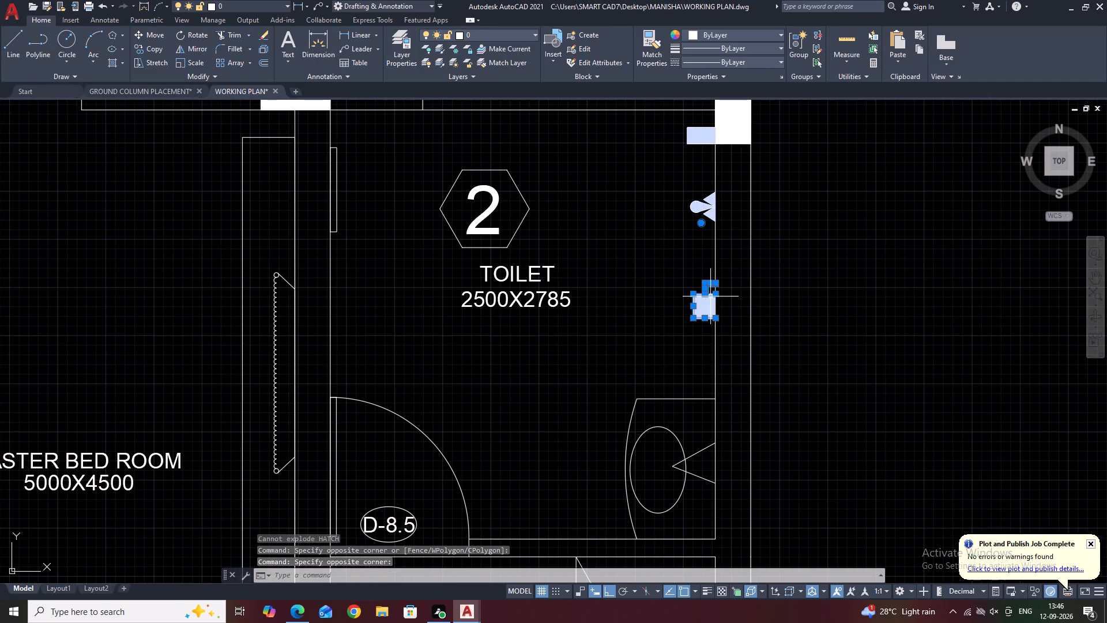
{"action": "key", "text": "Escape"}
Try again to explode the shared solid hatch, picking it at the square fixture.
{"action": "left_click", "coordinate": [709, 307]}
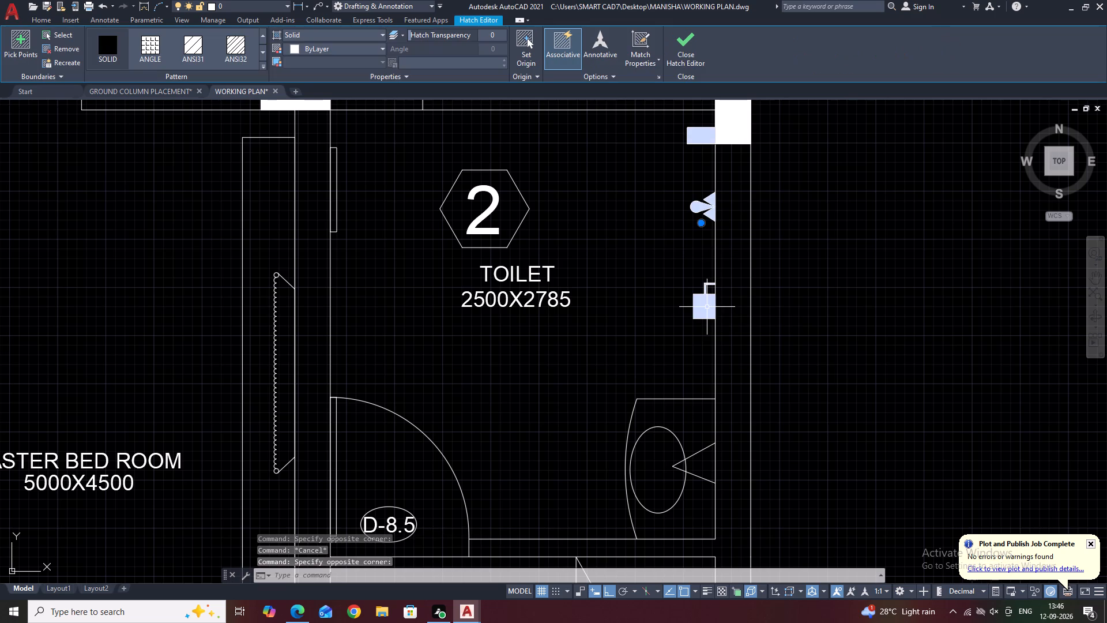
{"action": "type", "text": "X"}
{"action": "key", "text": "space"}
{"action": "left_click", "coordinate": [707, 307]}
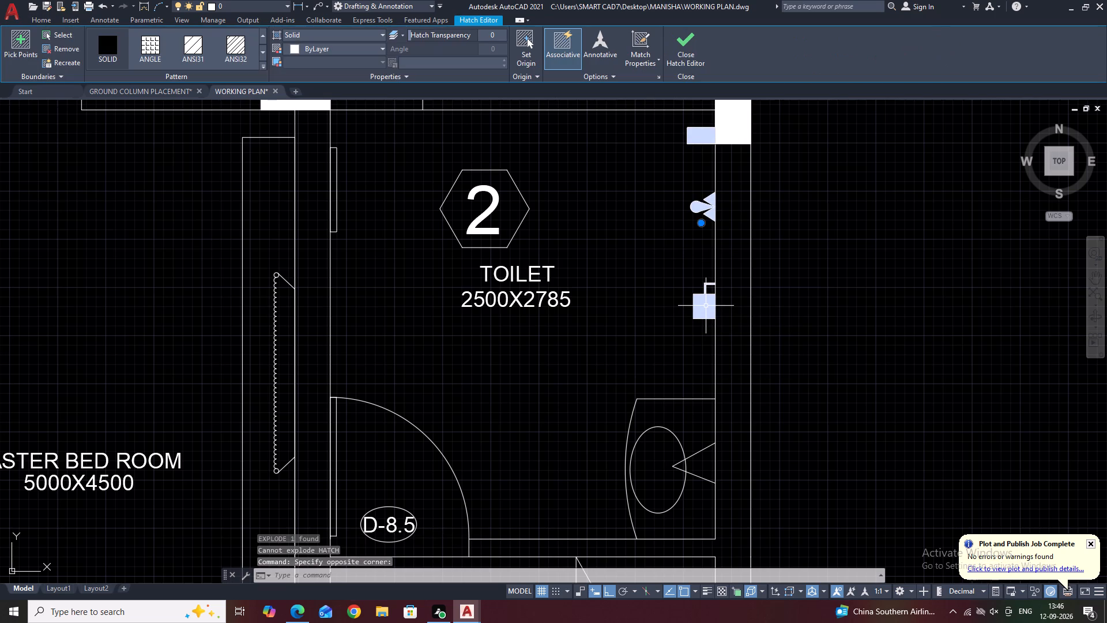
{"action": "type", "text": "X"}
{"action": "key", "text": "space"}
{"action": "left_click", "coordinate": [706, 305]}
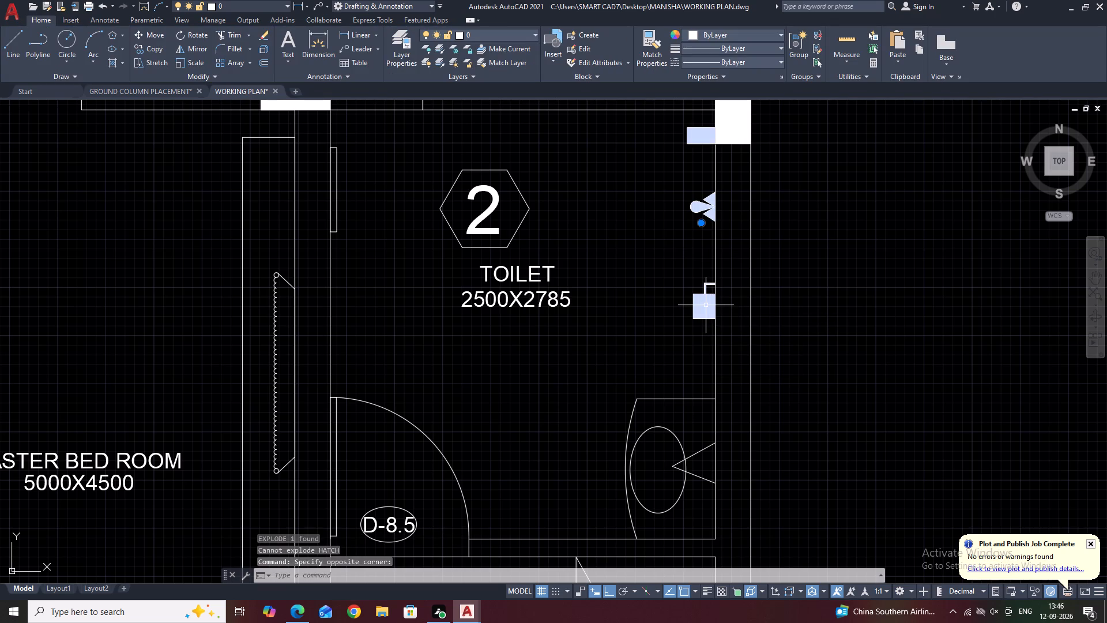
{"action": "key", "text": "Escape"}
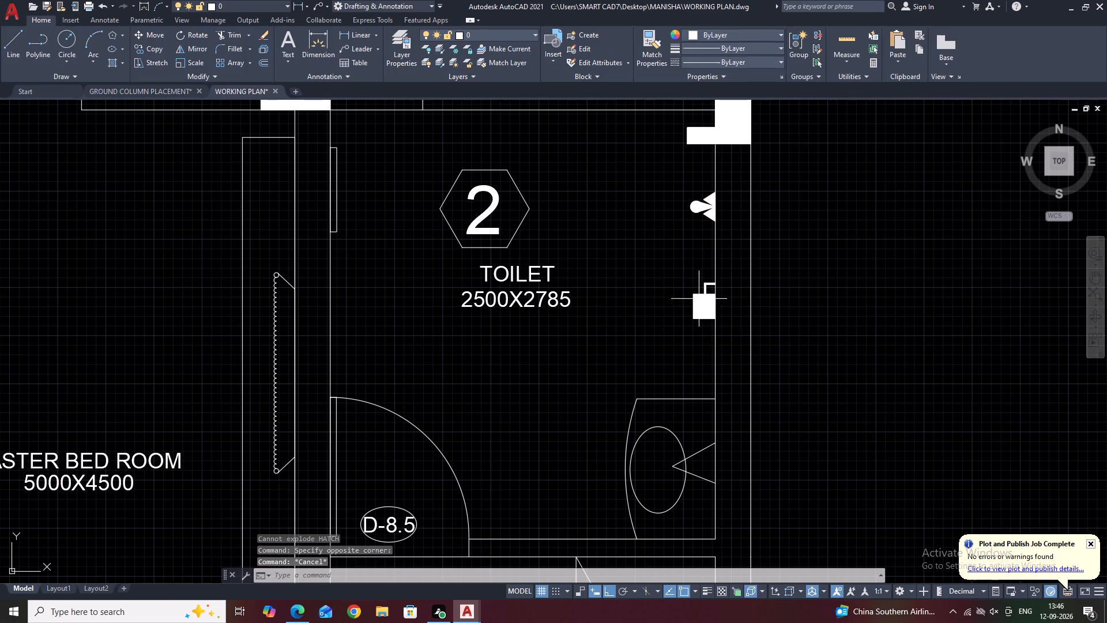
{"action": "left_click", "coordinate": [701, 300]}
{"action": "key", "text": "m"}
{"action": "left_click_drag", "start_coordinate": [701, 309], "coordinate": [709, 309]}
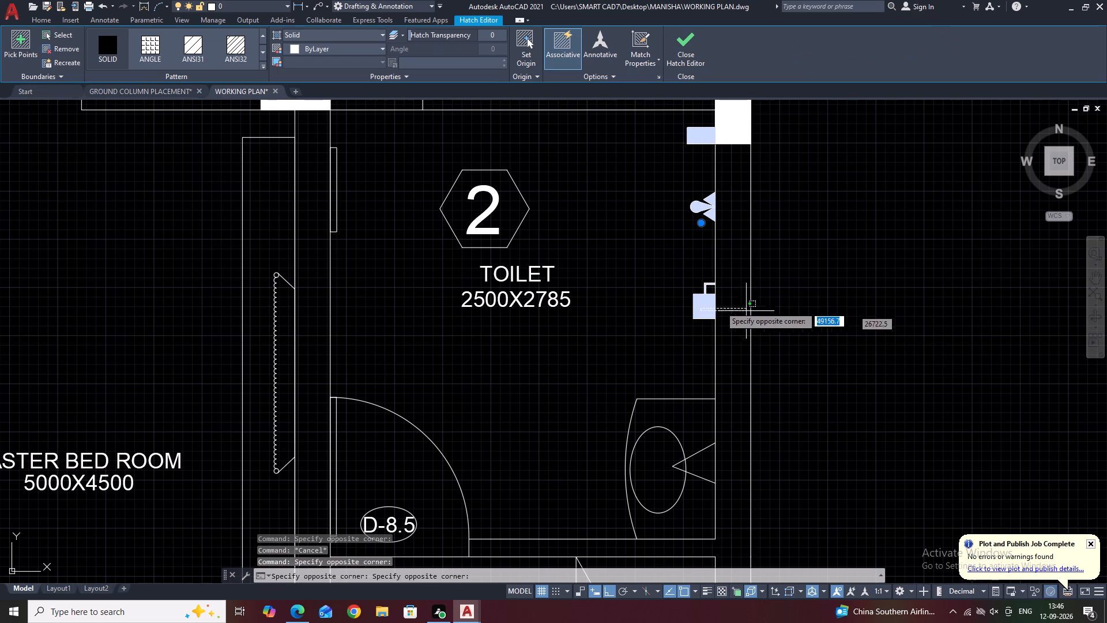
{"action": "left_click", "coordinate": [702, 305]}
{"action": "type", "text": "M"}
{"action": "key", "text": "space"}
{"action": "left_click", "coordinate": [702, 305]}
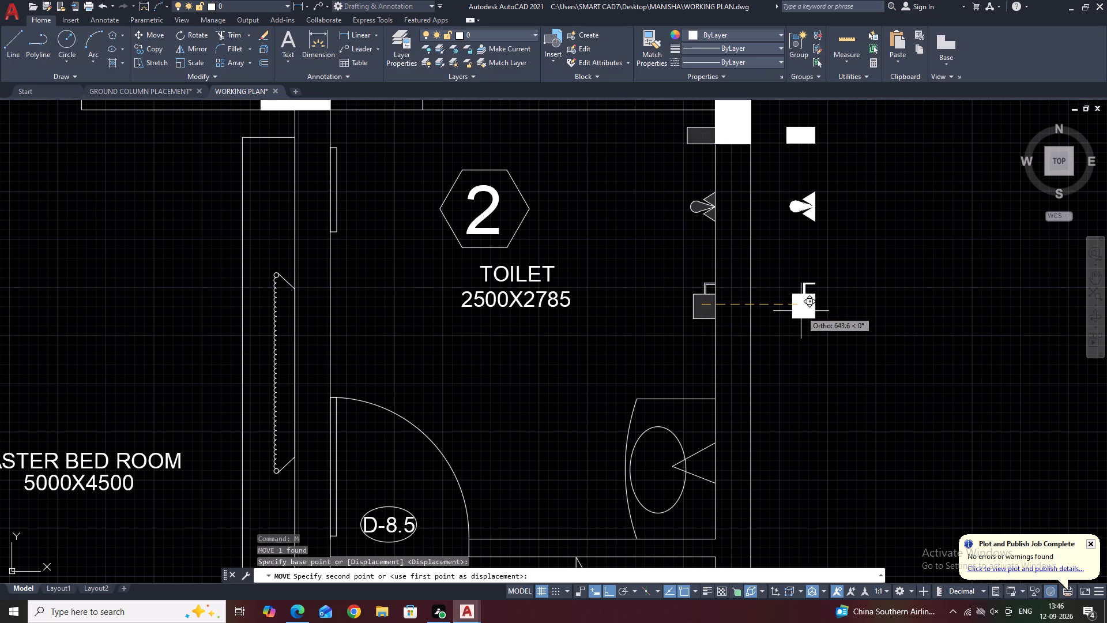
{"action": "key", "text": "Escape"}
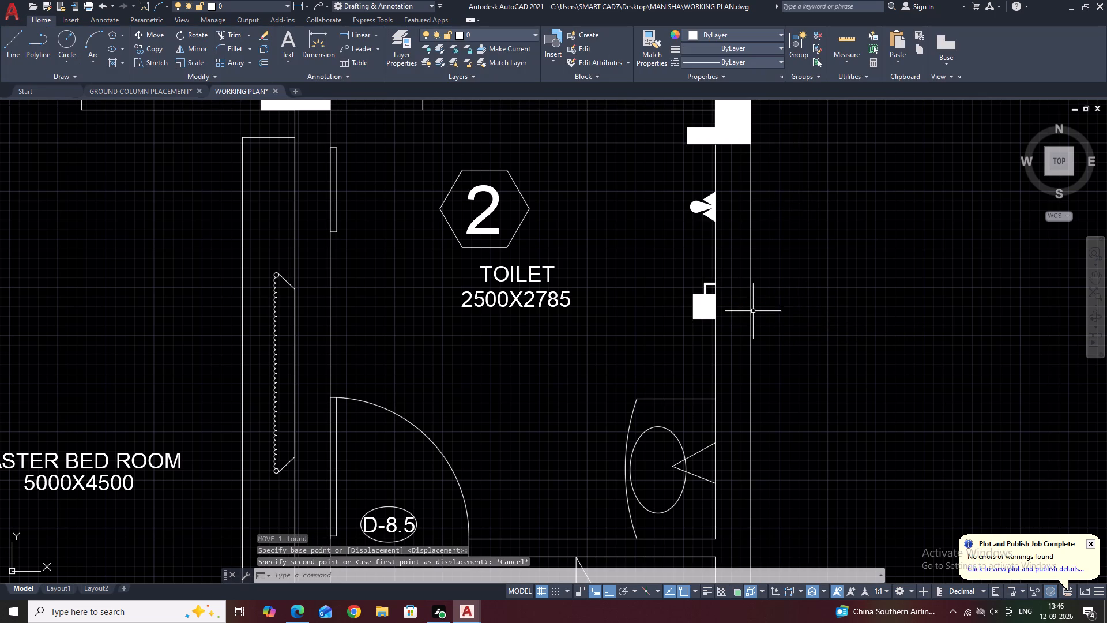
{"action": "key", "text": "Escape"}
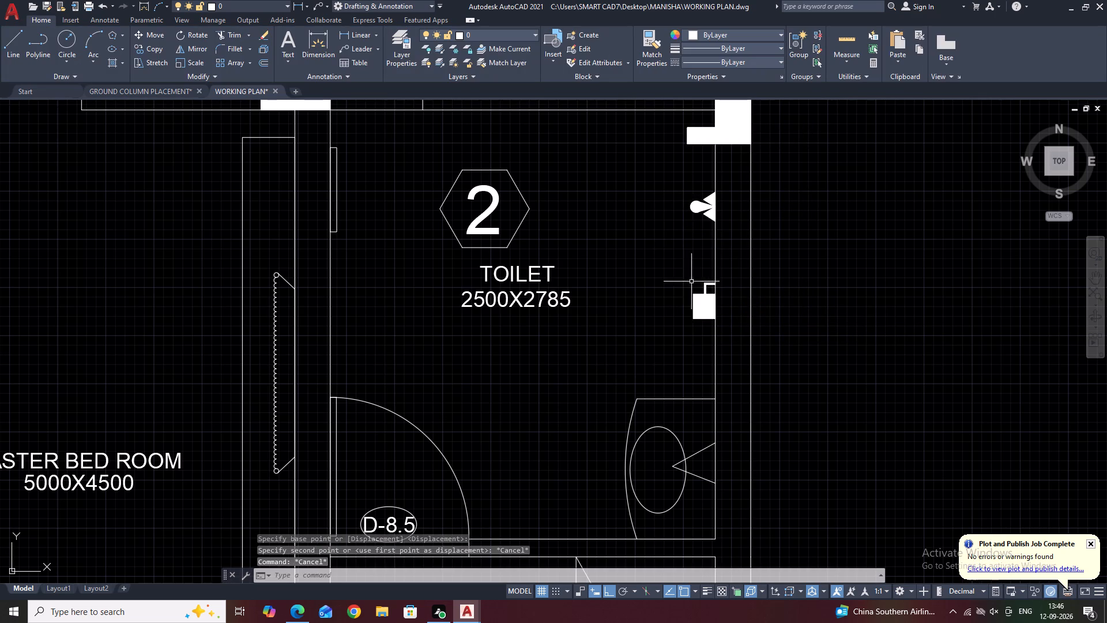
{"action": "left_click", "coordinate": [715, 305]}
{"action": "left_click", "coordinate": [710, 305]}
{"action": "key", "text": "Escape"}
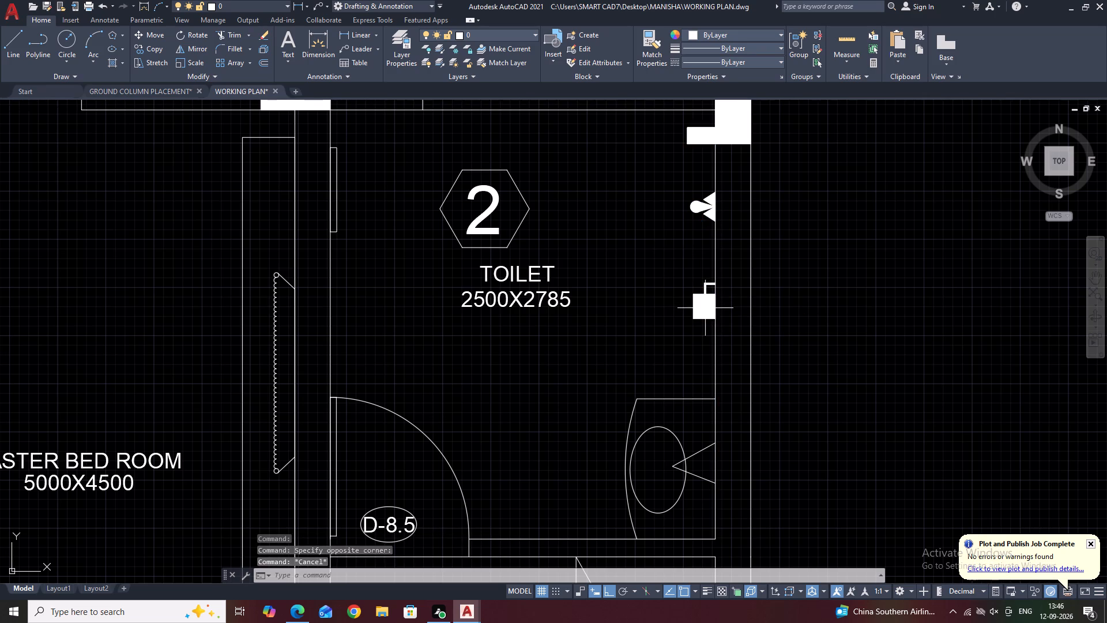
Erase the solid hatch shared by the toilet's outer-wall fixtures, leaving their outlines.
{"action": "left_click", "coordinate": [705, 308]}
{"action": "key", "text": "Delete"}
Move the square fixture and its L-shaped arm down along the toilet's outer wall, closer to the oval fixture below.
{"action": "left_click", "coordinate": [674, 255]}
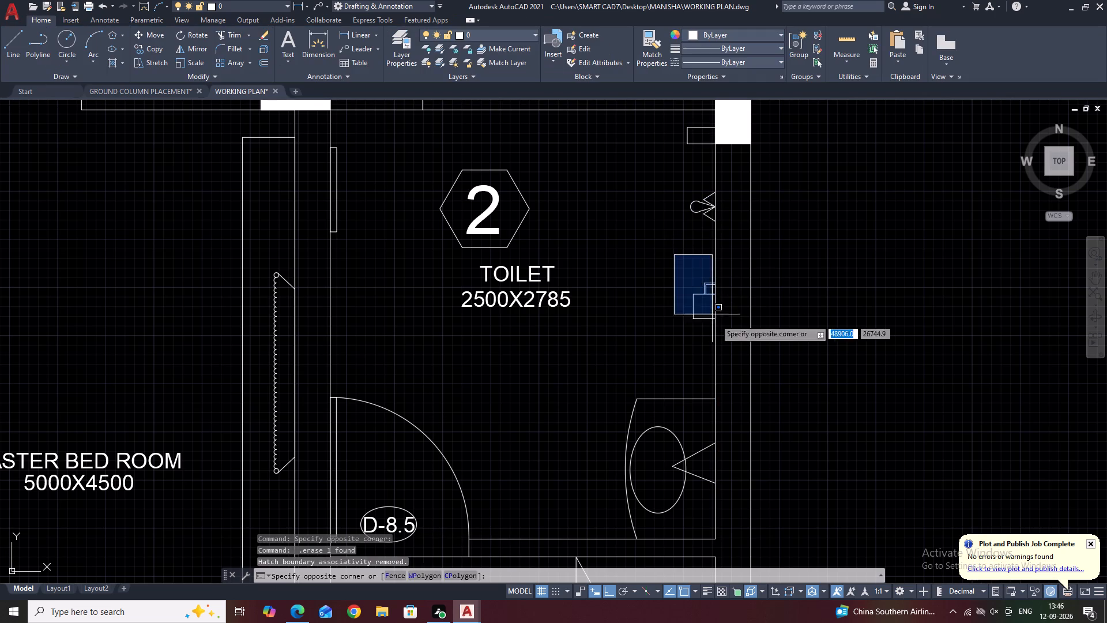
{"action": "left_click", "coordinate": [731, 347]}
{"action": "middle_click_drag", "start_coordinate": [835, 335], "coordinate": [863, 181]}
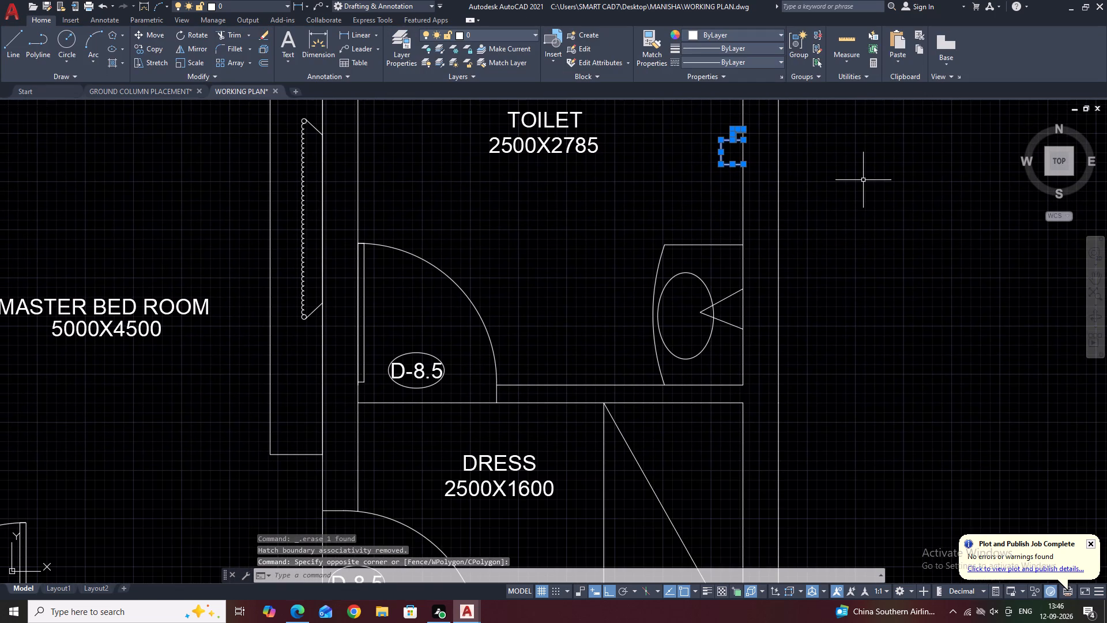
{"action": "type", "text": "M"}
{"action": "key", "text": "space"}
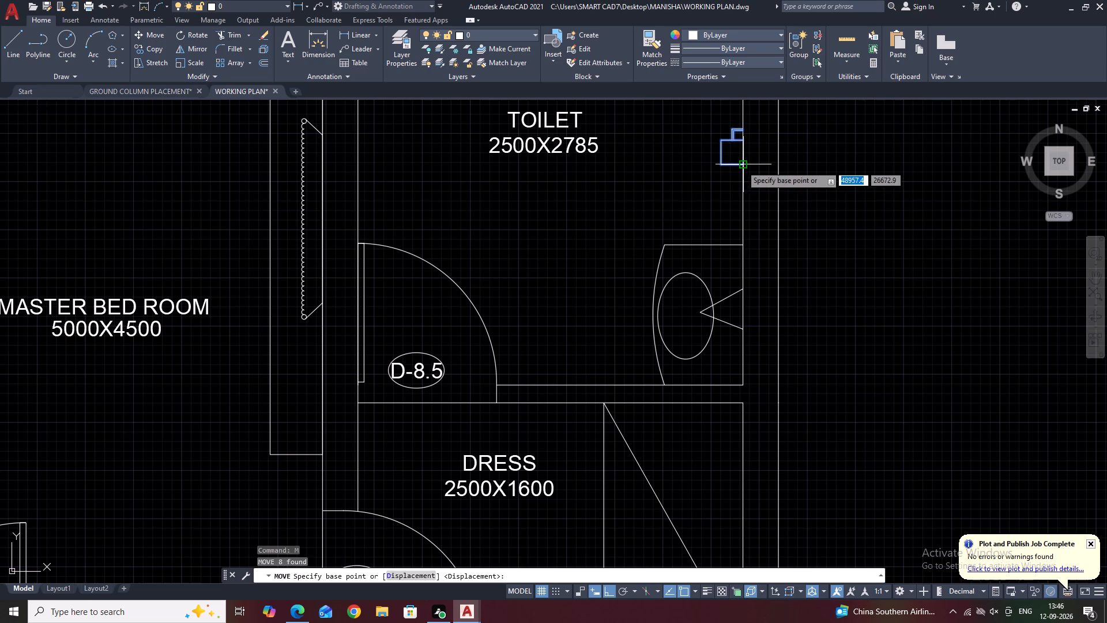
{"action": "left_click", "coordinate": [742, 165]}
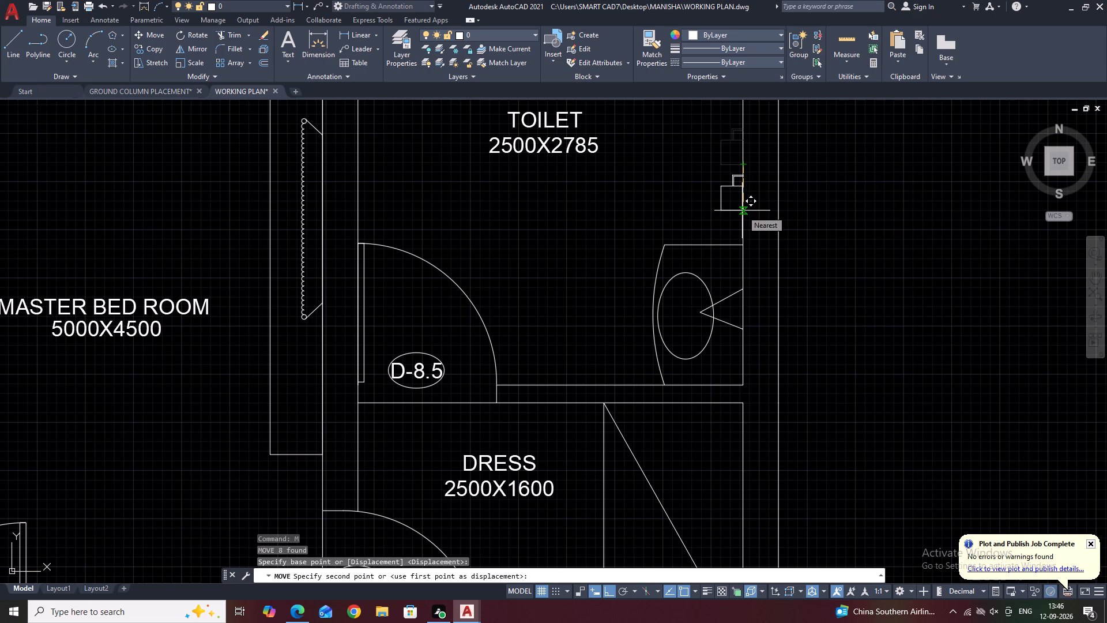
{"action": "left_click", "coordinate": [742, 211]}
Move the teardrop and its two triangles up along the toilet's outer wall, closer to the upper rectangle.
{"action": "middle_click_drag", "start_coordinate": [773, 166], "coordinate": [767, 230]}
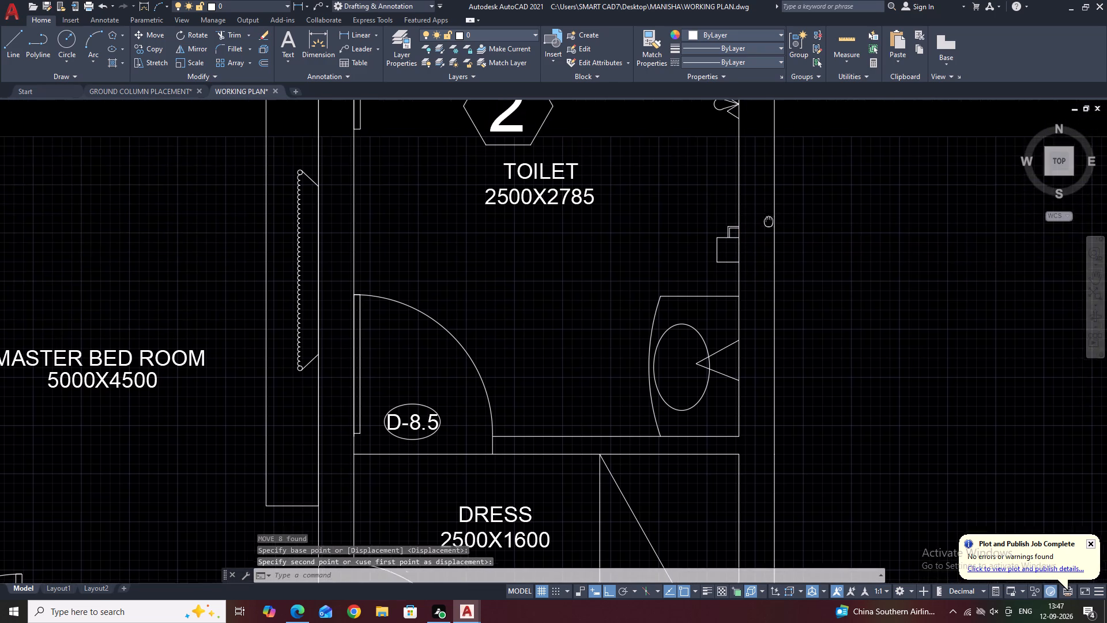
{"action": "middle_click_drag", "start_coordinate": [767, 230], "coordinate": [752, 276]}
{"action": "middle_click_drag", "start_coordinate": [784, 217], "coordinate": [775, 271]}
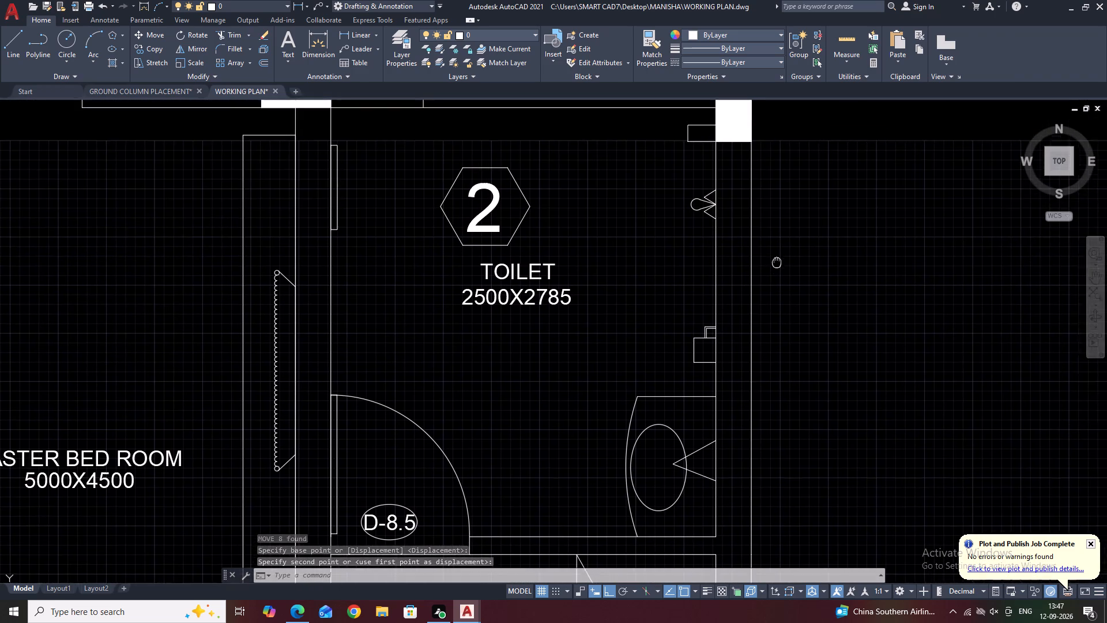
{"action": "middle_click_drag", "start_coordinate": [775, 271], "coordinate": [775, 297]}
{"action": "scroll", "coordinate": [775, 297], "scroll_direction": "down", "scroll_amount": 1}
{"action": "scroll", "coordinate": [727, 249], "scroll_direction": "up", "scroll_amount": 2}
{"action": "left_click", "coordinate": [696, 224]}
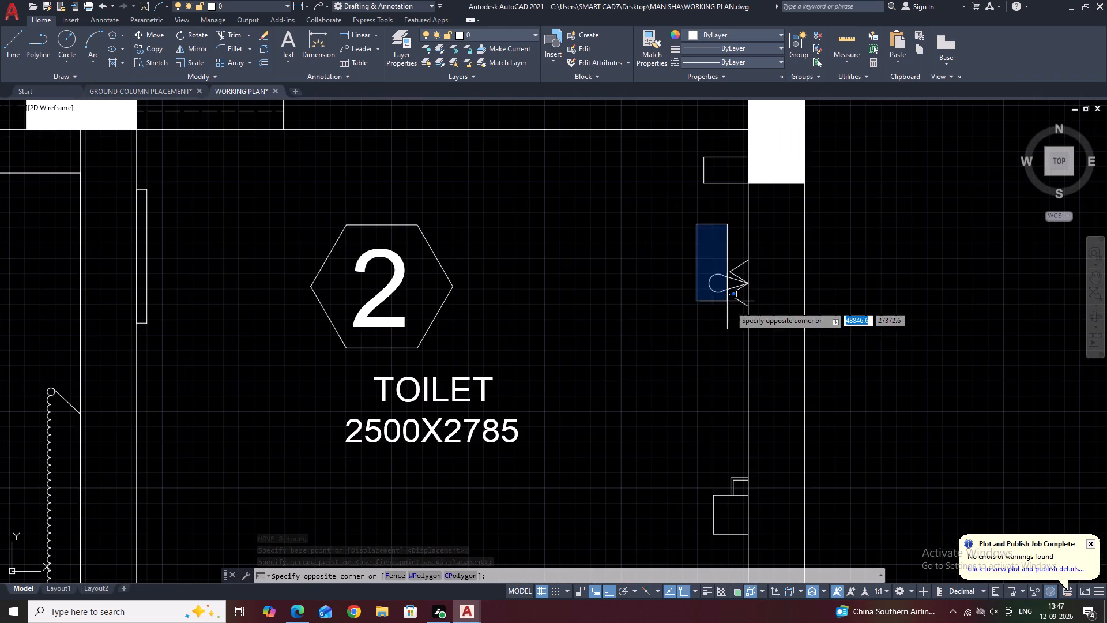
{"action": "left_click", "coordinate": [767, 324]}
{"action": "middle_click_drag", "start_coordinate": [769, 261], "coordinate": [758, 309]}
{"action": "type", "text": "M"}
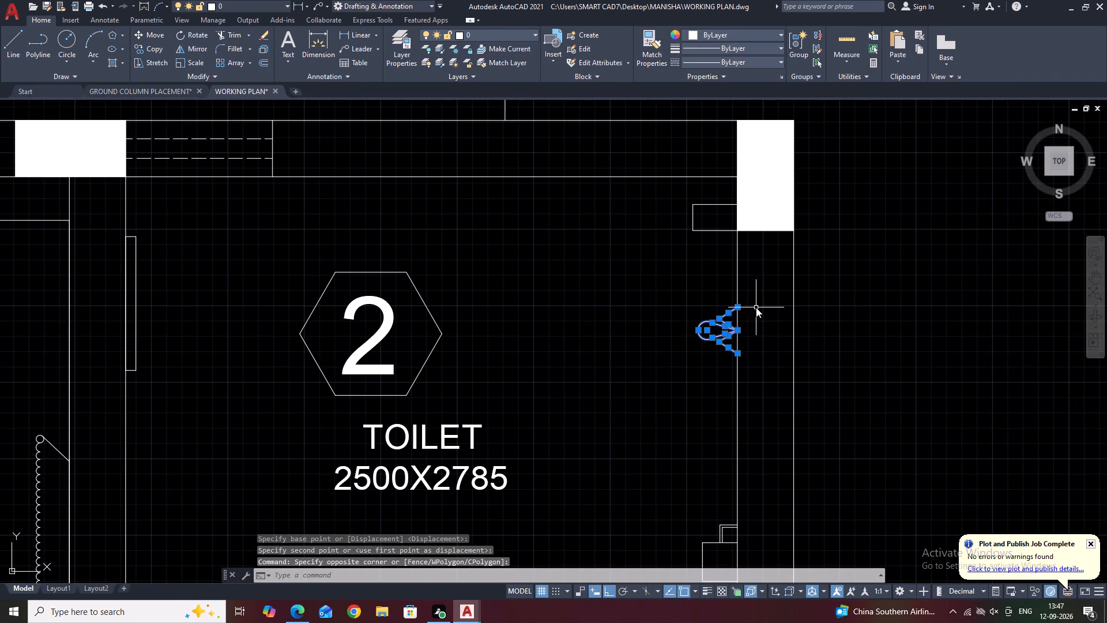
{"action": "key", "text": "space"}
{"action": "left_click", "coordinate": [774, 283]}
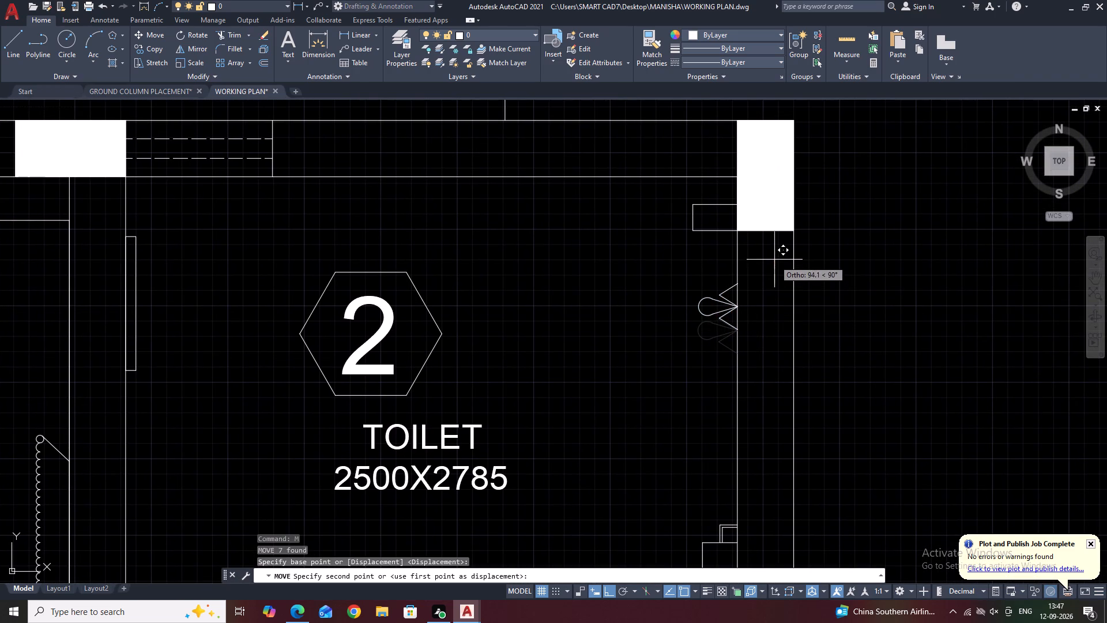
{"action": "scroll", "coordinate": [773, 255], "scroll_direction": "up", "scroll_amount": 3}
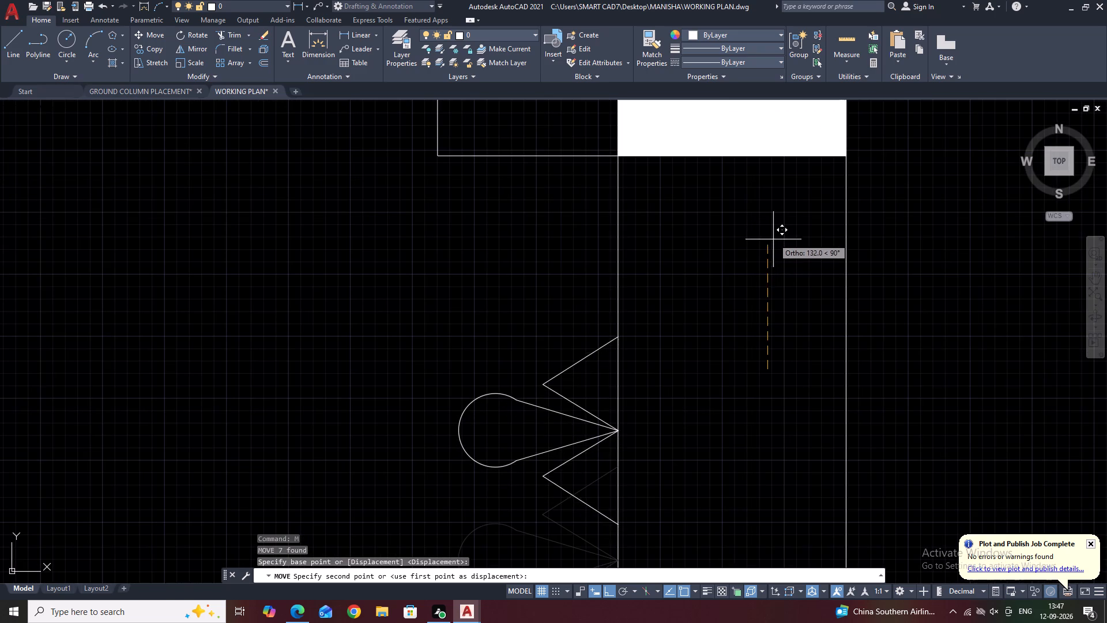
{"action": "left_click", "coordinate": [774, 219]}
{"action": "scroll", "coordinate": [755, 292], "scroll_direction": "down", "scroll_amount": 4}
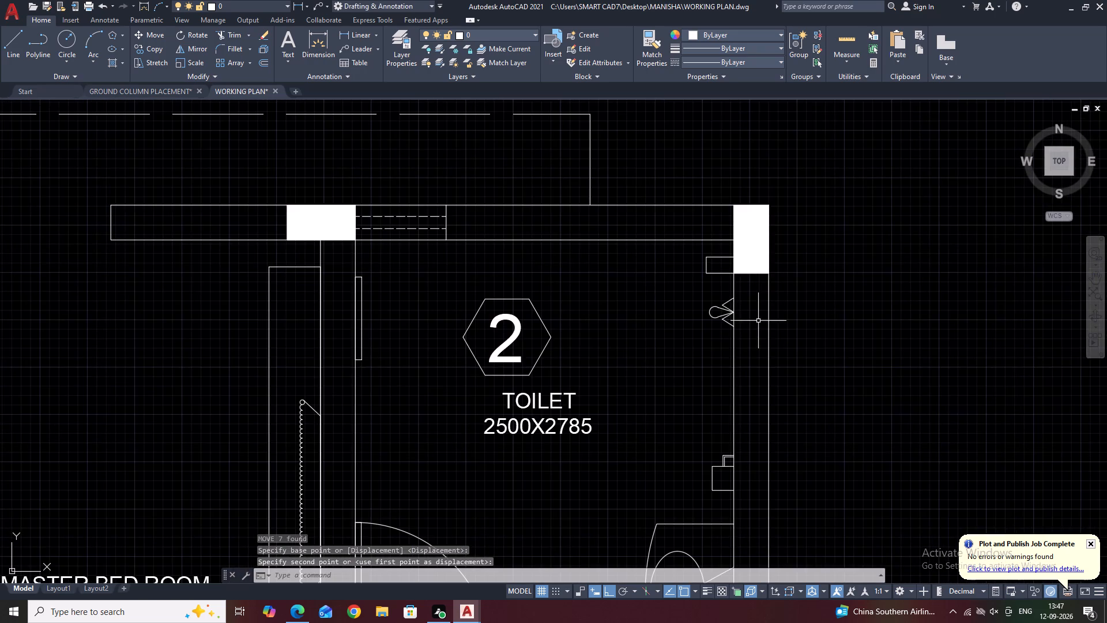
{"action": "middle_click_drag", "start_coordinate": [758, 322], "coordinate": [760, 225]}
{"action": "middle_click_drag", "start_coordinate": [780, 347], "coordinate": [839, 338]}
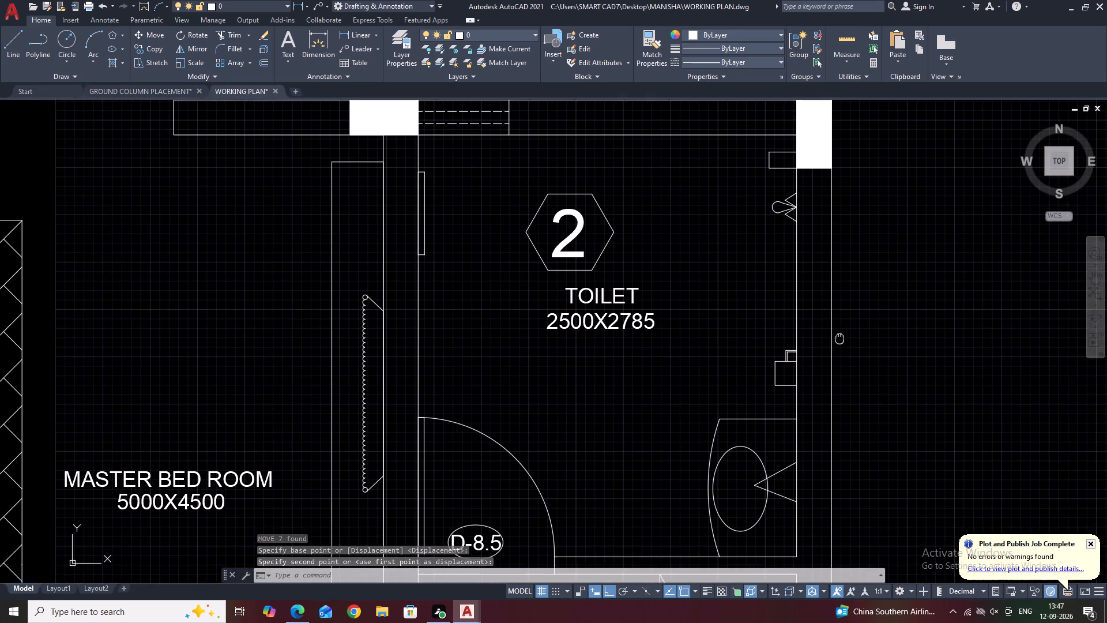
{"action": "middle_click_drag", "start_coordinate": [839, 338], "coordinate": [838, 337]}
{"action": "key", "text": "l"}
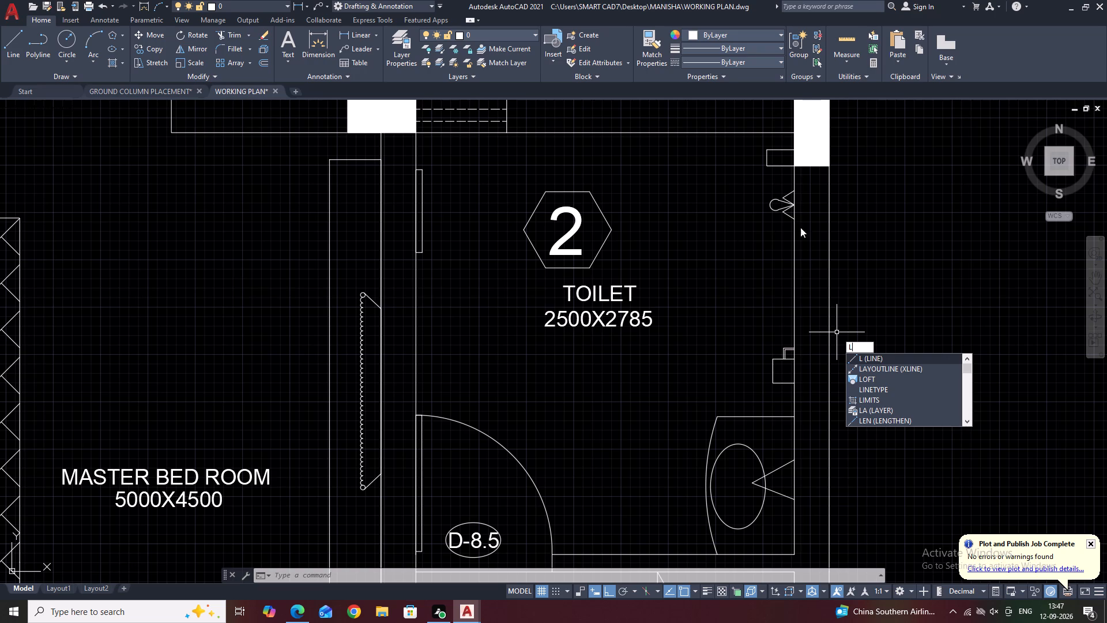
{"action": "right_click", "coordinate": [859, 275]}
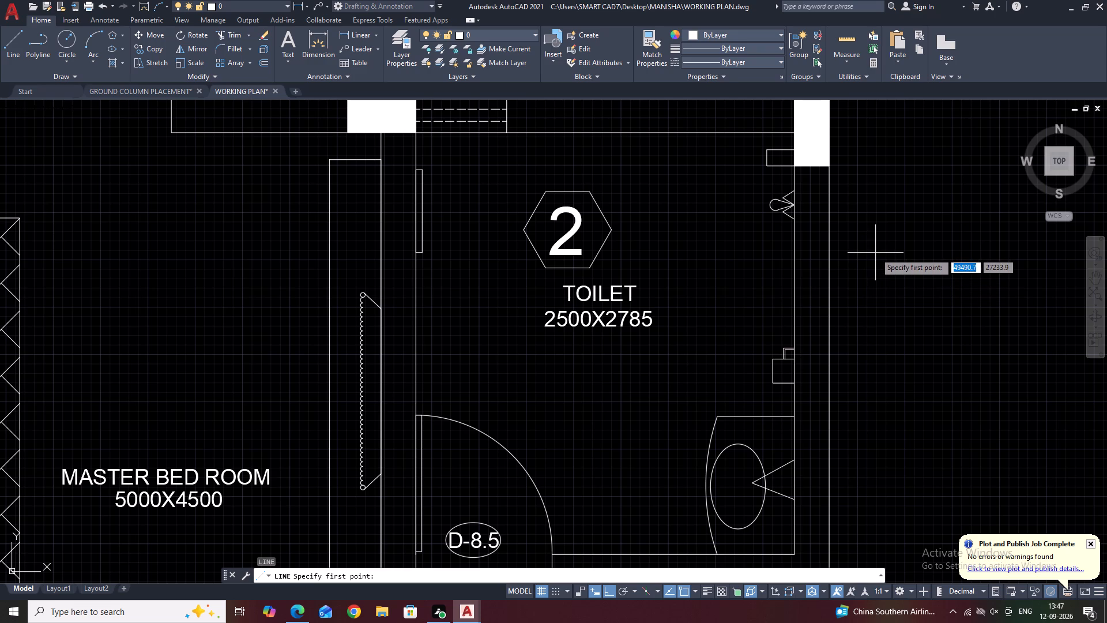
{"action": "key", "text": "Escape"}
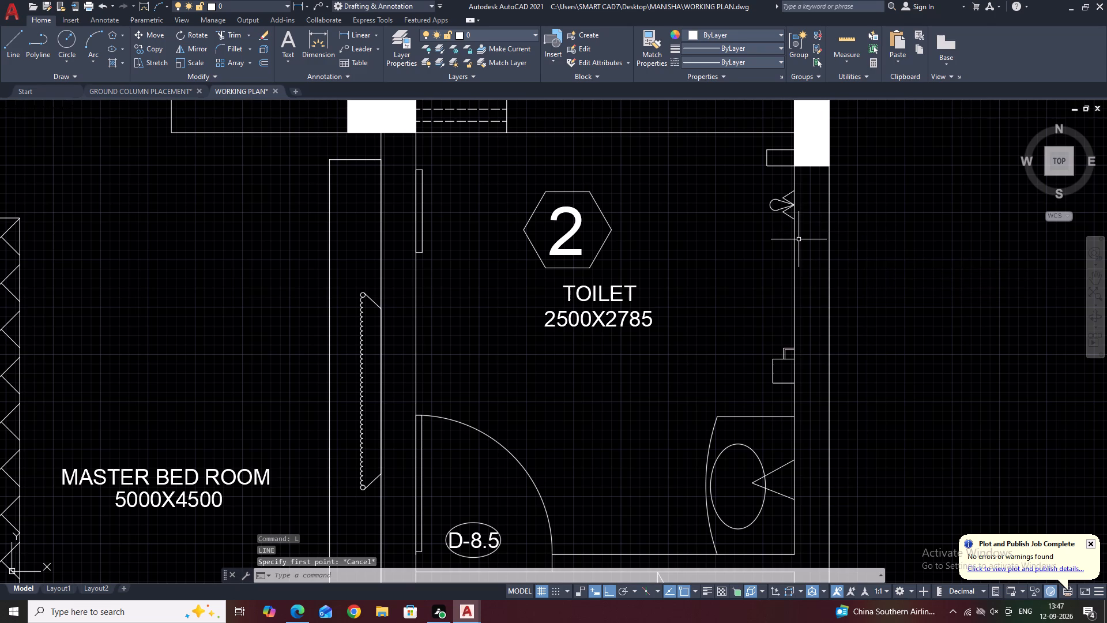
Copy the ellipse of the dress room's D-8.5 door tag, with Ortho off, into the toilet between the teardrop and square fixtures.
{"action": "scroll", "coordinate": [788, 277], "scroll_direction": "down", "scroll_amount": 3}
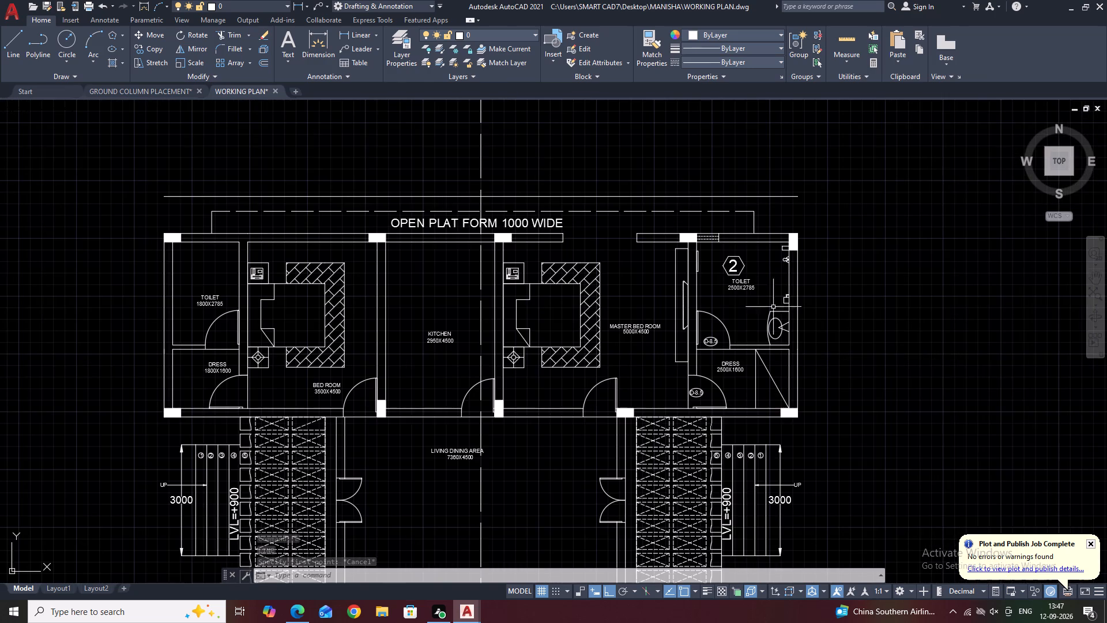
{"action": "scroll", "coordinate": [699, 395], "scroll_direction": "up", "scroll_amount": 3}
{"action": "left_click", "coordinate": [694, 370]}
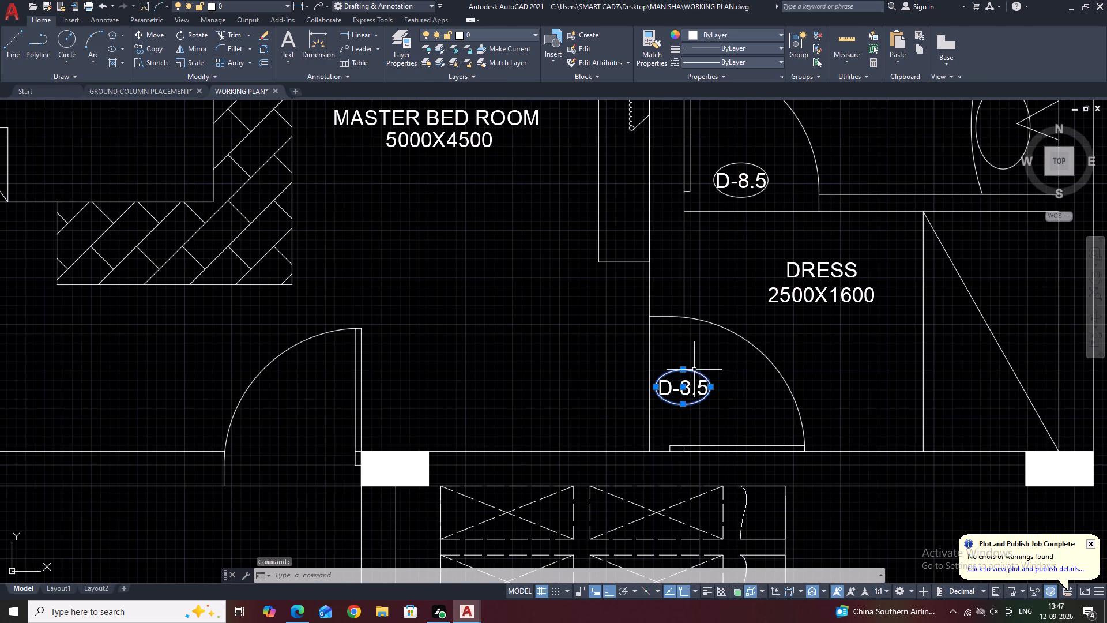
{"action": "middle_click_drag", "start_coordinate": [793, 369], "coordinate": [726, 384]}
{"action": "key", "text": "c"}
{"action": "key", "text": "o"}
{"action": "key", "text": "space"}
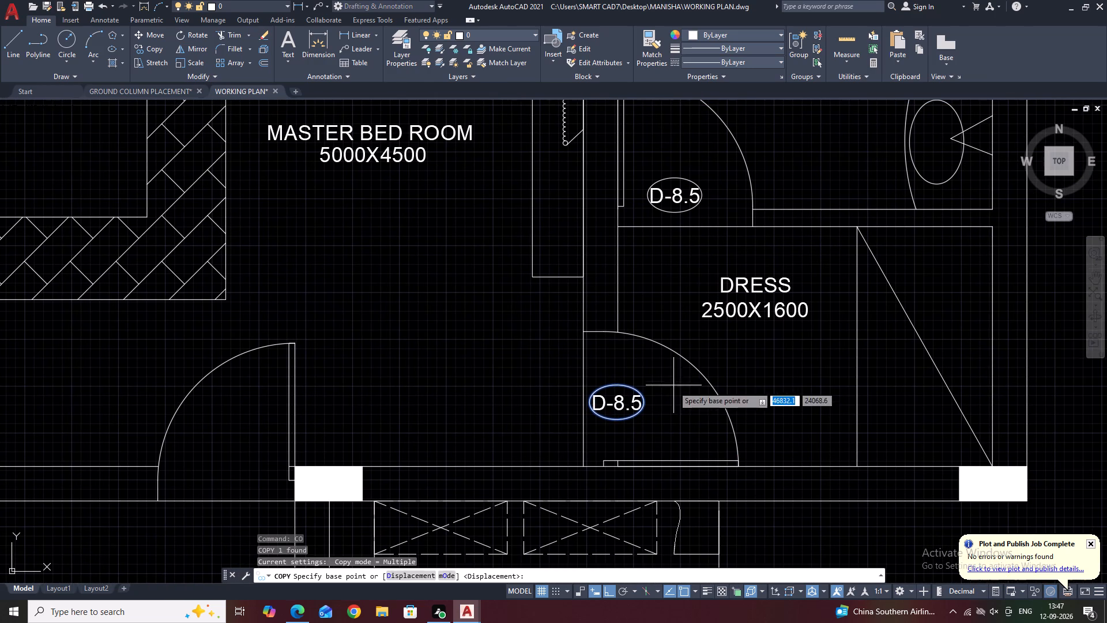
{"action": "left_click", "coordinate": [658, 392]}
{"action": "middle_click_drag", "start_coordinate": [879, 162], "coordinate": [823, 252]}
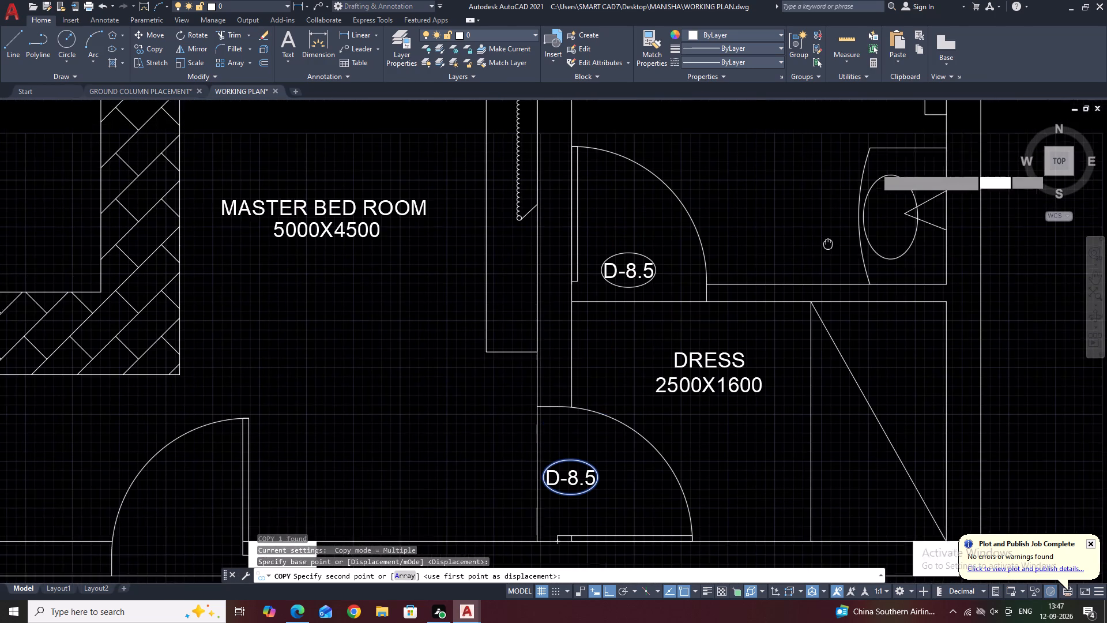
{"action": "key", "text": "F8"}
{"action": "middle_click_drag", "start_coordinate": [887, 93], "coordinate": [839, 284]}
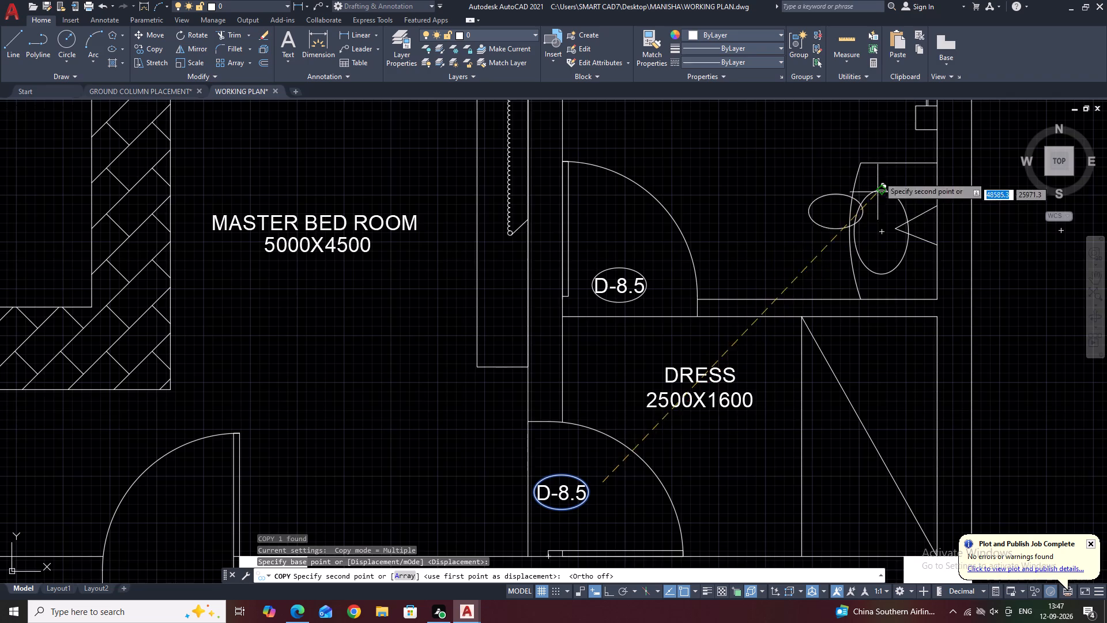
{"action": "middle_click_drag", "start_coordinate": [879, 174], "coordinate": [769, 327]}
{"action": "left_click", "coordinate": [821, 169]}
{"action": "key", "text": "Escape"}
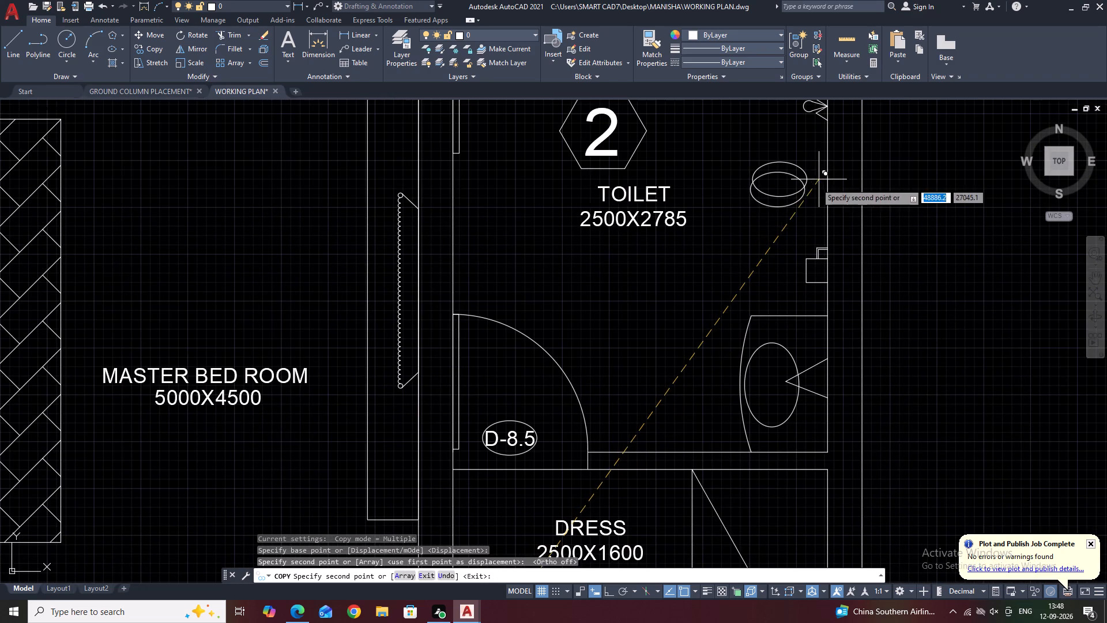
Move the copied ellipse slightly up and toward the toilet's outer wall.
{"action": "middle_click_drag", "start_coordinate": [819, 141], "coordinate": [826, 290]}
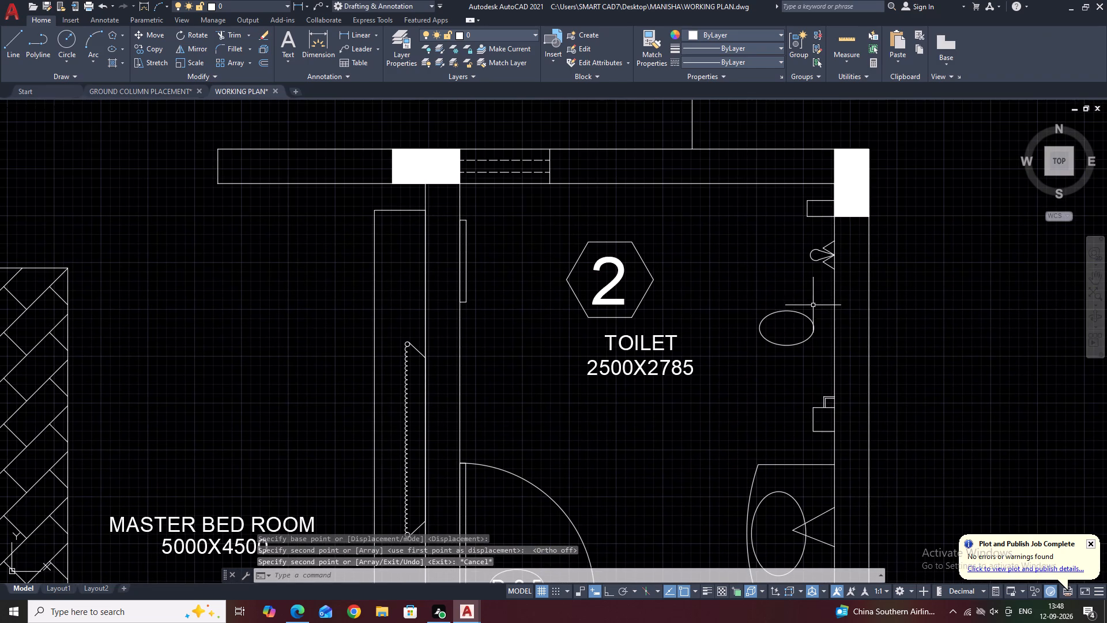
{"action": "middle_click_drag", "start_coordinate": [792, 315], "coordinate": [849, 288]}
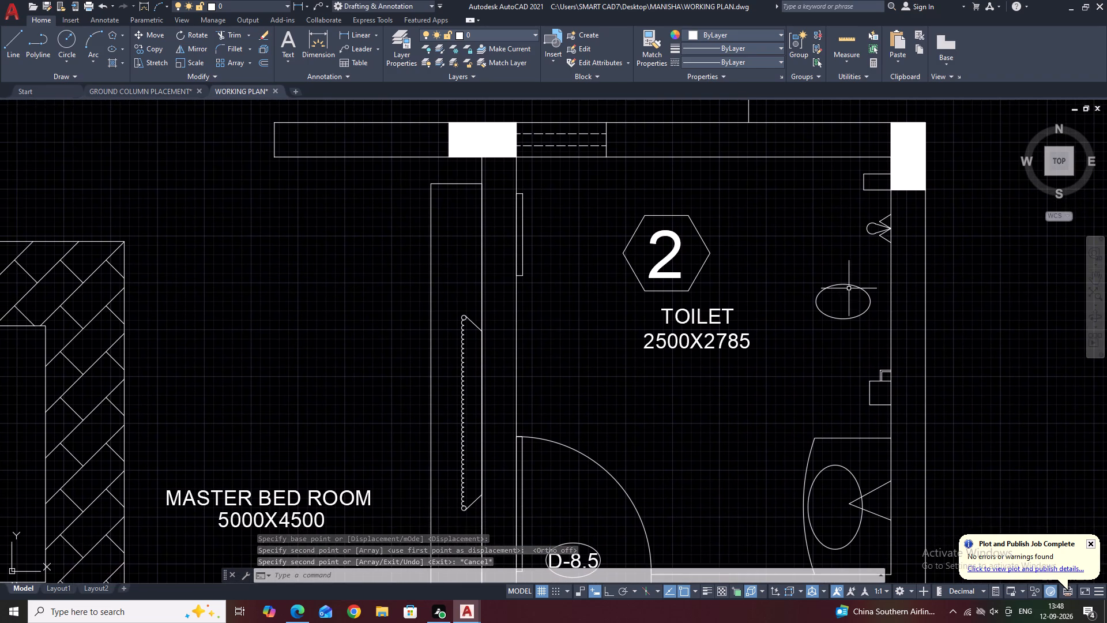
{"action": "scroll", "coordinate": [873, 295], "scroll_direction": "up", "scroll_amount": 1}
{"action": "left_click", "coordinate": [873, 291]}
{"action": "left_click", "coordinate": [855, 301]}
{"action": "middle_click", "coordinate": [865, 298]}
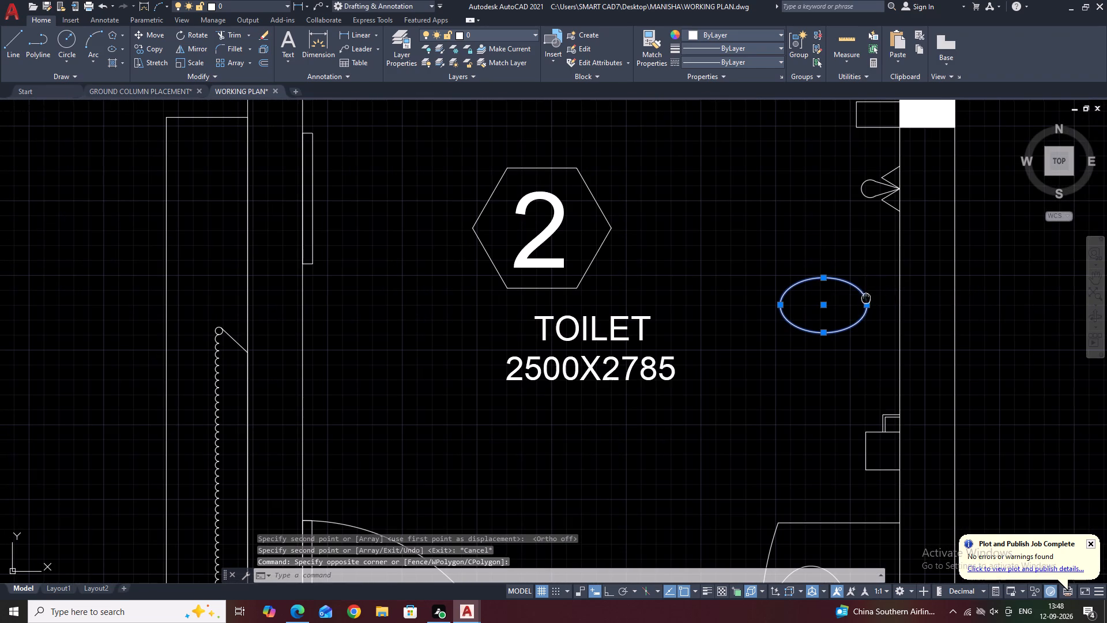
{"action": "type", "text": "M"}
{"action": "key", "text": "space"}
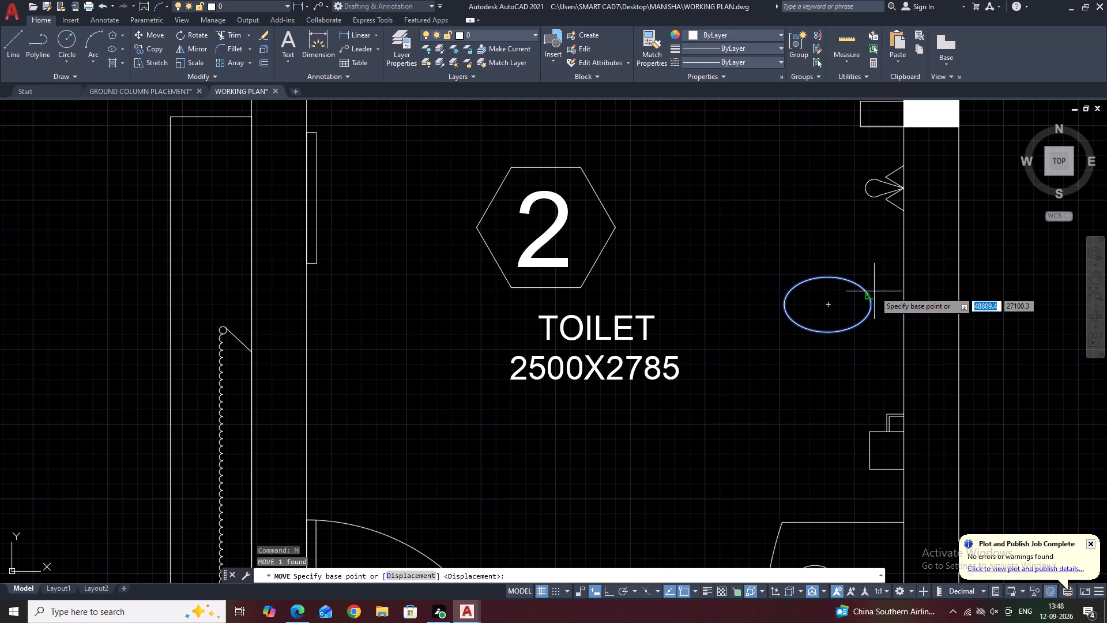
{"action": "left_click", "coordinate": [876, 291]}
{"action": "left_click", "coordinate": [886, 277]}
Shorten the copied ellipse's horizontal axis by stretching its end near the outer wall inward.
{"action": "scroll", "coordinate": [873, 292], "scroll_direction": "up", "scroll_amount": 2}
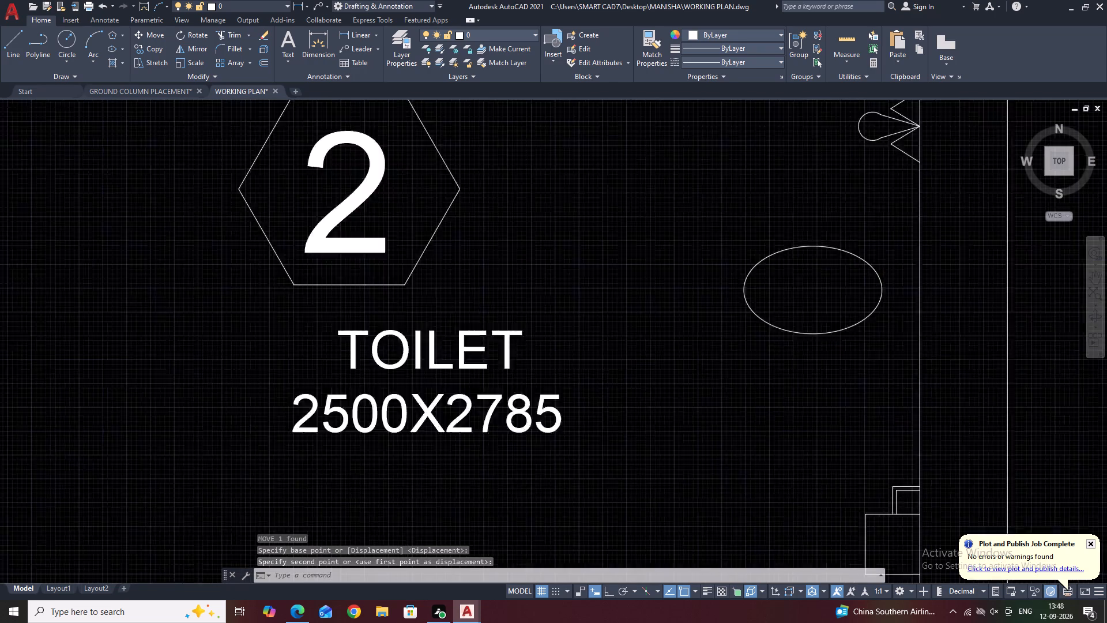
{"action": "left_click", "coordinate": [888, 277]}
{"action": "left_click", "coordinate": [879, 283]}
{"action": "left_click", "coordinate": [888, 288]}
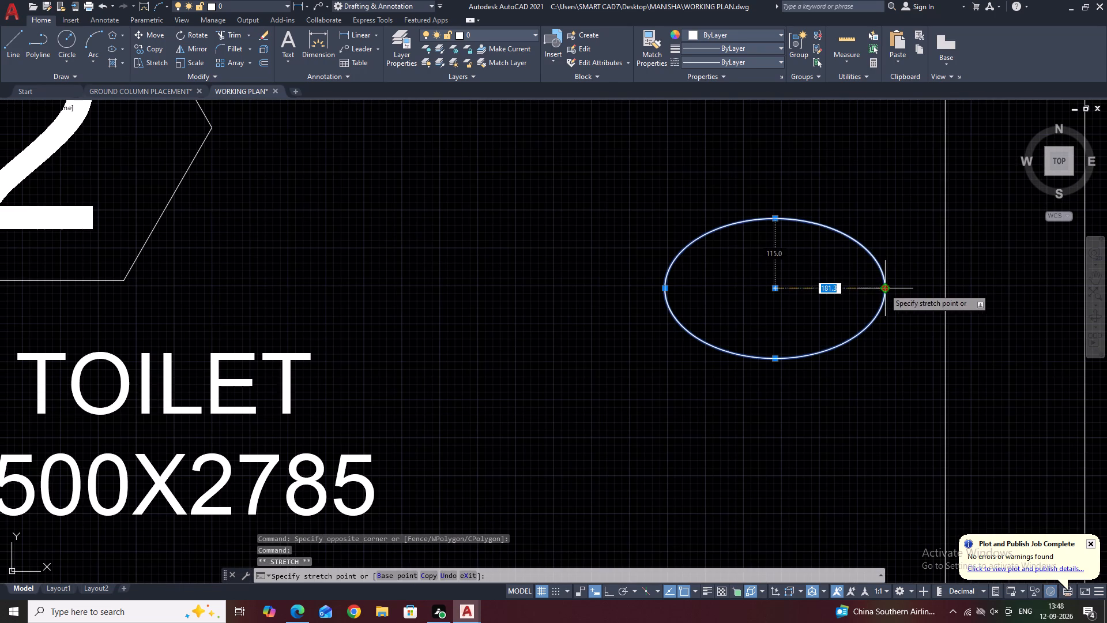
{"action": "left_click", "coordinate": [867, 288]}
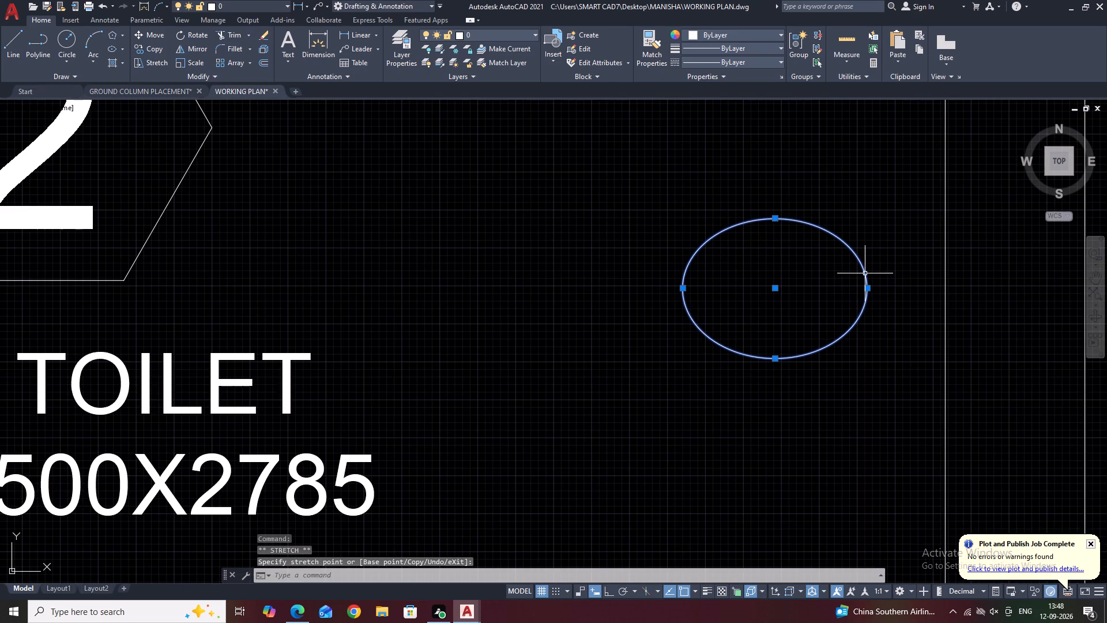
Offset the copied ellipse outward by 10.
{"action": "key", "text": "o"}
{"action": "key", "text": "space"}
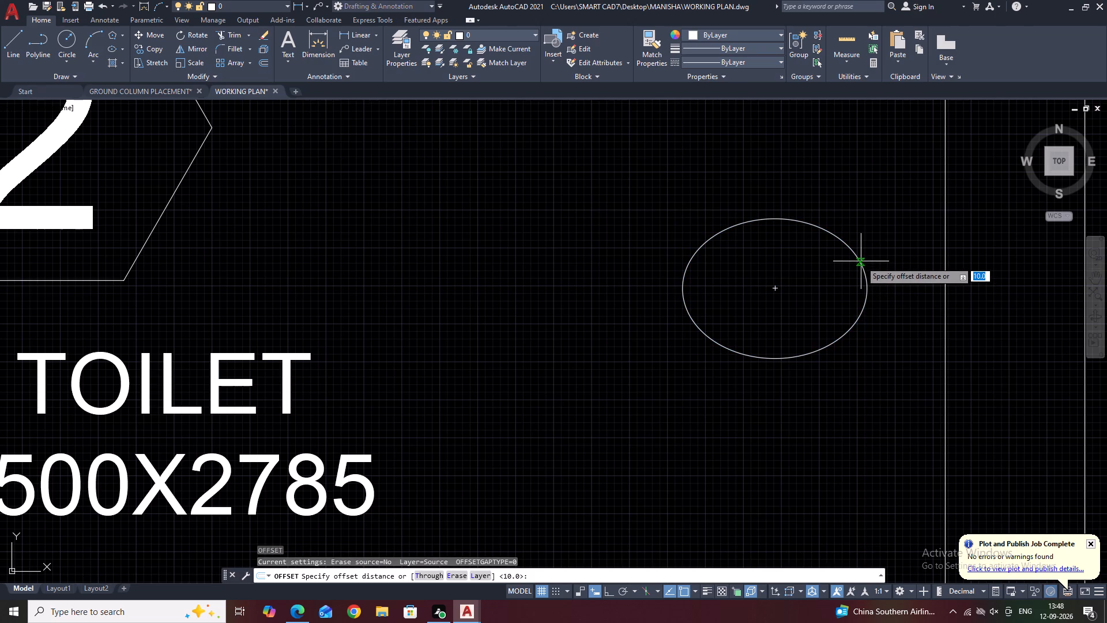
{"action": "key", "text": "space"}
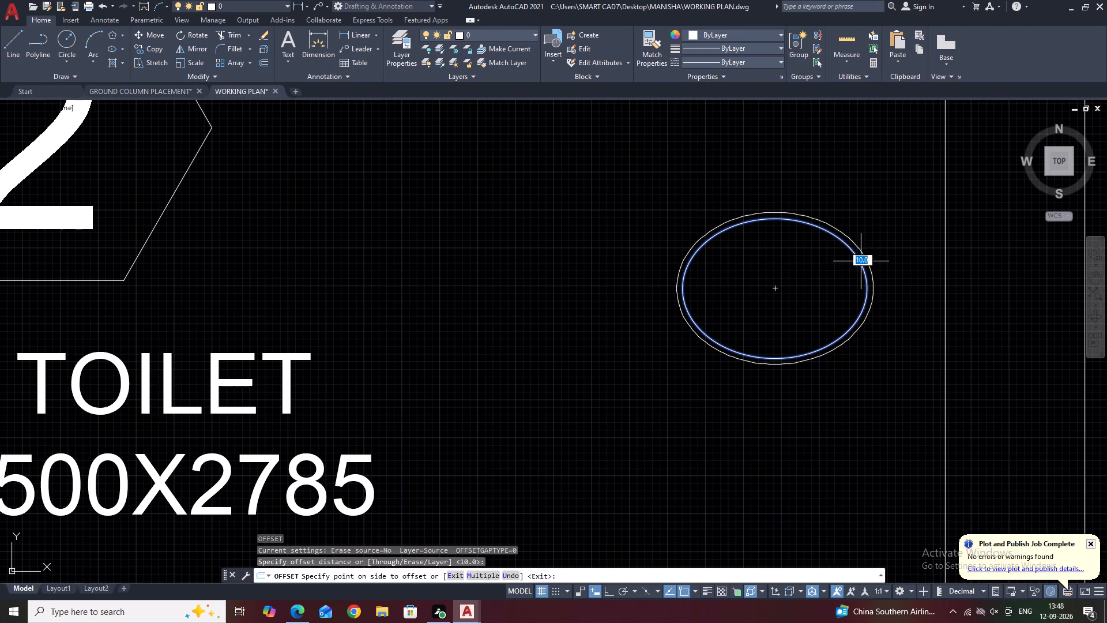
{"action": "left_click", "coordinate": [883, 231]}
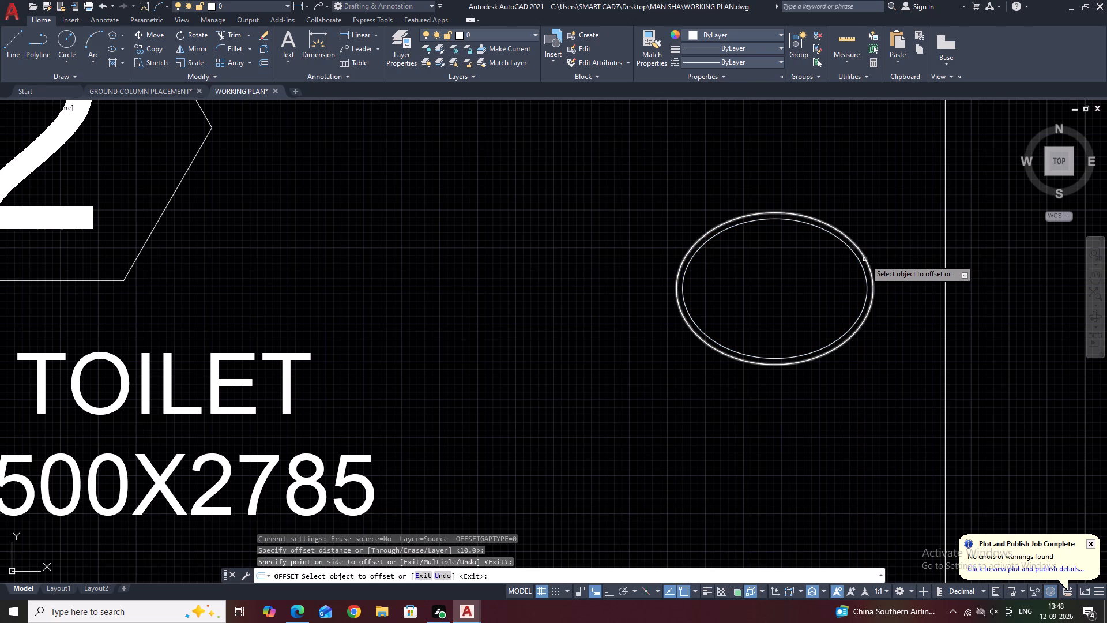
{"action": "key", "text": "Escape"}
{"action": "key", "text": "Escape"}
Draw short lines linking the two ellipses at top and bottom, just wallward of centre, joined by a near-vertical line across the inner ellipse.
{"action": "middle_click_drag", "start_coordinate": [854, 270], "coordinate": [873, 307]}
{"action": "type", "text": "L"}
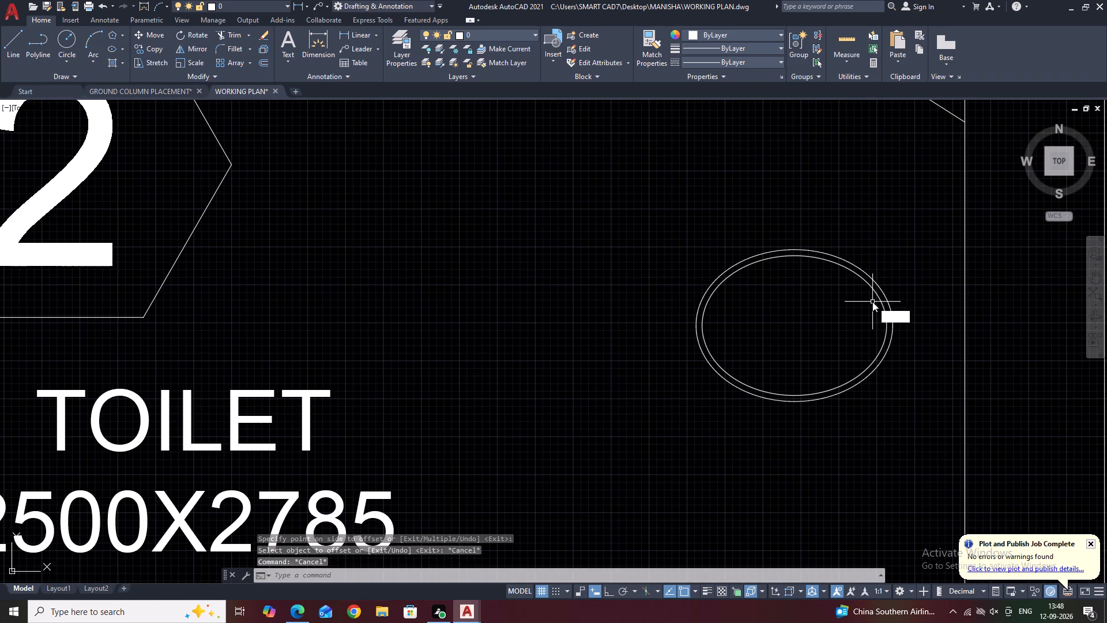
{"action": "key", "text": "space"}
{"action": "scroll", "coordinate": [813, 252], "scroll_direction": "up", "scroll_amount": 1}
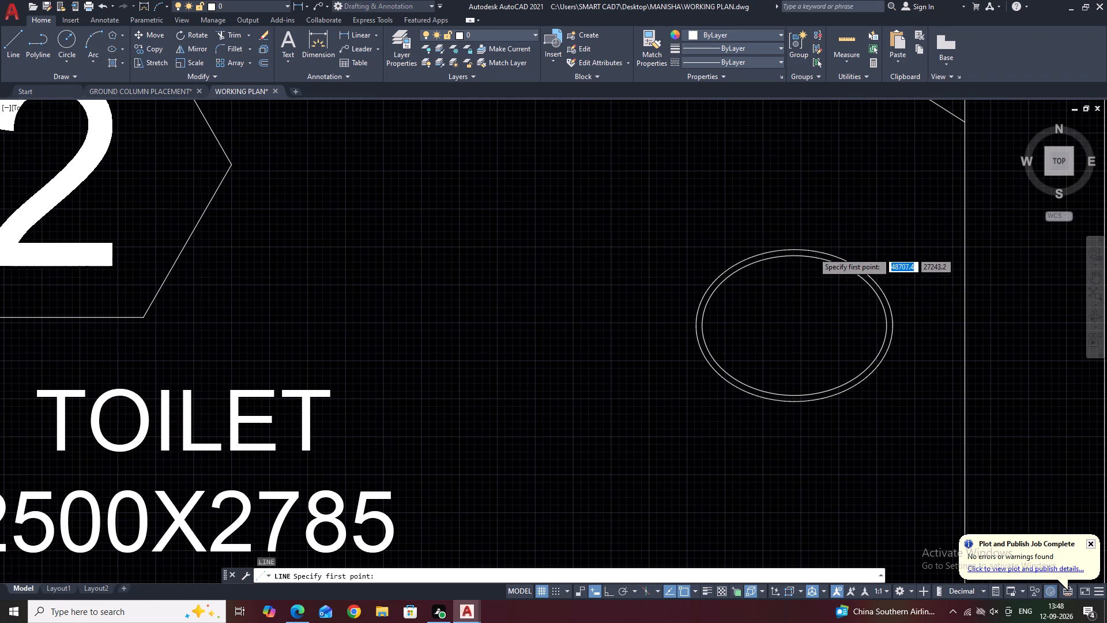
{"action": "scroll", "coordinate": [813, 252], "scroll_direction": "up", "scroll_amount": 1}
{"action": "left_click", "coordinate": [811, 263]}
{"action": "left_click", "coordinate": [812, 251]}
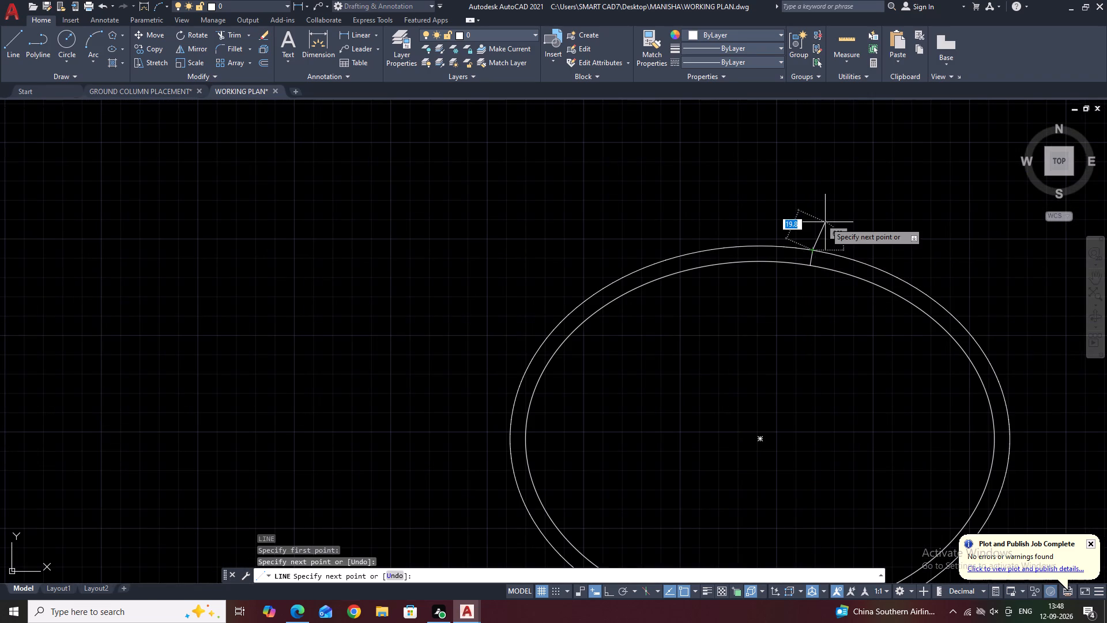
{"action": "scroll", "coordinate": [831, 220], "scroll_direction": "down", "scroll_amount": 1}
{"action": "key", "text": "Escape"}
{"action": "key", "text": "space"}
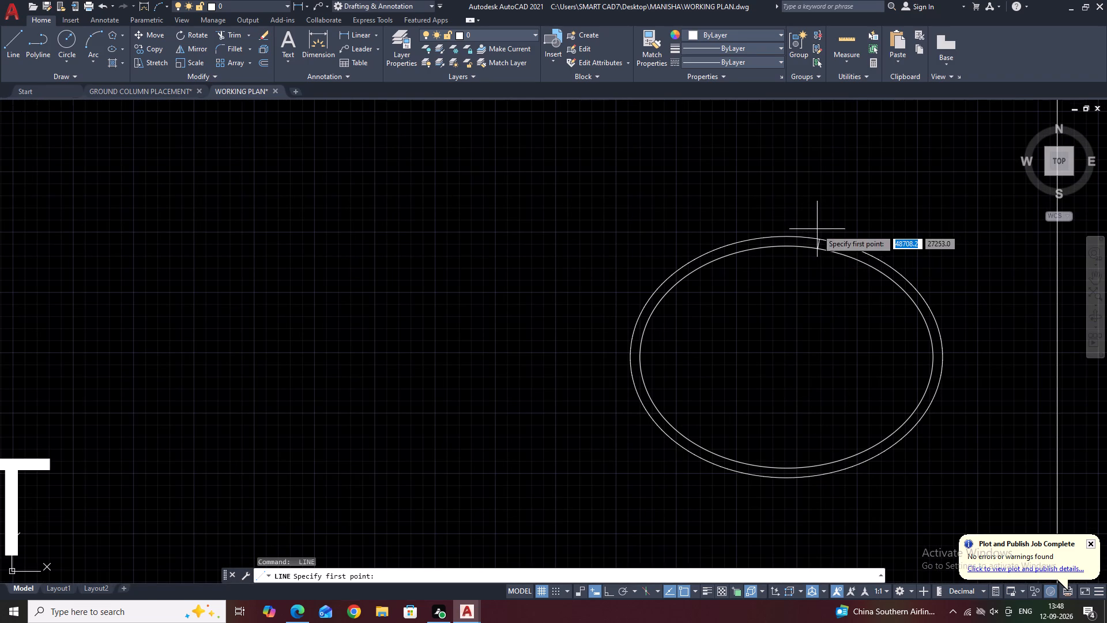
{"action": "left_click", "coordinate": [816, 247]}
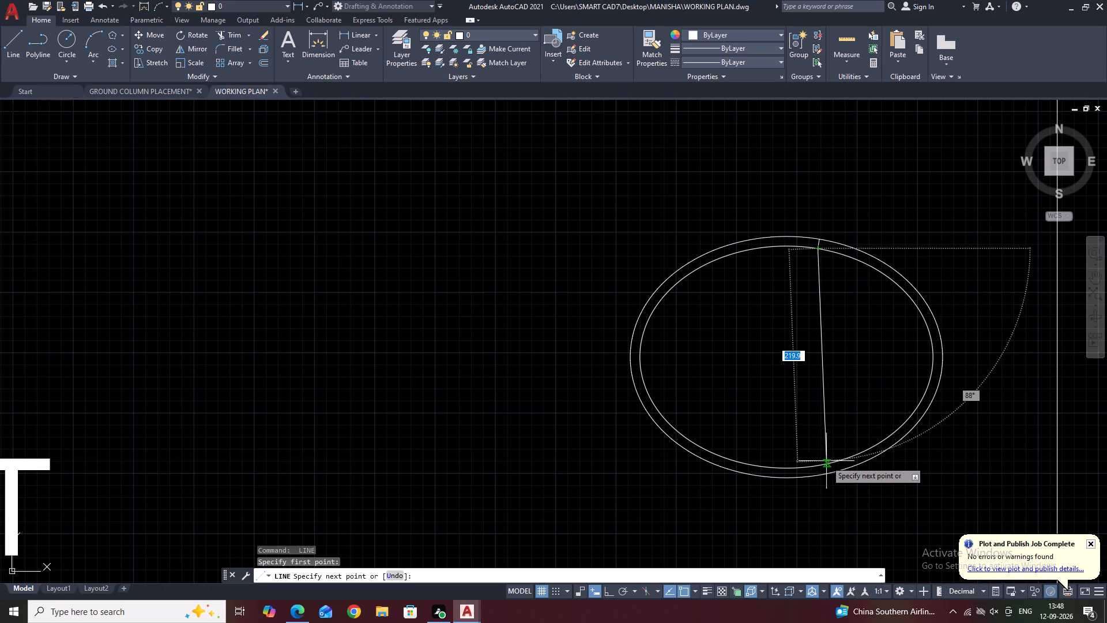
{"action": "left_click", "coordinate": [823, 467]}
{"action": "left_click", "coordinate": [826, 478]}
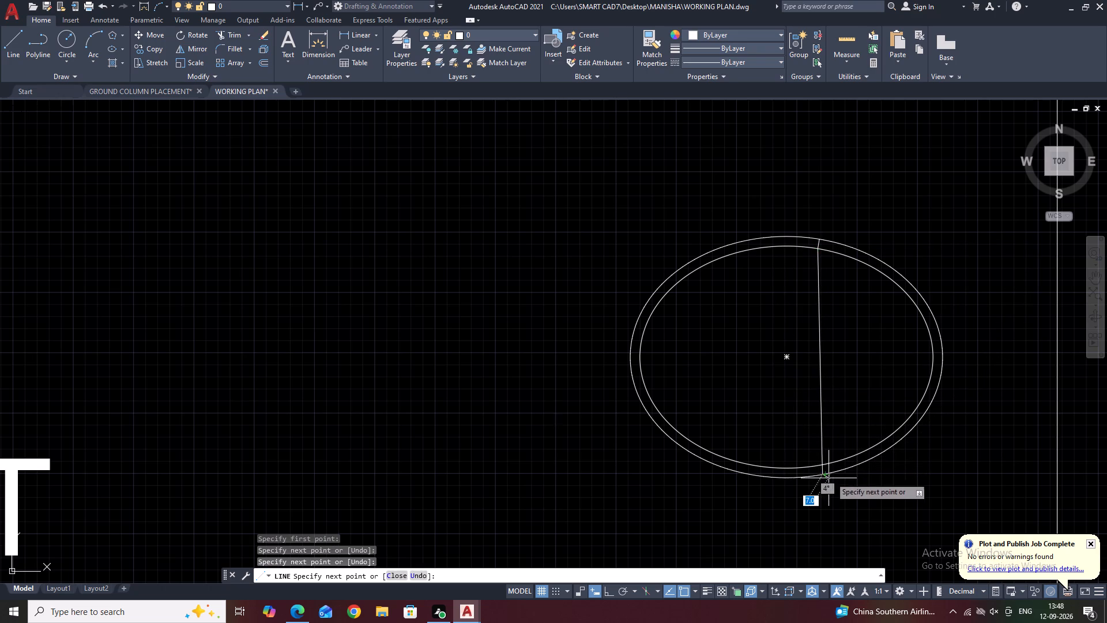
{"action": "key", "text": "Escape"}
Trim away the outer ellipse's wall-side portion between the two short link lines.
{"action": "type", "text": "TR"}
{"action": "key", "text": "space"}
{"action": "left_click", "coordinate": [941, 341]}
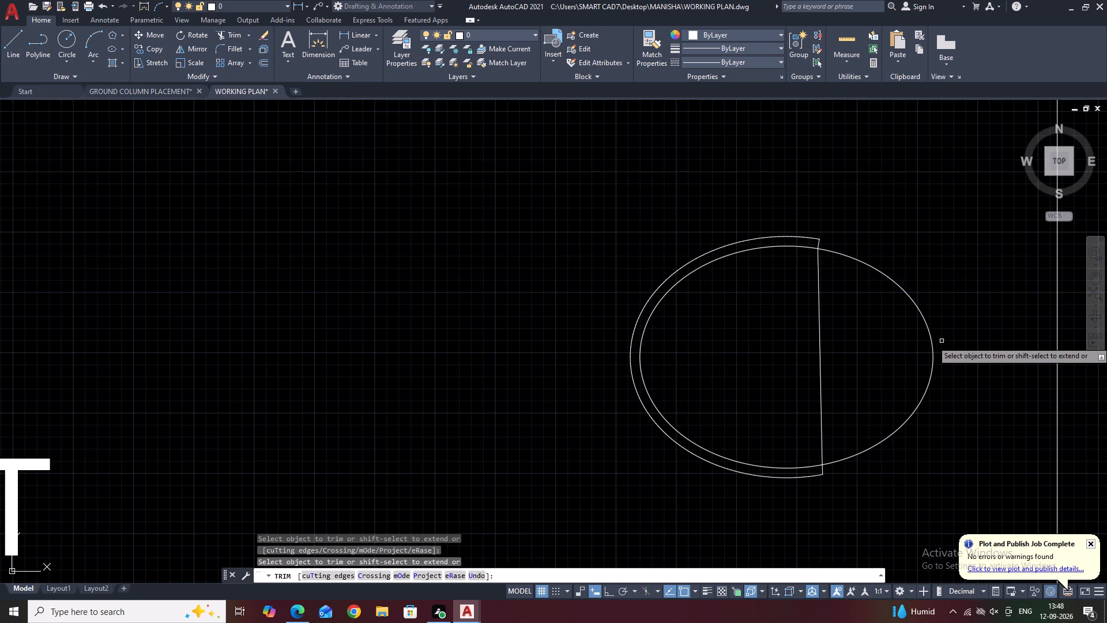
{"action": "key", "text": "Escape"}
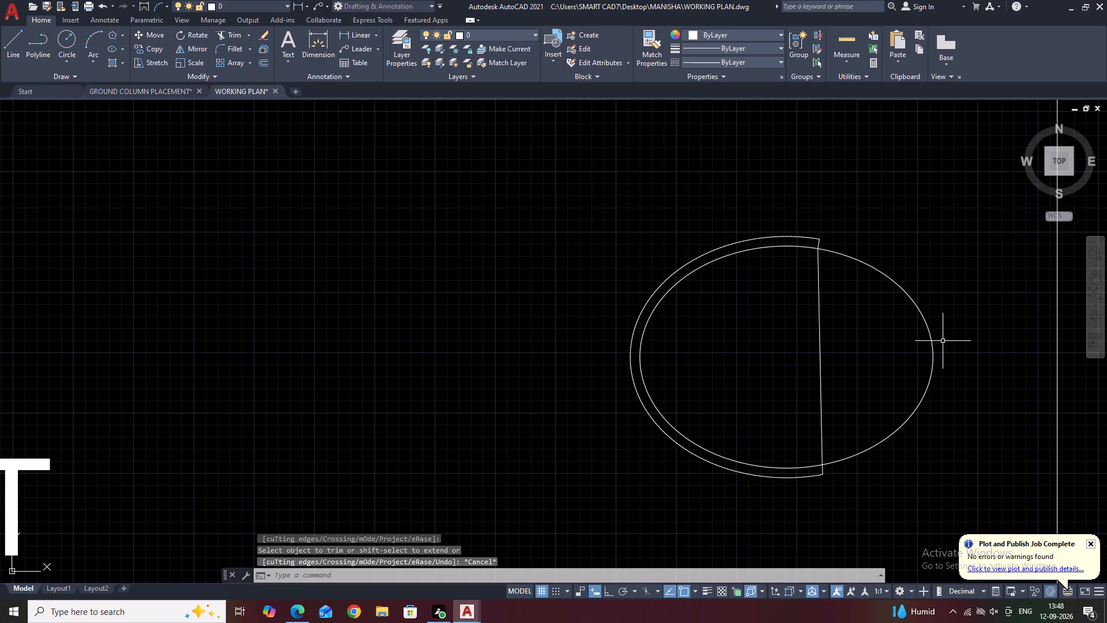
Delete the near-vertical line and both short link lines between the ellipses.
{"action": "left_click", "coordinate": [841, 344]}
{"action": "left_click", "coordinate": [786, 325]}
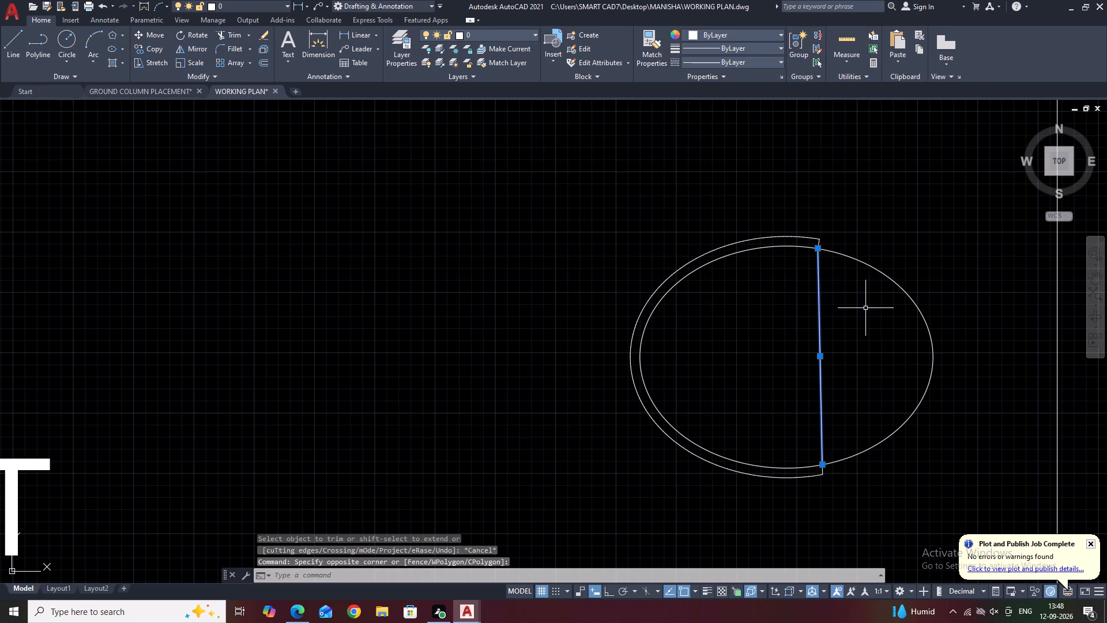
{"action": "middle_click_drag", "start_coordinate": [862, 307], "coordinate": [783, 307]}
{"action": "key", "text": "Delete"}
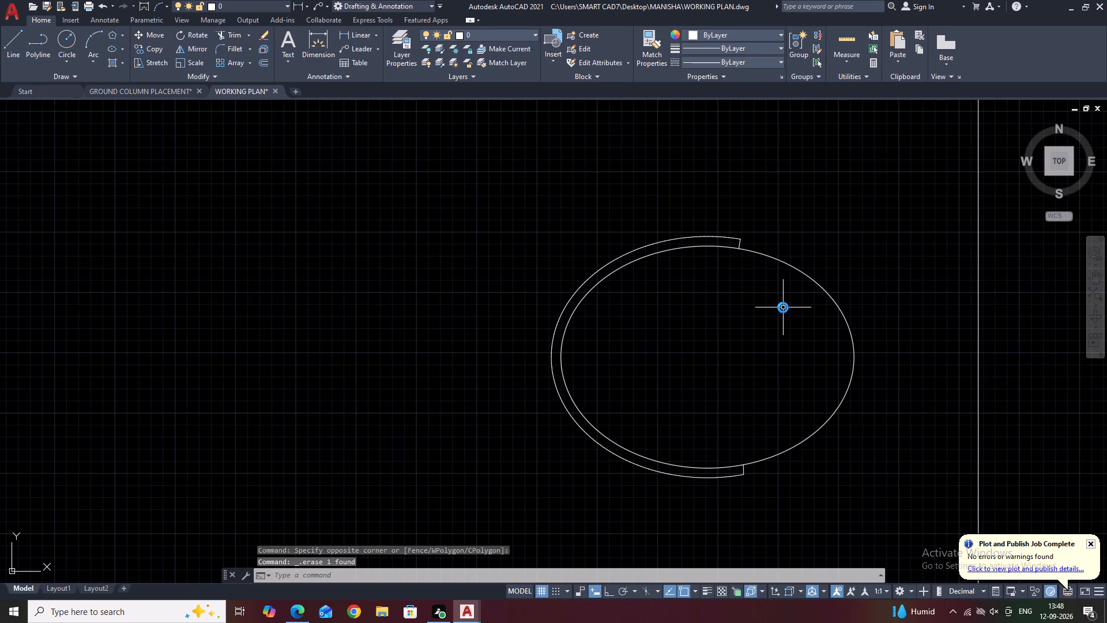
{"action": "left_click", "coordinate": [713, 197]}
{"action": "left_click", "coordinate": [766, 286]}
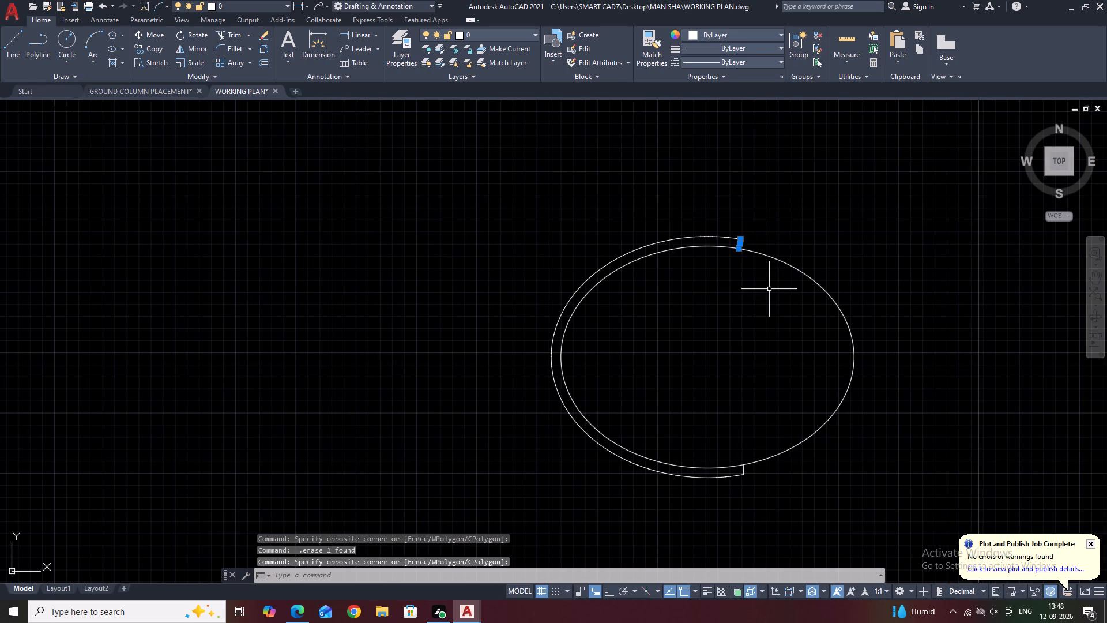
{"action": "key", "text": "Delete"}
{"action": "left_click", "coordinate": [731, 433]}
{"action": "left_click", "coordinate": [763, 499]}
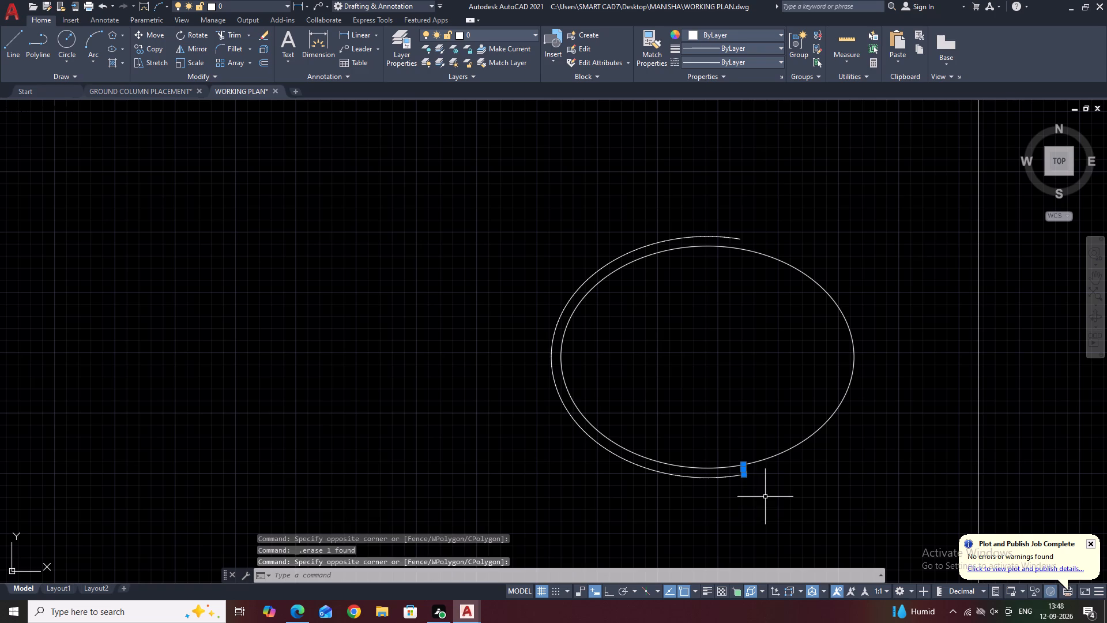
{"action": "key", "text": "Delete"}
Draw a three-point arc from the upper end of the trimmed outer ellipse to the toilet's outer wall.
{"action": "middle_click_drag", "start_coordinate": [758, 335], "coordinate": [819, 371]}
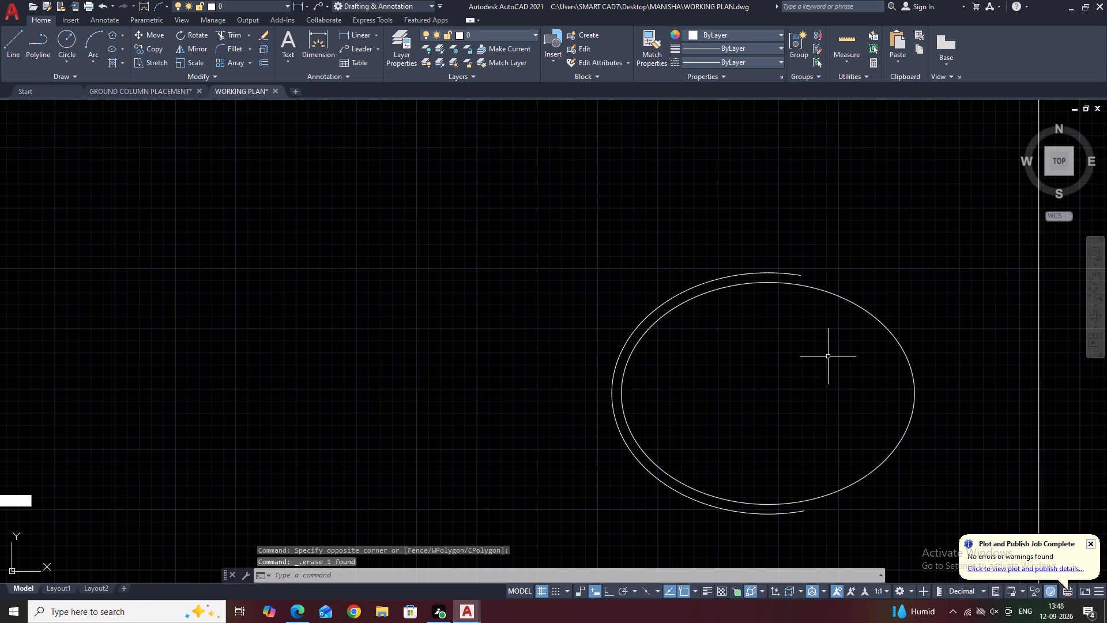
{"action": "middle_click_drag", "start_coordinate": [859, 239], "coordinate": [829, 229]}
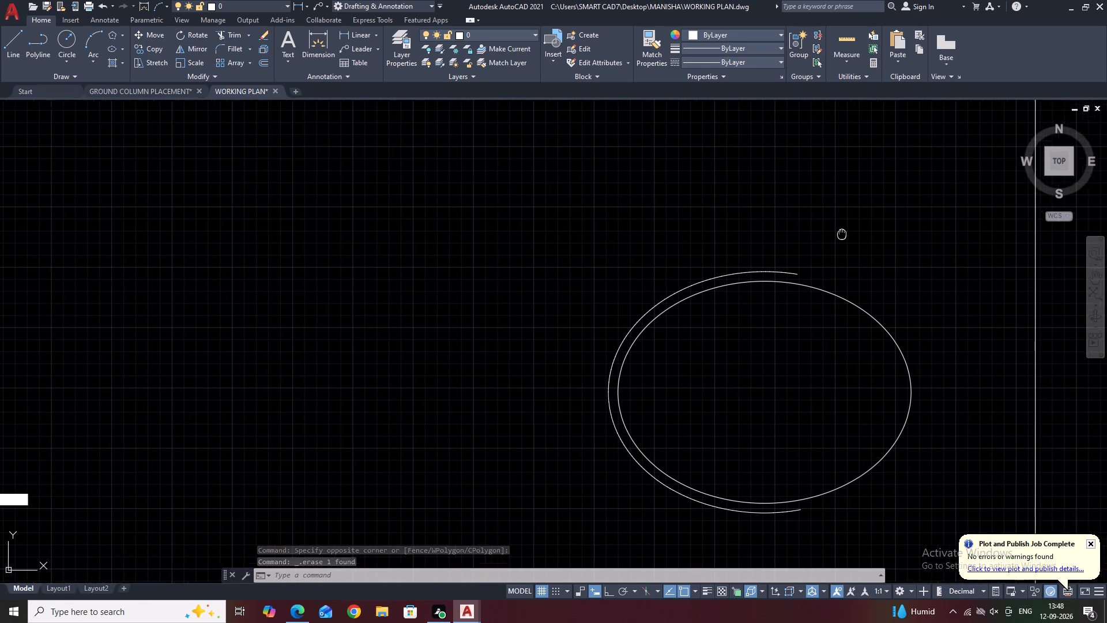
{"action": "middle_click_drag", "start_coordinate": [829, 229], "coordinate": [761, 210]}
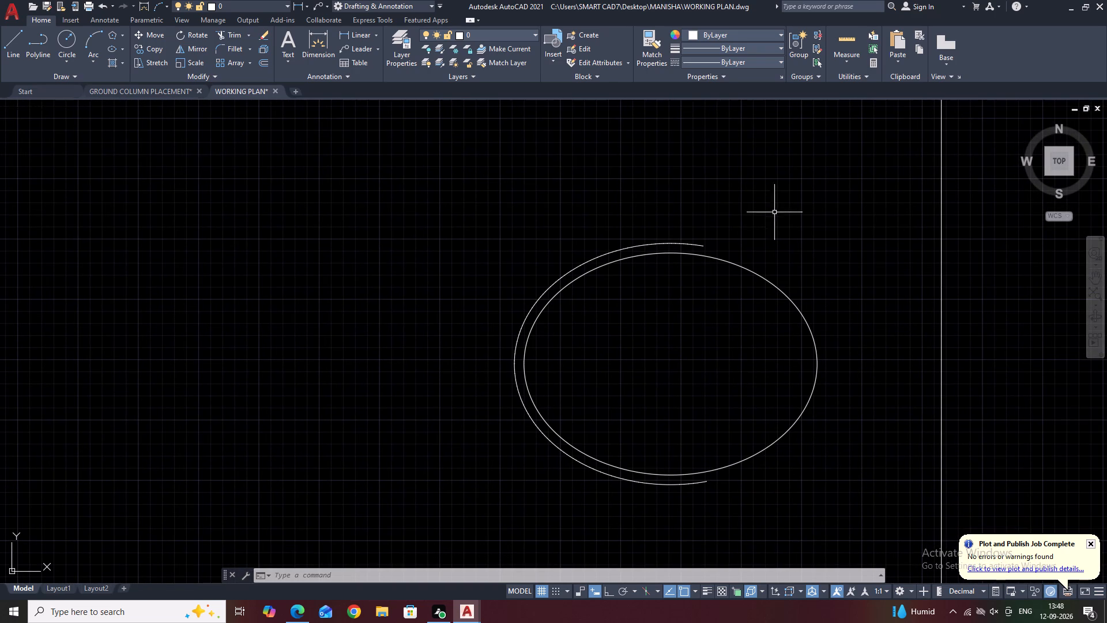
{"action": "middle_click_drag", "start_coordinate": [744, 196], "coordinate": [692, 183]}
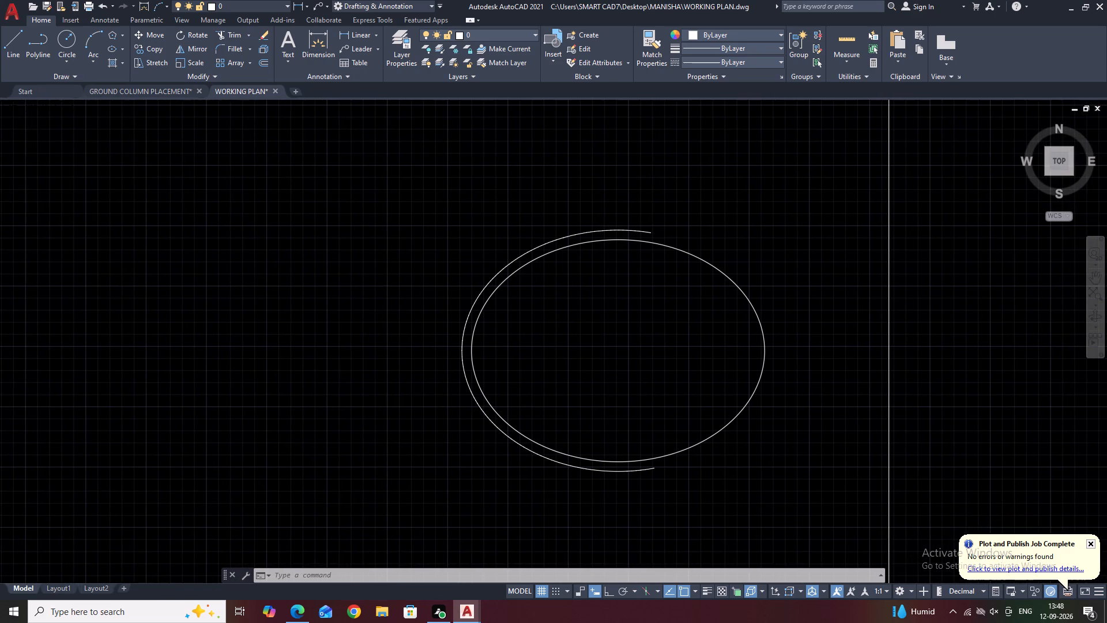
{"action": "scroll", "coordinate": [687, 183], "scroll_direction": "down", "scroll_amount": 2}
{"action": "middle_click_drag", "start_coordinate": [693, 191], "coordinate": [702, 242]}
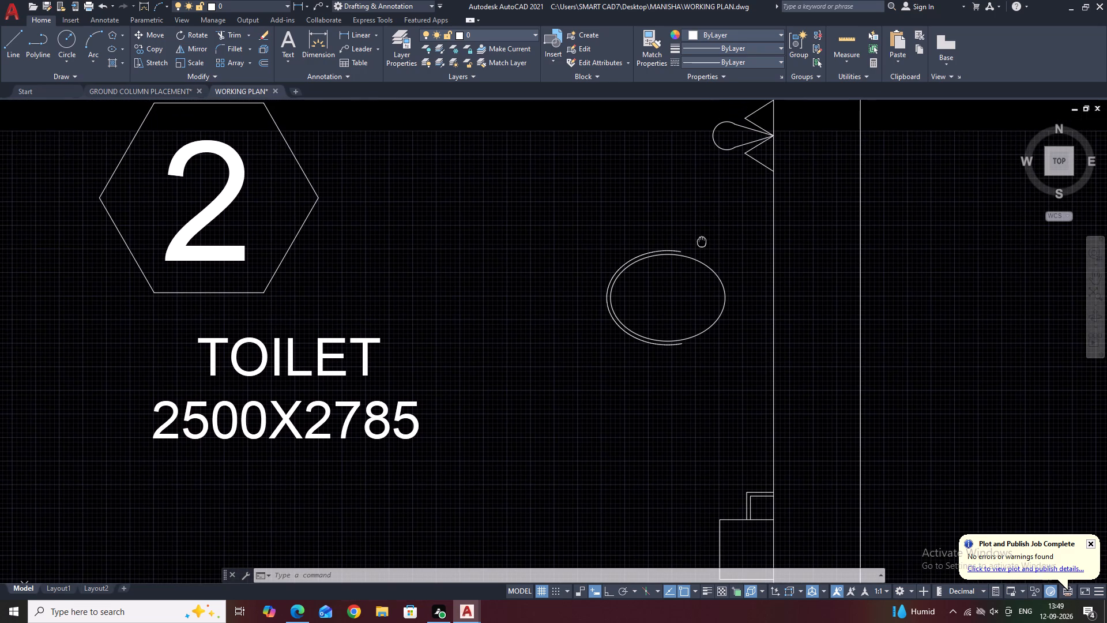
{"action": "key", "text": "a"}
{"action": "key", "text": "space"}
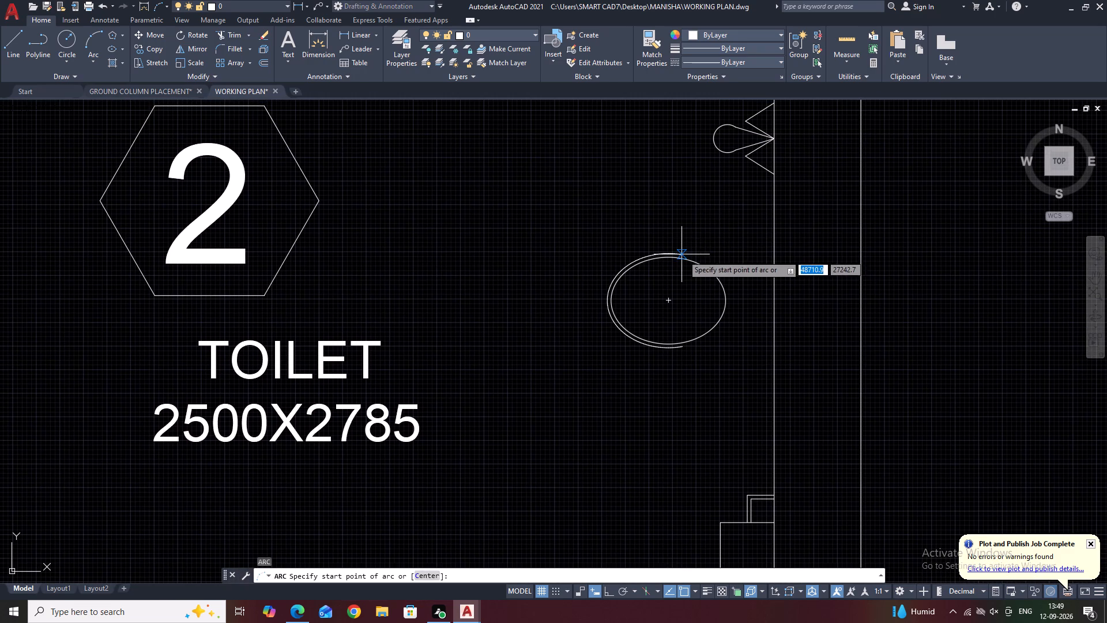
{"action": "left_click", "coordinate": [681, 255]}
{"action": "left_click", "coordinate": [759, 280]}
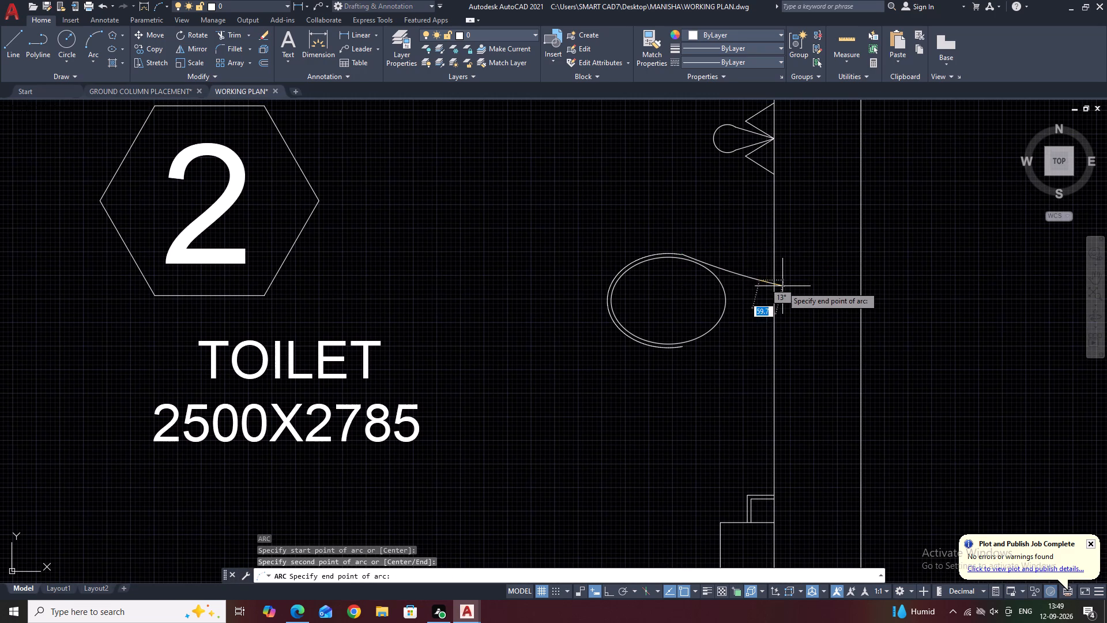
{"action": "left_click", "coordinate": [775, 276]}
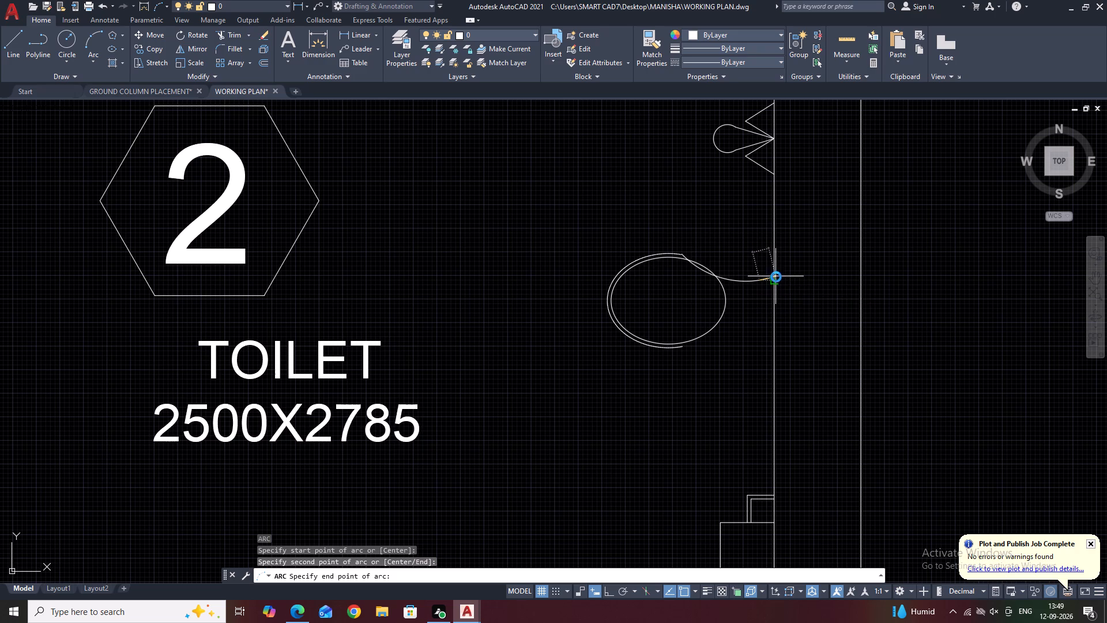
Flatten the new arc by stretching its midpoint up, clear of the inner ellipse.
{"action": "scroll", "coordinate": [736, 282], "scroll_direction": "up", "scroll_amount": 2}
{"action": "left_click", "coordinate": [735, 275]}
{"action": "scroll", "coordinate": [708, 270], "scroll_direction": "up", "scroll_amount": 2}
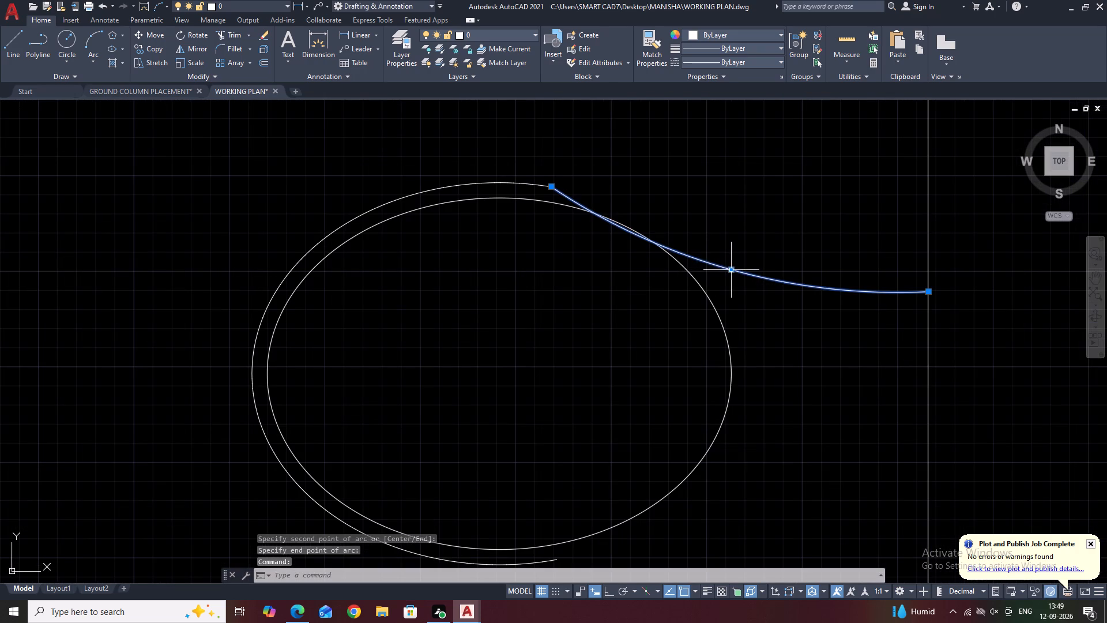
{"action": "left_click", "coordinate": [732, 269]}
{"action": "left_click", "coordinate": [737, 246]}
{"action": "scroll", "coordinate": [741, 222], "scroll_direction": "down", "scroll_amount": 3}
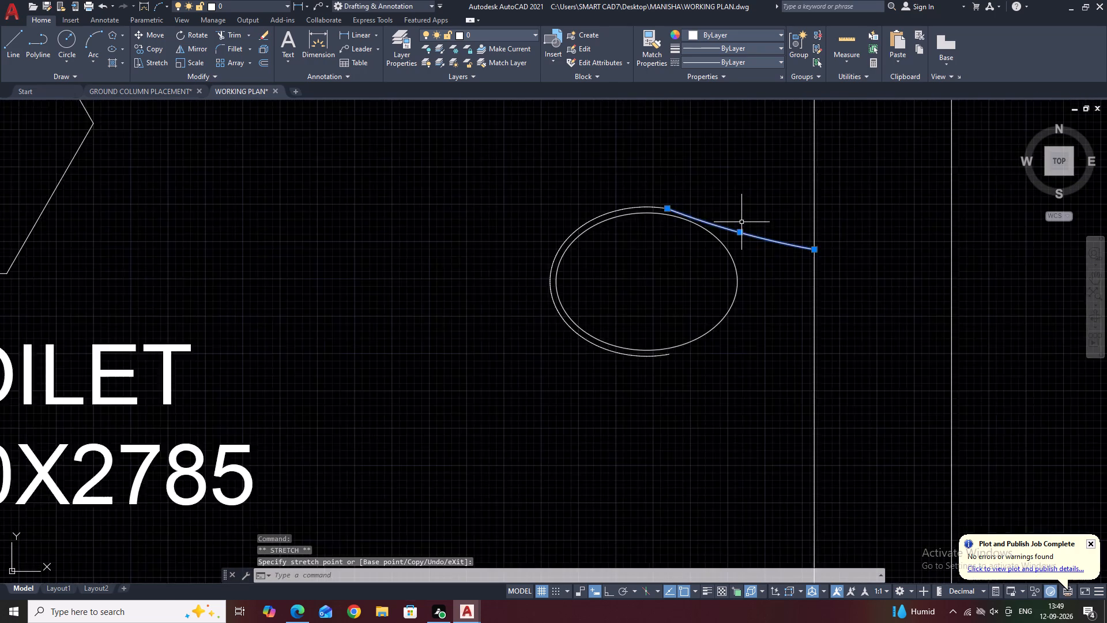
{"action": "key", "text": "Escape"}
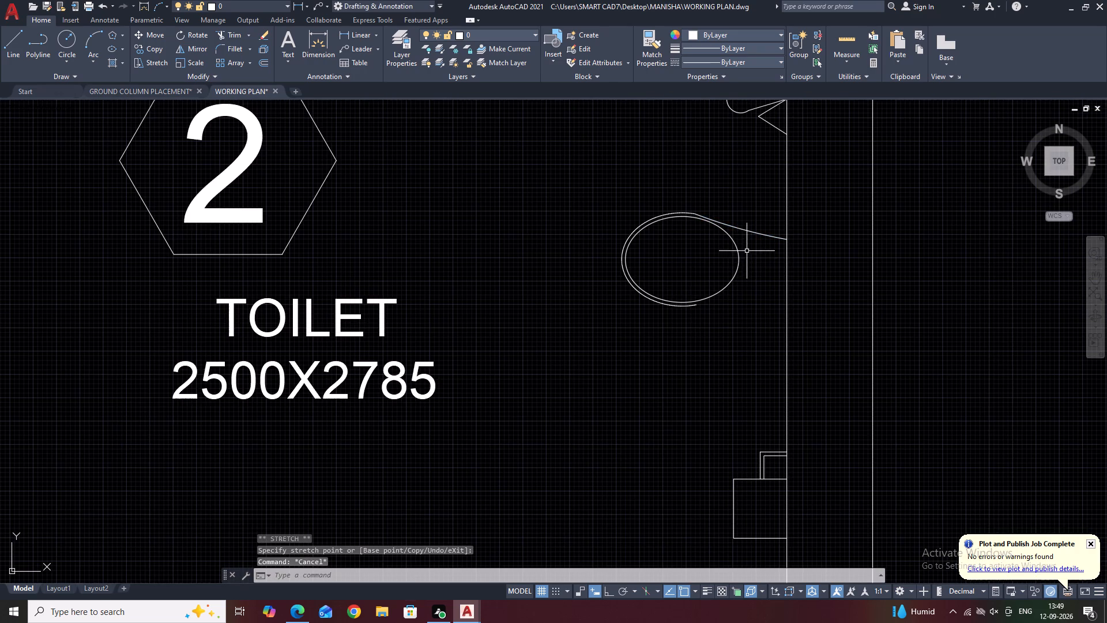
Stretch the arc's wall end slightly up along the toilet's outer wall.
{"action": "left_click", "coordinate": [755, 232]}
{"action": "scroll", "coordinate": [795, 240], "scroll_direction": "up", "scroll_amount": 2}
{"action": "left_click", "coordinate": [770, 240]}
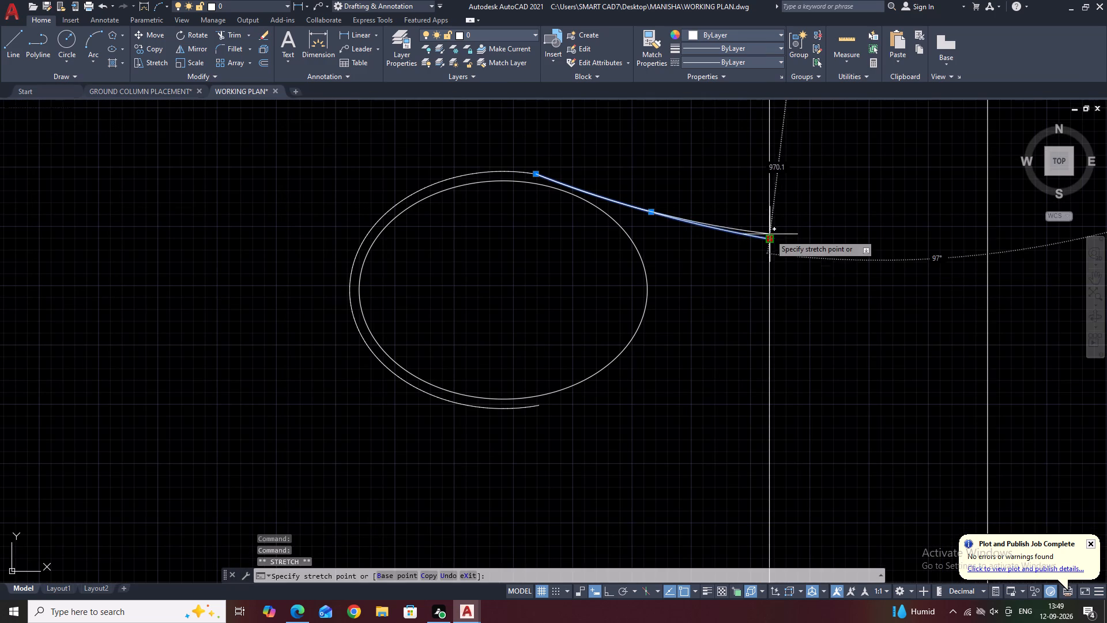
{"action": "left_click", "coordinate": [770, 226]}
{"action": "key", "text": "Escape"}
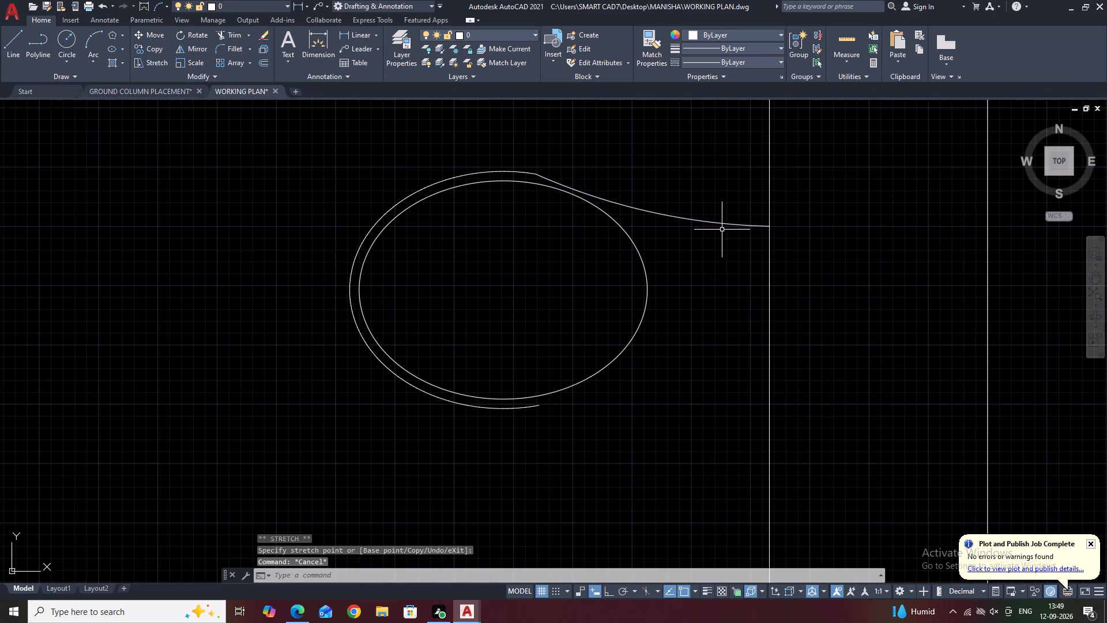
Stretch the arc's midpoint slightly upward to flatten its curve again.
{"action": "scroll", "coordinate": [737, 233], "scroll_direction": "down", "scroll_amount": 1}
{"action": "scroll", "coordinate": [694, 223], "scroll_direction": "up", "scroll_amount": 1}
{"action": "left_click", "coordinate": [692, 222]}
{"action": "left_click", "coordinate": [673, 218]}
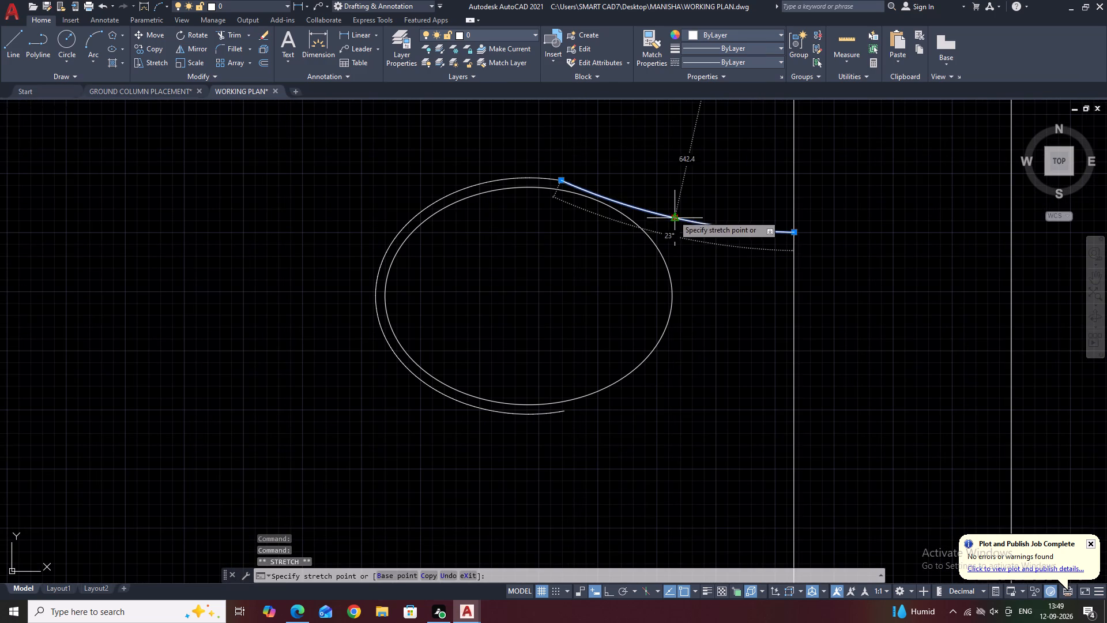
{"action": "left_click", "coordinate": [676, 209]}
{"action": "key", "text": "Escape"}
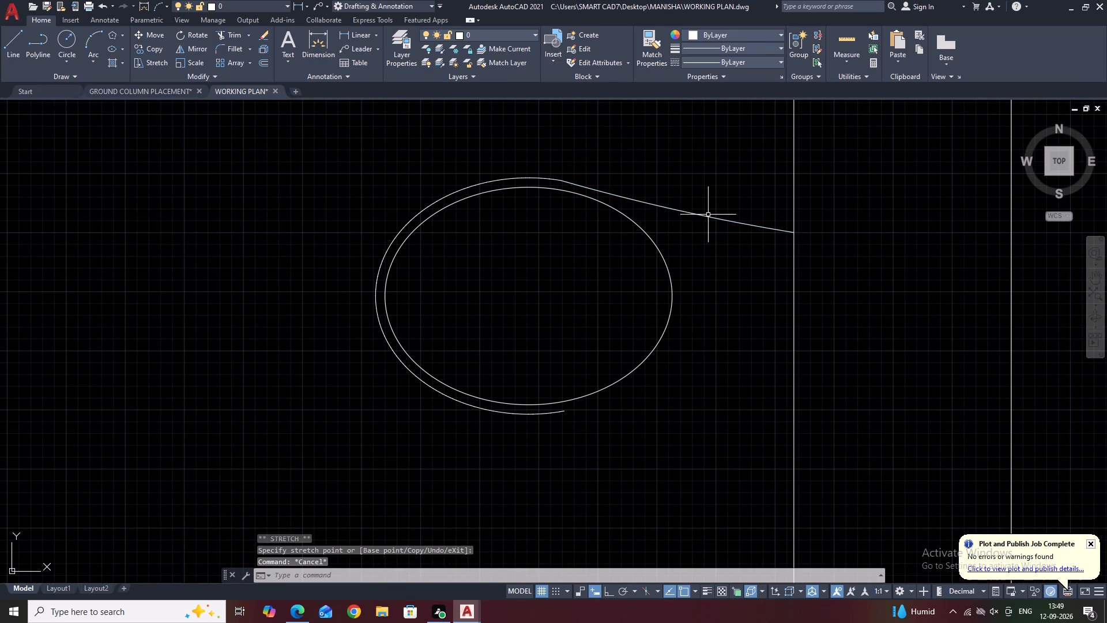
Mirror the arc about the inner ellipse's horizontal axis from its wall-side quadrant, keeping the source arc.
{"action": "scroll", "coordinate": [706, 238], "scroll_direction": "down", "scroll_amount": 3}
{"action": "scroll", "coordinate": [673, 288], "scroll_direction": "up", "scroll_amount": 3}
{"action": "middle_click_drag", "start_coordinate": [740, 219], "coordinate": [717, 263]}
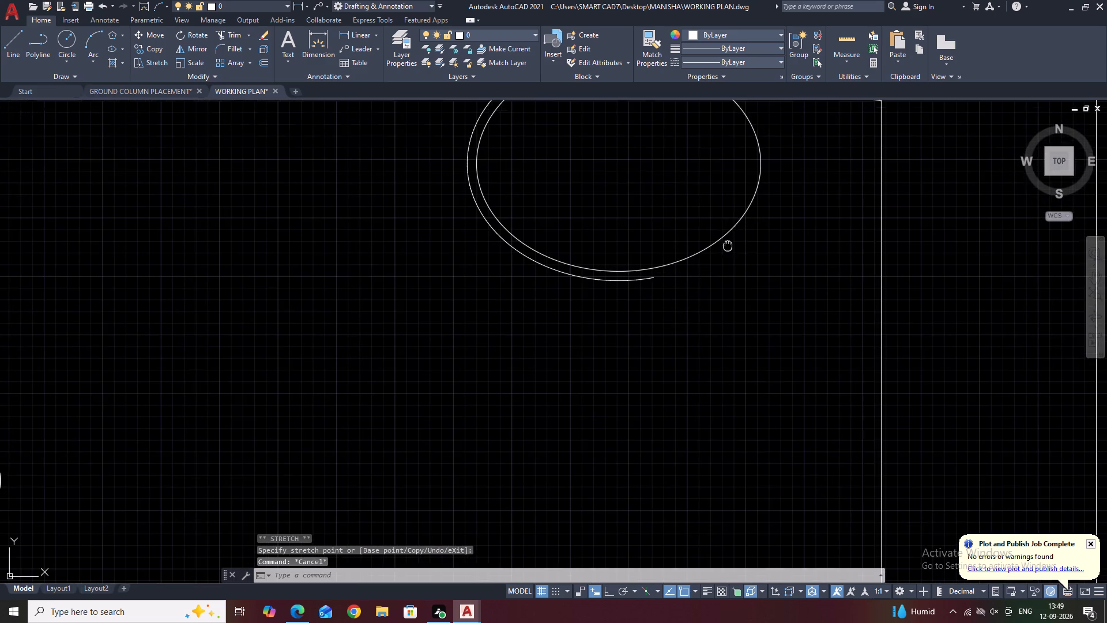
{"action": "middle_click_drag", "start_coordinate": [717, 263], "coordinate": [688, 356]}
{"action": "left_click_drag", "start_coordinate": [786, 250], "coordinate": [782, 243]}
{"action": "left_click", "coordinate": [748, 201]}
{"action": "middle_click_drag", "start_coordinate": [806, 219], "coordinate": [691, 332]}
{"action": "type", "text": "MI"}
{"action": "key", "text": "space"}
{"action": "left_click", "coordinate": [594, 410]}
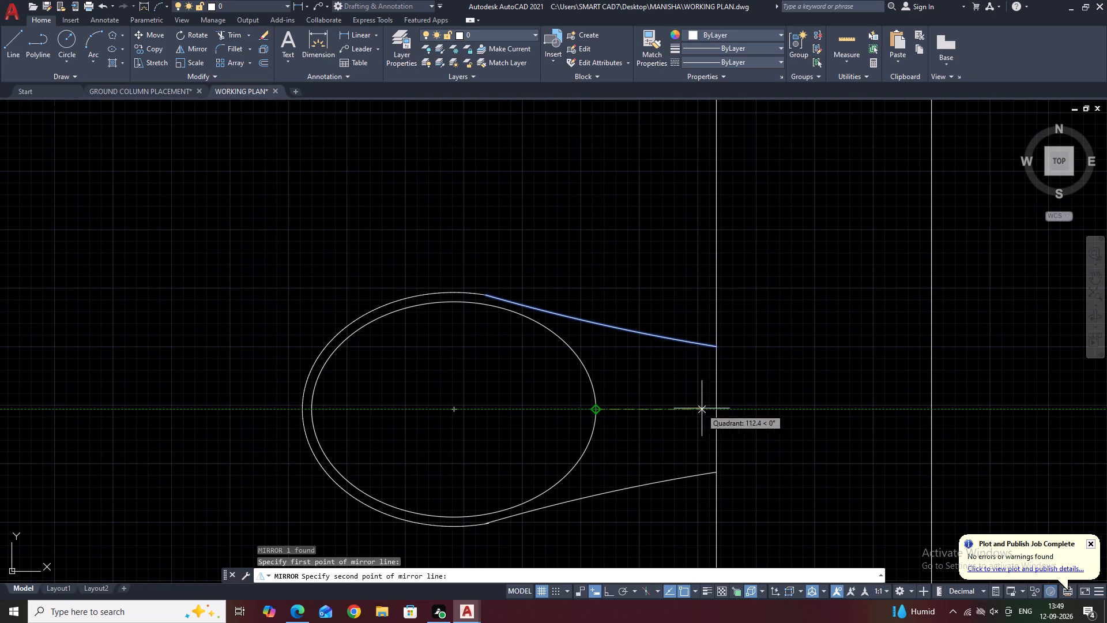
{"action": "left_click", "coordinate": [717, 407]}
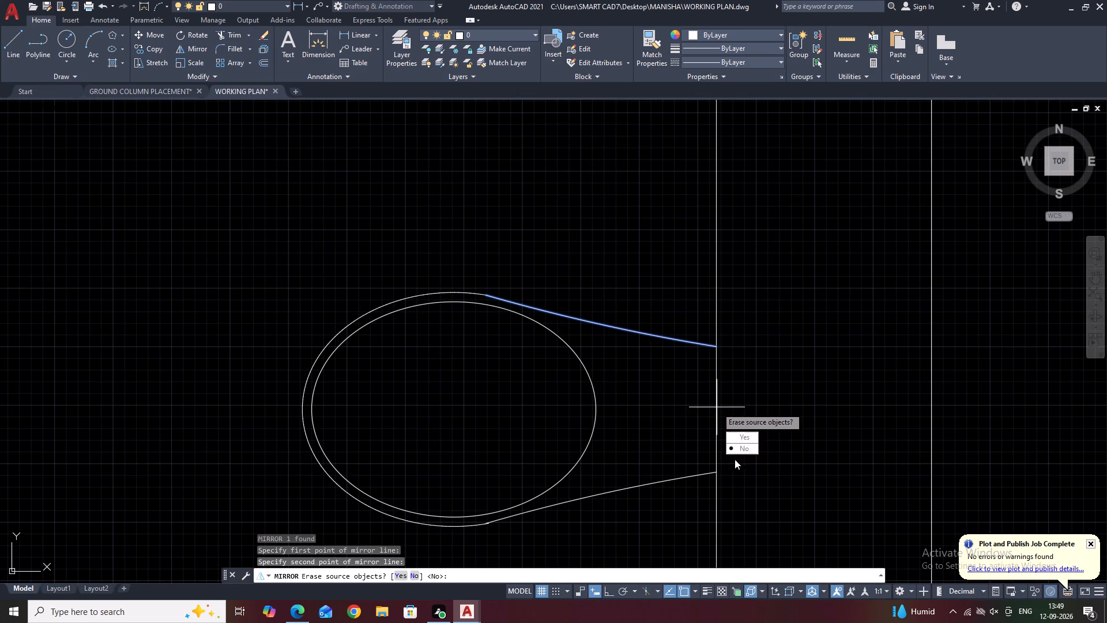
{"action": "left_click_drag", "start_coordinate": [740, 450], "coordinate": [717, 407]}
Trim the outer ellipse's short overhang beyond its junction with the lower mirrored arc.
{"action": "middle_click_drag", "start_coordinate": [721, 399], "coordinate": [736, 295]}
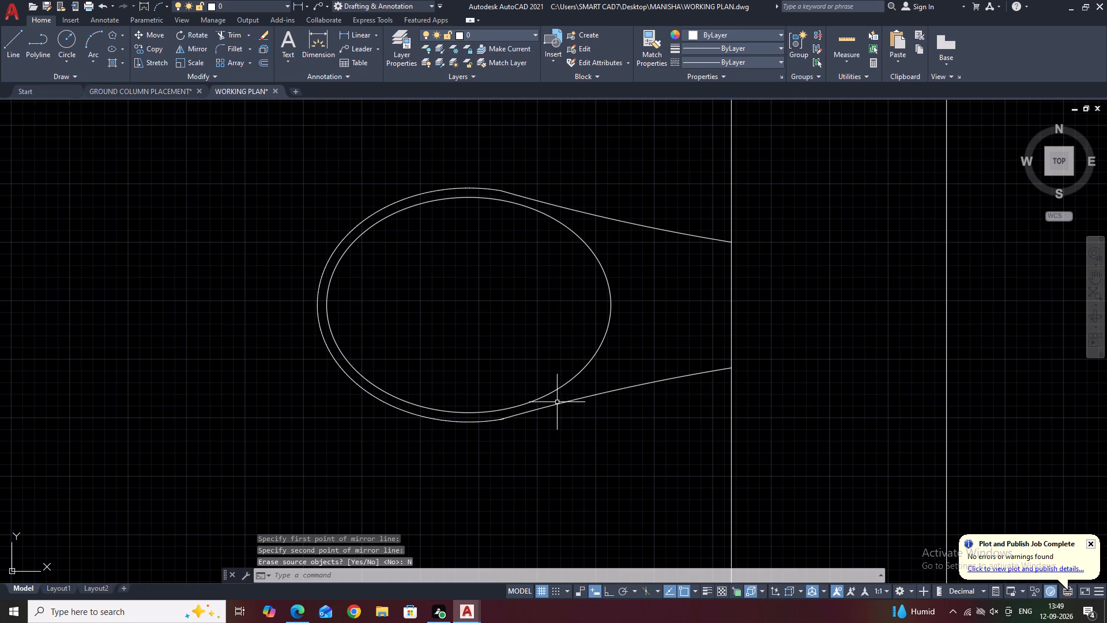
{"action": "middle_click_drag", "start_coordinate": [556, 402], "coordinate": [601, 379]}
{"action": "scroll", "coordinate": [551, 397], "scroll_direction": "up", "scroll_amount": 4}
{"action": "middle_click_drag", "start_coordinate": [549, 399], "coordinate": [630, 368]}
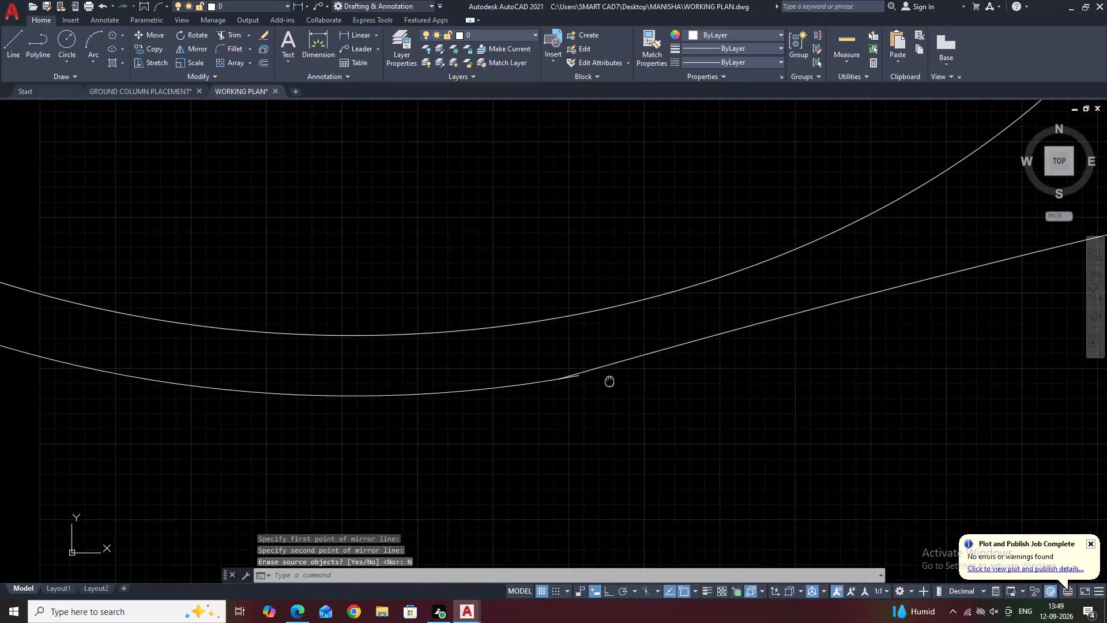
{"action": "middle_click_drag", "start_coordinate": [630, 368], "coordinate": [641, 362]}
{"action": "scroll", "coordinate": [602, 369], "scroll_direction": "up", "scroll_amount": 4}
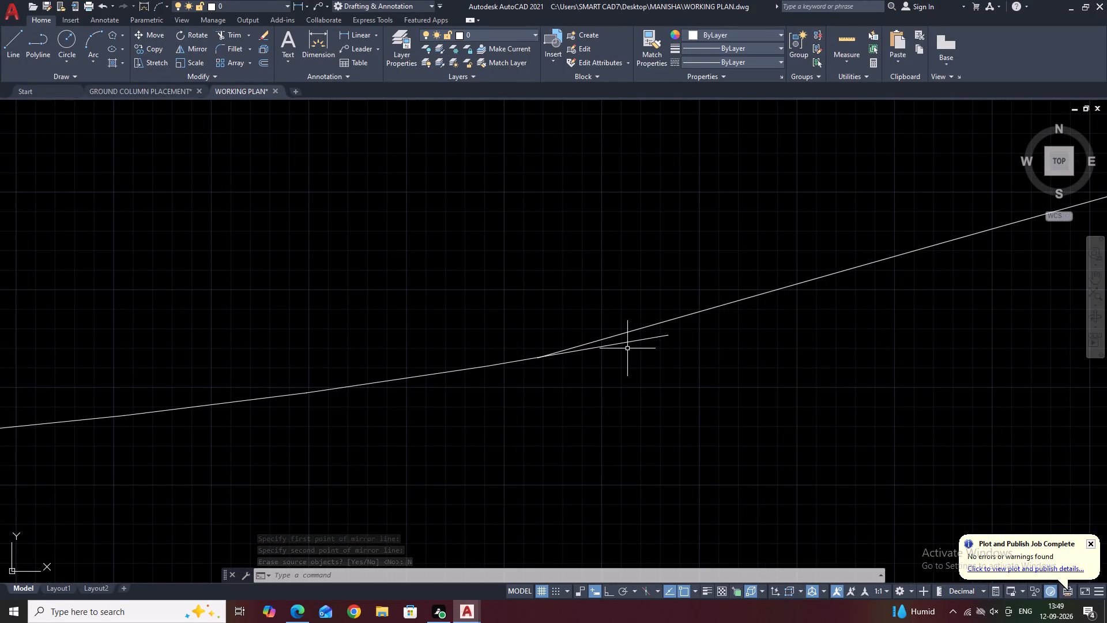
{"action": "type", "text": "TR"}
{"action": "key", "text": "space"}
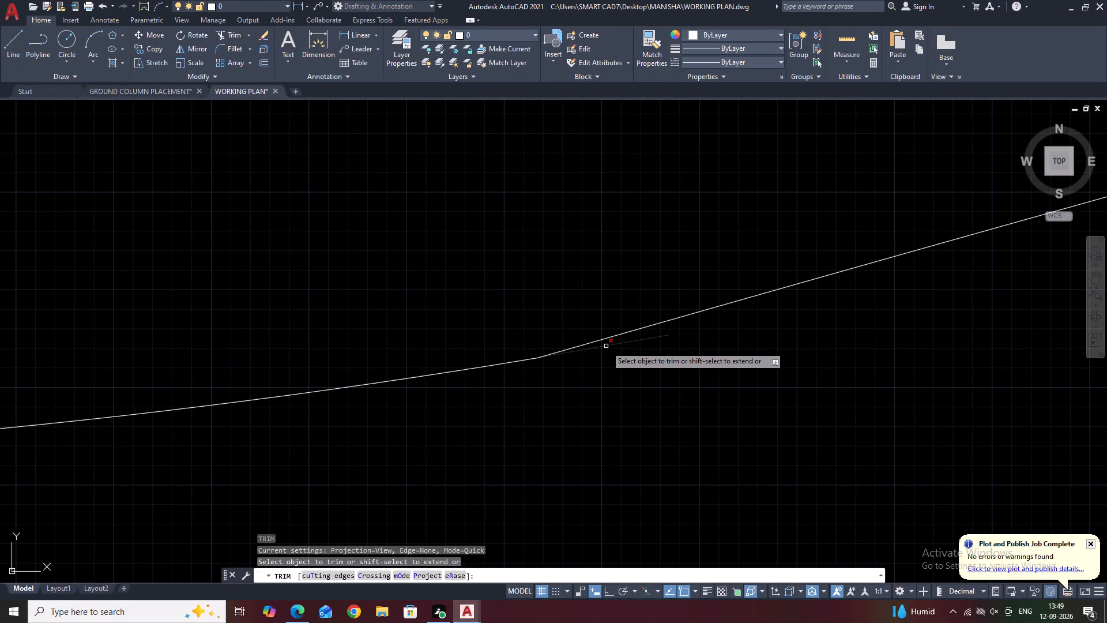
{"action": "left_click", "coordinate": [607, 346]}
{"action": "scroll", "coordinate": [638, 360], "scroll_direction": "down", "scroll_amount": 6}
{"action": "key", "text": "Escape"}
Draw a small three-sided box with ortho on, inside the inner ellipse and open toward its wall-side curve.
{"action": "scroll", "coordinate": [675, 347], "scroll_direction": "down", "scroll_amount": 5}
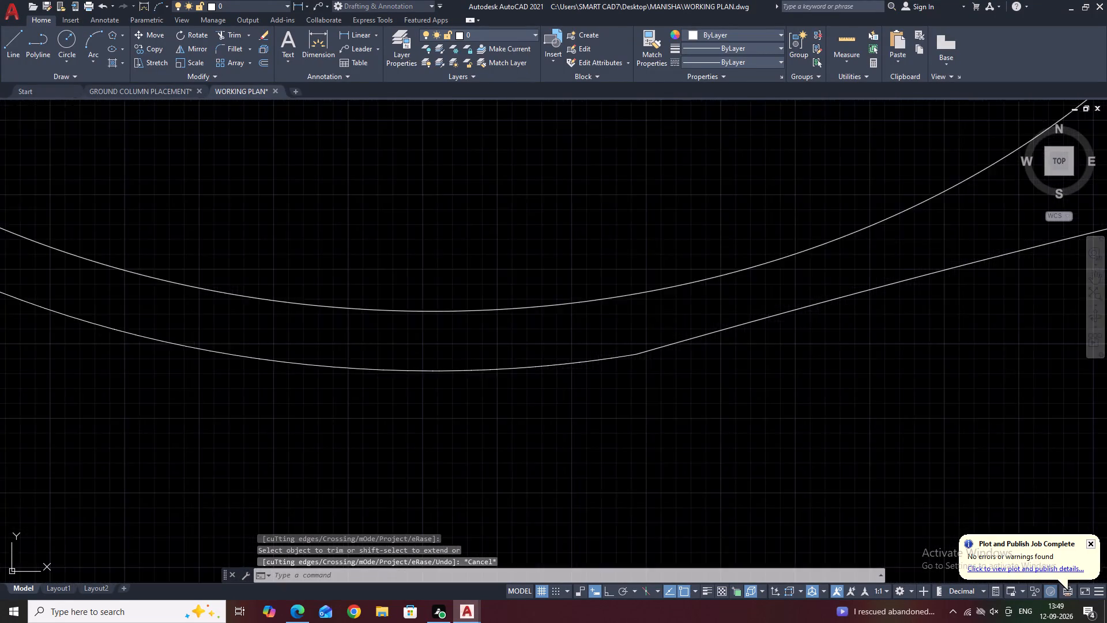
{"action": "scroll", "coordinate": [675, 347], "scroll_direction": "down", "scroll_amount": 6}
{"action": "middle_click_drag", "start_coordinate": [762, 288], "coordinate": [796, 320]}
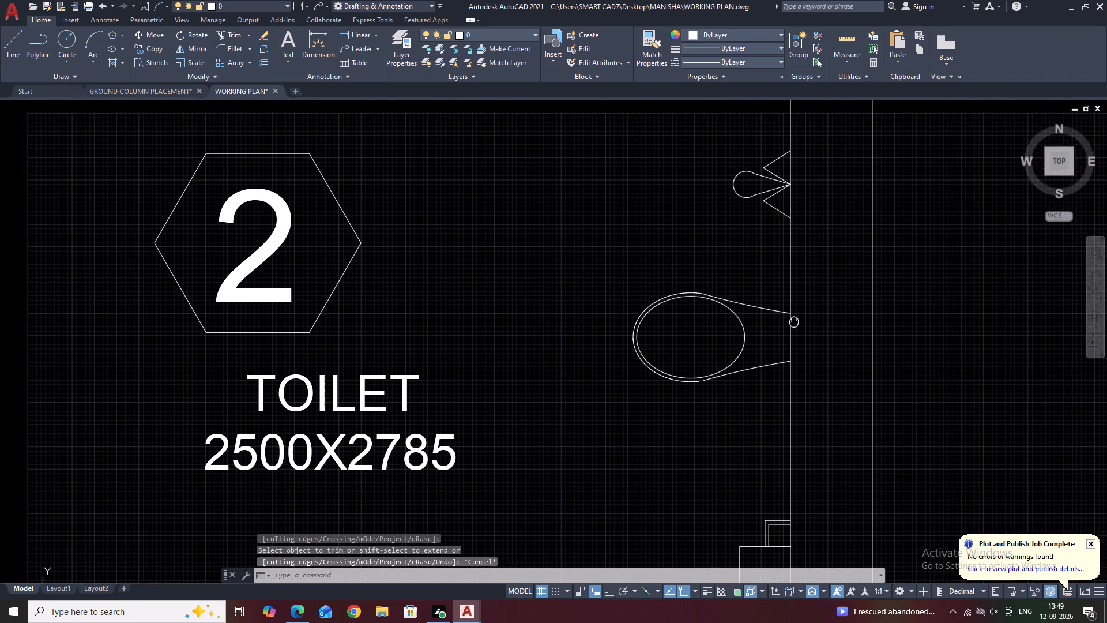
{"action": "middle_click_drag", "start_coordinate": [796, 320], "coordinate": [800, 295]}
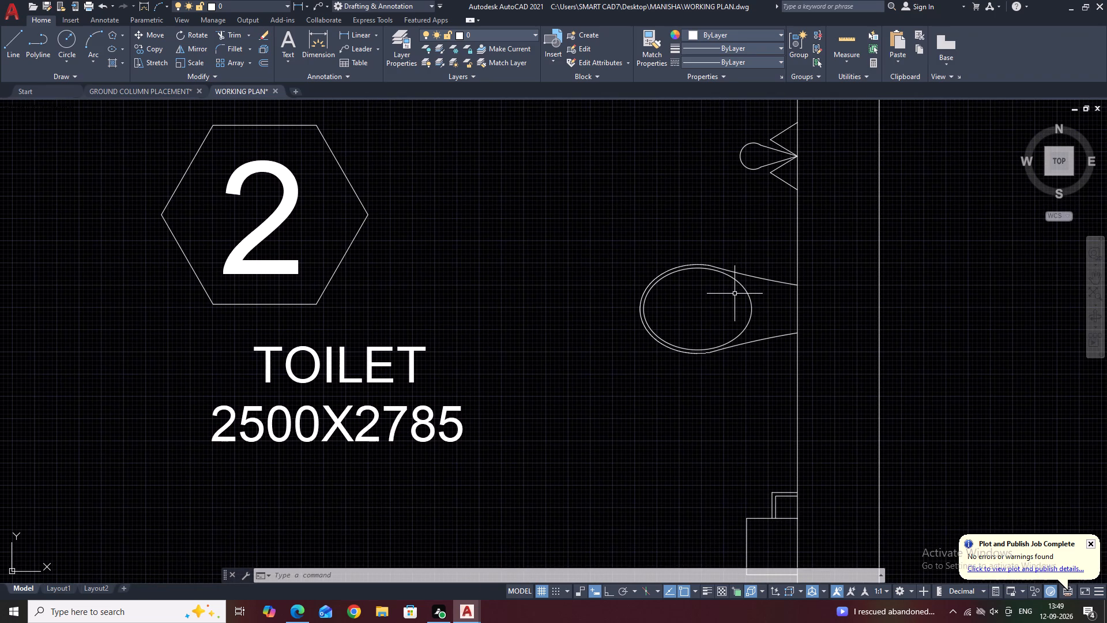
{"action": "type", "text": "L"}
{"action": "key", "text": "space"}
{"action": "left_click", "coordinate": [748, 298]}
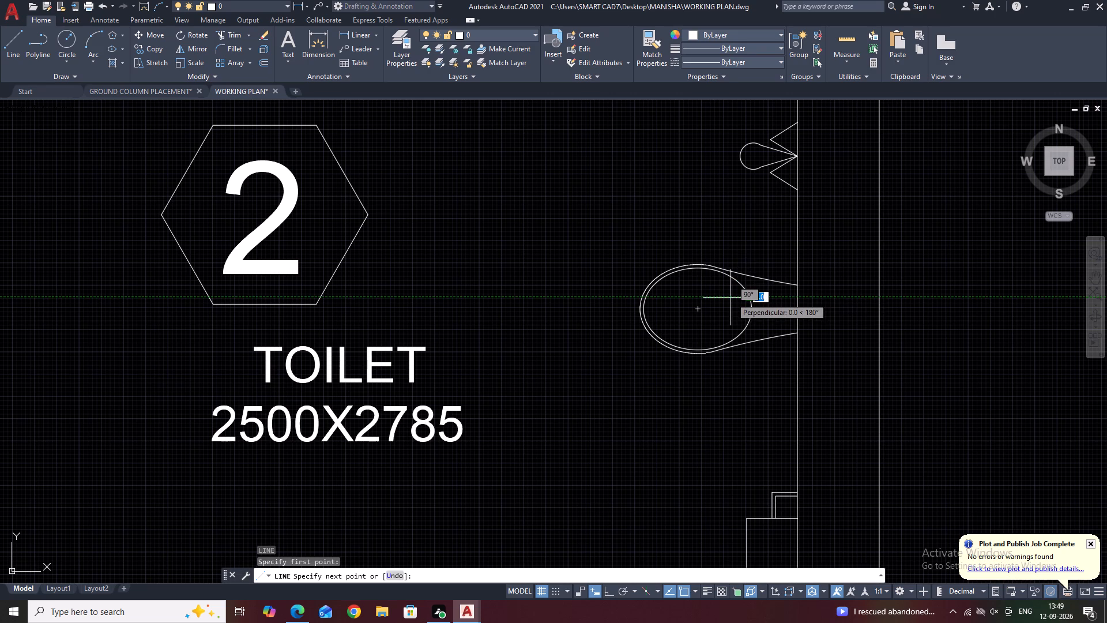
{"action": "left_click", "coordinate": [728, 298]}
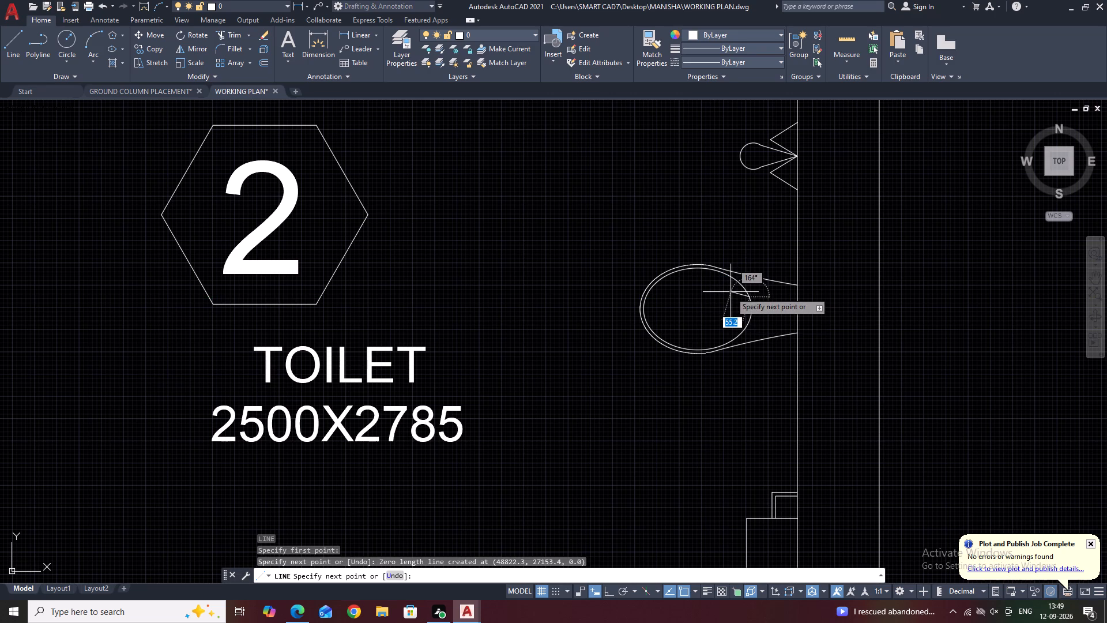
{"action": "key", "text": "F8"}
{"action": "scroll", "coordinate": [728, 292], "scroll_direction": "up", "scroll_amount": 2}
{"action": "left_click", "coordinate": [720, 302]}
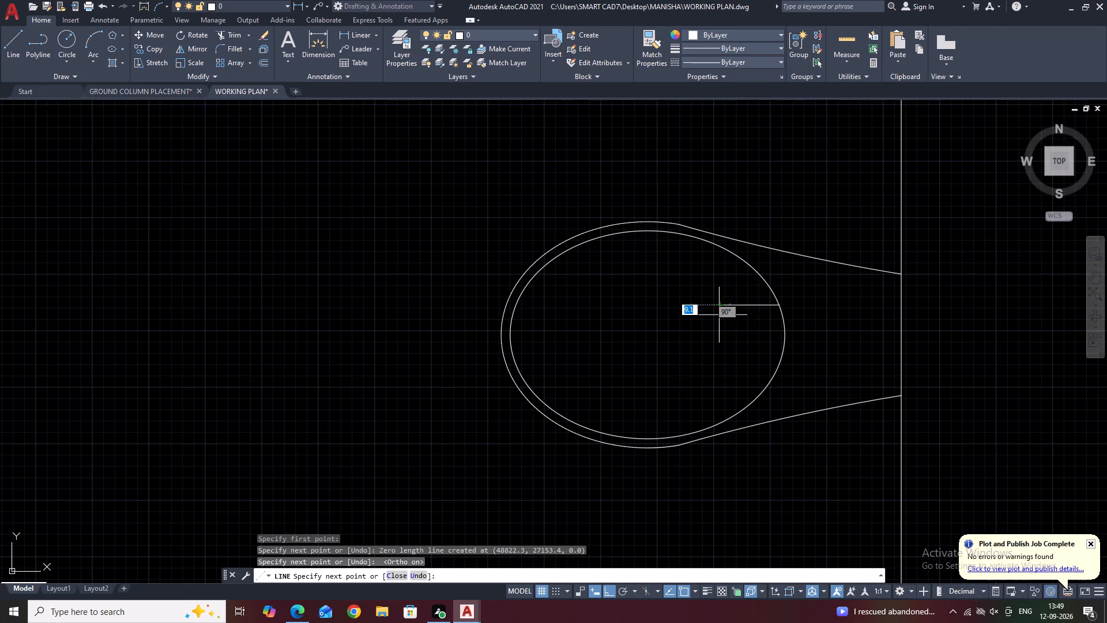
{"action": "left_click", "coordinate": [719, 359]}
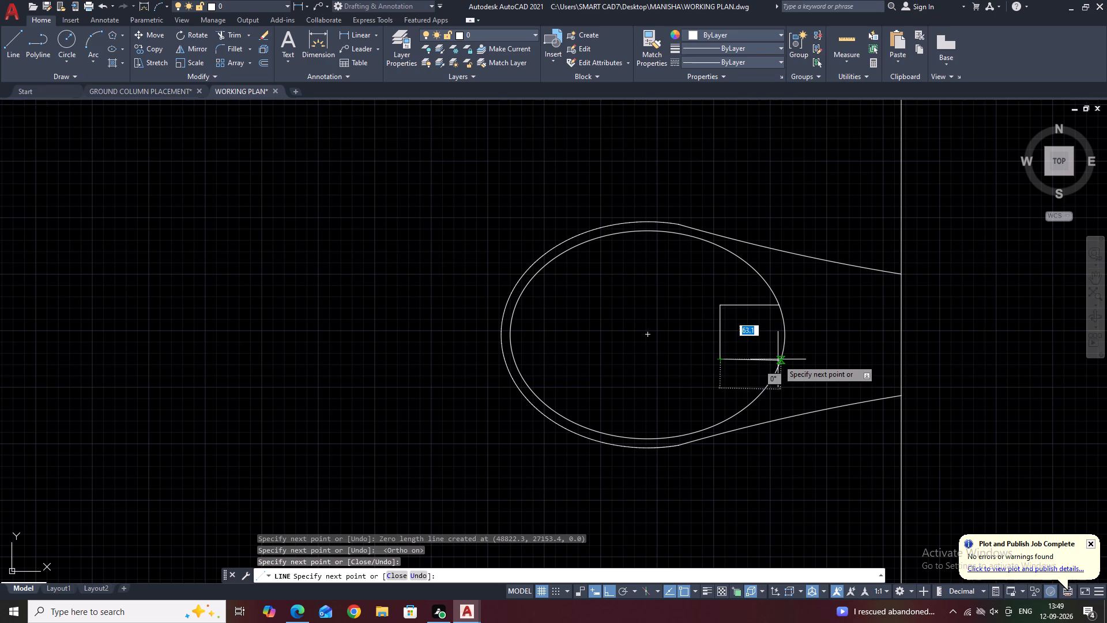
{"action": "left_click", "coordinate": [781, 358]}
{"action": "key", "text": "Escape"}
Set the linetype of the whole oval fixture, including its curved sides and small box, to ACAD_ISO02W100.
{"action": "middle_click_drag", "start_coordinate": [864, 344], "coordinate": [820, 328]}
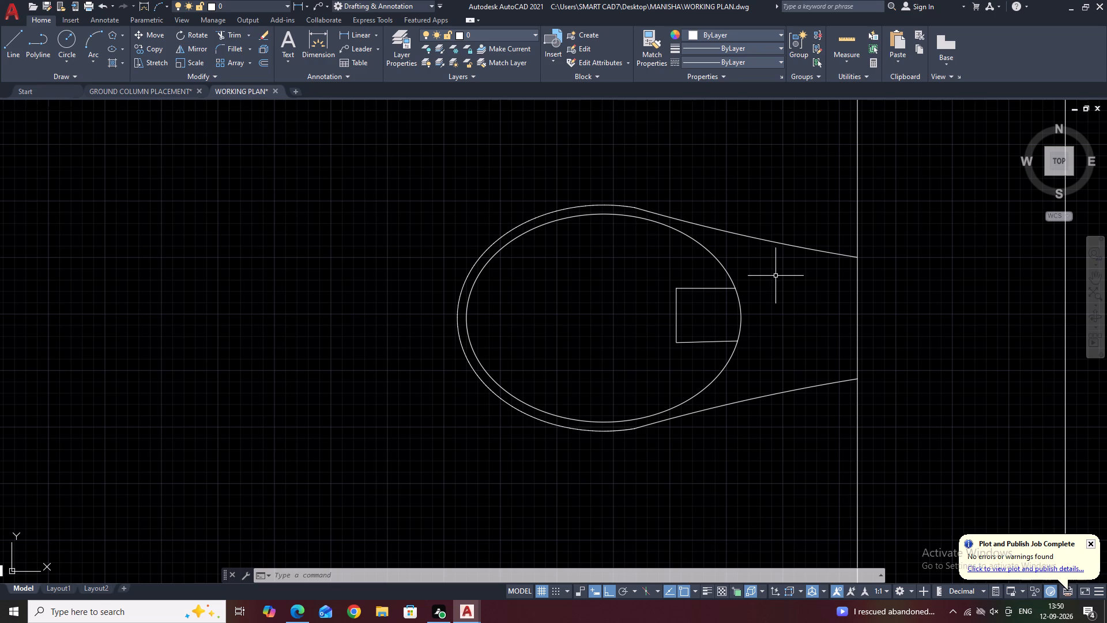
{"action": "scroll", "coordinate": [719, 272], "scroll_direction": "down", "scroll_amount": 3}
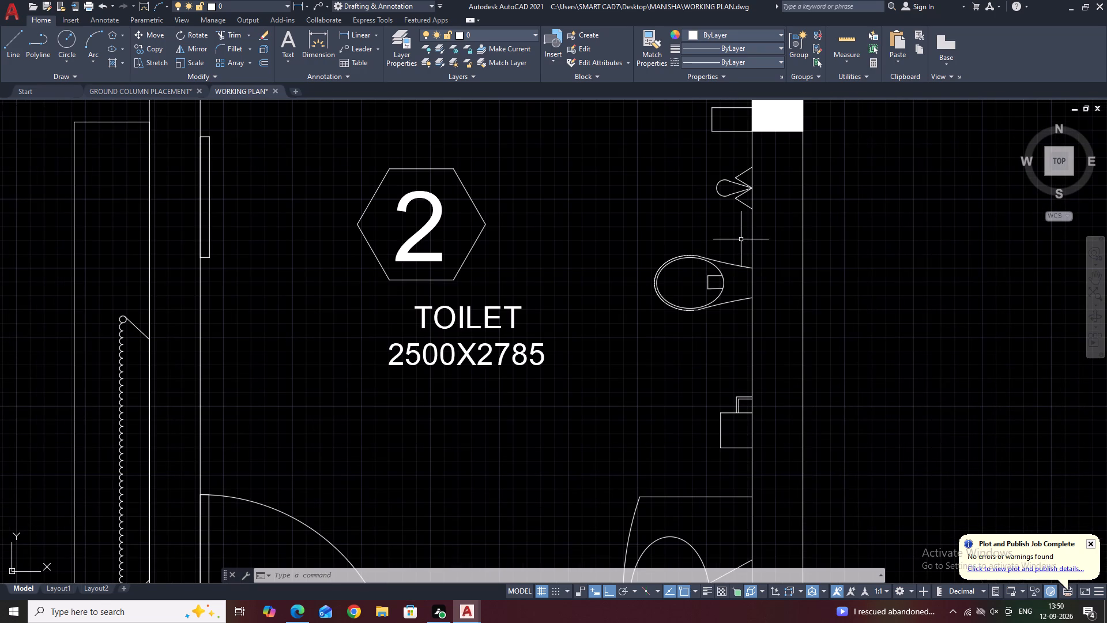
{"action": "left_click", "coordinate": [741, 238]}
{"action": "left_click", "coordinate": [655, 318]}
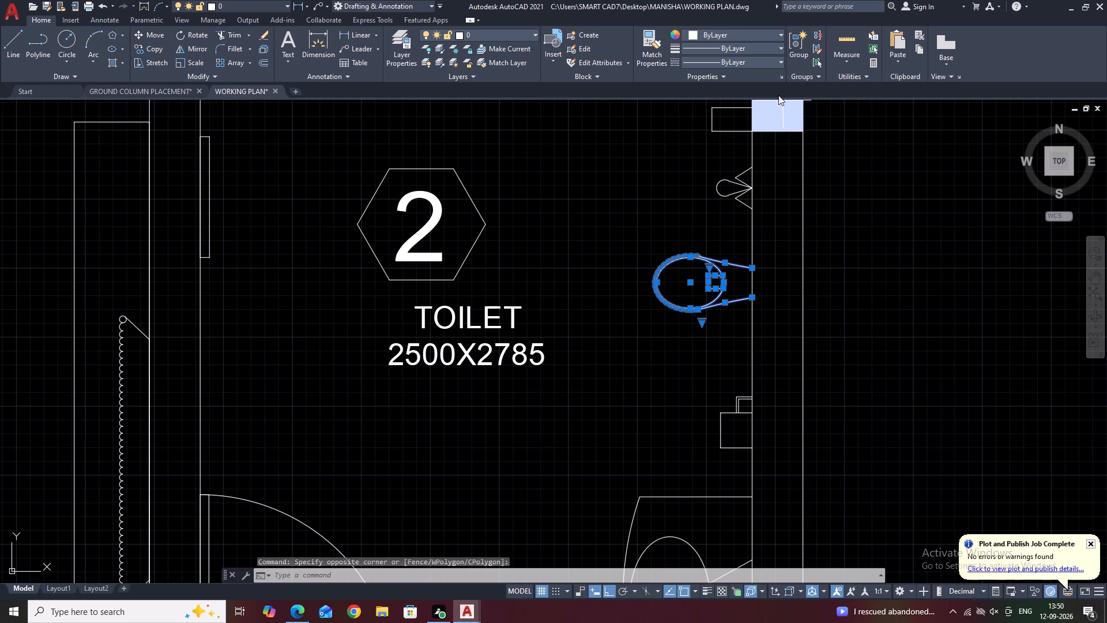
{"action": "left_click", "coordinate": [735, 62]}
{"action": "left_click", "coordinate": [739, 104]}
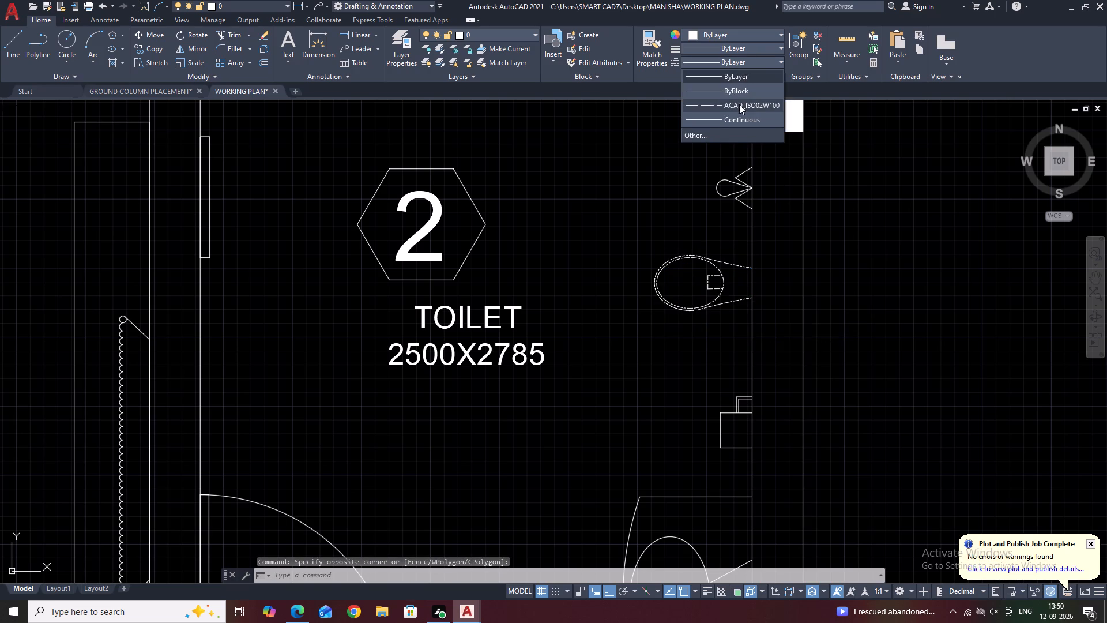
{"action": "key", "text": "Escape"}
Match the properties of the dashed line in the toilet's window to the oval fixture, its curved sides and small box.
{"action": "scroll", "coordinate": [766, 292], "scroll_direction": "down", "scroll_amount": 3}
{"action": "middle_click_drag", "start_coordinate": [841, 295], "coordinate": [848, 294]}
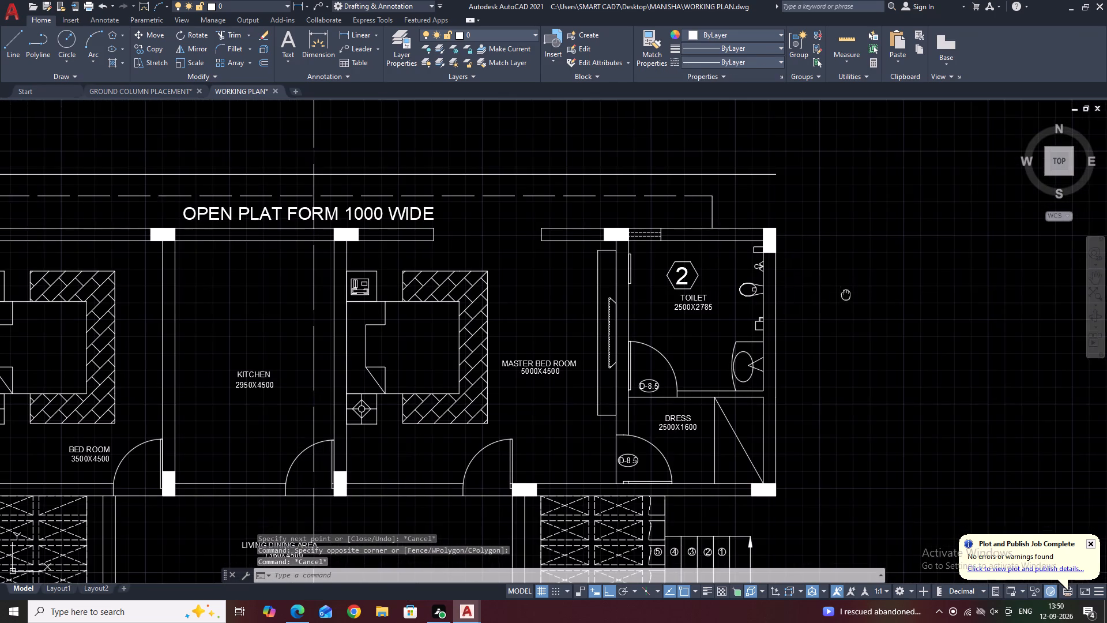
{"action": "middle_click_drag", "start_coordinate": [848, 294], "coordinate": [887, 248]}
{"action": "scroll", "coordinate": [703, 185], "scroll_direction": "up", "scroll_amount": 3}
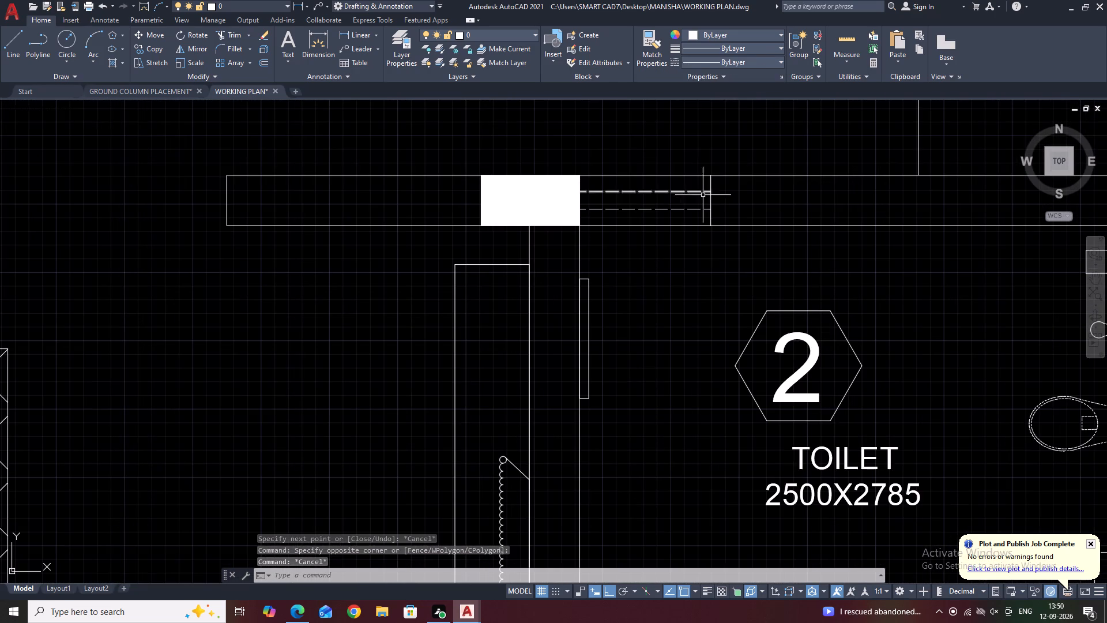
{"action": "type", "text": "MA"}
{"action": "key", "text": "space"}
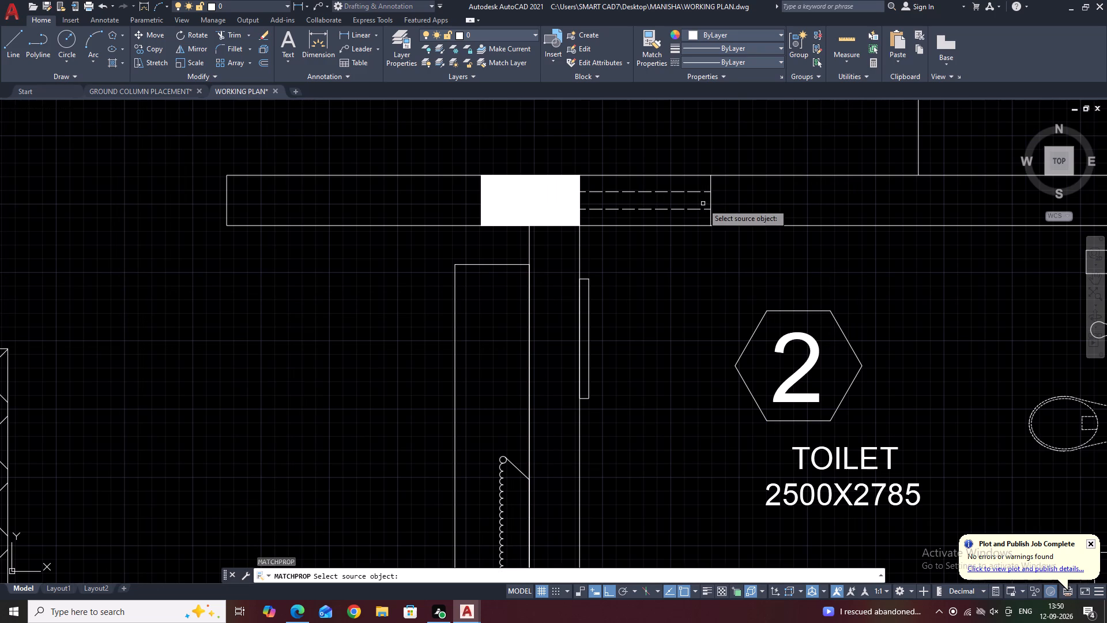
{"action": "left_click", "coordinate": [640, 211]}
{"action": "scroll", "coordinate": [660, 226], "scroll_direction": "down", "scroll_amount": 4}
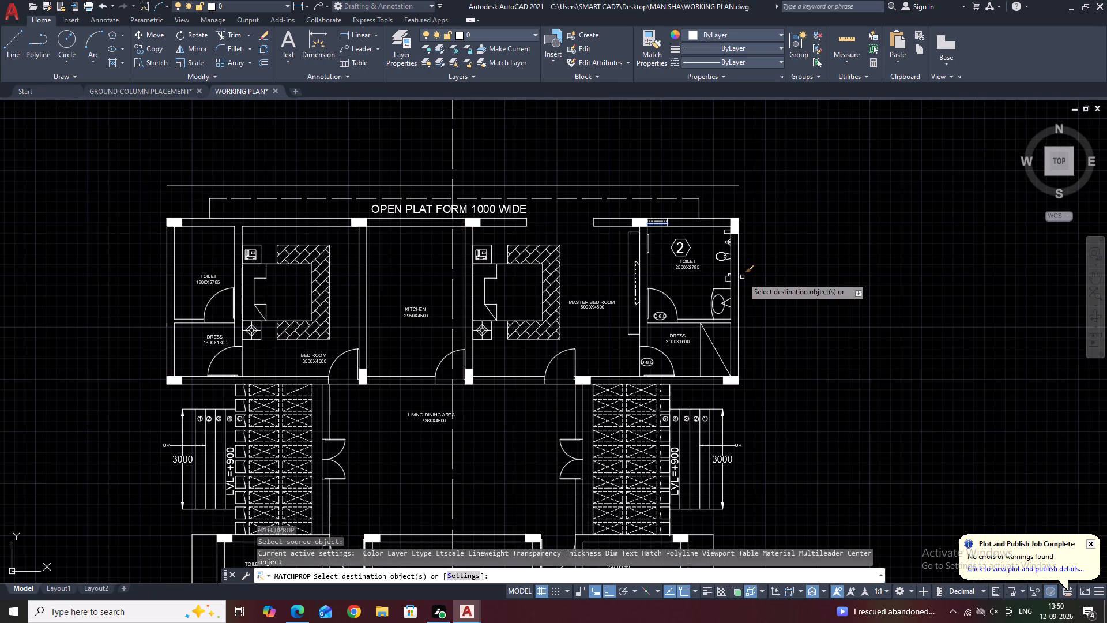
{"action": "scroll", "coordinate": [716, 265], "scroll_direction": "up", "scroll_amount": 3}
{"action": "left_click", "coordinate": [740, 202]}
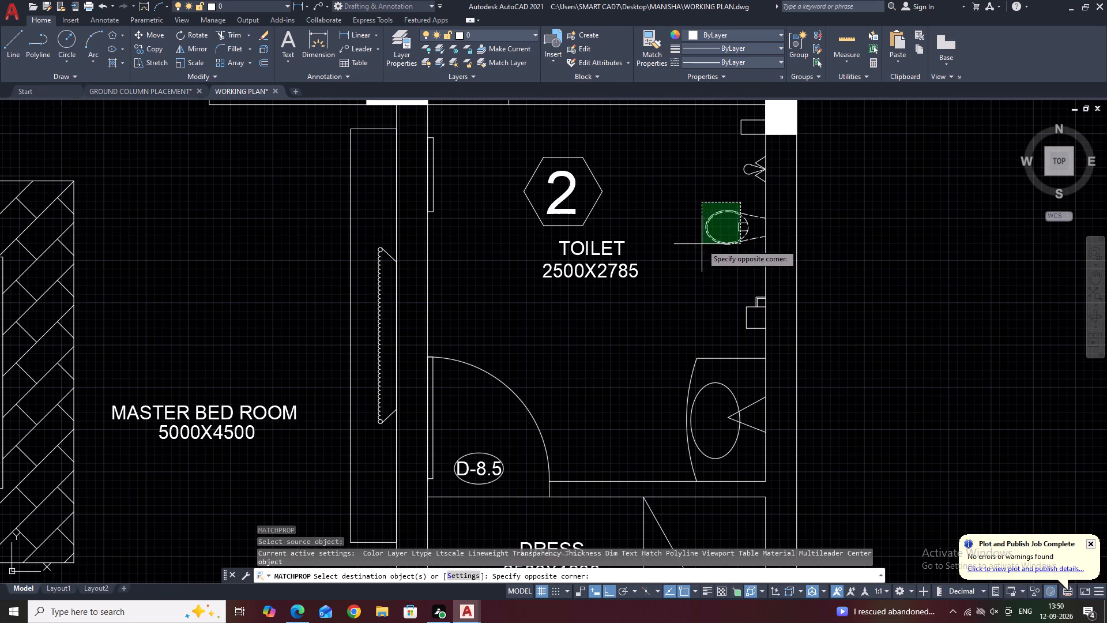
{"action": "left_click", "coordinate": [702, 244]}
{"action": "scroll", "coordinate": [745, 217], "scroll_direction": "up", "scroll_amount": 2}
{"action": "left_click", "coordinate": [751, 216]}
{"action": "left_click", "coordinate": [717, 252]}
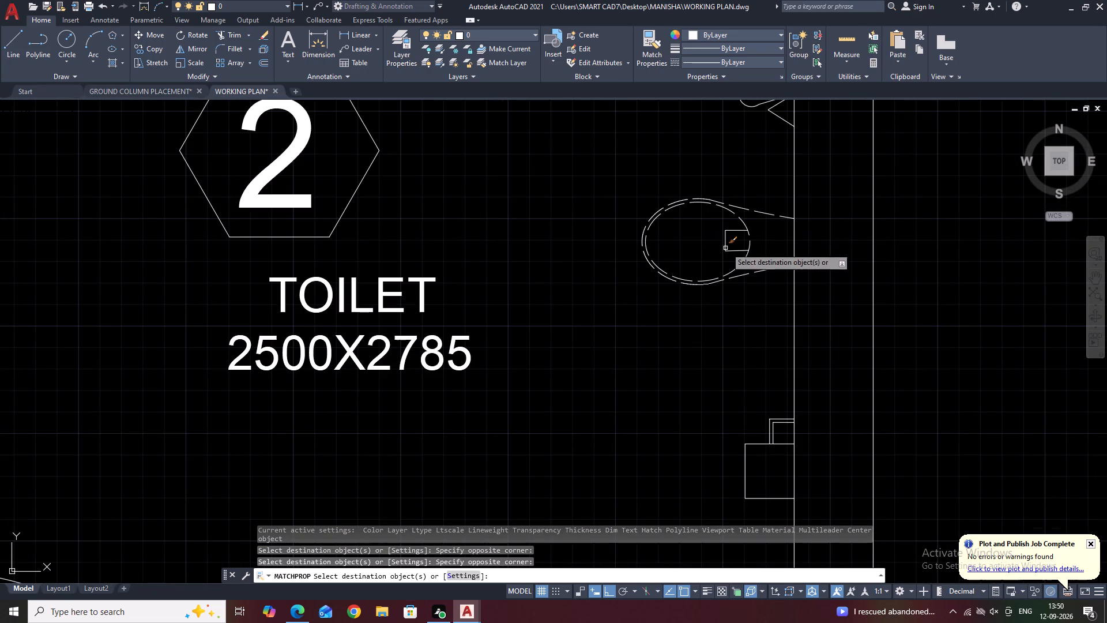
{"action": "left_click", "coordinate": [728, 248]}
{"action": "left_click", "coordinate": [725, 235]}
{"action": "left_click", "coordinate": [728, 231]}
{"action": "key", "text": "Escape"}
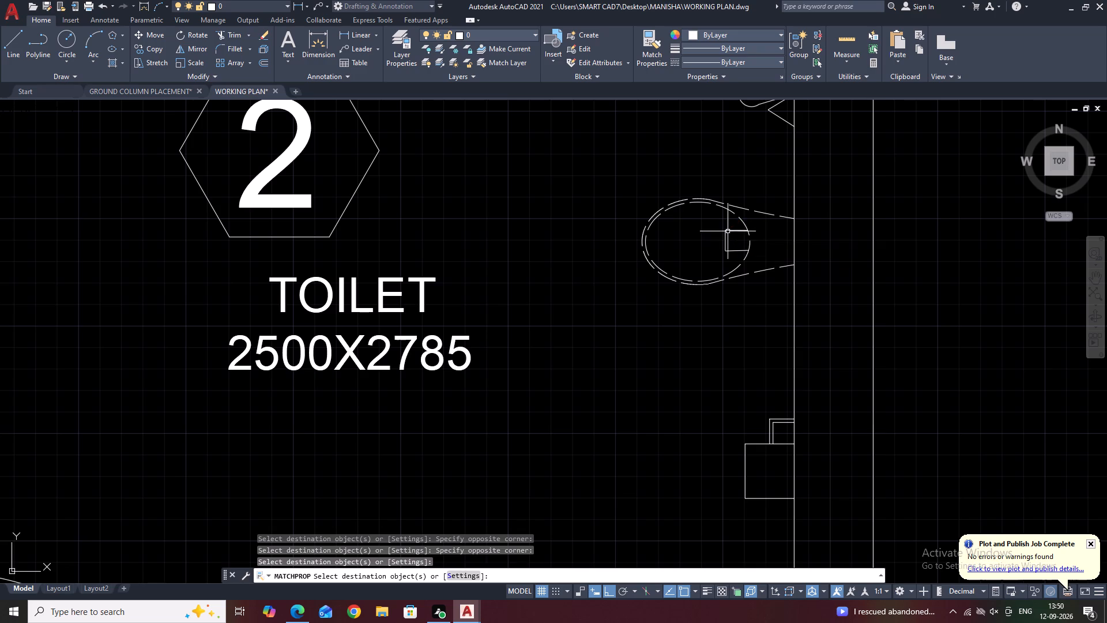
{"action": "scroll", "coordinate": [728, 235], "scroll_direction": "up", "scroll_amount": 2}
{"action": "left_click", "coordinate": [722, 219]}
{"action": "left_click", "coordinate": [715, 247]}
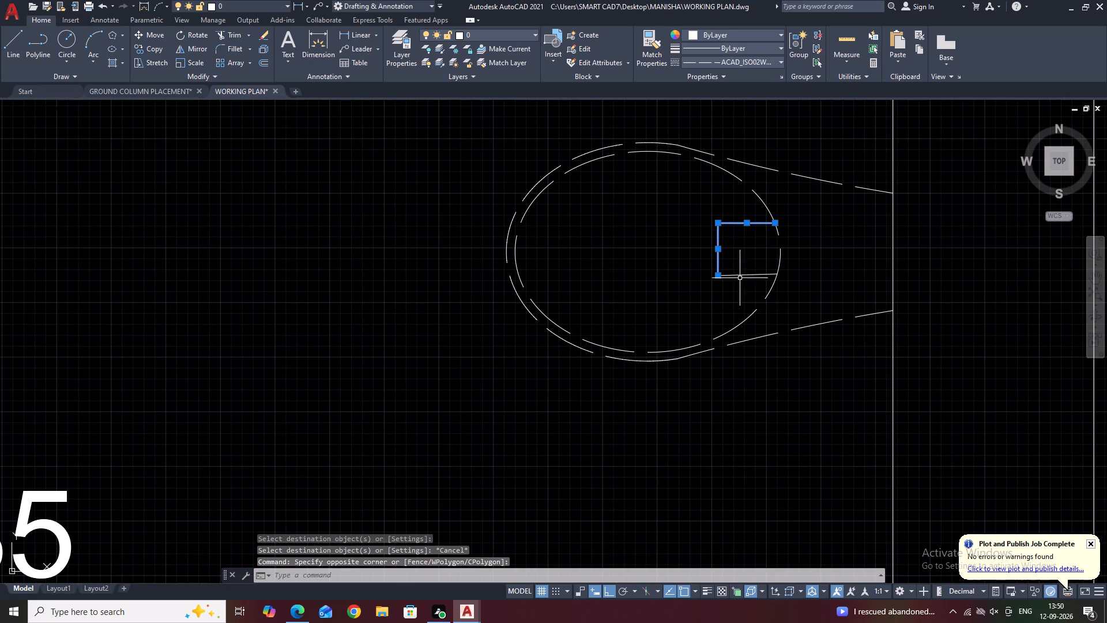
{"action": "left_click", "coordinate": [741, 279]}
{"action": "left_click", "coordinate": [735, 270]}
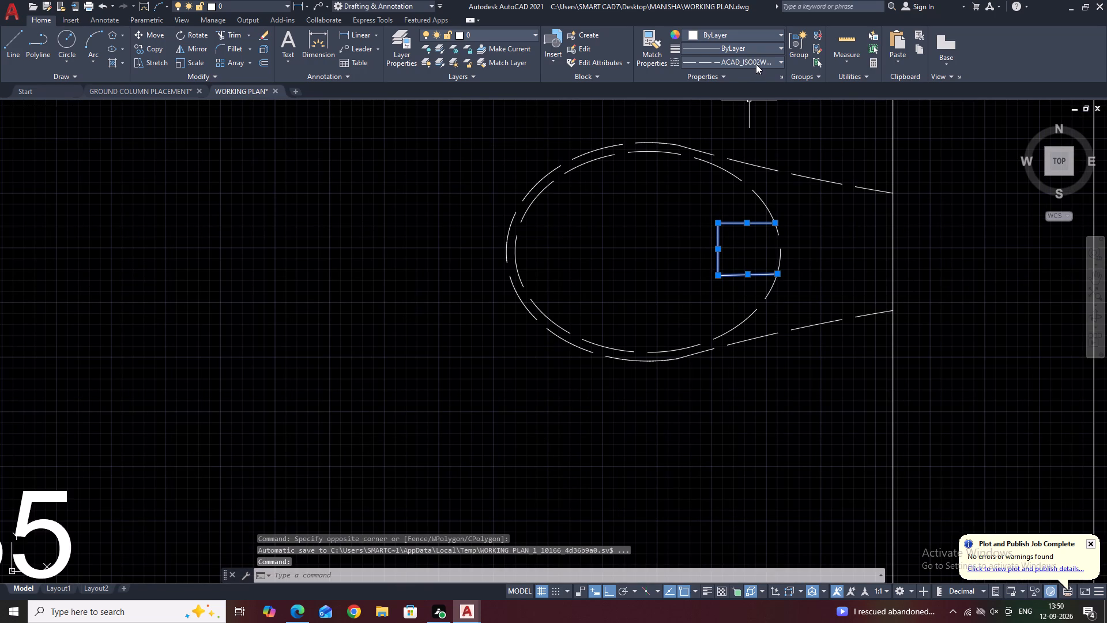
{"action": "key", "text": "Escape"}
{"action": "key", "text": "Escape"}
Review the toilet's fixtures in the context of the surrounding rooms and the overall floor plan.
{"action": "scroll", "coordinate": [743, 156], "scroll_direction": "down", "scroll_amount": 3}
{"action": "middle_click_drag", "start_coordinate": [754, 239], "coordinate": [775, 276]}
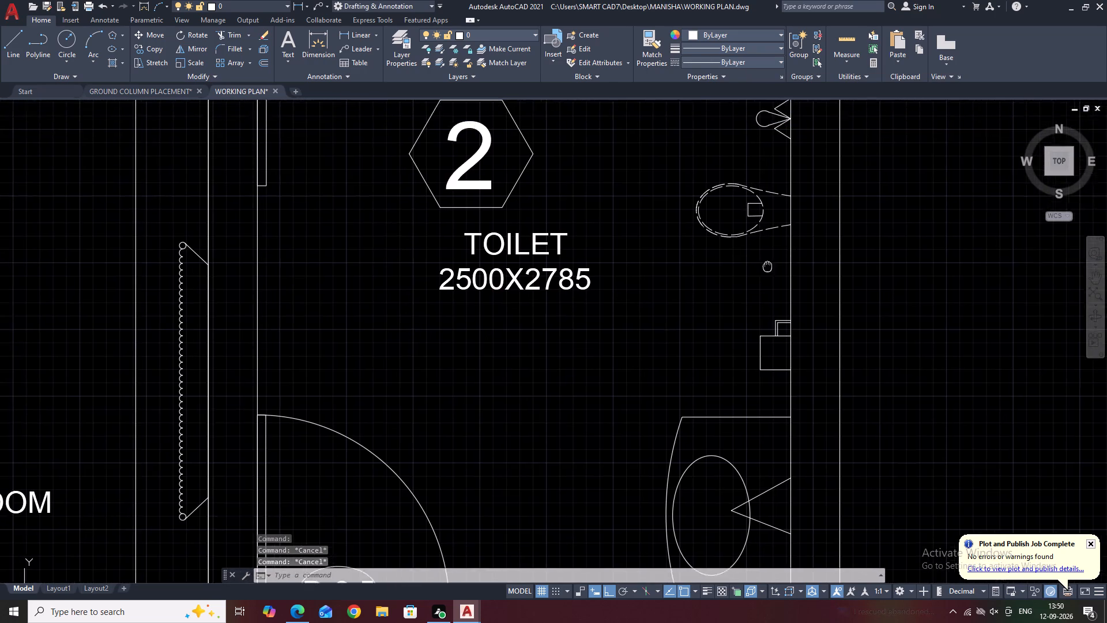
{"action": "middle_click_drag", "start_coordinate": [775, 276], "coordinate": [831, 309]}
{"action": "scroll", "coordinate": [829, 277], "scroll_direction": "down", "scroll_amount": 2}
{"action": "middle_click_drag", "start_coordinate": [915, 297], "coordinate": [916, 241]}
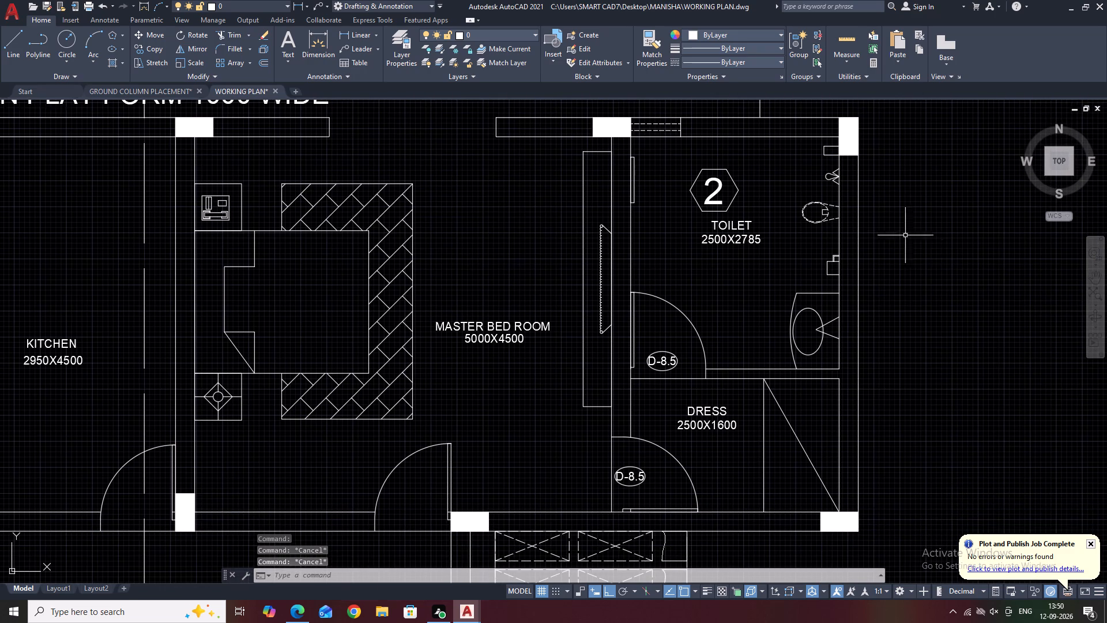
{"action": "middle_click_drag", "start_coordinate": [649, 214], "coordinate": [733, 274]}
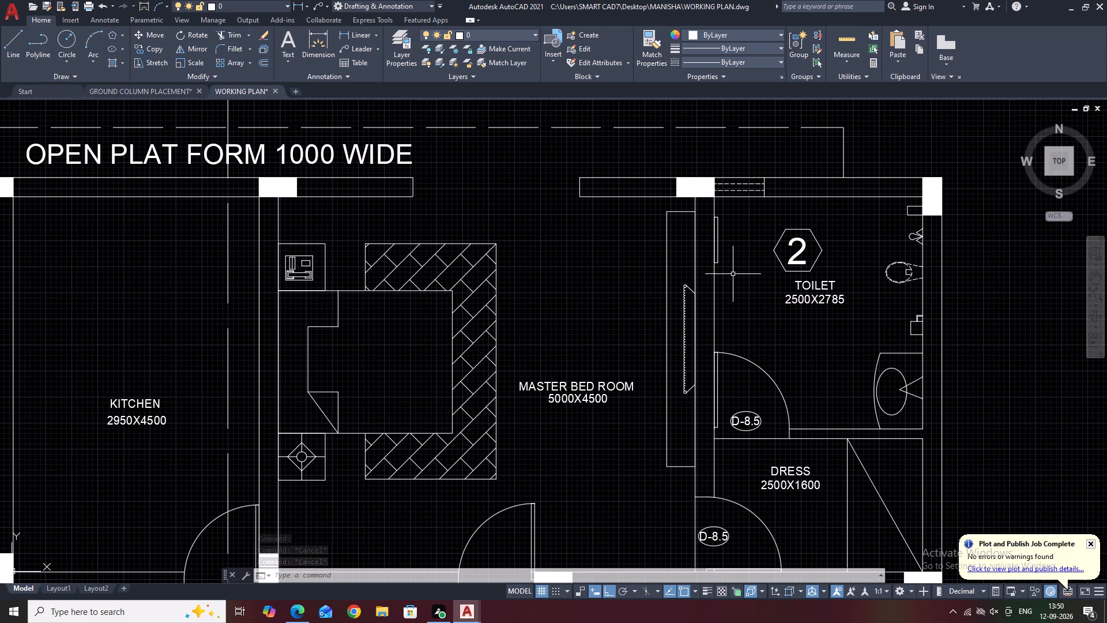
{"action": "scroll", "coordinate": [733, 274], "scroll_direction": "down", "scroll_amount": 2}
{"action": "middle_click_drag", "start_coordinate": [735, 282], "coordinate": [771, 310]}
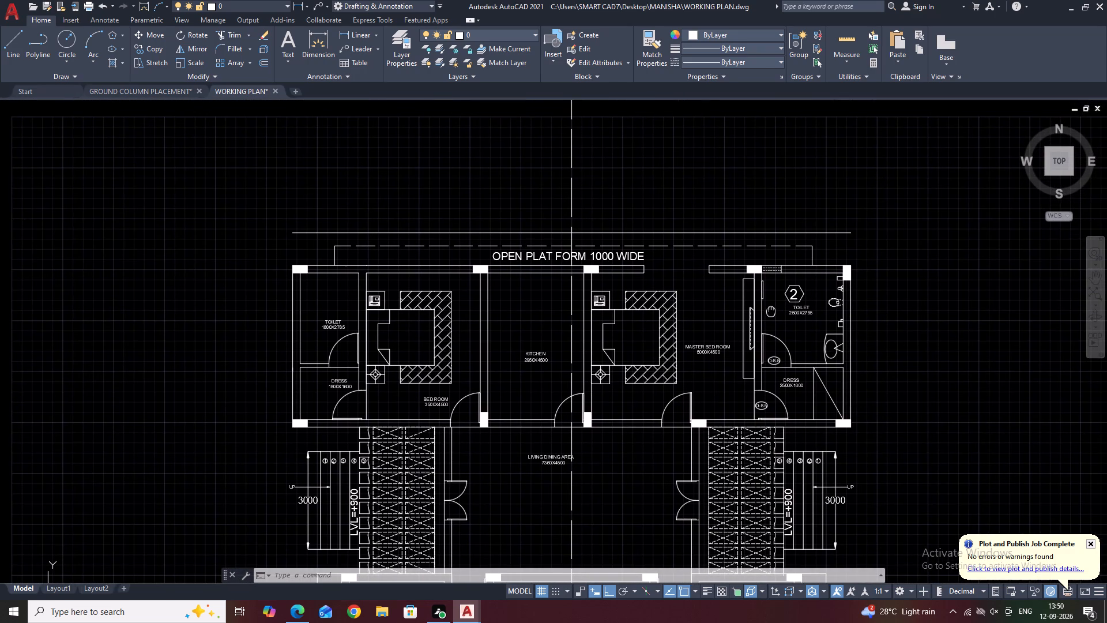
{"action": "middle_click_drag", "start_coordinate": [771, 310], "coordinate": [772, 273]}
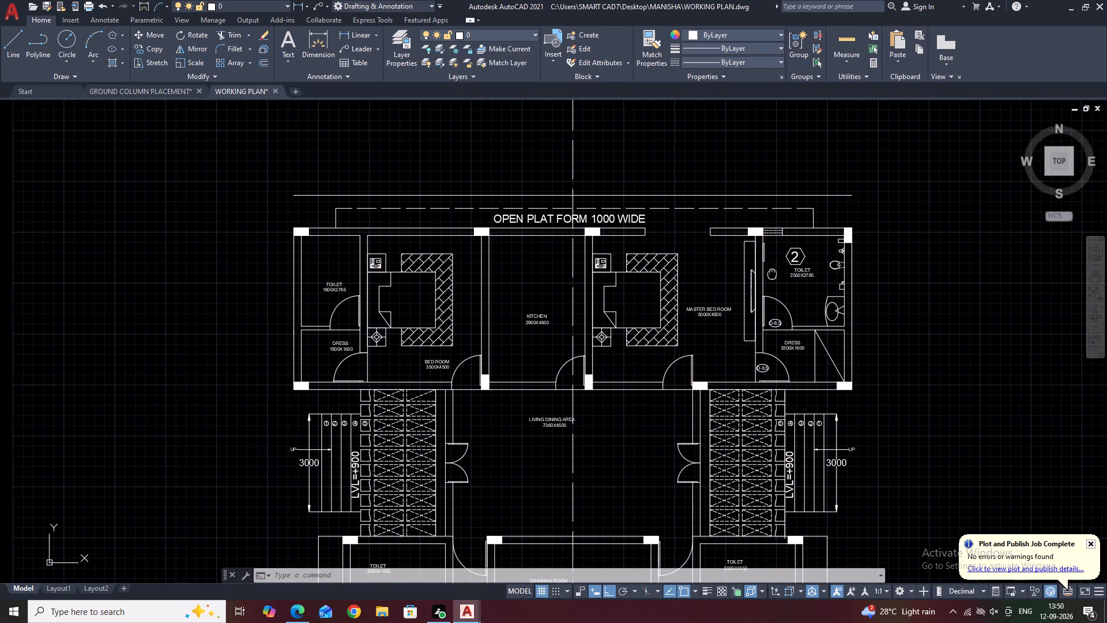
{"action": "middle_click_drag", "start_coordinate": [772, 273], "coordinate": [799, 295]}
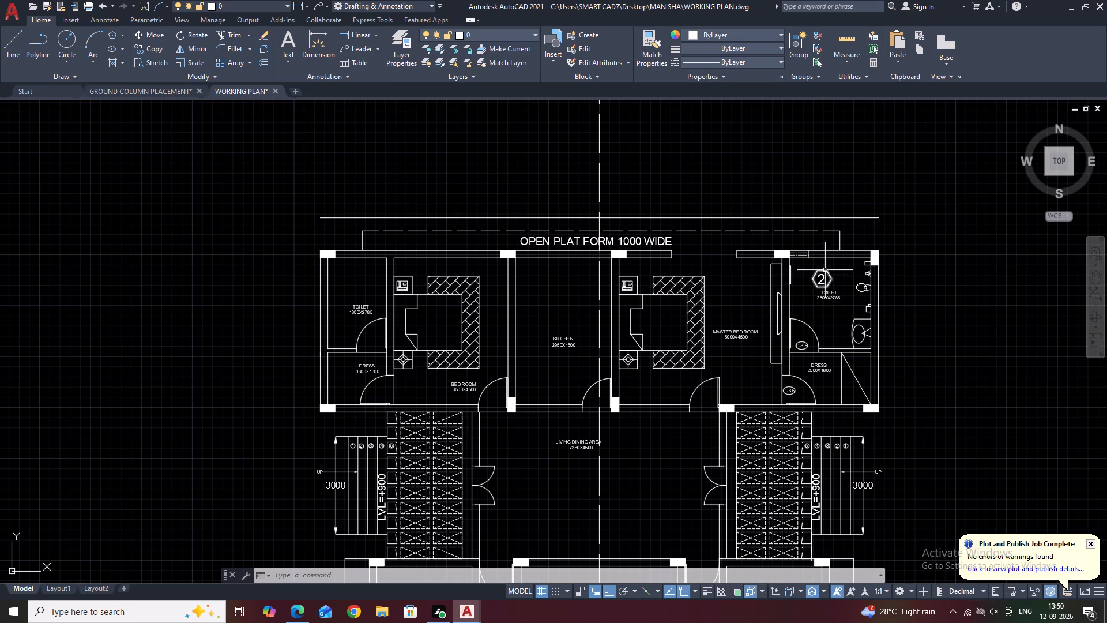
Fill the upper triangle of the small wall fixture above the oval fixture with a solid hatch.
{"action": "scroll", "coordinate": [866, 282], "scroll_direction": "up", "scroll_amount": 2}
{"action": "middle_click_drag", "start_coordinate": [882, 285], "coordinate": [823, 283]}
{"action": "scroll", "coordinate": [830, 256], "scroll_direction": "up", "scroll_amount": 2}
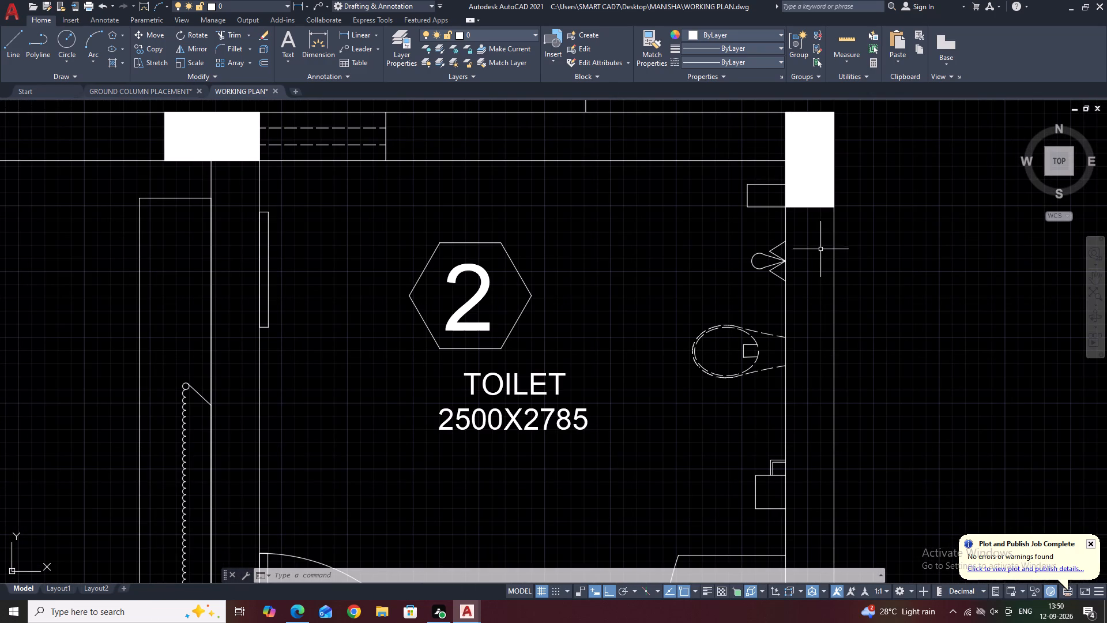
{"action": "key", "text": "h"}
{"action": "key", "text": "space"}
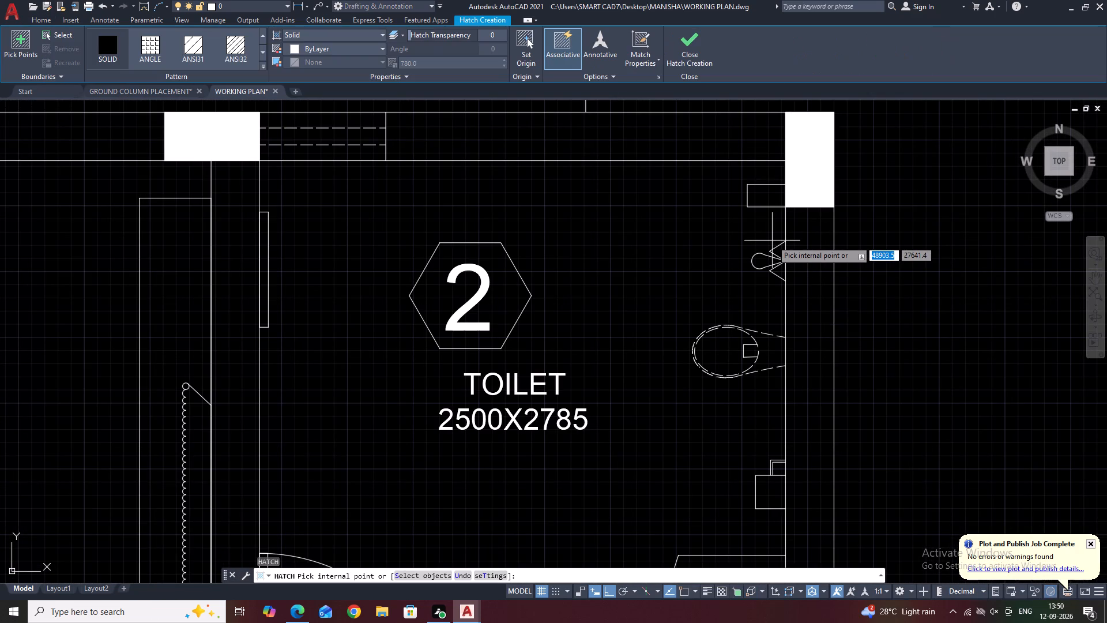
{"action": "scroll", "coordinate": [771, 243], "scroll_direction": "up", "scroll_amount": 3}
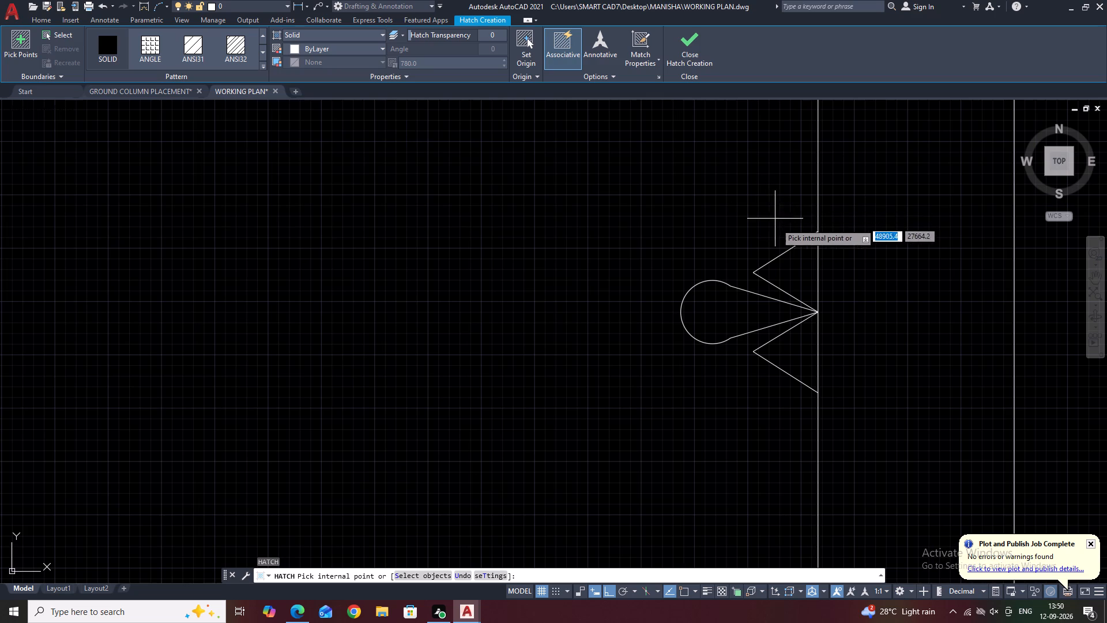
{"action": "left_click", "coordinate": [805, 273]}
{"action": "scroll", "coordinate": [780, 230], "scroll_direction": "down", "scroll_amount": 4}
{"action": "key", "text": "space"}
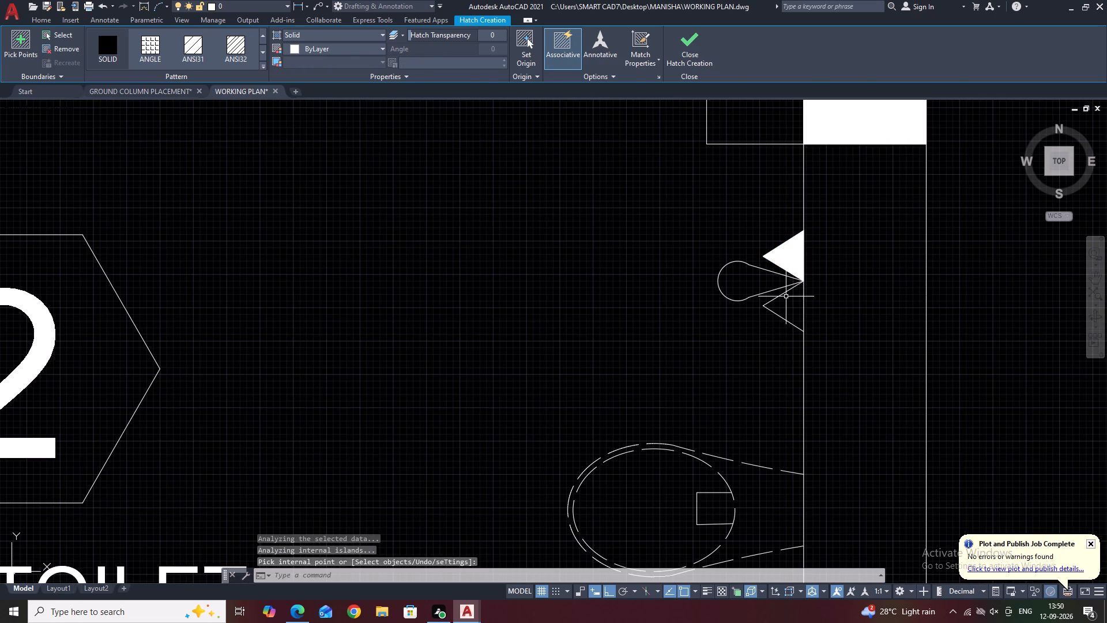
Fill the teardrop and the lower triangle of the small wall fixture above the oval fixture with solid hatches.
{"action": "key", "text": "space"}
{"action": "left_click", "coordinate": [758, 283]}
{"action": "key", "text": "space"}
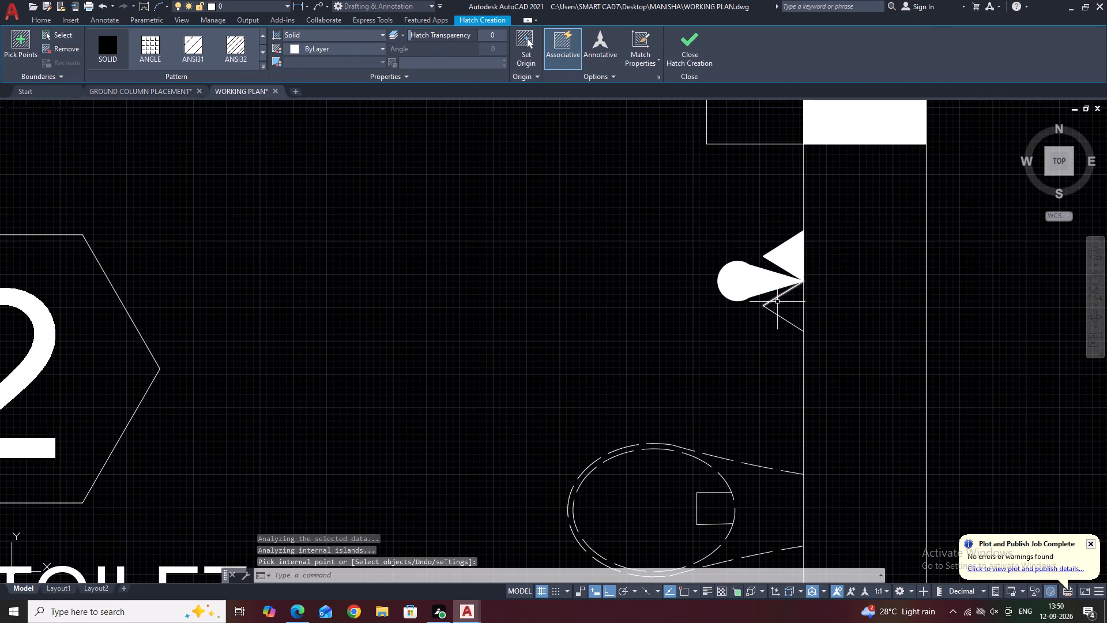
{"action": "key", "text": "space"}
{"action": "left_click", "coordinate": [789, 306]}
{"action": "scroll", "coordinate": [788, 299], "scroll_direction": "down", "scroll_amount": 5}
{"action": "key", "text": "space"}
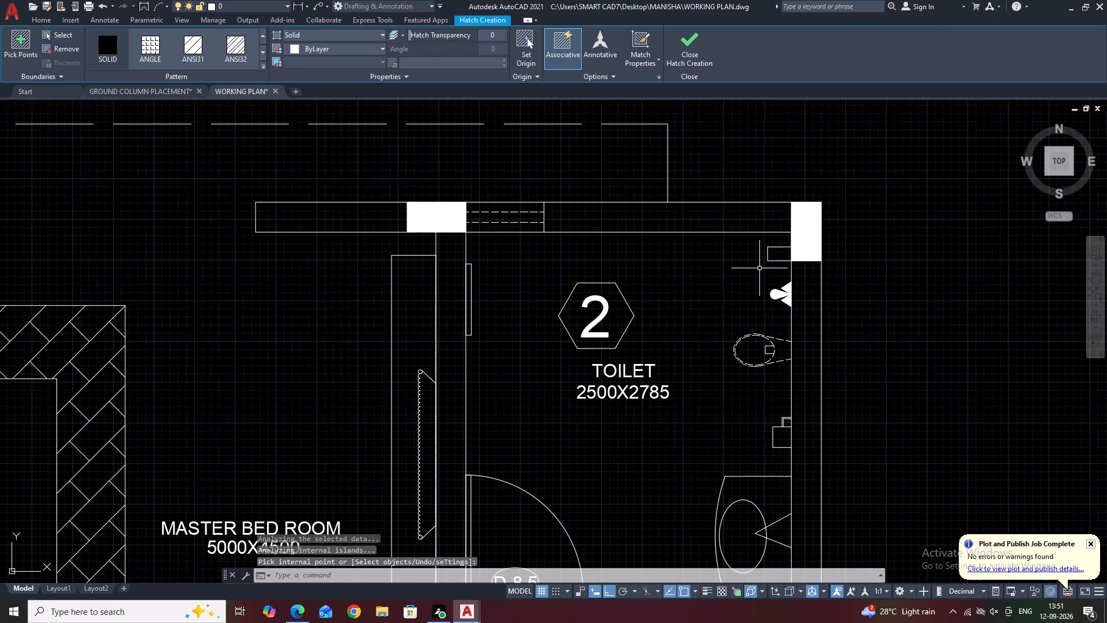
Fill the small rectangle beside the toilet's corner column with a solid hatch.
{"action": "key", "text": "space"}
{"action": "left_click", "coordinate": [775, 254]}
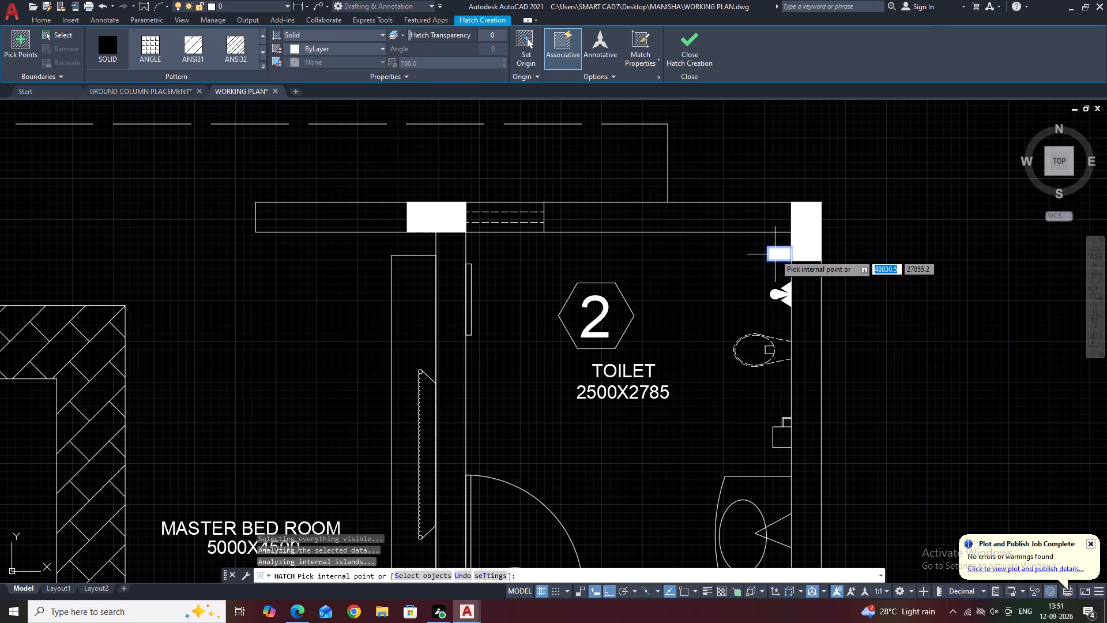
{"action": "key", "text": "space"}
Fill the square wall fixture above the washbasin and its L-shaped strip with solid hatches.
{"action": "key", "text": "space"}
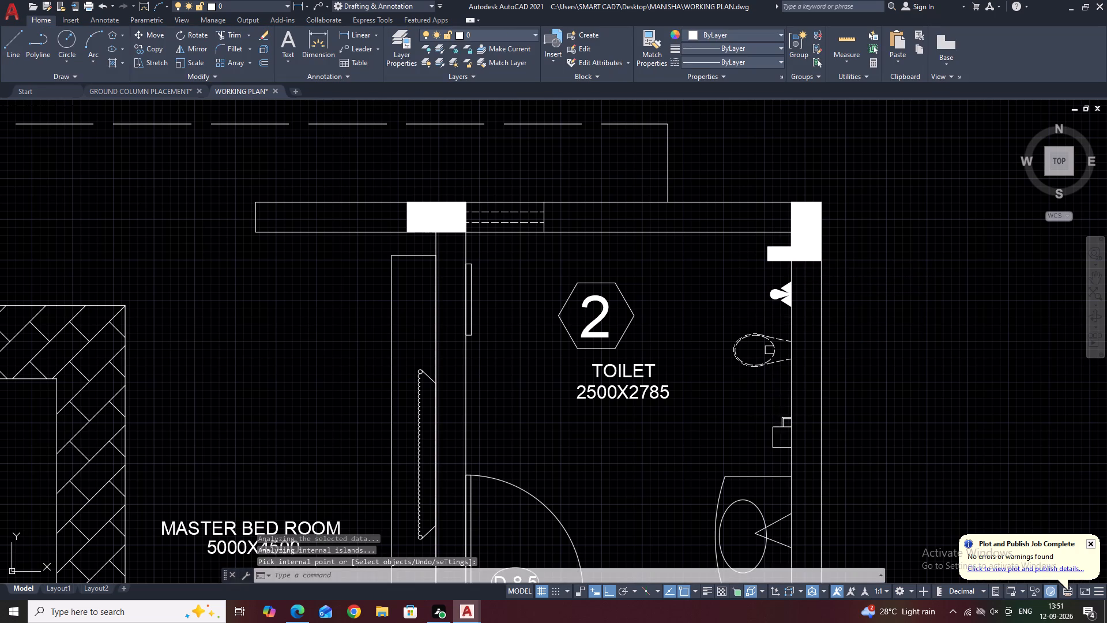
{"action": "left_click", "coordinate": [783, 436]}
{"action": "middle_click_drag", "start_coordinate": [816, 389], "coordinate": [728, 184]}
{"action": "key", "text": "space"}
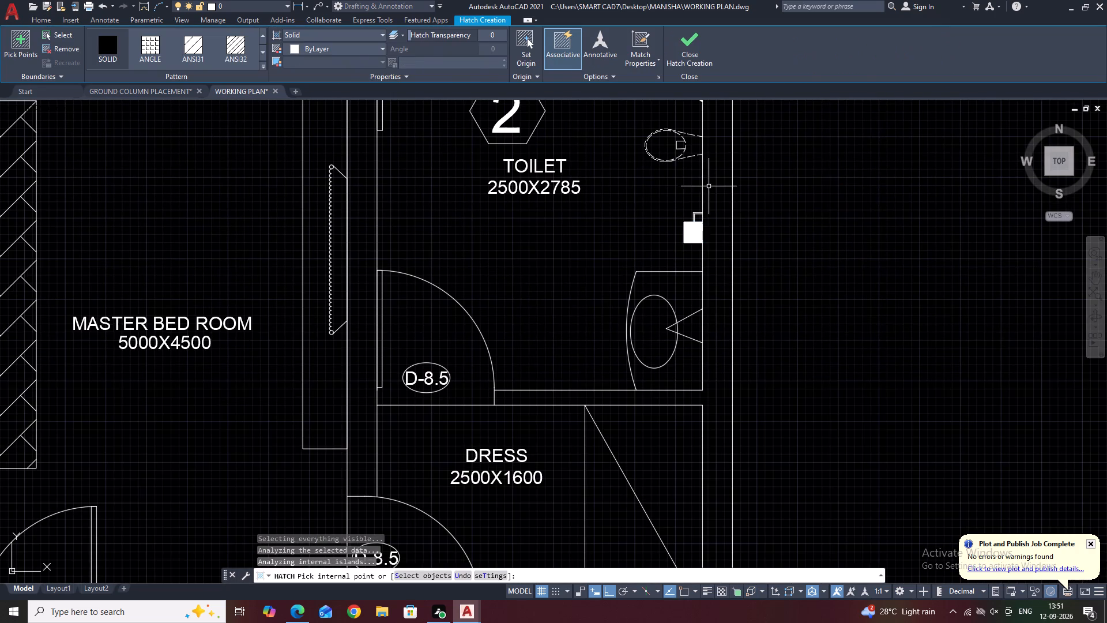
{"action": "scroll", "coordinate": [687, 211], "scroll_direction": "up", "scroll_amount": 4}
{"action": "key", "text": "space"}
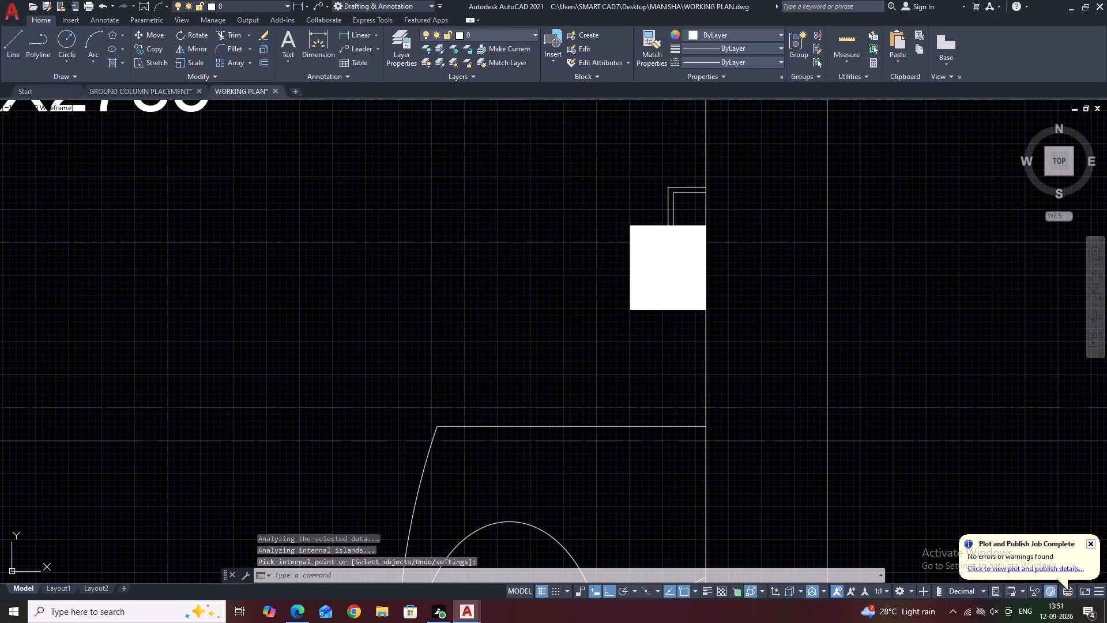
{"action": "scroll", "coordinate": [674, 188], "scroll_direction": "up", "scroll_amount": 2}
{"action": "left_click", "coordinate": [673, 195]}
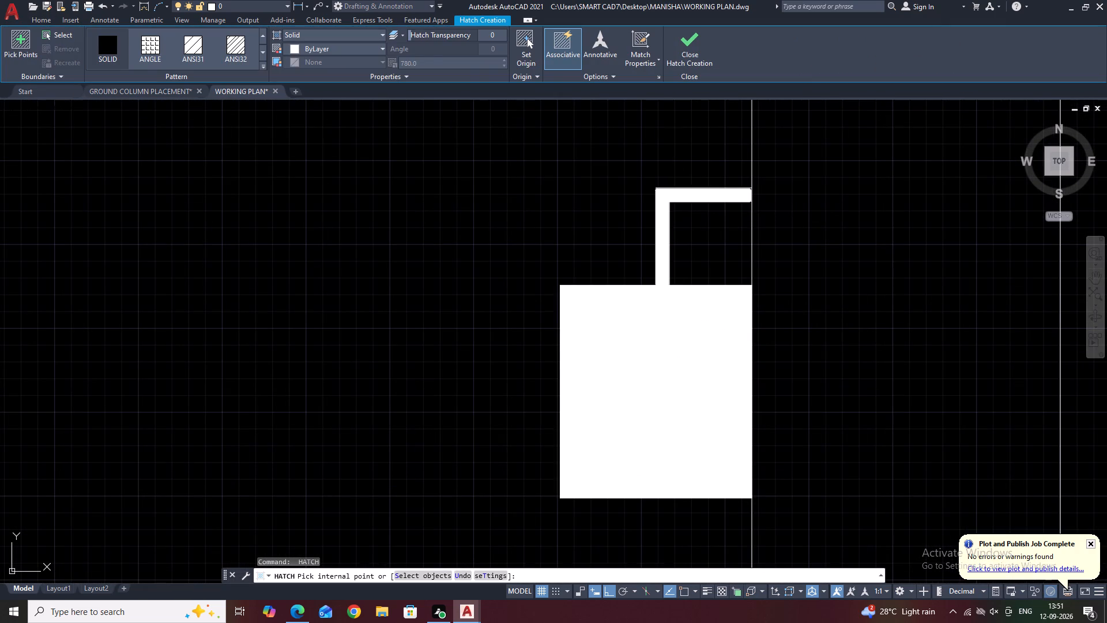
{"action": "key", "text": "Escape"}
Examine the toilet, the master bedroom's wall unit and the overall floor plan for remaining work.
{"action": "scroll", "coordinate": [797, 212], "scroll_direction": "down", "scroll_amount": 6}
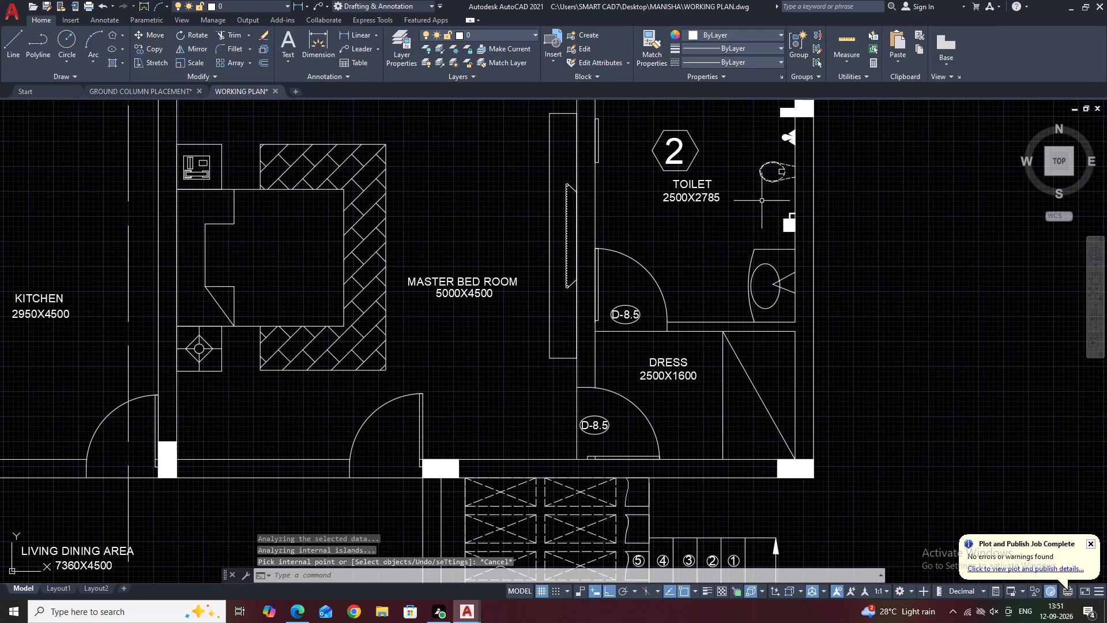
{"action": "middle_click_drag", "start_coordinate": [769, 223], "coordinate": [862, 194]}
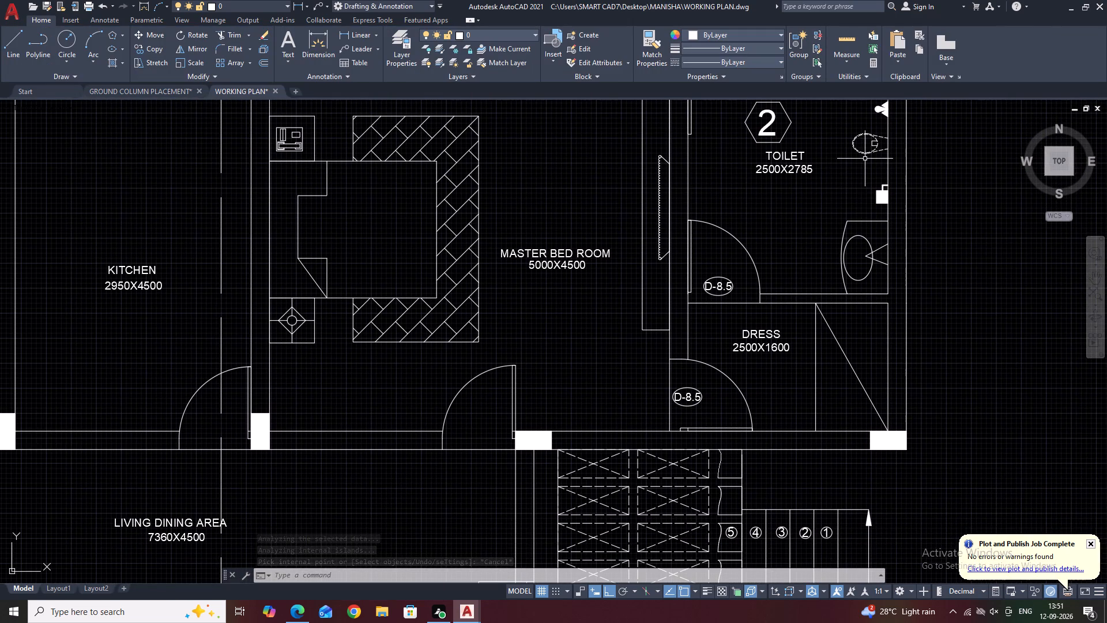
{"action": "middle_click_drag", "start_coordinate": [853, 200], "coordinate": [850, 217]}
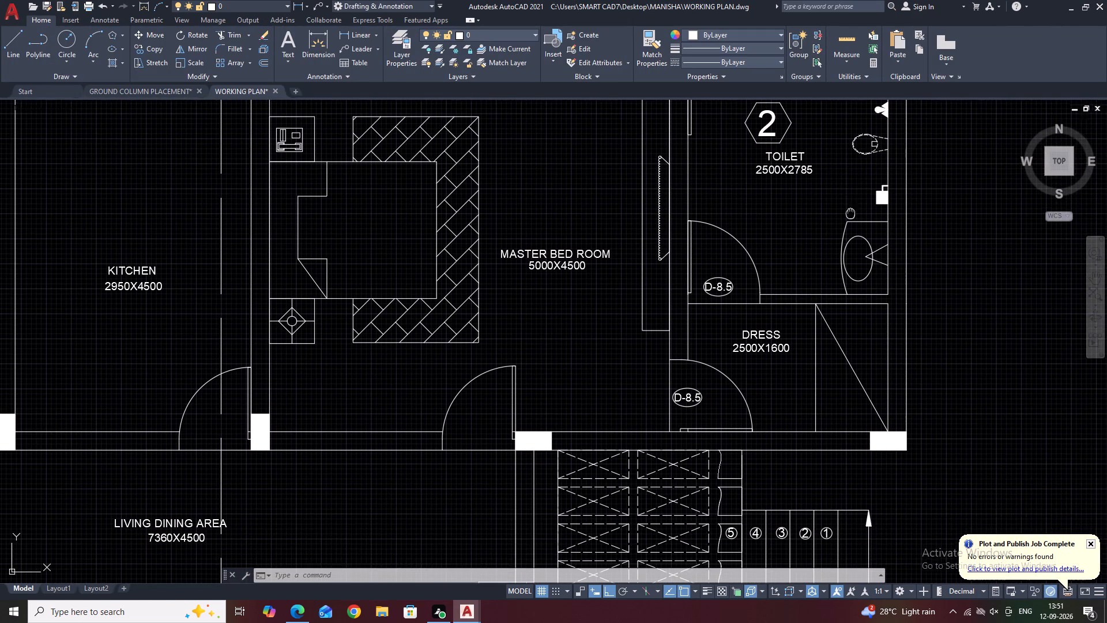
{"action": "middle_click_drag", "start_coordinate": [850, 217], "coordinate": [849, 224]}
{"action": "scroll", "coordinate": [660, 193], "scroll_direction": "up", "scroll_amount": 3}
{"action": "middle_click_drag", "start_coordinate": [640, 122], "coordinate": [642, 160]}
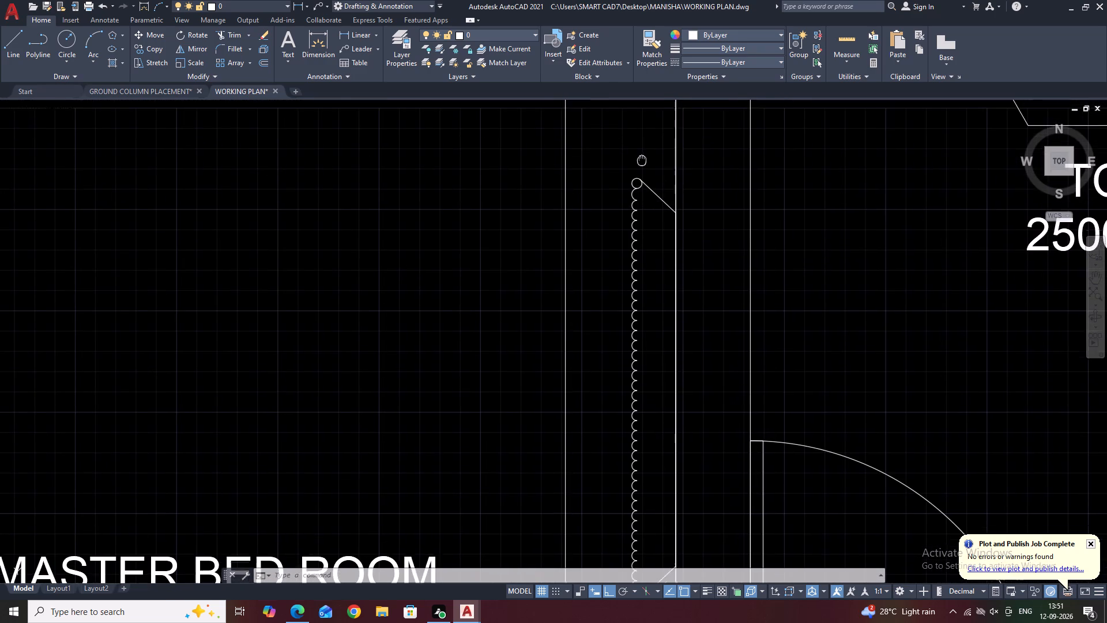
{"action": "middle_click_drag", "start_coordinate": [642, 160], "coordinate": [643, 163]}
{"action": "scroll", "coordinate": [653, 159], "scroll_direction": "up", "scroll_amount": 1}
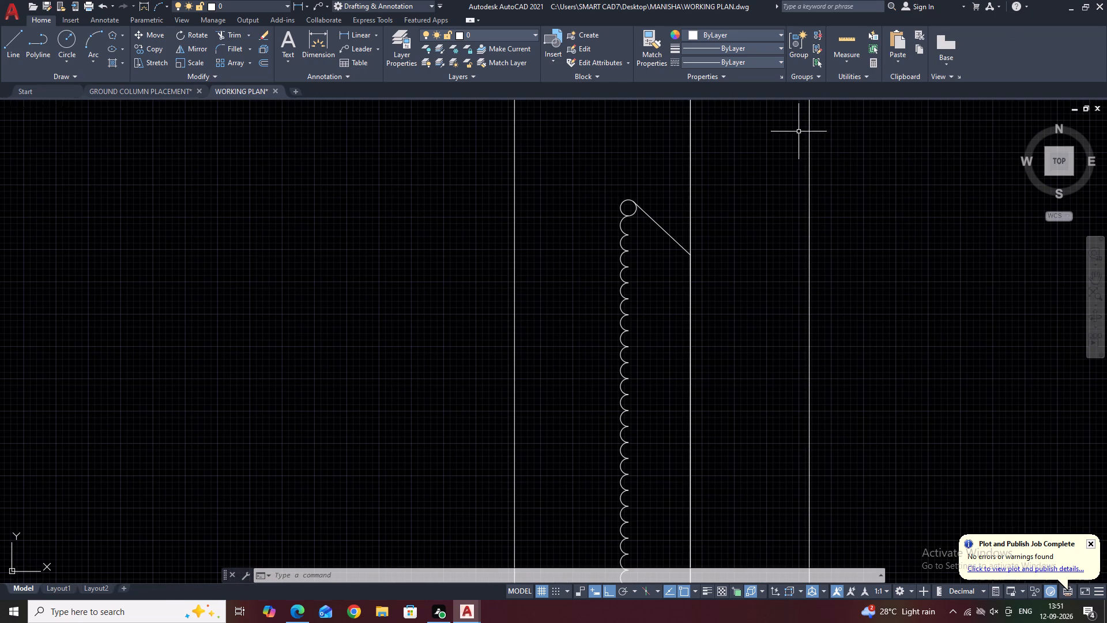
{"action": "scroll", "coordinate": [806, 171], "scroll_direction": "down", "scroll_amount": 2}
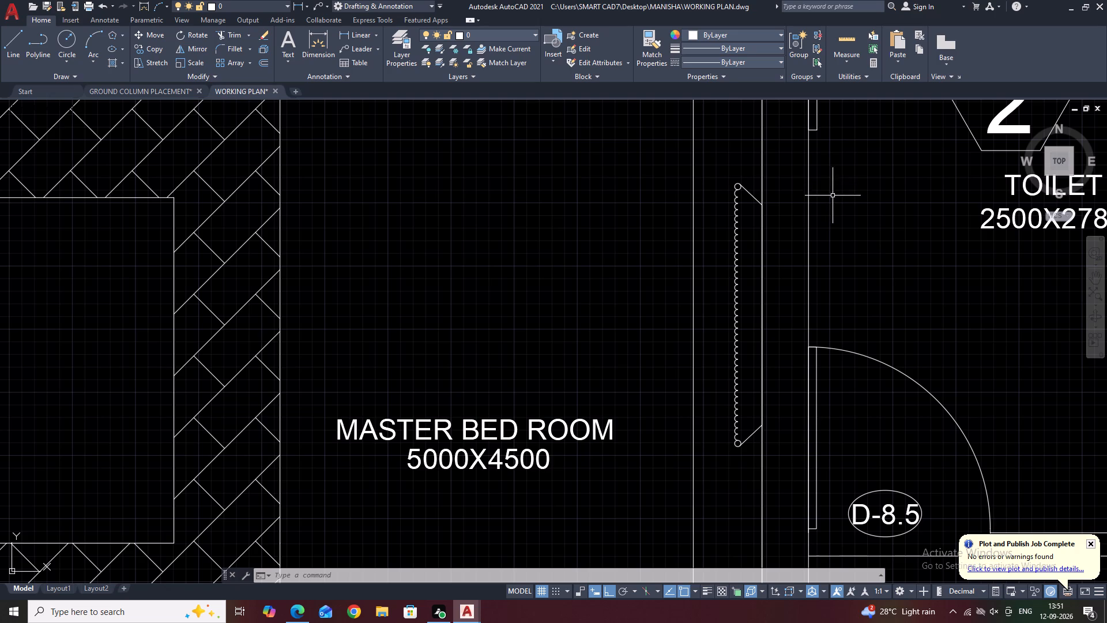
{"action": "scroll", "coordinate": [832, 198], "scroll_direction": "down", "scroll_amount": 1}
{"action": "middle_click_drag", "start_coordinate": [827, 198], "coordinate": [795, 204]}
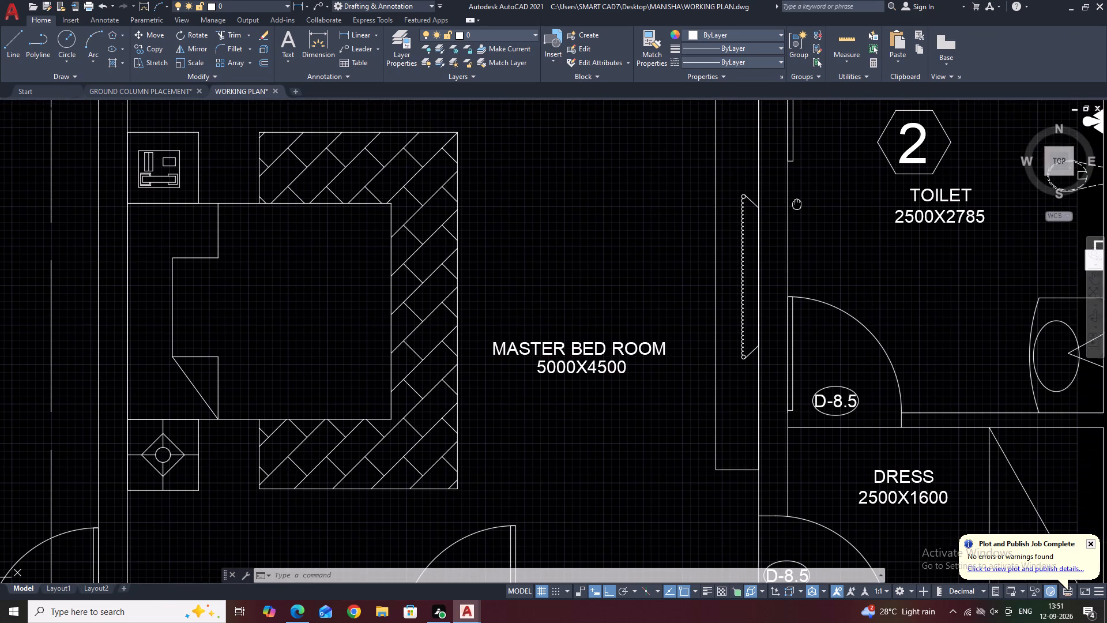
{"action": "middle_click_drag", "start_coordinate": [795, 204], "coordinate": [793, 204]}
{"action": "scroll", "coordinate": [802, 204], "scroll_direction": "down", "scroll_amount": 1}
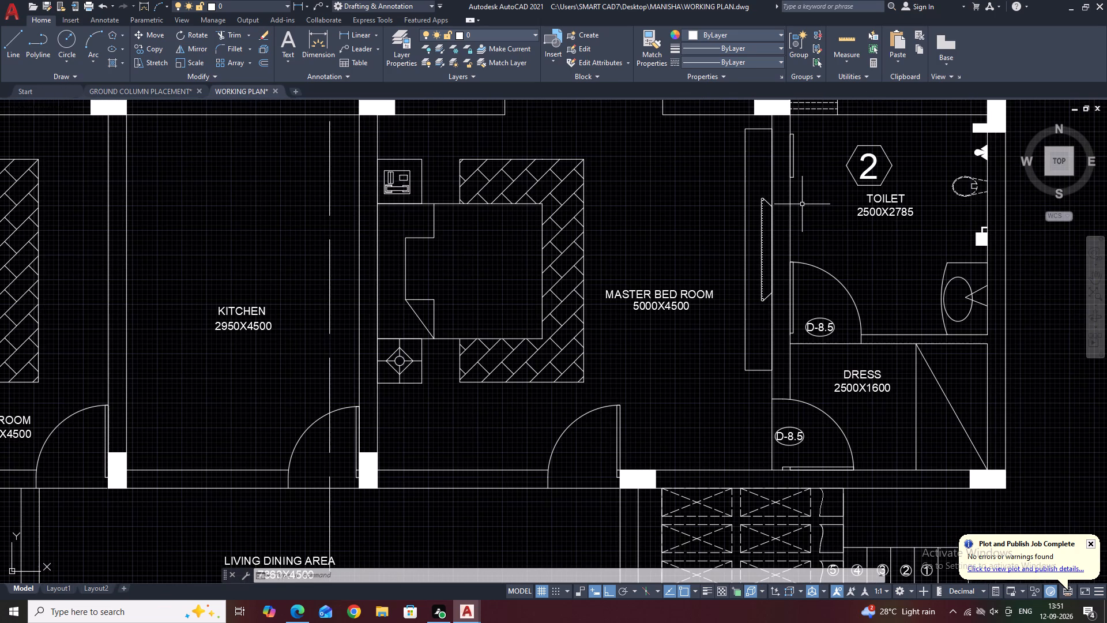
{"action": "middle_click_drag", "start_coordinate": [808, 214], "coordinate": [750, 281]}
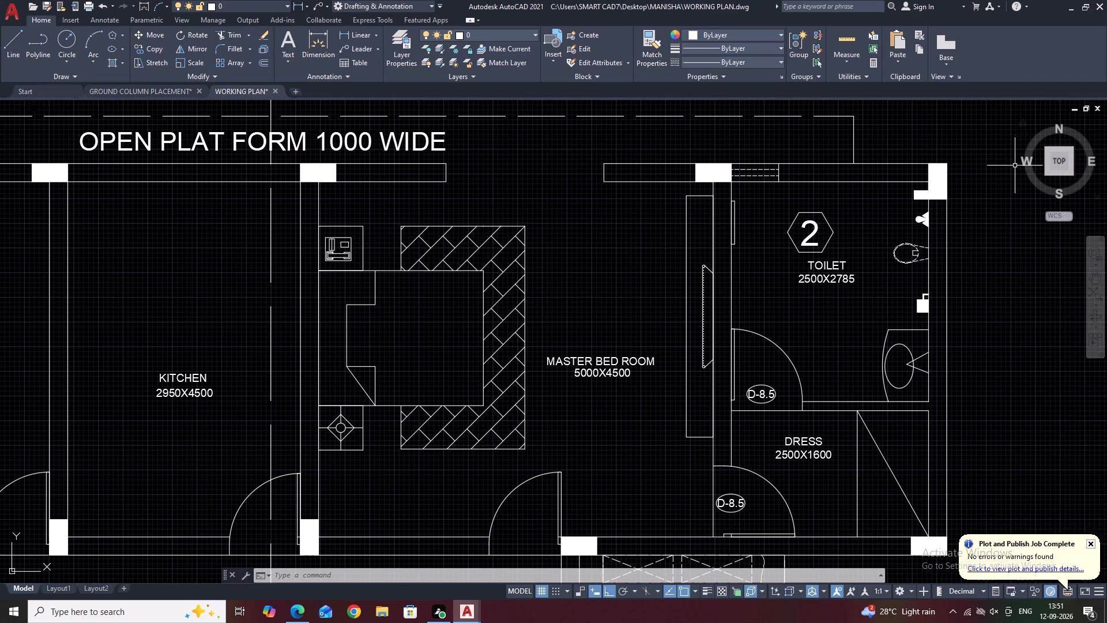
{"action": "scroll", "coordinate": [1028, 177], "scroll_direction": "down", "scroll_amount": 1}
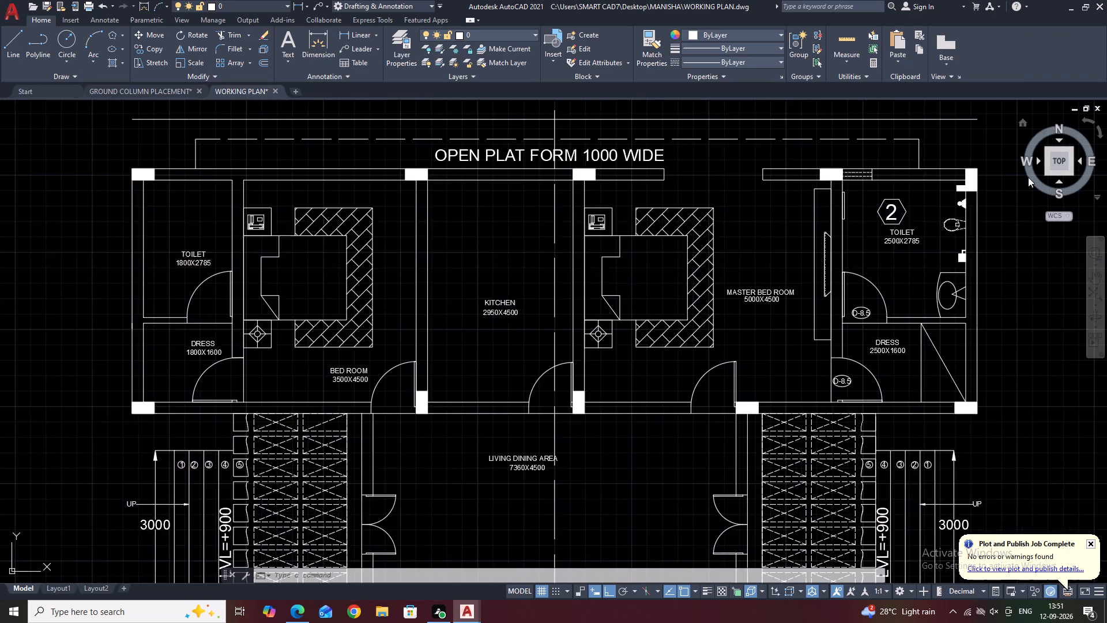
{"action": "scroll", "coordinate": [1028, 177], "scroll_direction": "down", "scroll_amount": 1}
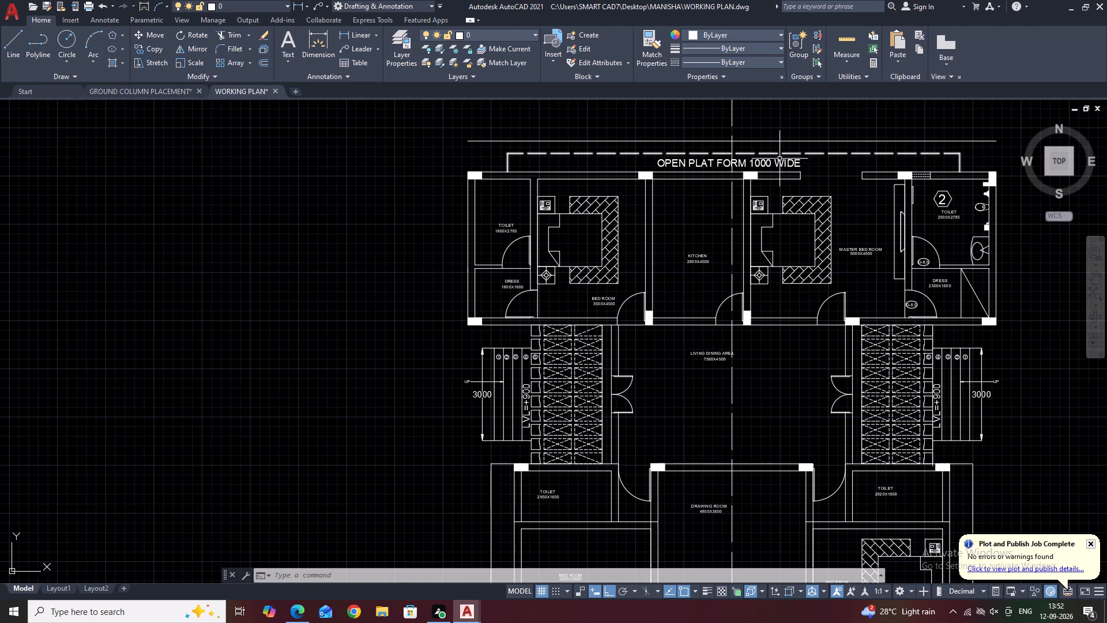
{"action": "scroll", "coordinate": [777, 163], "scroll_direction": "down", "scroll_amount": 1}
{"action": "middle_click_drag", "start_coordinate": [856, 169], "coordinate": [714, 126]}
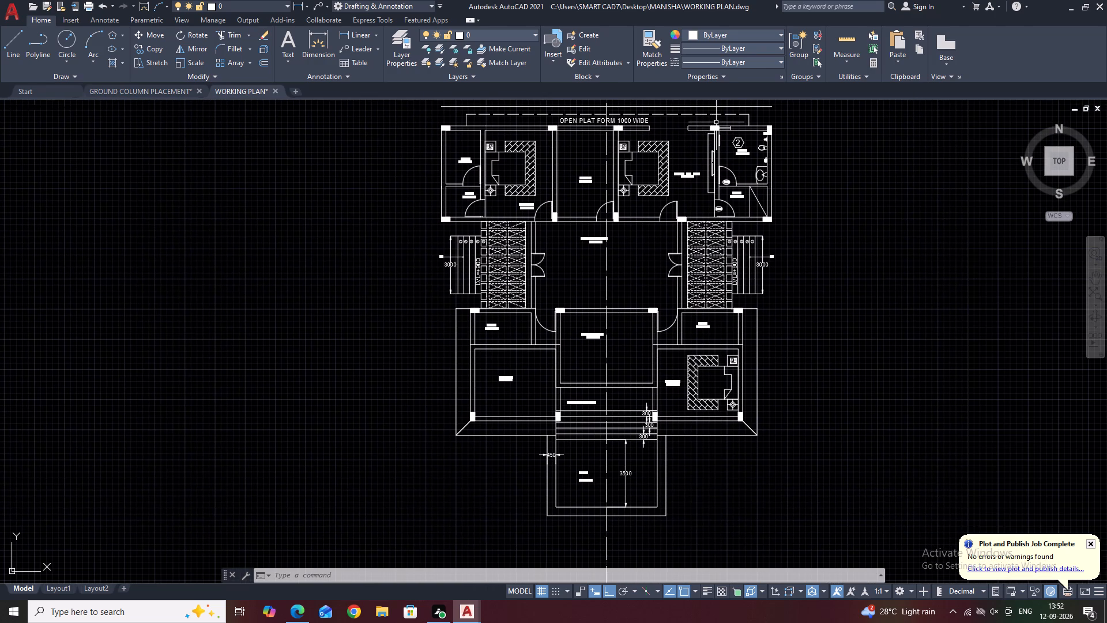
{"action": "middle_click_drag", "start_coordinate": [625, 190], "coordinate": [701, 265]}
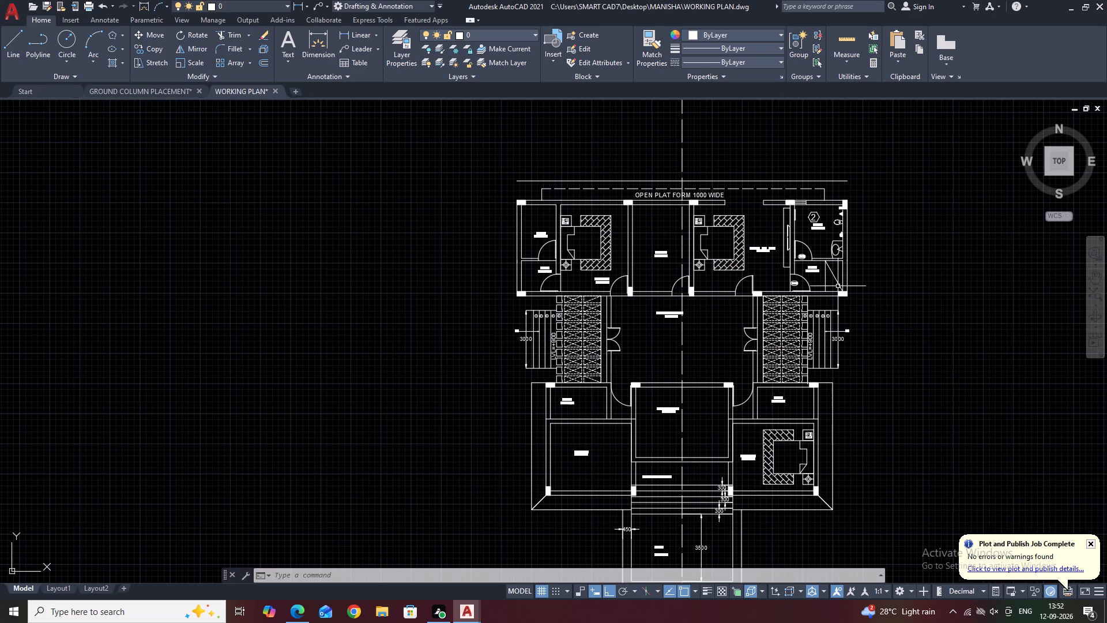
Draw a closed rectangular polyline across the opening in the master bedroom's outer wall, matching the wall's thickness.
{"action": "scroll", "coordinate": [940, 159], "scroll_direction": "up", "scroll_amount": 1}
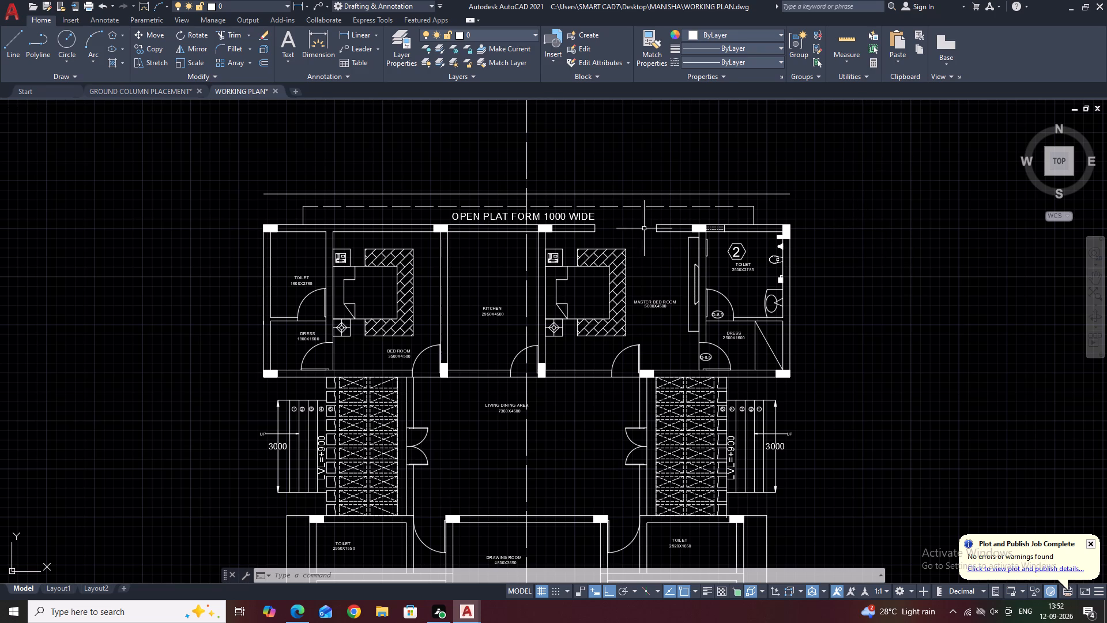
{"action": "middle_click_drag", "start_coordinate": [631, 231], "coordinate": [667, 268]}
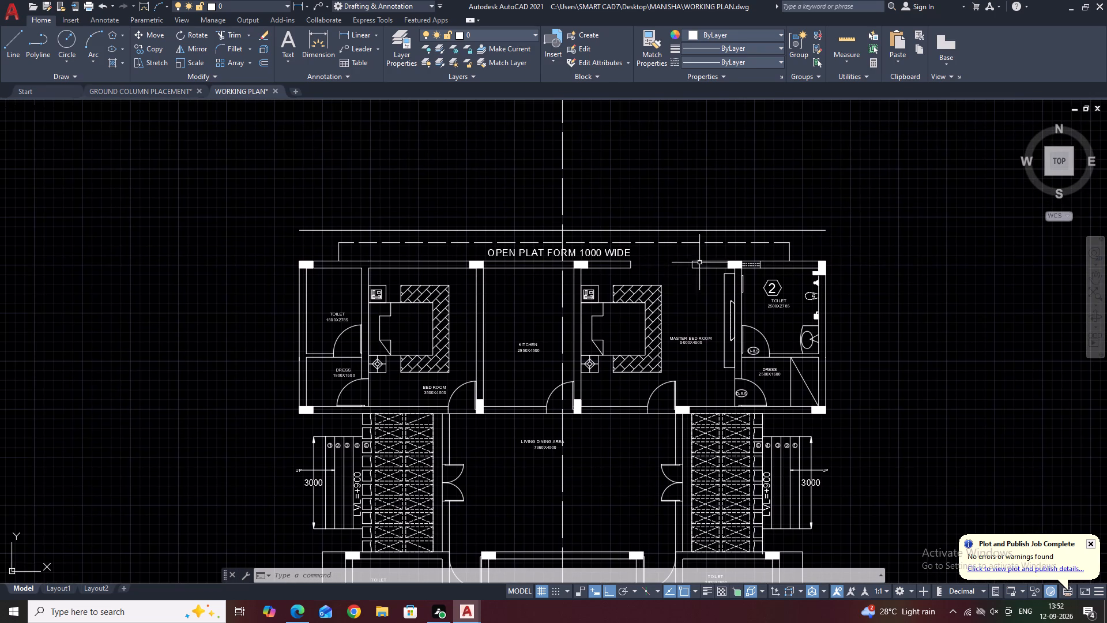
{"action": "scroll", "coordinate": [720, 264], "scroll_direction": "up", "scroll_amount": 2}
{"action": "middle_click_drag", "start_coordinate": [650, 256], "coordinate": [706, 276]}
{"action": "key", "text": "p"}
{"action": "key", "text": "l"}
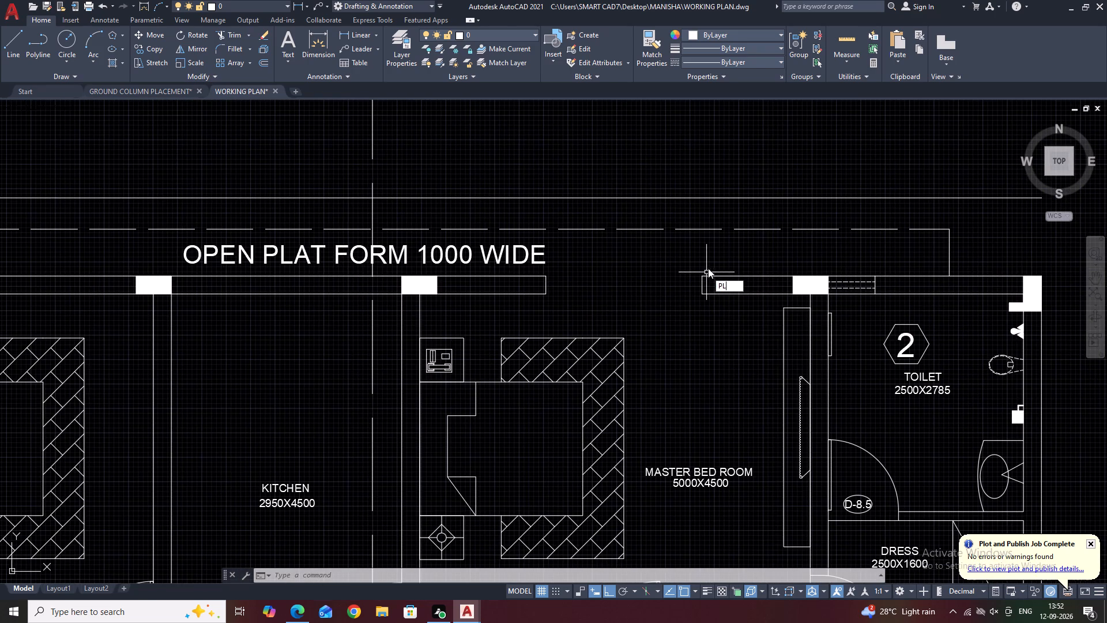
{"action": "key", "text": "space"}
{"action": "left_click", "coordinate": [545, 277]}
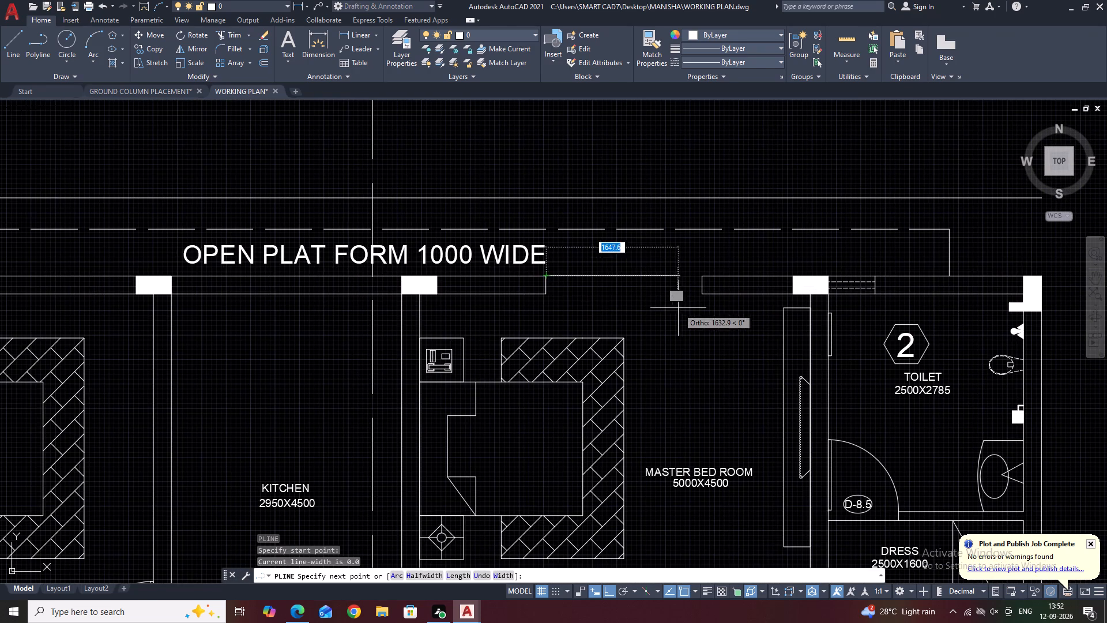
{"action": "left_click", "coordinate": [703, 271]}
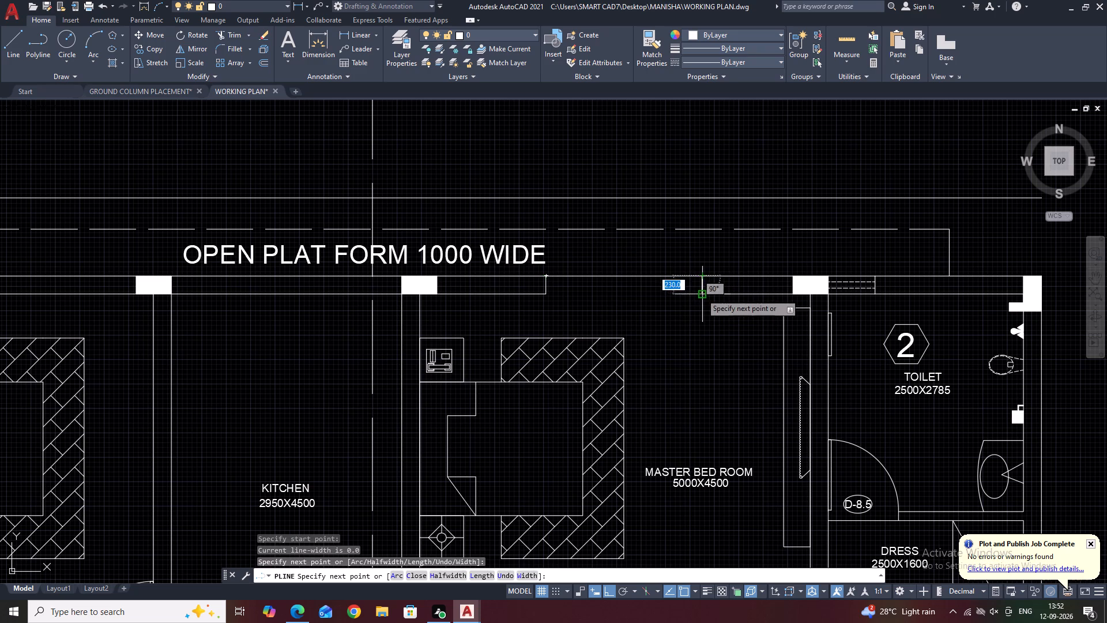
{"action": "left_click", "coordinate": [702, 294]}
{"action": "left_click", "coordinate": [548, 296]}
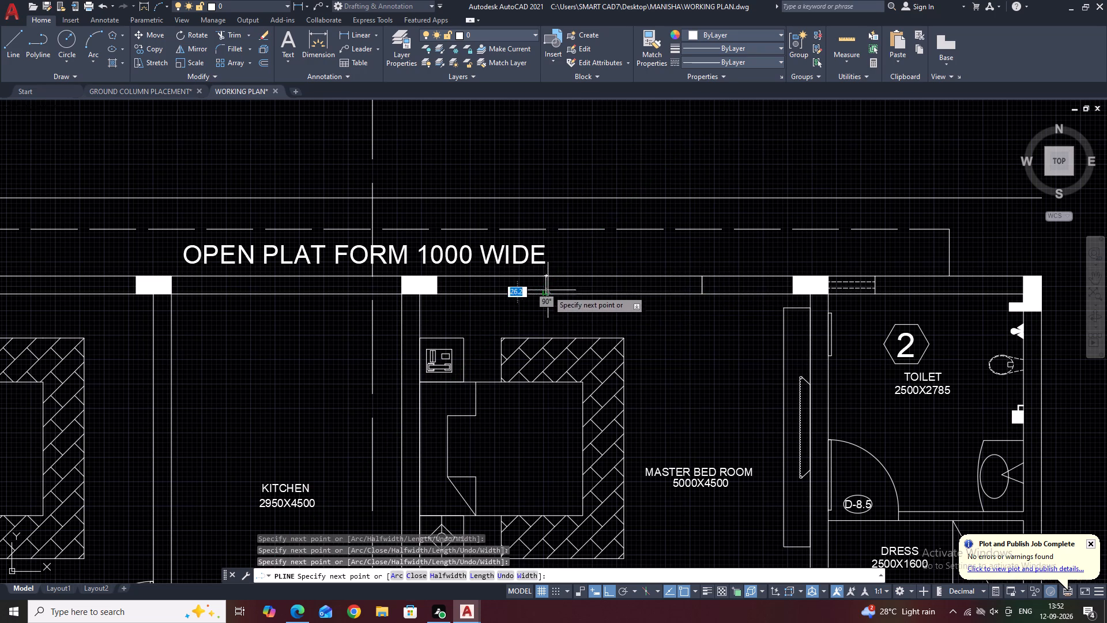
{"action": "left_click", "coordinate": [549, 279]}
{"action": "key", "text": "Escape"}
Delete the two original short wall-end lines at either side of the master bedroom's outer-wall opening.
{"action": "scroll", "coordinate": [670, 291], "scroll_direction": "up", "scroll_amount": 2}
{"action": "left_click", "coordinate": [729, 232]}
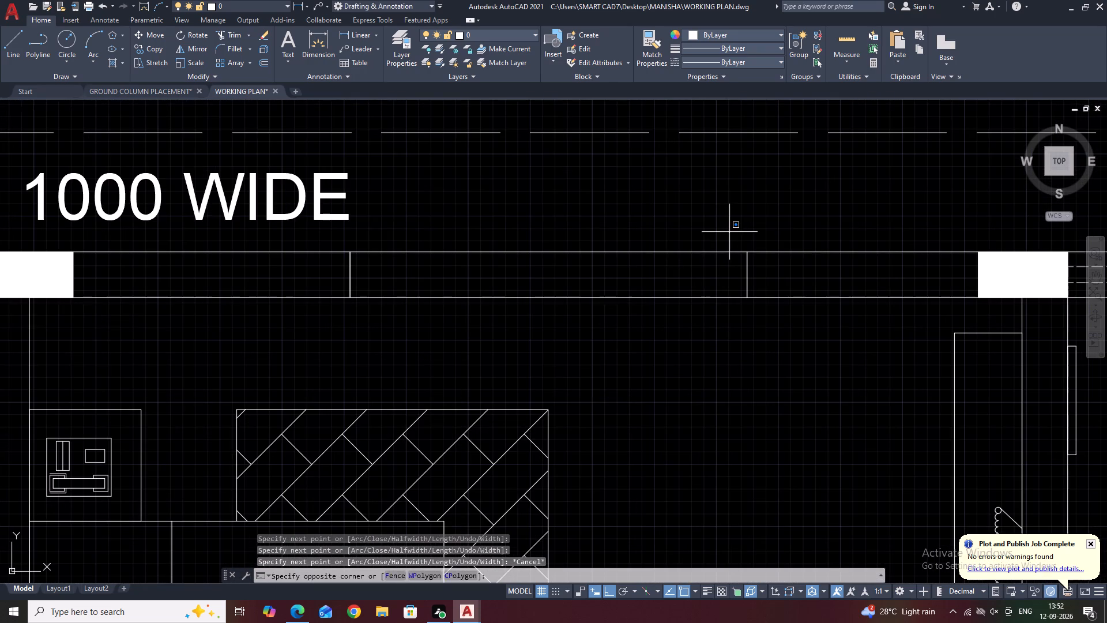
{"action": "left_click_drag", "start_coordinate": [777, 321], "coordinate": [788, 347]}
{"action": "left_click", "coordinate": [347, 243]}
{"action": "left_click_drag", "start_coordinate": [361, 299], "coordinate": [372, 326]}
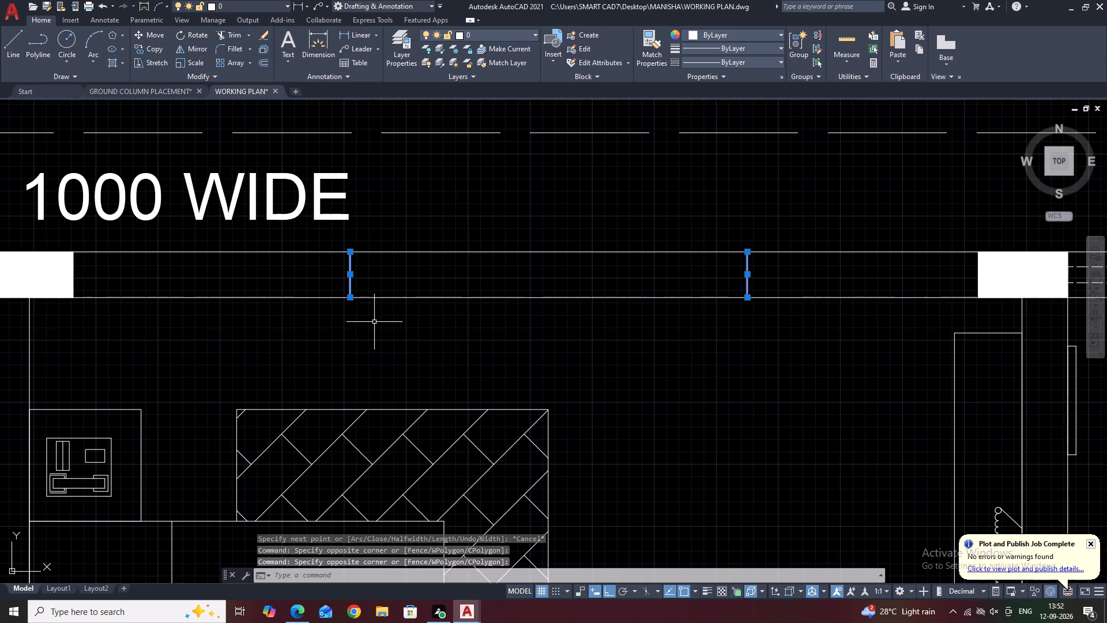
{"action": "key", "text": "Delete"}
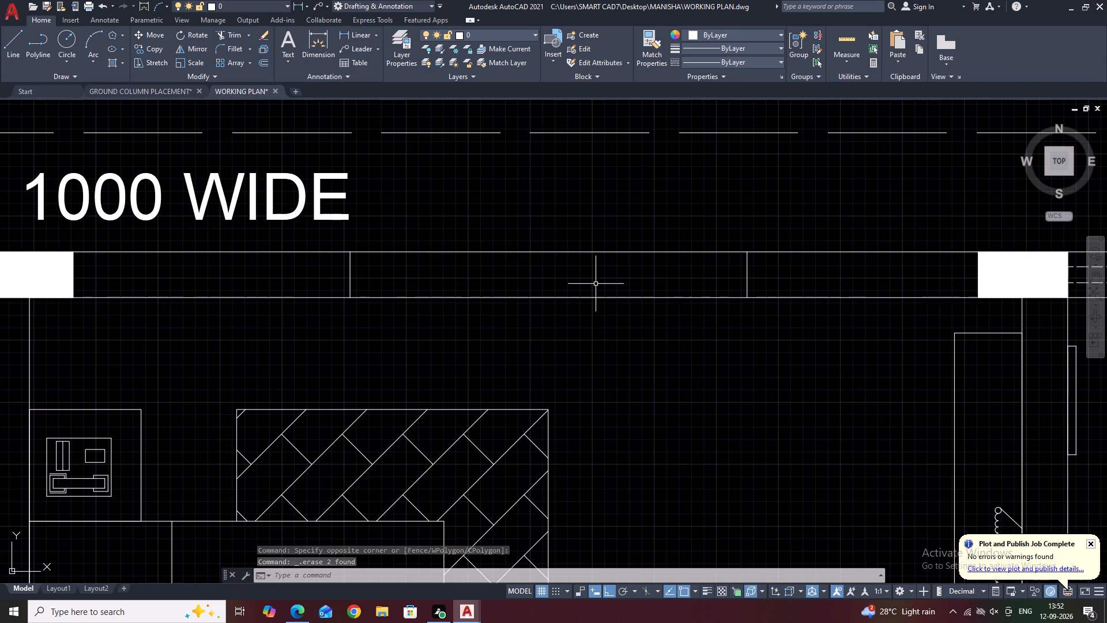
Draw a horizontal line across the full width of the master bedroom's wall opening, near the wall's outer face.
{"action": "middle_click_drag", "start_coordinate": [515, 284], "coordinate": [646, 279]}
{"action": "key", "text": "l"}
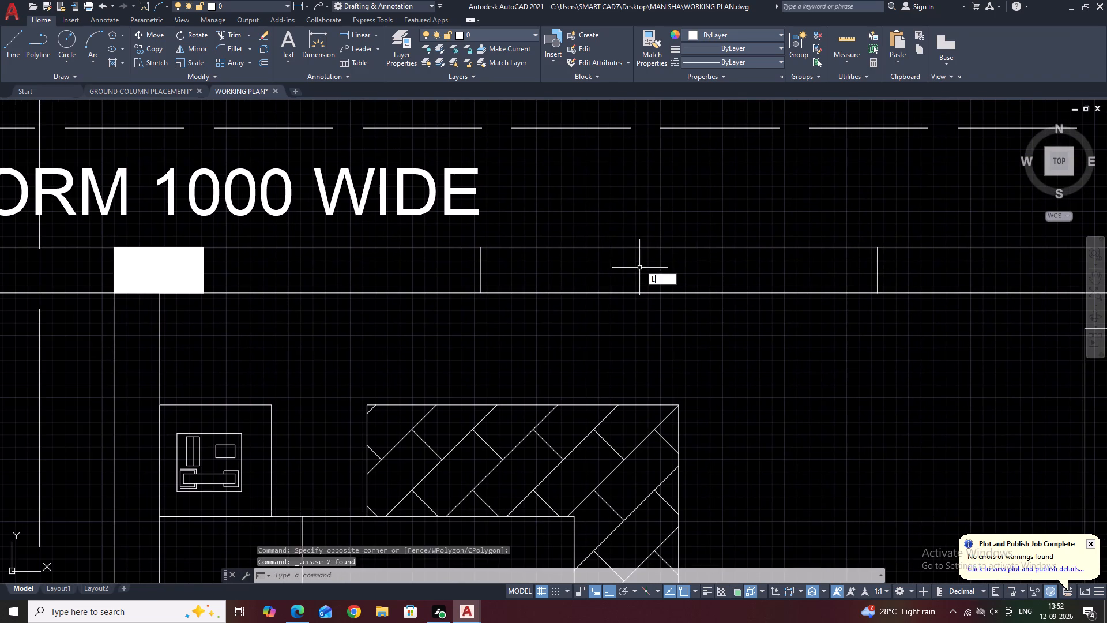
{"action": "key", "text": "space"}
{"action": "left_click", "coordinate": [481, 260]}
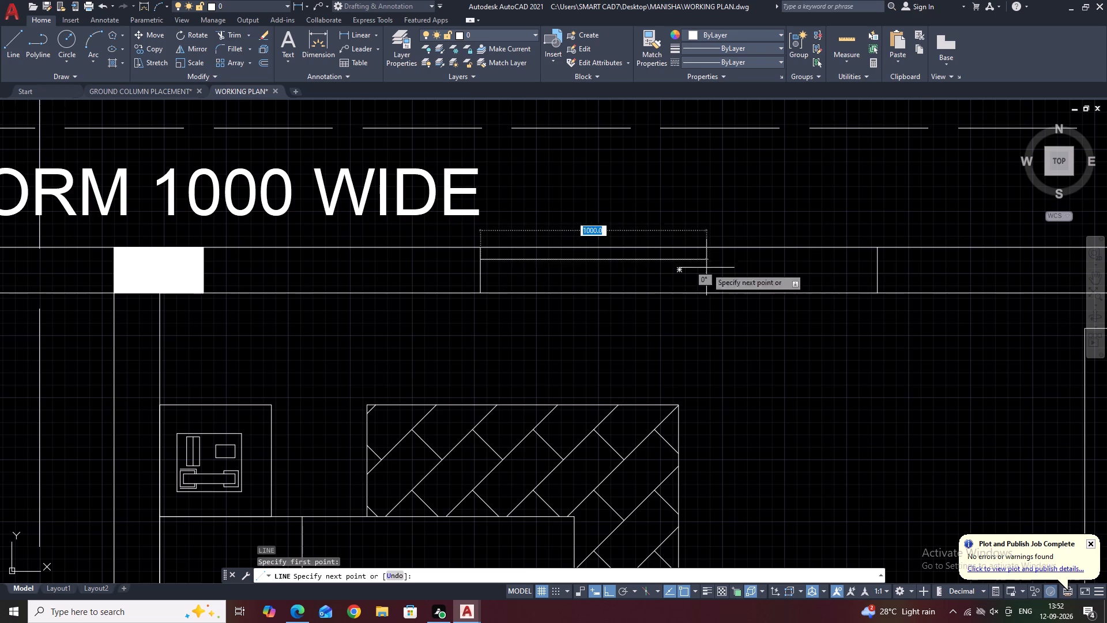
{"action": "left_click", "coordinate": [878, 259]}
{"action": "key", "text": "Escape"}
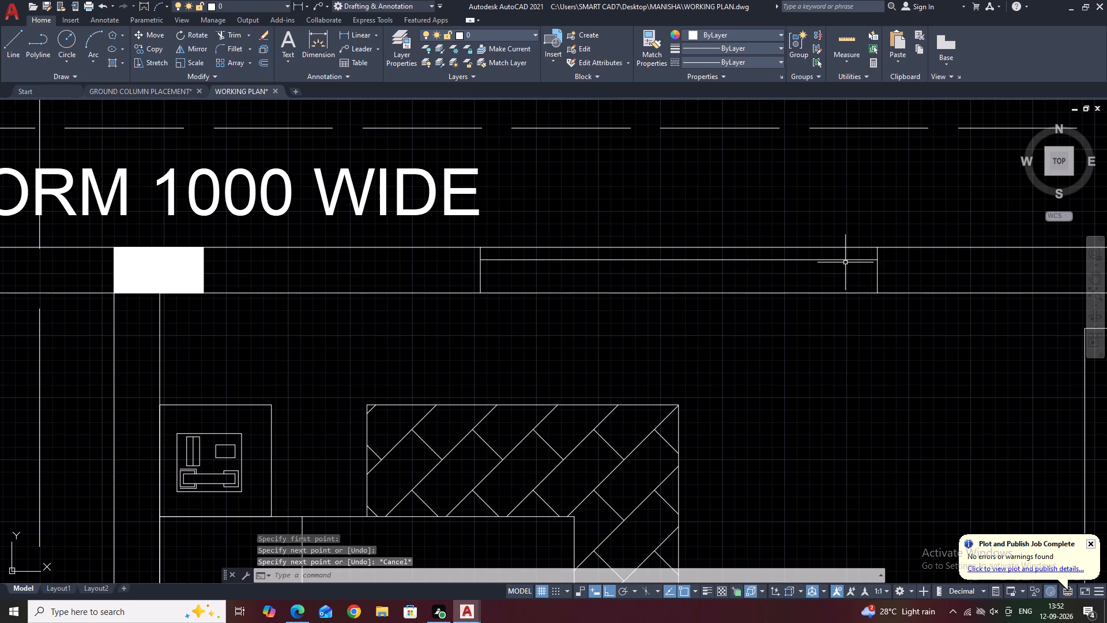
Offset the new line in the opening by 10 toward the room.
{"action": "left_click", "coordinate": [842, 260]}
{"action": "type", "text": "O"}
{"action": "key", "text": "space"}
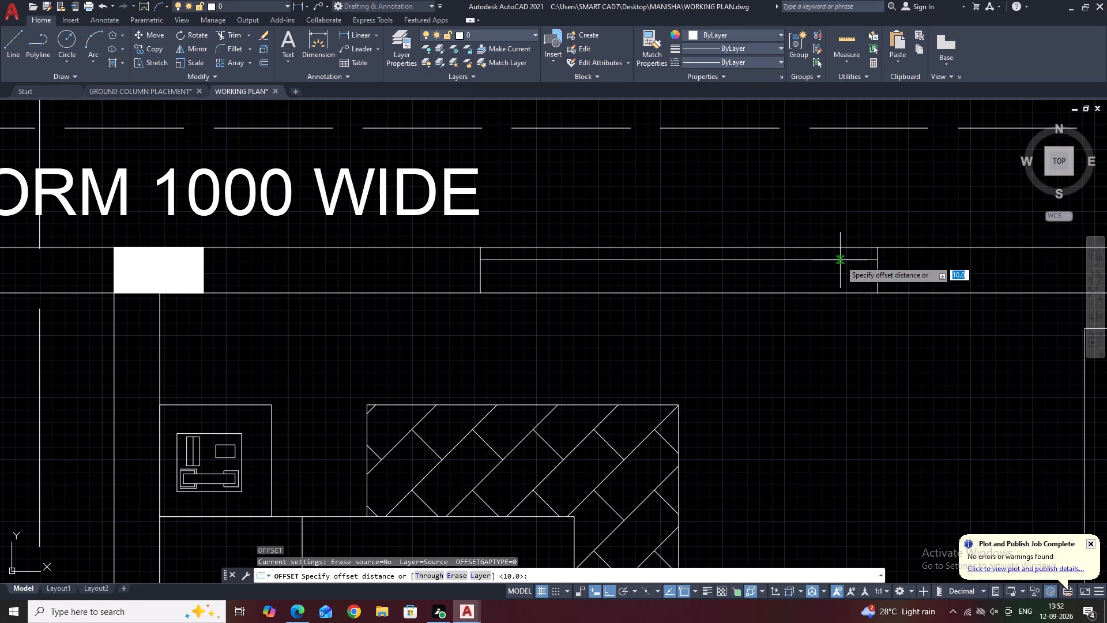
{"action": "key", "text": "space"}
{"action": "left_click", "coordinate": [828, 272]}
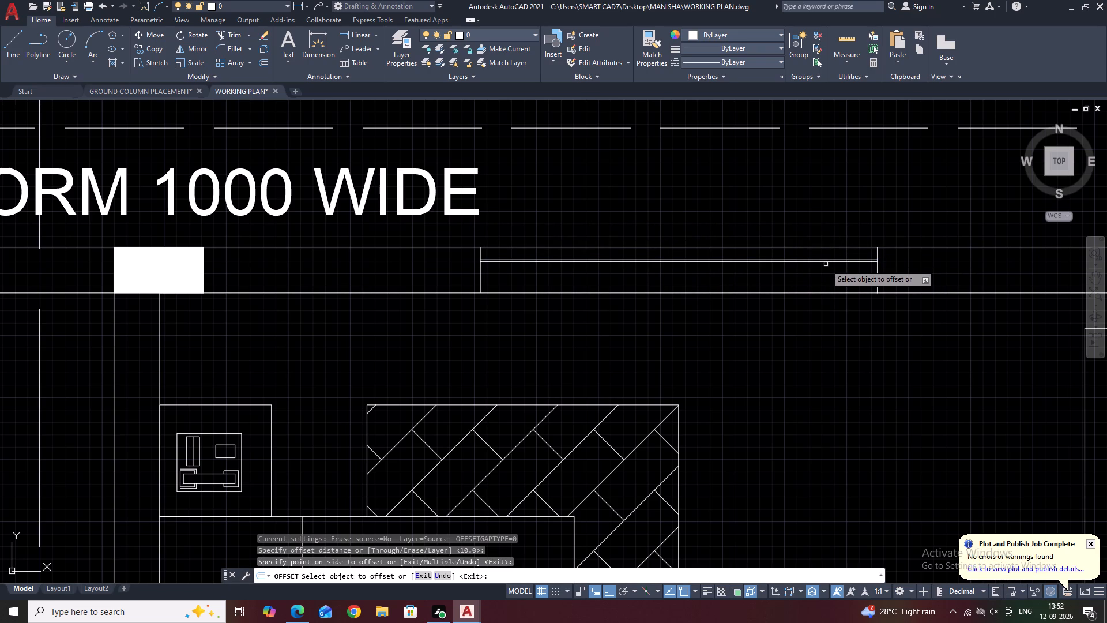
{"action": "scroll", "coordinate": [824, 262], "scroll_direction": "up", "scroll_amount": 3}
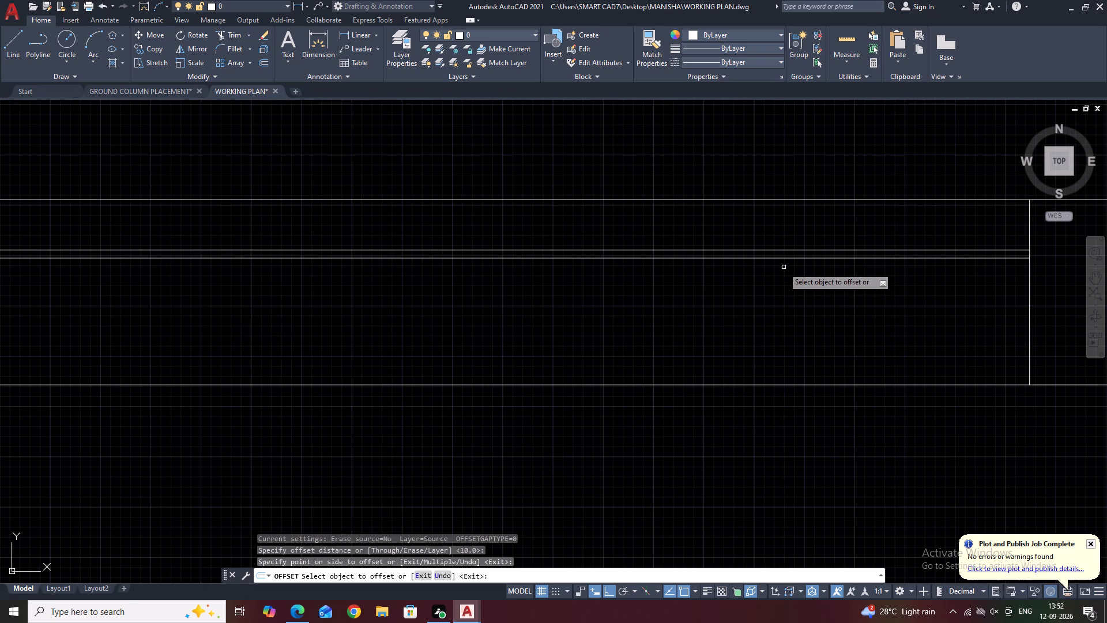
Keep offsetting the newest window line by 10 toward the room until the lines reach the wall's inner face.
{"action": "left_click", "coordinate": [780, 257]}
{"action": "left_click_drag", "start_coordinate": [762, 301], "coordinate": [766, 310]}
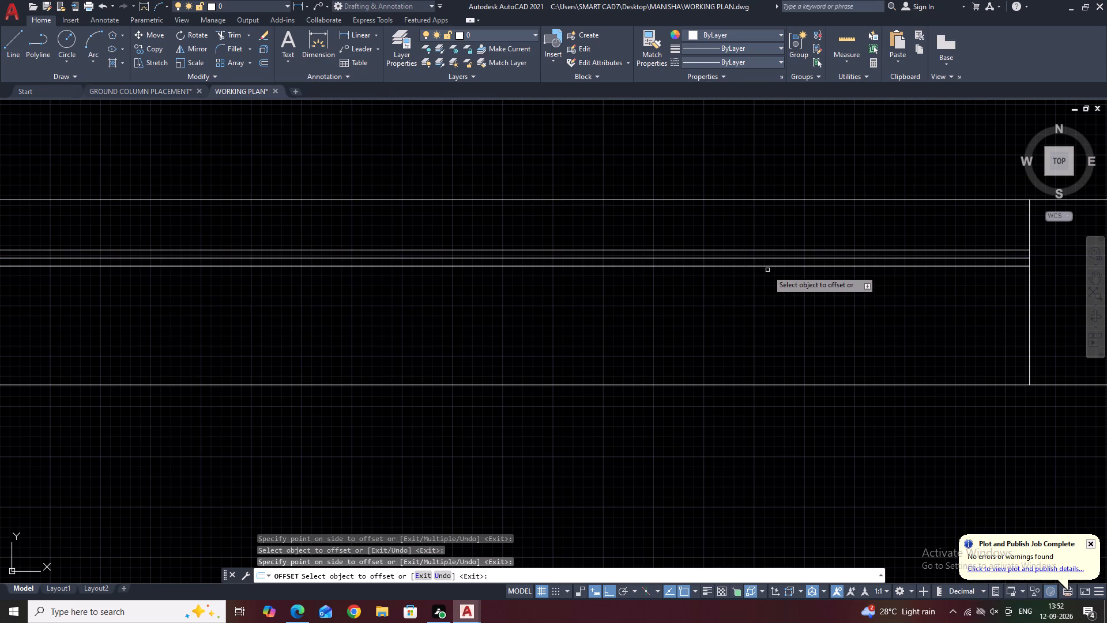
{"action": "left_click", "coordinate": [767, 269]}
{"action": "left_click", "coordinate": [769, 265]}
{"action": "left_click_drag", "start_coordinate": [771, 329], "coordinate": [775, 335]}
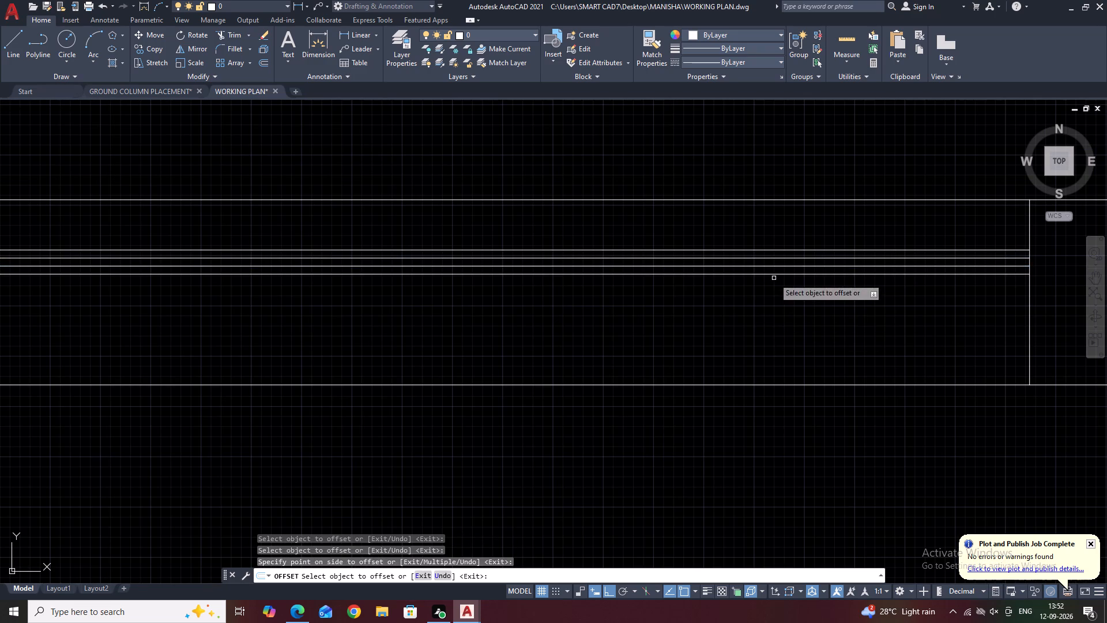
{"action": "left_click", "coordinate": [773, 274]}
{"action": "left_click", "coordinate": [774, 310]}
{"action": "left_click", "coordinate": [778, 282]}
{"action": "left_click", "coordinate": [779, 318]}
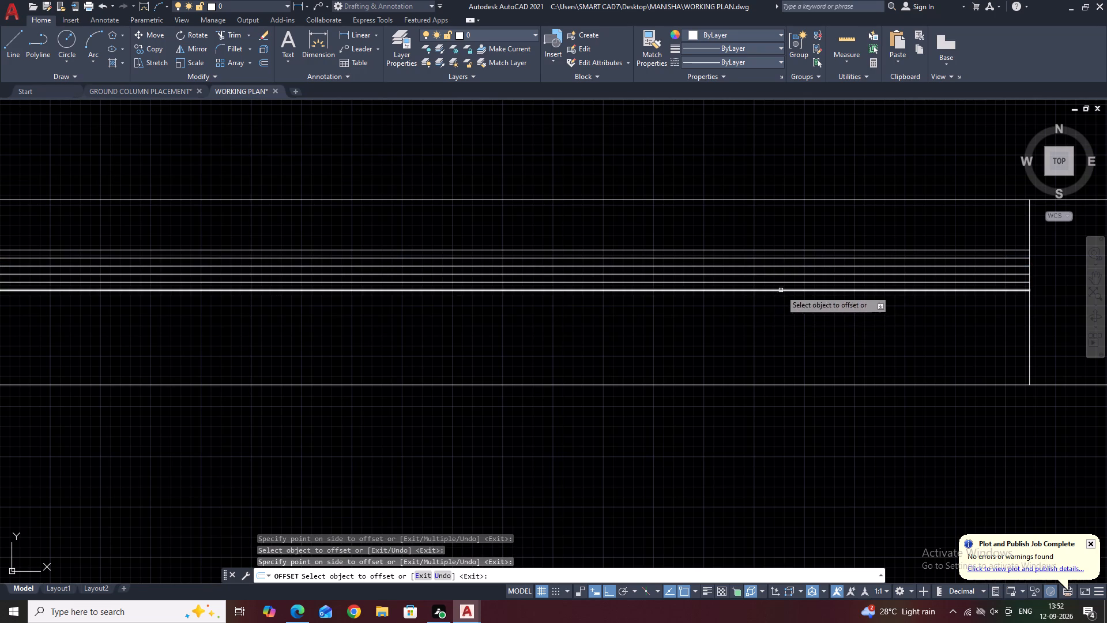
{"action": "left_click", "coordinate": [780, 291]}
{"action": "left_click_drag", "start_coordinate": [782, 332], "coordinate": [784, 340]}
{"action": "left_click", "coordinate": [782, 299]}
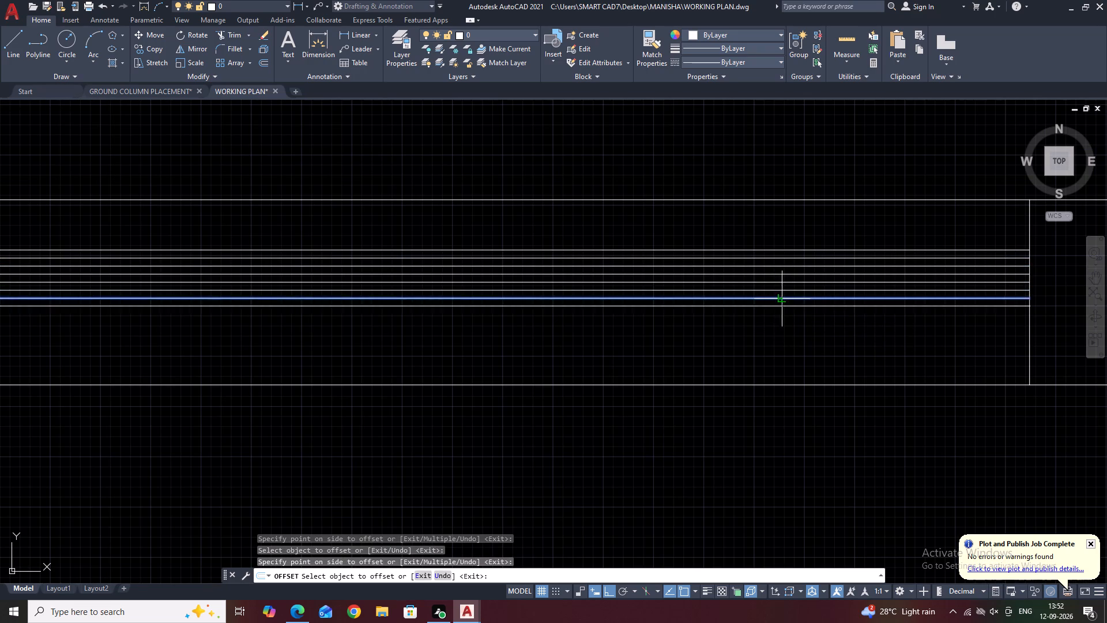
{"action": "left_click", "coordinate": [783, 321]}
{"action": "left_click", "coordinate": [785, 307]}
{"action": "left_click", "coordinate": [784, 335]}
{"action": "left_click", "coordinate": [779, 315]}
{"action": "left_click", "coordinate": [780, 344]}
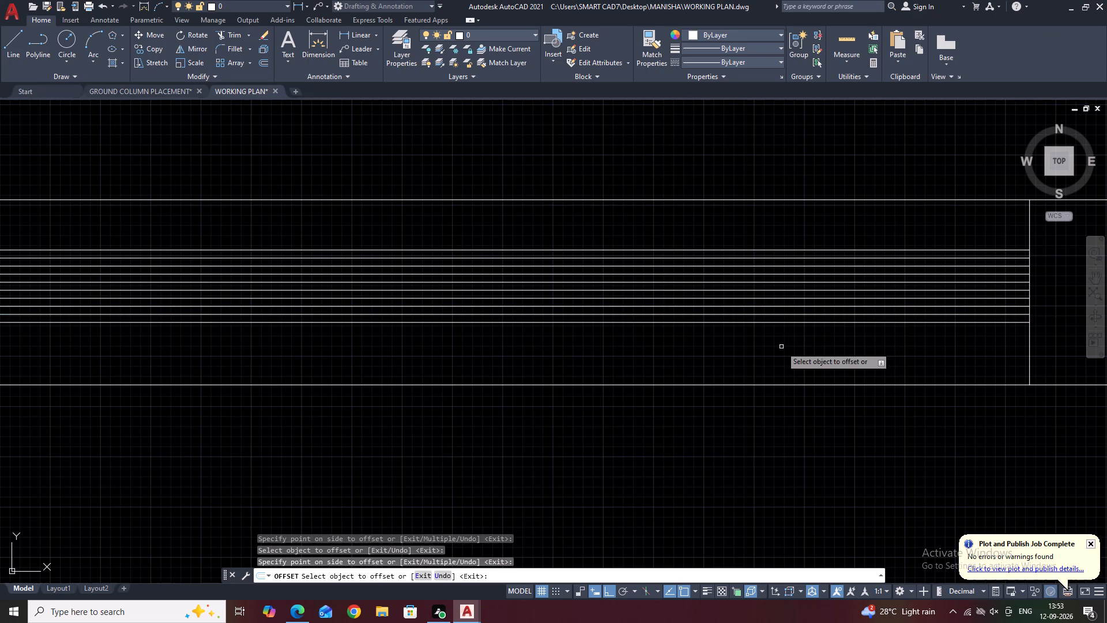
{"action": "left_click", "coordinate": [778, 323]}
{"action": "left_click", "coordinate": [778, 346]}
{"action": "left_click_drag", "start_coordinate": [778, 328], "coordinate": [778, 335]}
{"action": "left_click", "coordinate": [778, 348]}
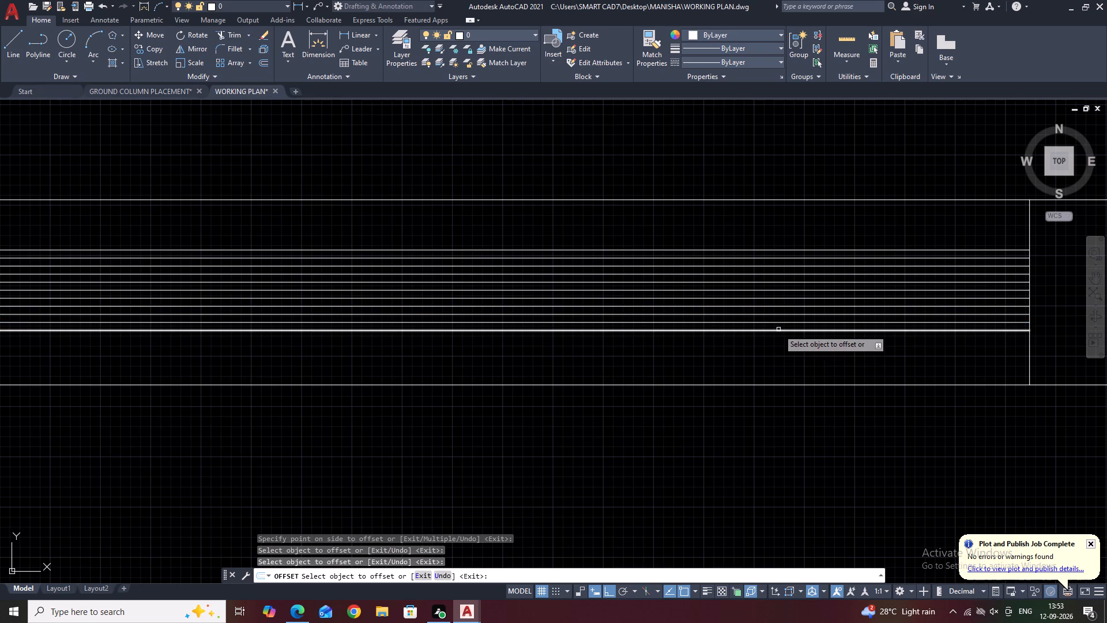
{"action": "left_click_drag", "start_coordinate": [778, 330], "coordinate": [777, 346]}
{"action": "left_click", "coordinate": [775, 350]}
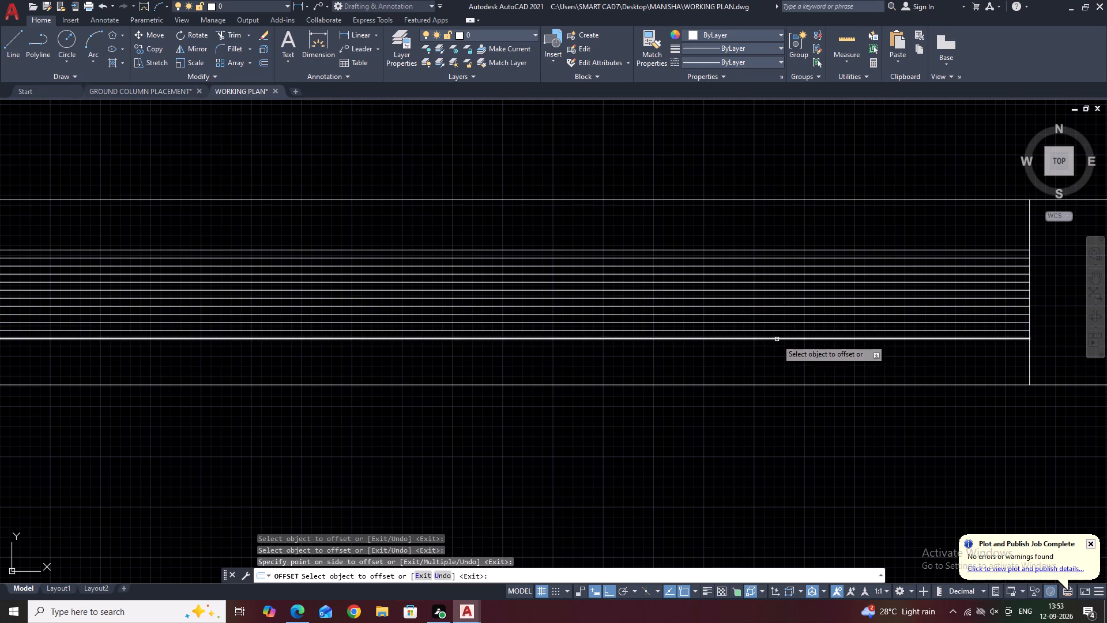
{"action": "left_click", "coordinate": [777, 339]}
{"action": "left_click", "coordinate": [780, 362]}
{"action": "left_click", "coordinate": [776, 348]}
{"action": "left_click_drag", "start_coordinate": [776, 363], "coordinate": [776, 374]}
{"action": "left_click", "coordinate": [770, 352]}
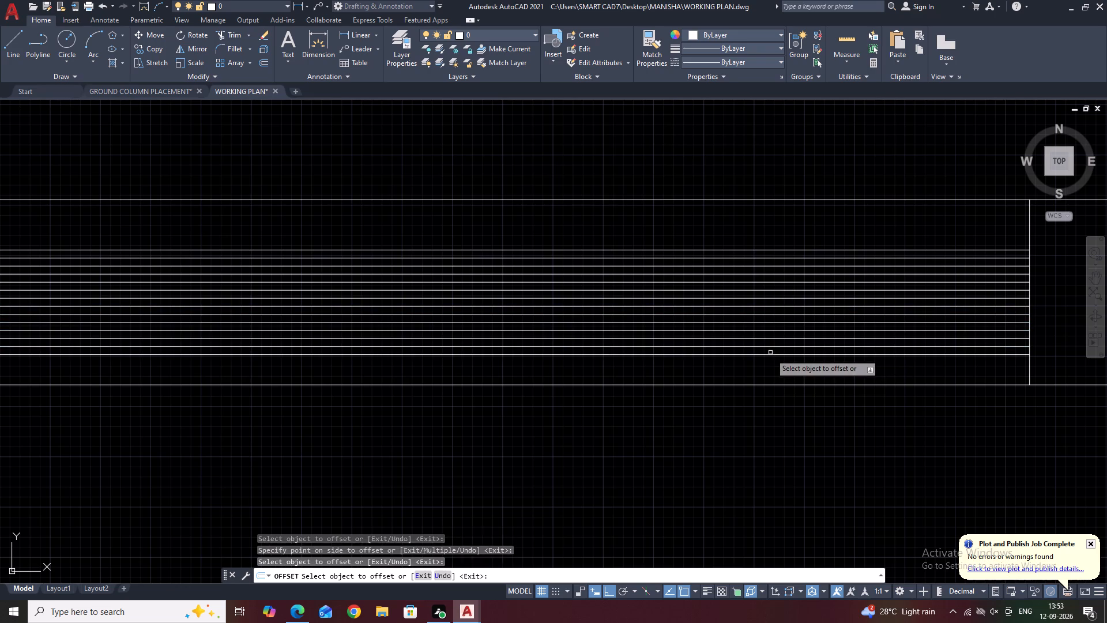
{"action": "left_click", "coordinate": [770, 372]}
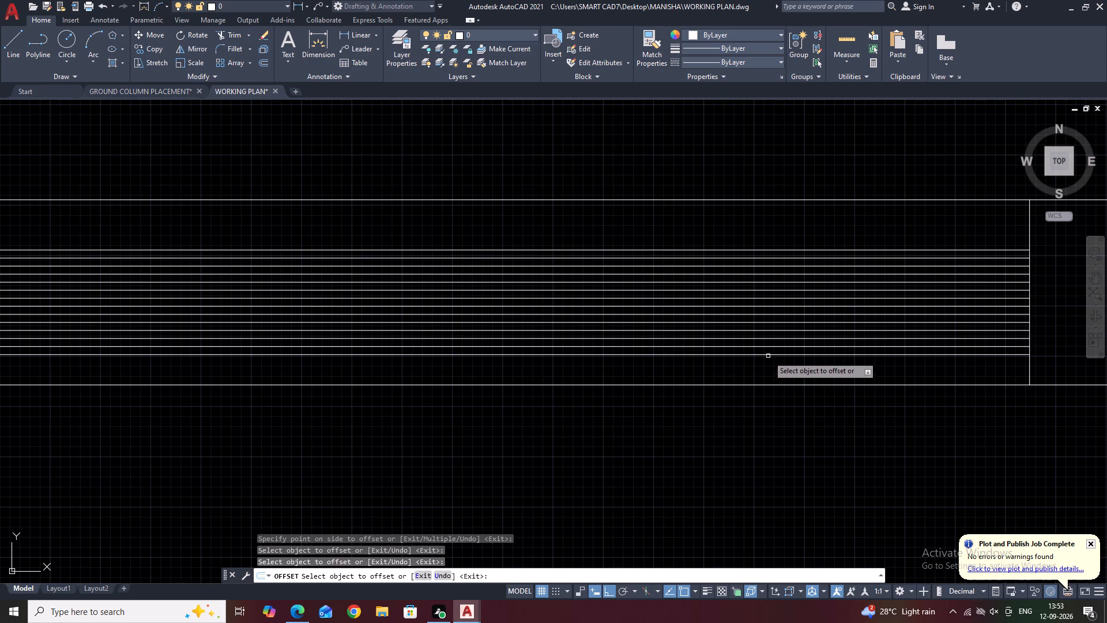
{"action": "left_click", "coordinate": [769, 355]}
{"action": "left_click", "coordinate": [771, 369]}
{"action": "left_click", "coordinate": [764, 363]}
{"action": "left_click", "coordinate": [769, 376]}
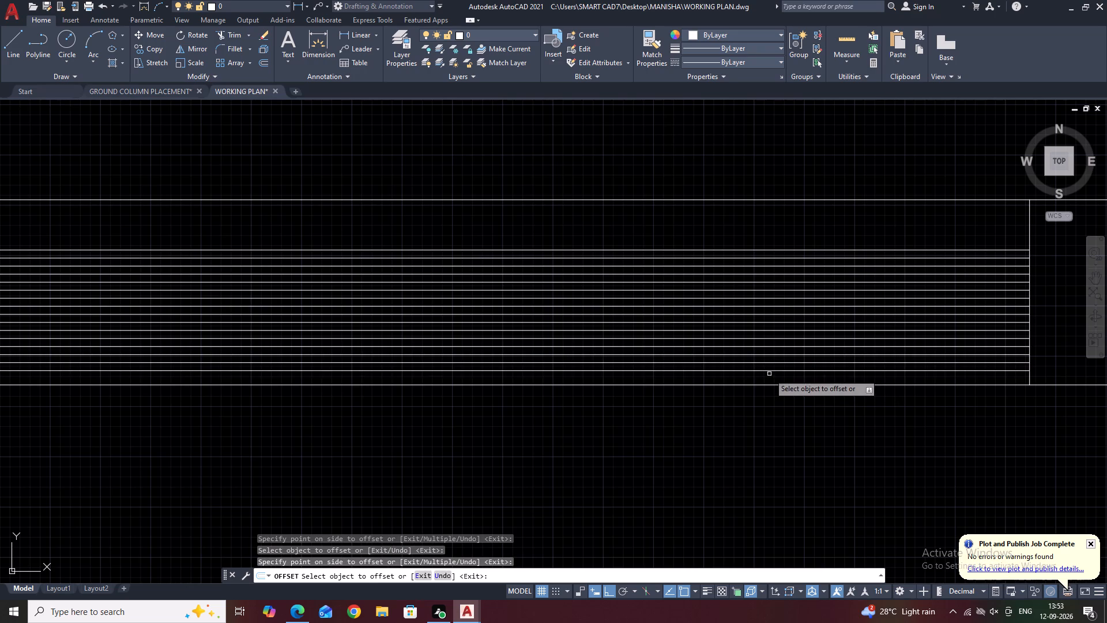
{"action": "left_click", "coordinate": [768, 371]}
{"action": "left_click", "coordinate": [767, 382]}
{"action": "key", "text": "Escape"}
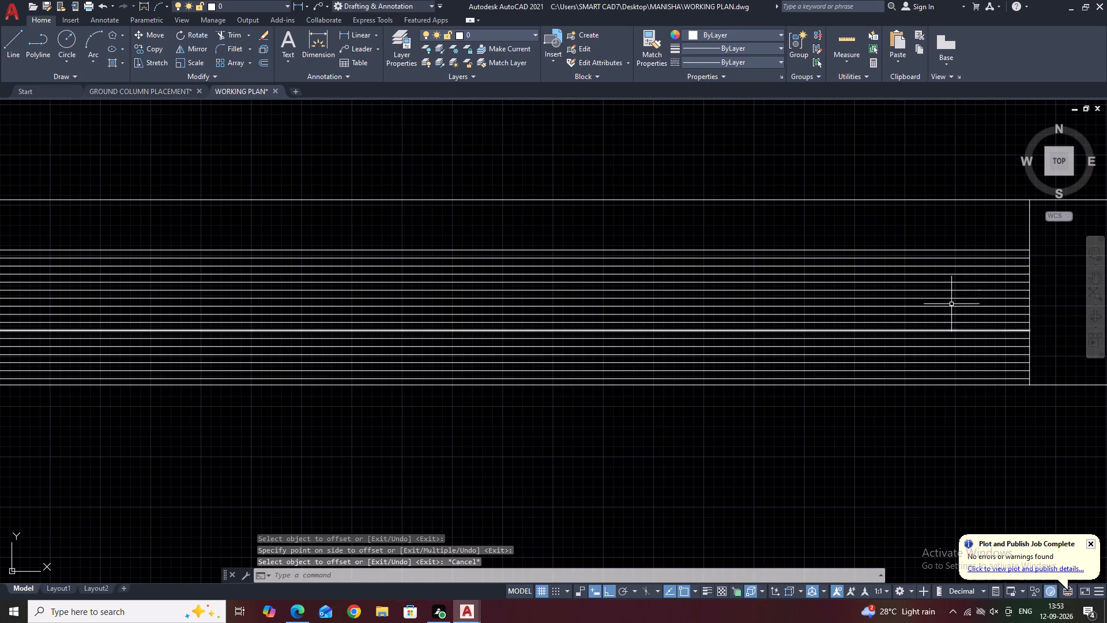
Thin out the offset window lines by deleting the ones in between in groups of two or three, keeping lines about 30 apart.
{"action": "middle_click_drag", "start_coordinate": [954, 284], "coordinate": [795, 258]}
{"action": "scroll", "coordinate": [852, 337], "scroll_direction": "up", "scroll_amount": 3}
{"action": "left_click_drag", "start_coordinate": [854, 375], "coordinate": [849, 364]}
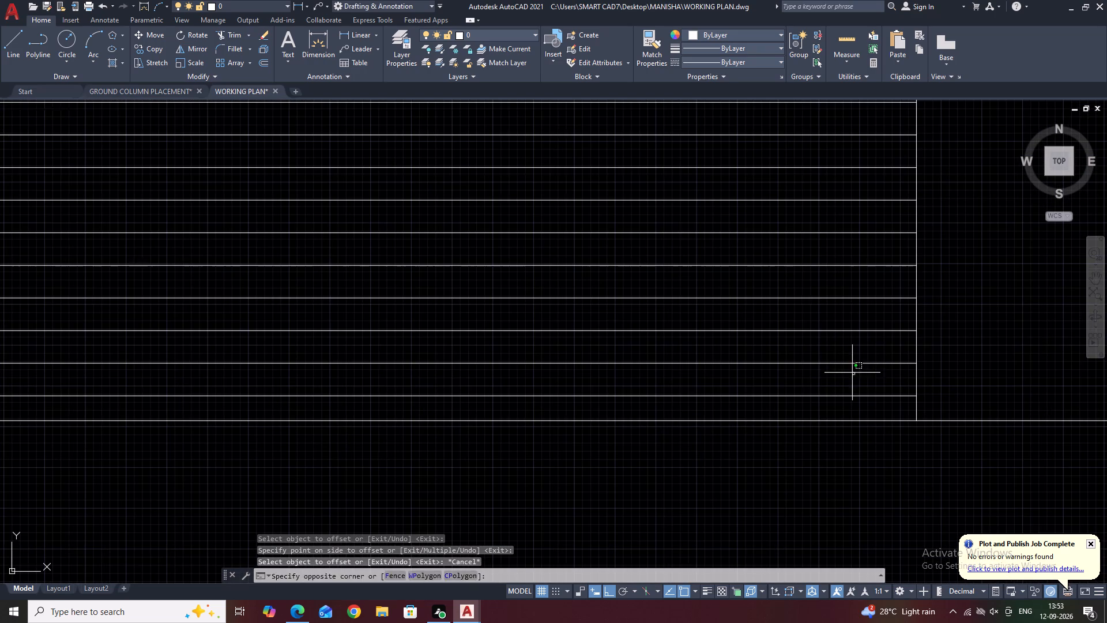
{"action": "left_click", "coordinate": [820, 321]}
{"action": "middle_click_drag", "start_coordinate": [844, 332], "coordinate": [838, 379]}
{"action": "key", "text": "Delete"}
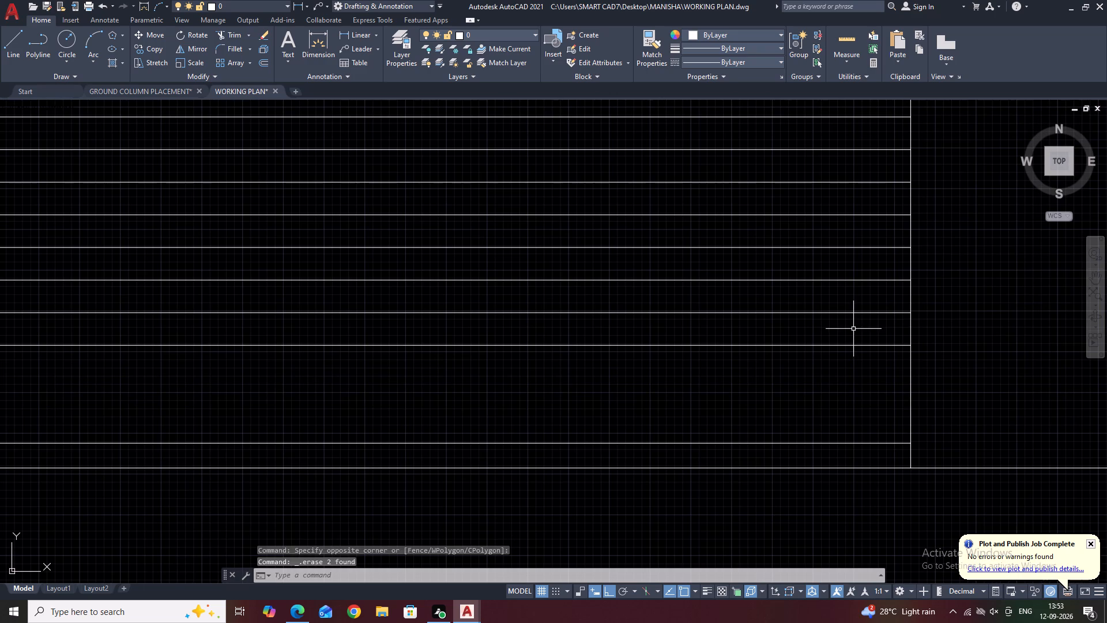
{"action": "left_click", "coordinate": [847, 320]}
{"action": "left_click", "coordinate": [796, 264]}
{"action": "middle_click_drag", "start_coordinate": [824, 290], "coordinate": [826, 405]}
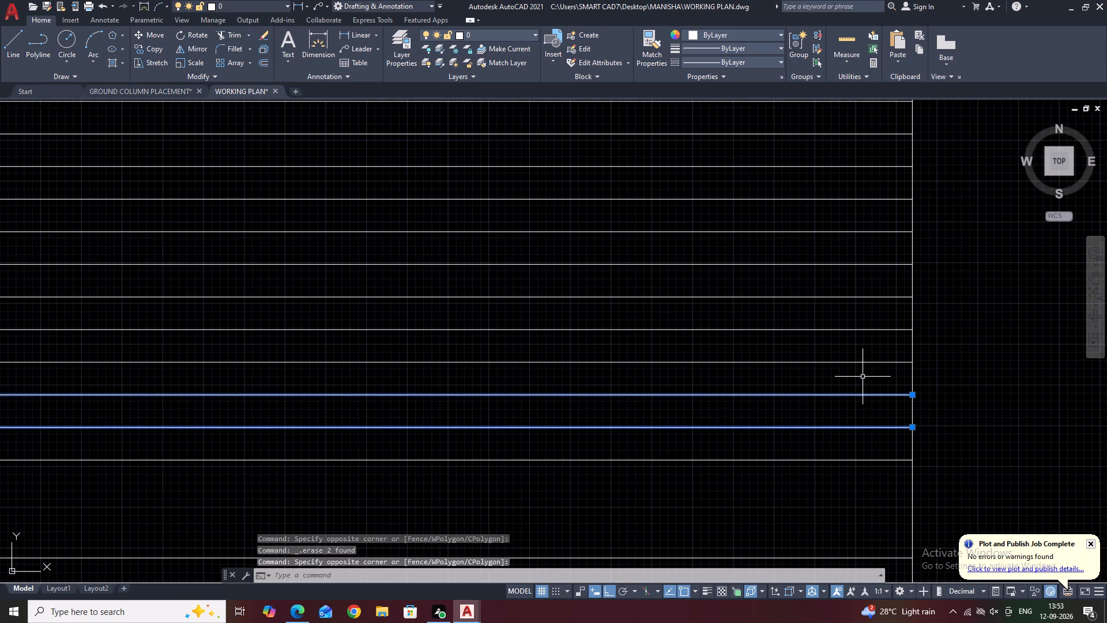
{"action": "key", "text": "Delete"}
{"action": "left_click_drag", "start_coordinate": [864, 348], "coordinate": [811, 267]}
{"action": "middle_click_drag", "start_coordinate": [816, 286], "coordinate": [821, 349]}
{"action": "key", "text": "Delete"}
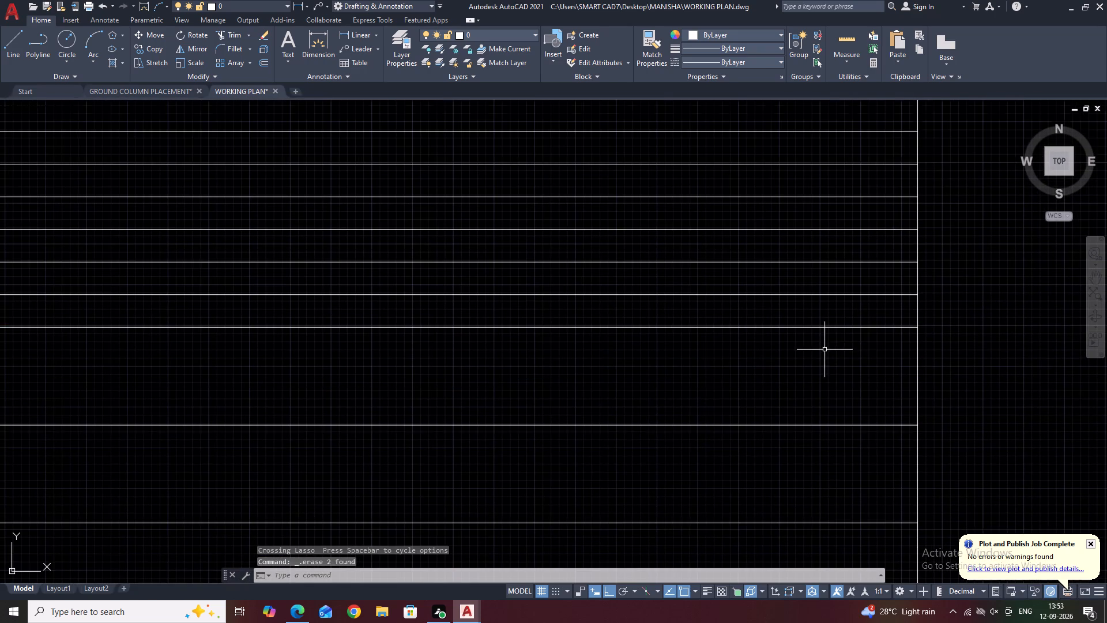
{"action": "left_click_drag", "start_coordinate": [846, 312], "coordinate": [790, 239]}
{"action": "key", "text": "Delete"}
{"action": "middle_click_drag", "start_coordinate": [792, 254], "coordinate": [800, 348]}
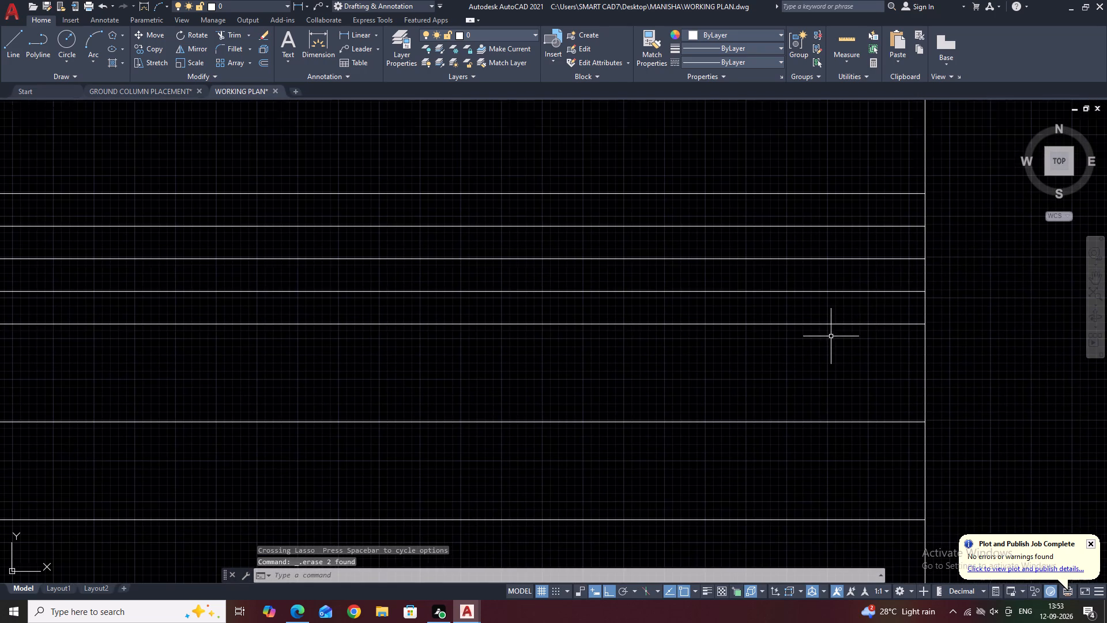
{"action": "left_click", "coordinate": [844, 314]}
{"action": "left_click", "coordinate": [772, 224]}
{"action": "key", "text": "Delete"}
{"action": "scroll", "coordinate": [816, 227], "scroll_direction": "down", "scroll_amount": 4}
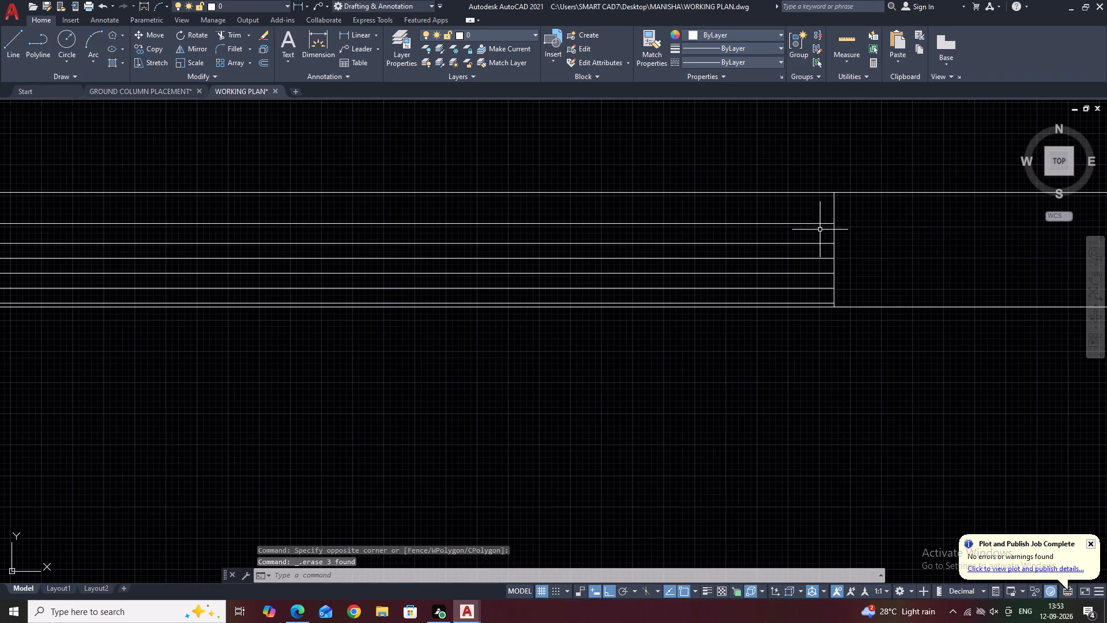
Delete the outermost and innermost remaining window lines, leaving four evenly spaced lines in the master bedroom's wall opening.
{"action": "middle_click_drag", "start_coordinate": [818, 231], "coordinate": [899, 338]}
{"action": "scroll", "coordinate": [899, 338], "scroll_direction": "down", "scroll_amount": 2}
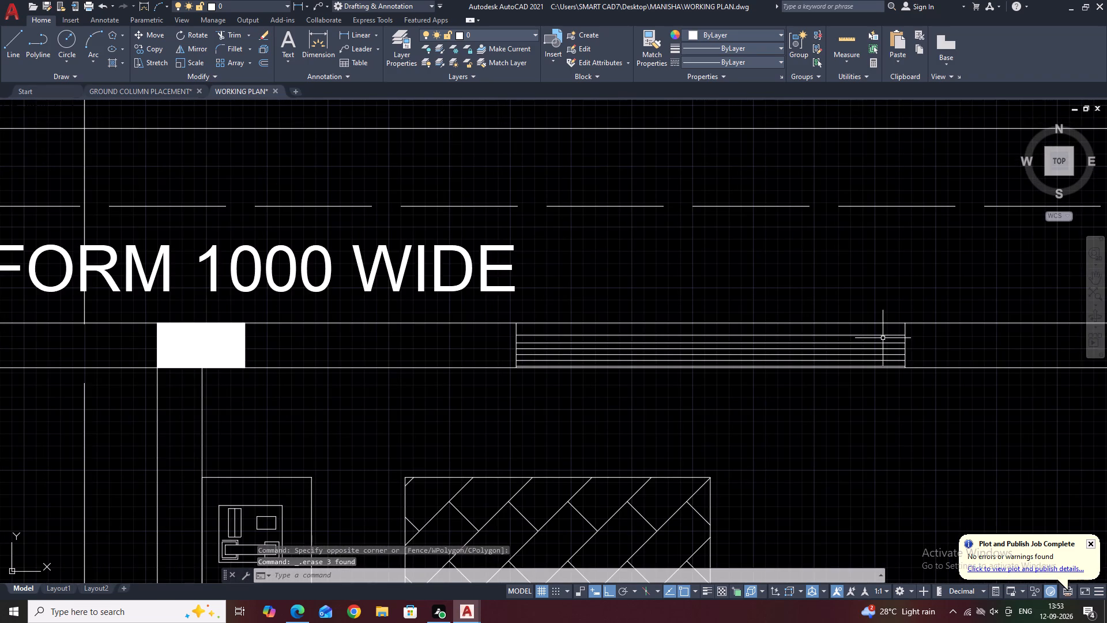
{"action": "left_click", "coordinate": [847, 336]}
{"action": "key", "text": "Delete"}
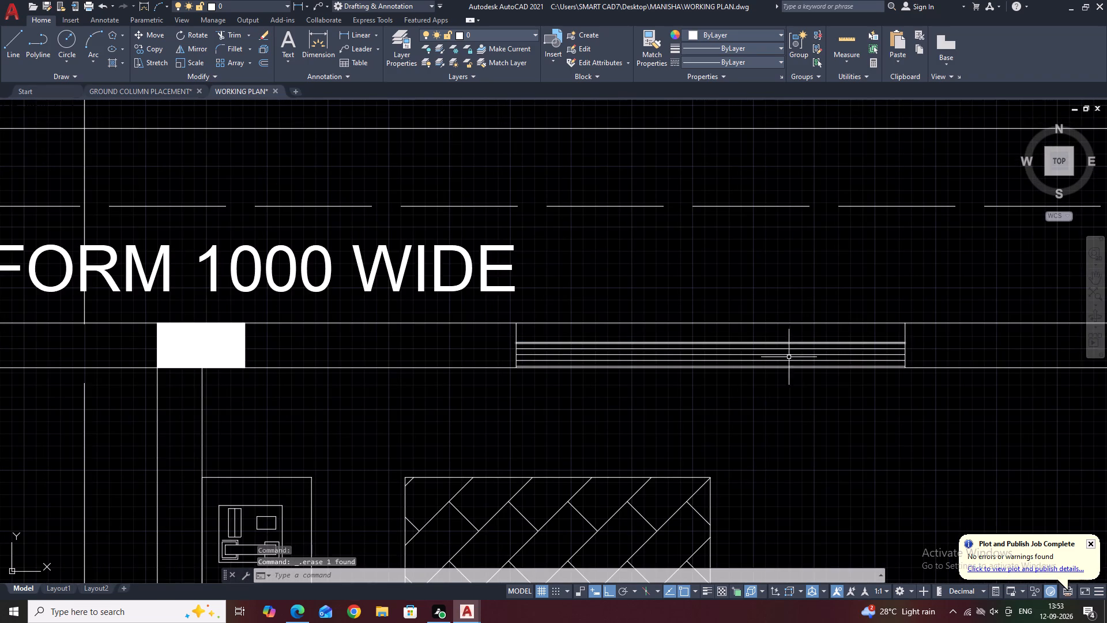
{"action": "middle_click_drag", "start_coordinate": [908, 345], "coordinate": [833, 245]}
{"action": "scroll", "coordinate": [810, 271], "scroll_direction": "up", "scroll_amount": 3}
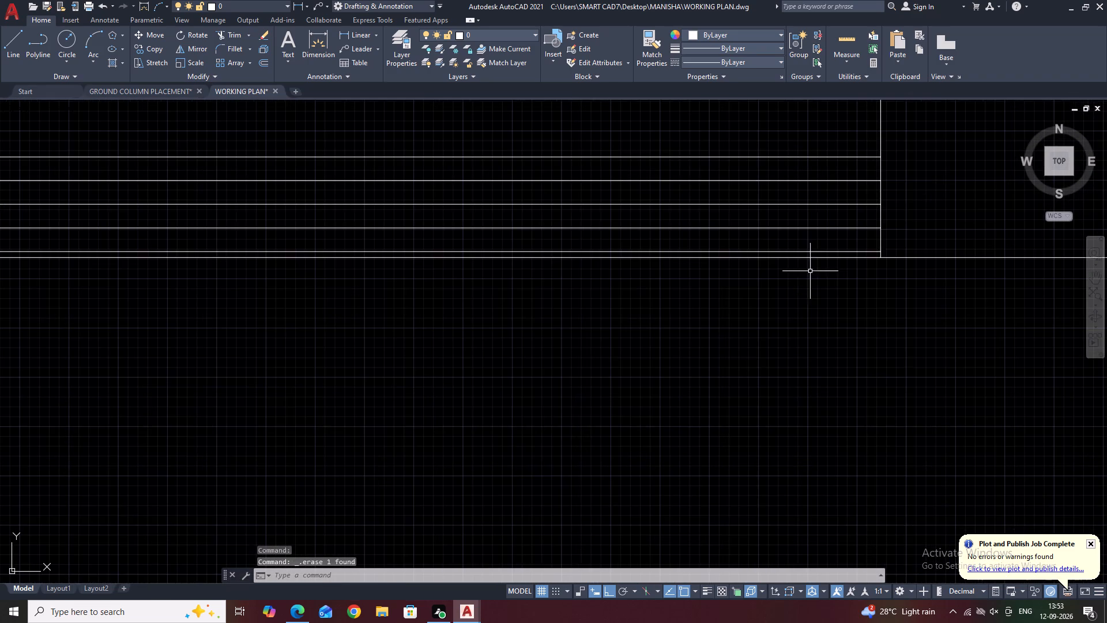
{"action": "left_click", "coordinate": [825, 253]}
{"action": "key", "text": "Delete"}
{"action": "scroll", "coordinate": [834, 274], "scroll_direction": "down", "scroll_amount": 2}
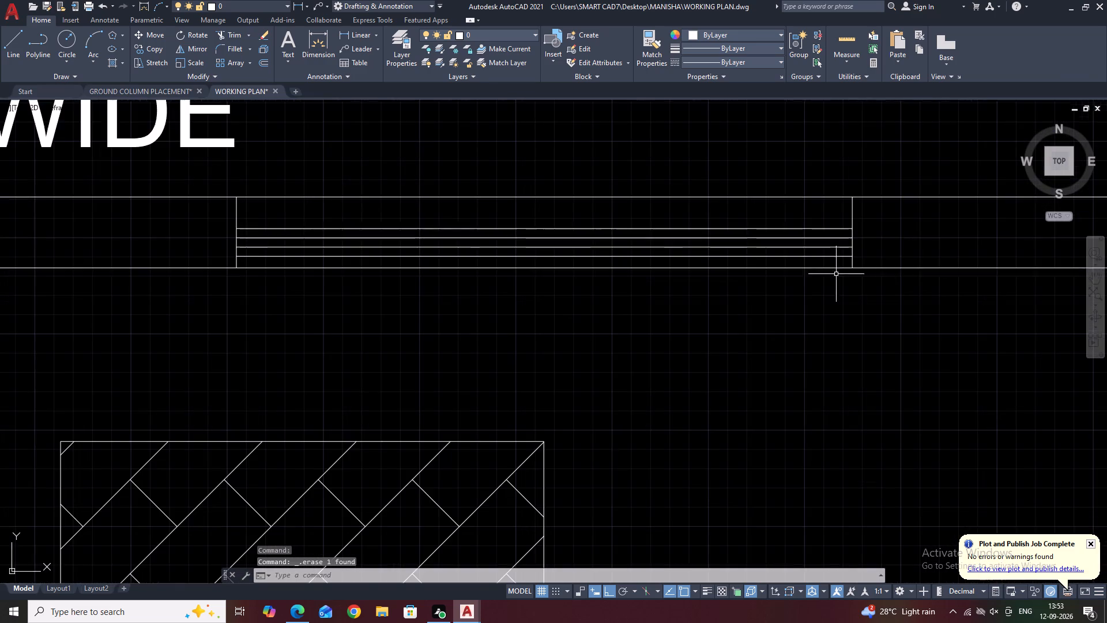
Copy the D-8.5 door tag from the dress room's entrance to just outside the master bedroom window, with ortho off.
{"action": "middle_click_drag", "start_coordinate": [846, 230], "coordinate": [867, 291]}
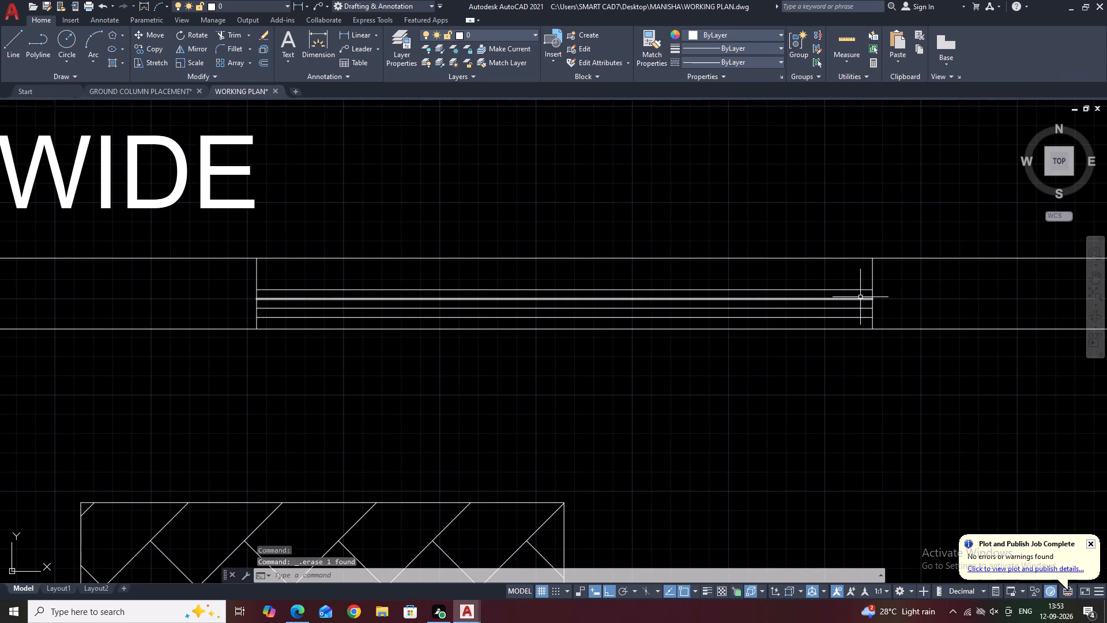
{"action": "scroll", "coordinate": [818, 321], "scroll_direction": "up", "scroll_amount": 1}
{"action": "scroll", "coordinate": [847, 271], "scroll_direction": "down", "scroll_amount": 2}
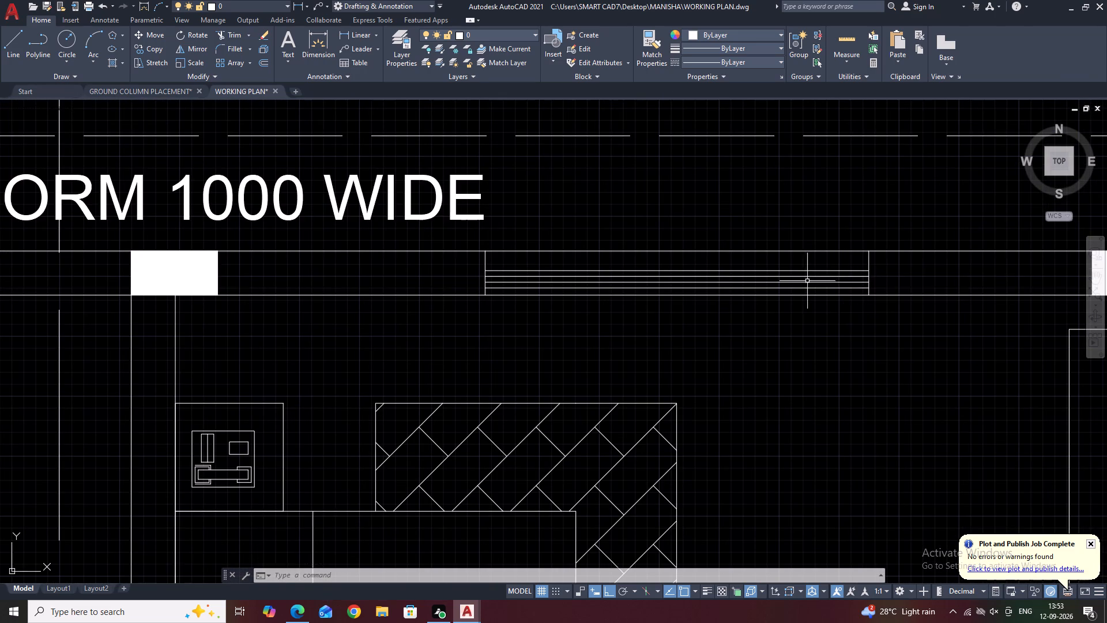
{"action": "scroll", "coordinate": [745, 377], "scroll_direction": "down", "scroll_amount": 4}
{"action": "middle_click_drag", "start_coordinate": [781, 444], "coordinate": [763, 353]}
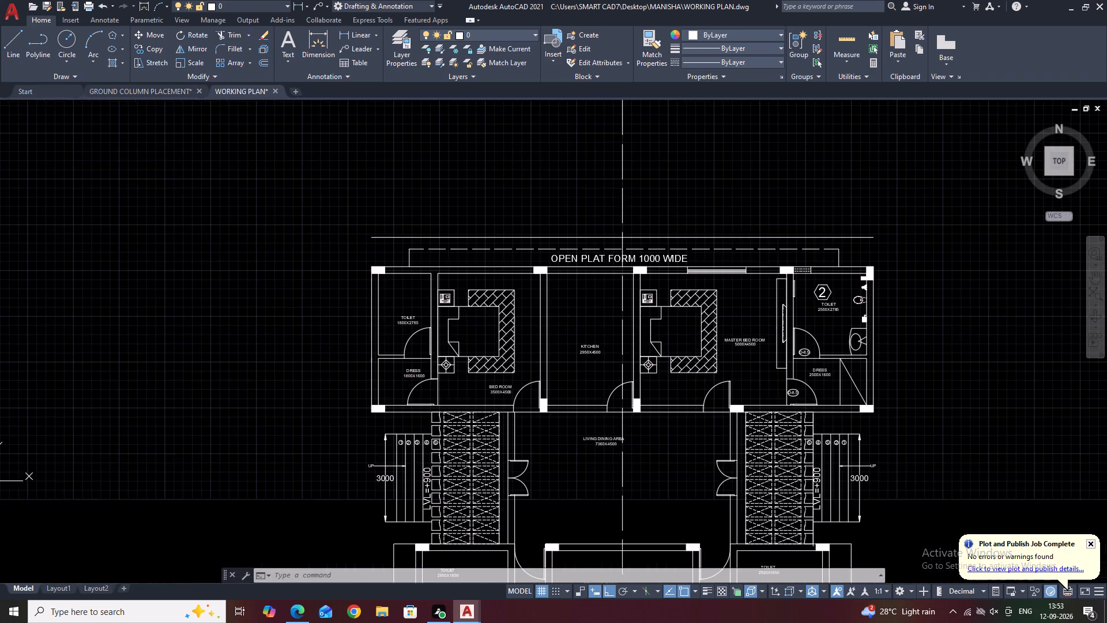
{"action": "scroll", "coordinate": [799, 400], "scroll_direction": "up", "scroll_amount": 5}
{"action": "left_click_drag", "start_coordinate": [794, 397], "coordinate": [781, 369]}
{"action": "left_click", "coordinate": [729, 311]}
{"action": "scroll", "coordinate": [791, 337], "scroll_direction": "down", "scroll_amount": 4}
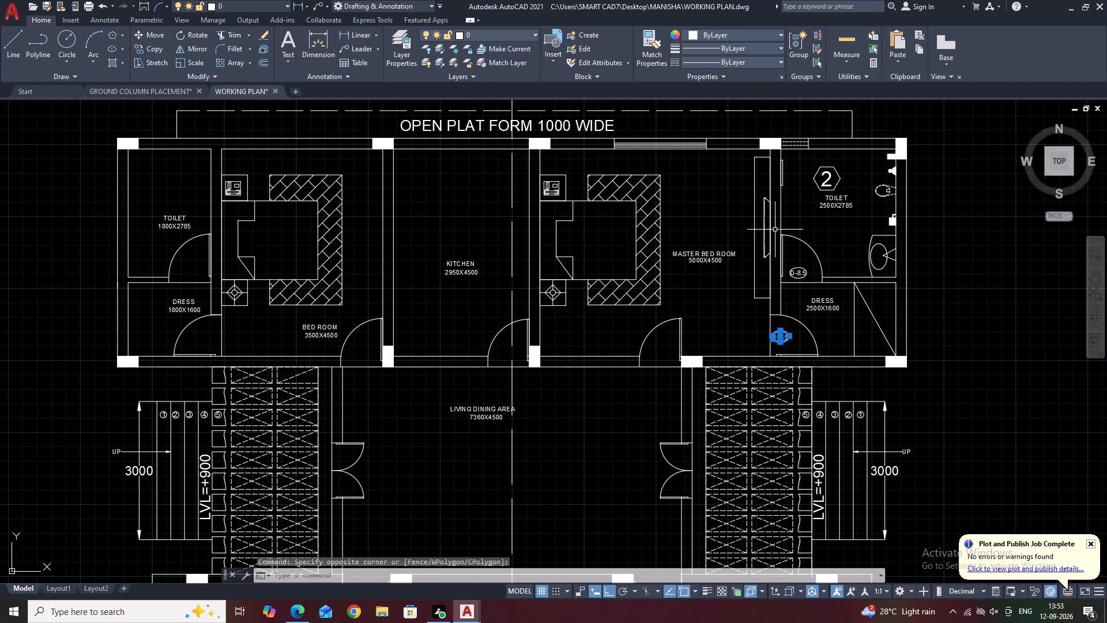
{"action": "type", "text": "CO"}
{"action": "key", "text": "space"}
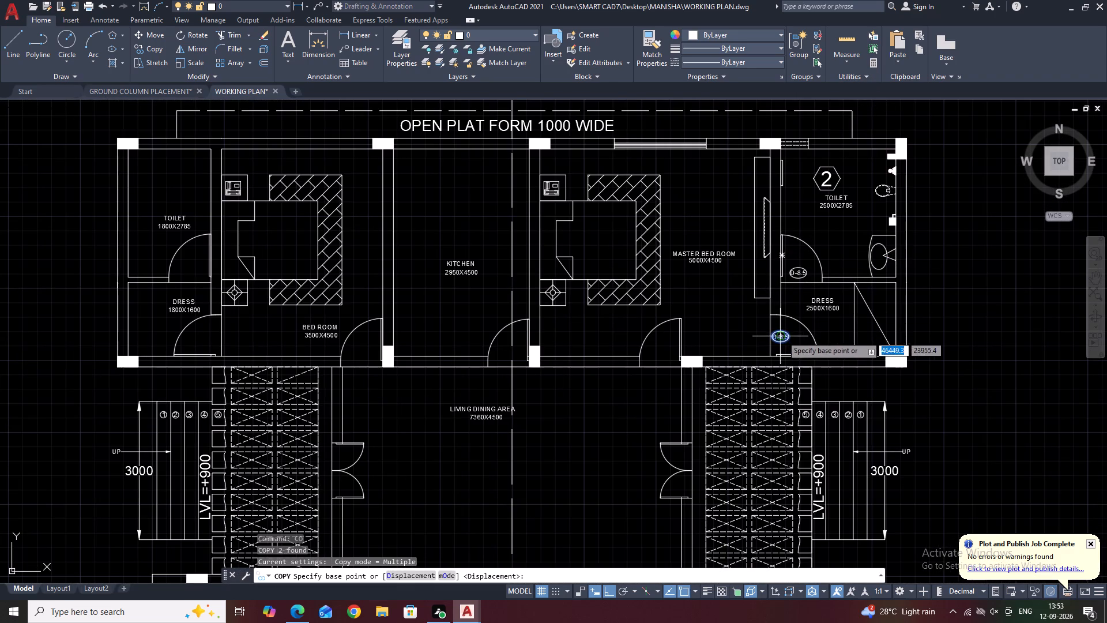
{"action": "left_click", "coordinate": [782, 336]}
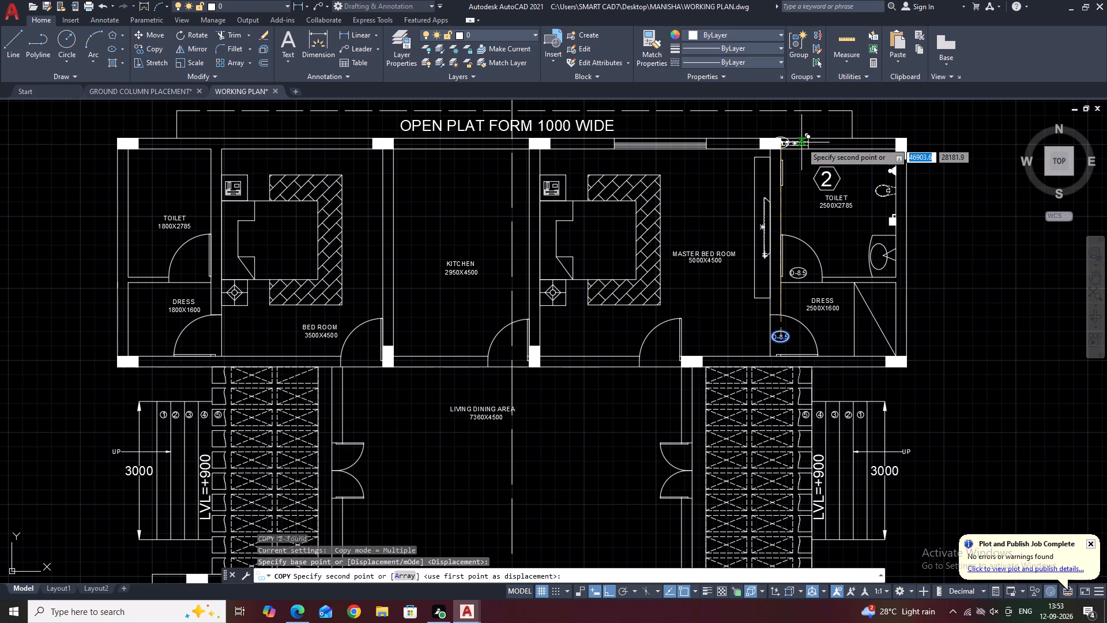
{"action": "key", "text": "F8"}
{"action": "middle_click_drag", "start_coordinate": [762, 142], "coordinate": [778, 189]}
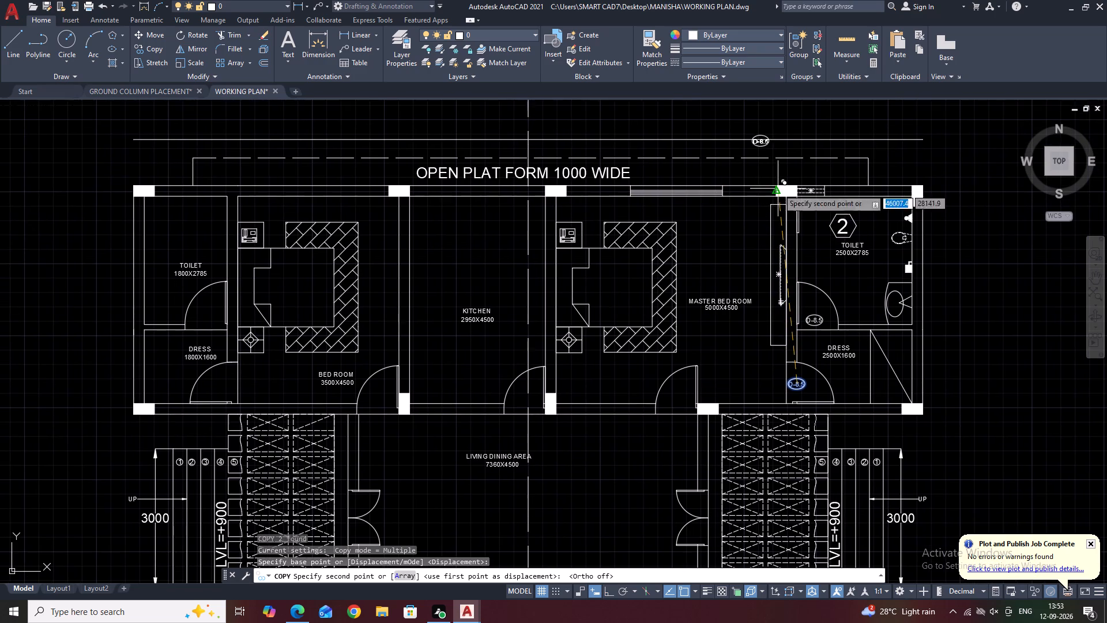
{"action": "scroll", "coordinate": [671, 178], "scroll_direction": "up", "scroll_amount": 2}
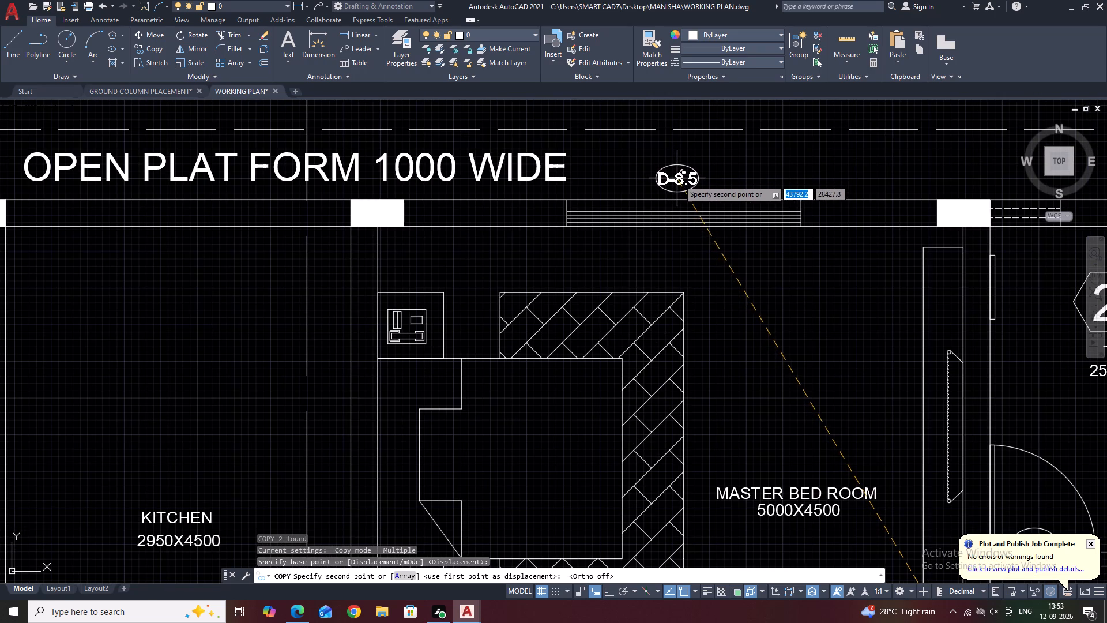
{"action": "left_click", "coordinate": [683, 179]}
{"action": "key", "text": "Escape"}
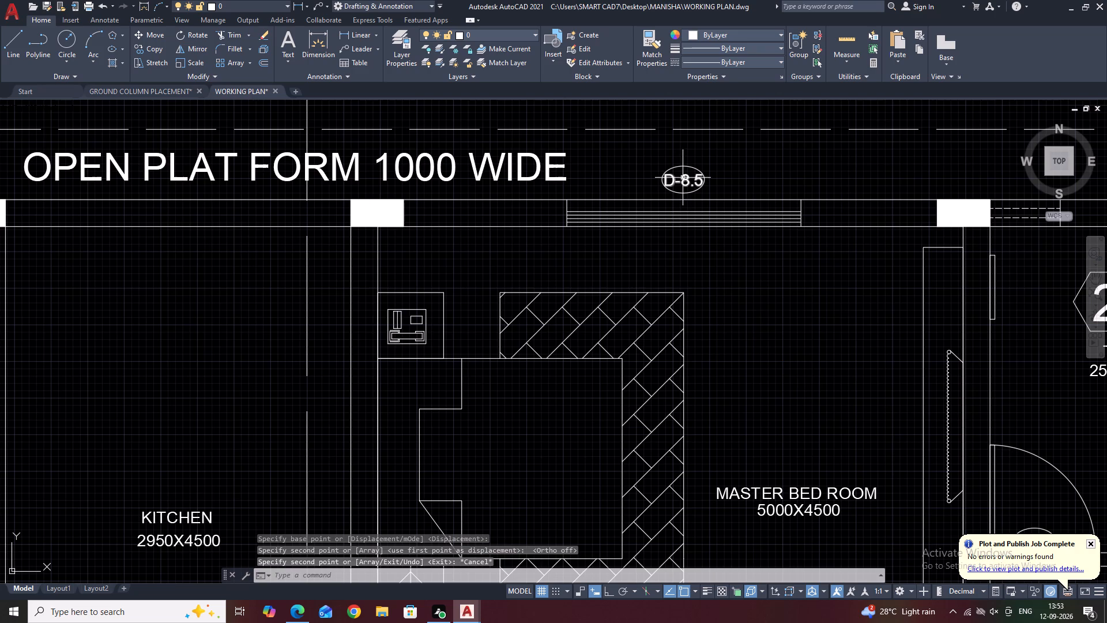
Change the copied tag's text above the master bedroom window to FW-20.
{"action": "double_click", "coordinate": [683, 178]}
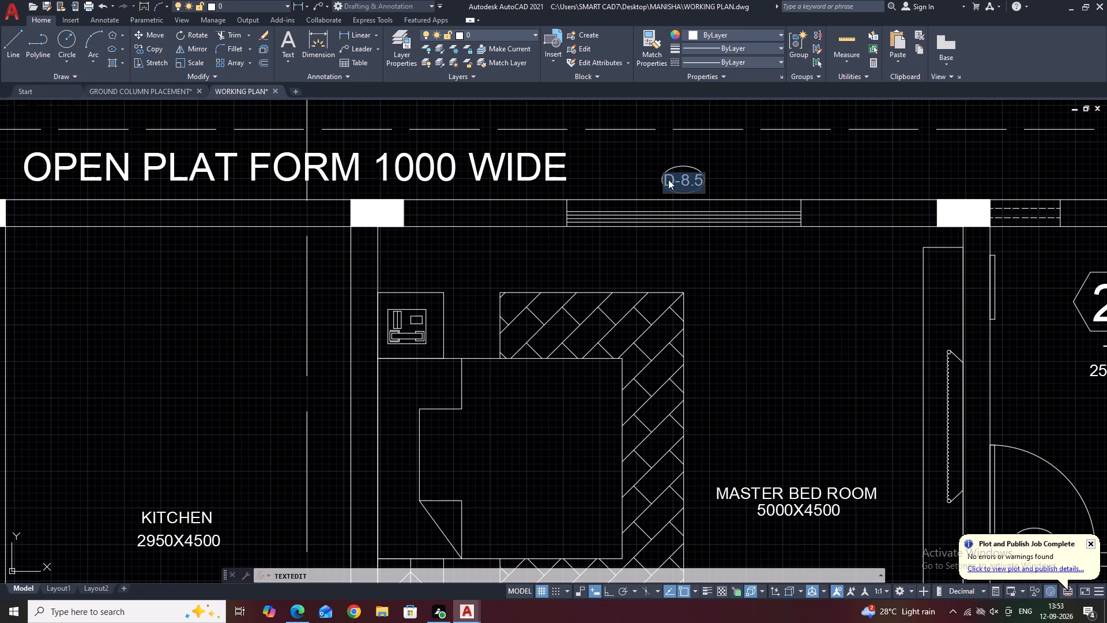
{"action": "key", "text": "f"}
{"action": "key", "text": "w"}
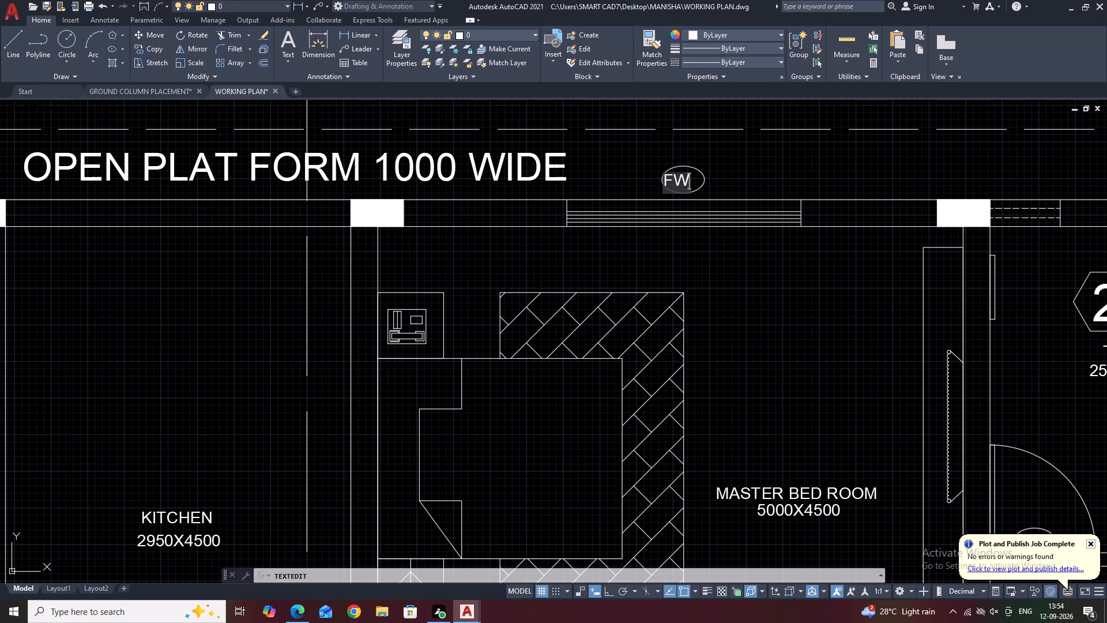
{"action": "key", "text": "minus"}
{"action": "type", "text": "20"}
{"action": "left_click", "coordinate": [749, 166]}
Scale the ellipse around the FW-20 tag up from its left edge by about 1.2 so it encloses the text.
{"action": "scroll", "coordinate": [693, 168], "scroll_direction": "up", "scroll_amount": 1}
{"action": "left_click", "coordinate": [692, 166]}
{"action": "left_click", "coordinate": [682, 171]}
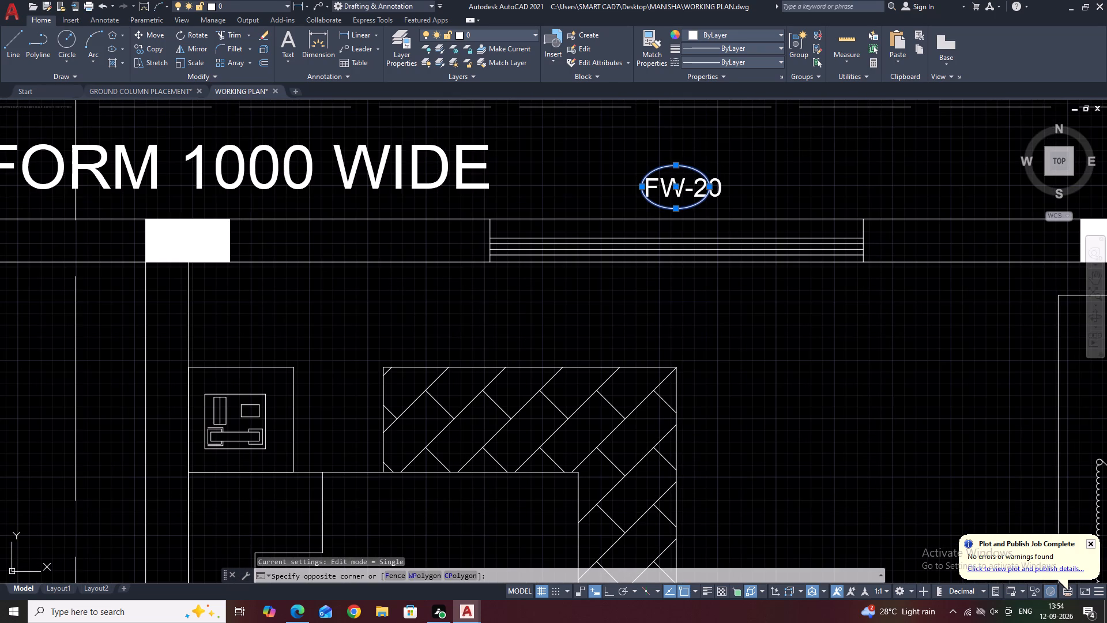
{"action": "key", "text": "s"}
{"action": "type", "text": "C"}
{"action": "key", "text": "space"}
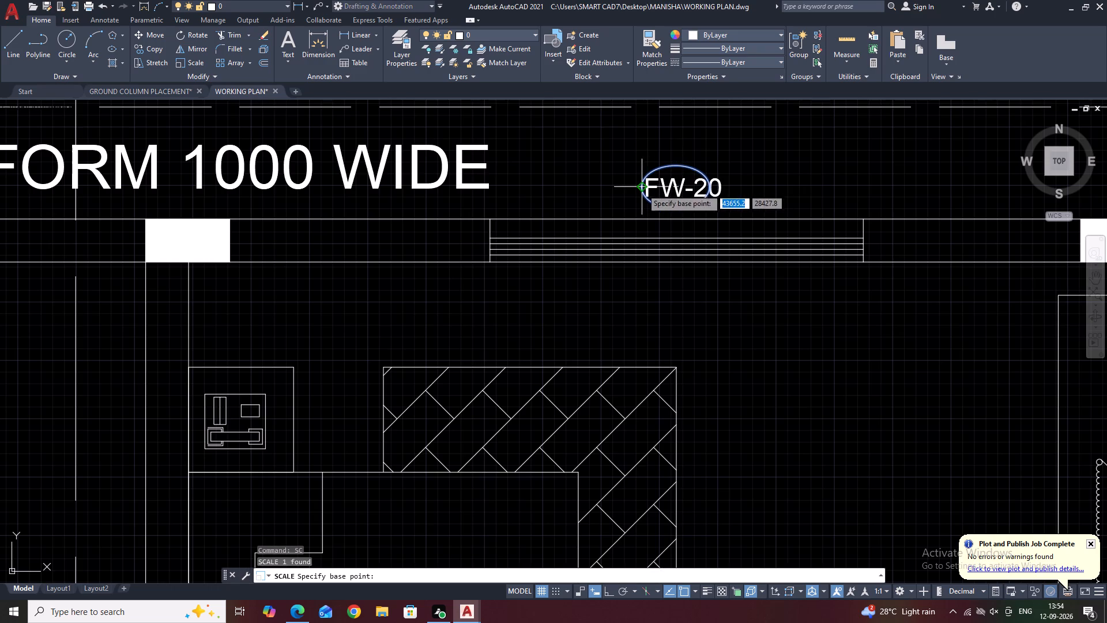
{"action": "left_click", "coordinate": [640, 187]}
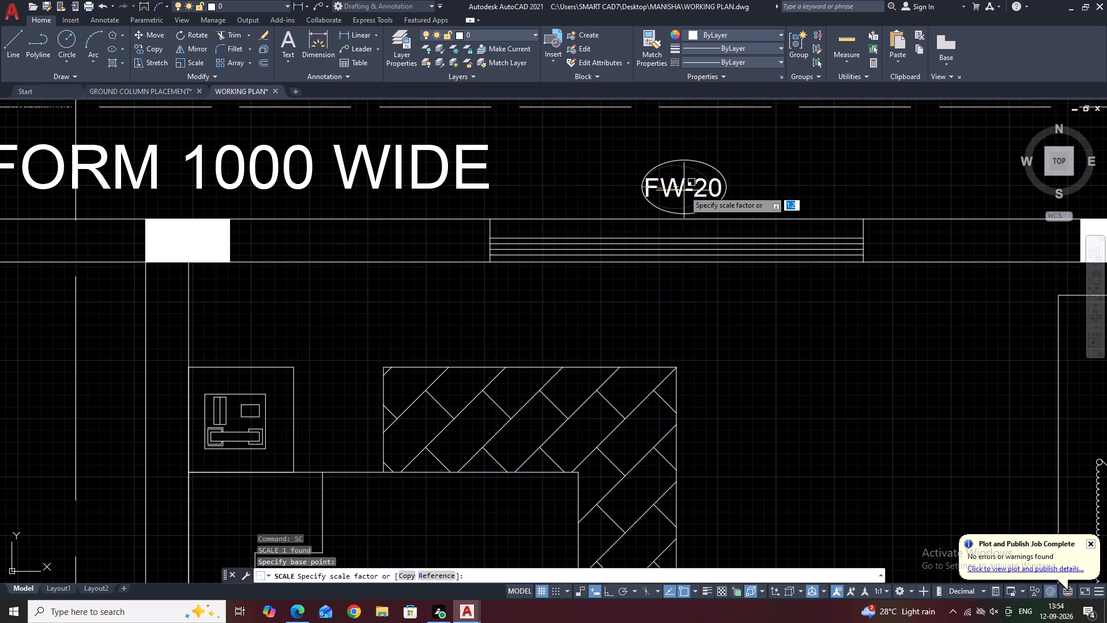
{"action": "left_click", "coordinate": [684, 190]}
{"action": "scroll", "coordinate": [739, 174], "scroll_direction": "down", "scroll_amount": 1}
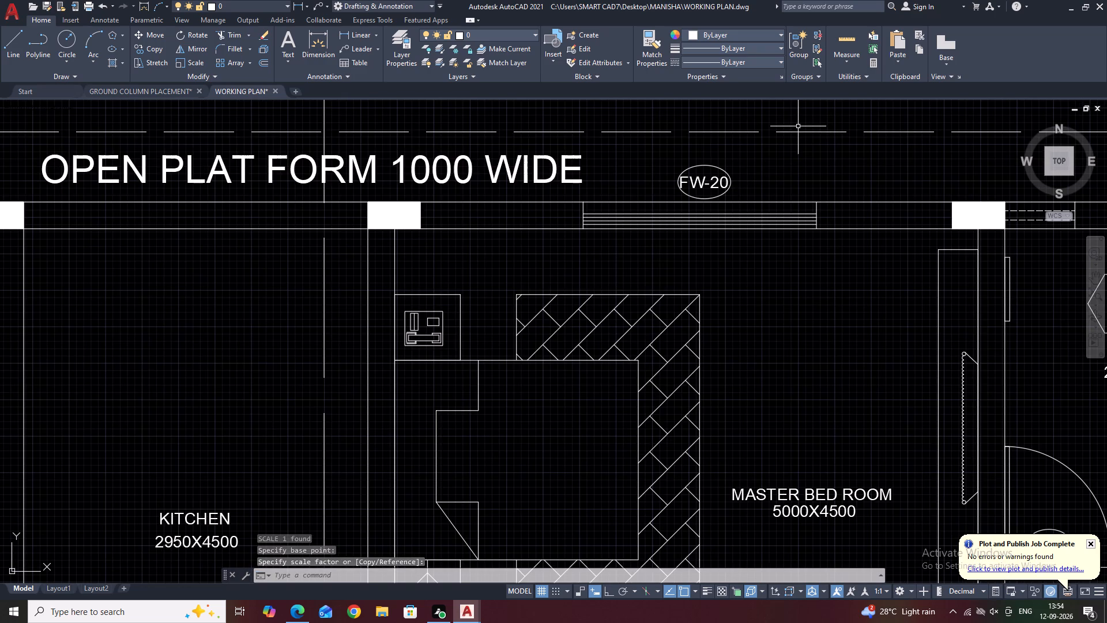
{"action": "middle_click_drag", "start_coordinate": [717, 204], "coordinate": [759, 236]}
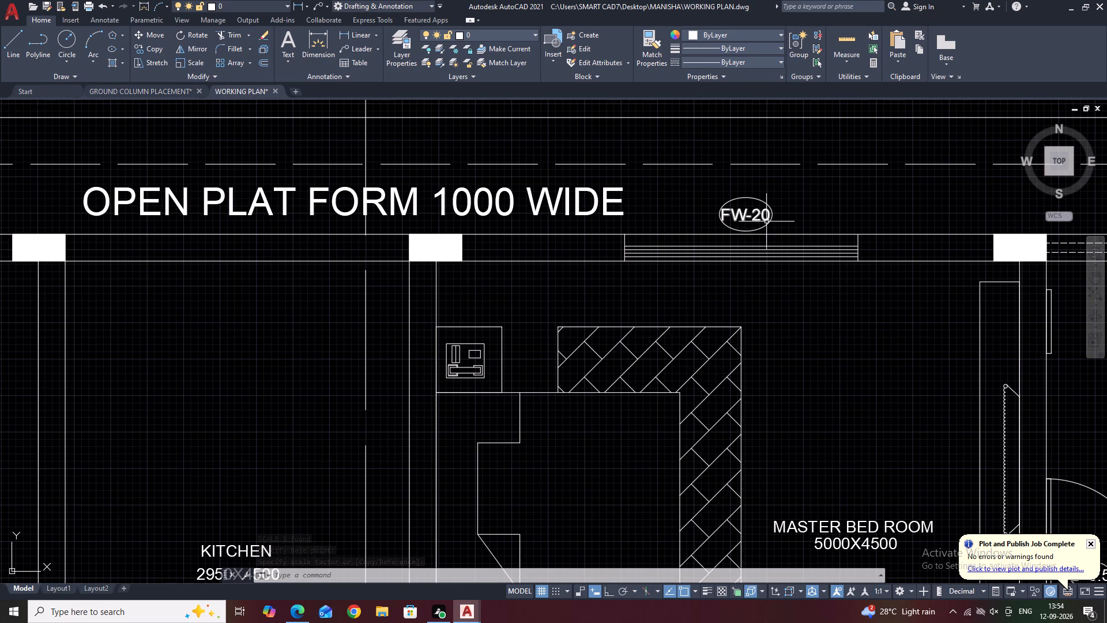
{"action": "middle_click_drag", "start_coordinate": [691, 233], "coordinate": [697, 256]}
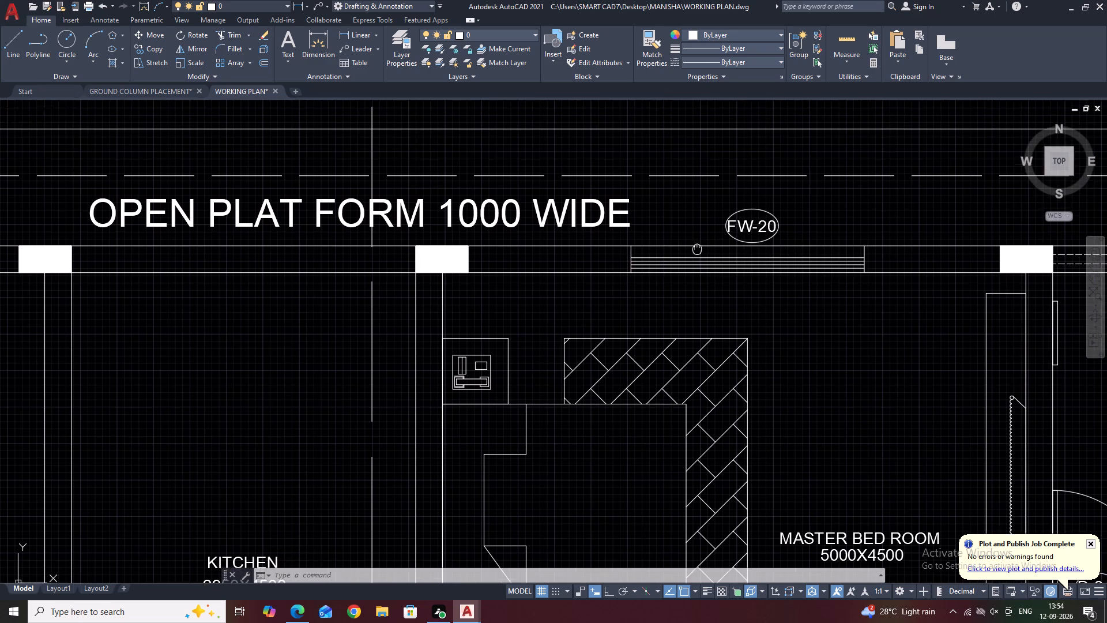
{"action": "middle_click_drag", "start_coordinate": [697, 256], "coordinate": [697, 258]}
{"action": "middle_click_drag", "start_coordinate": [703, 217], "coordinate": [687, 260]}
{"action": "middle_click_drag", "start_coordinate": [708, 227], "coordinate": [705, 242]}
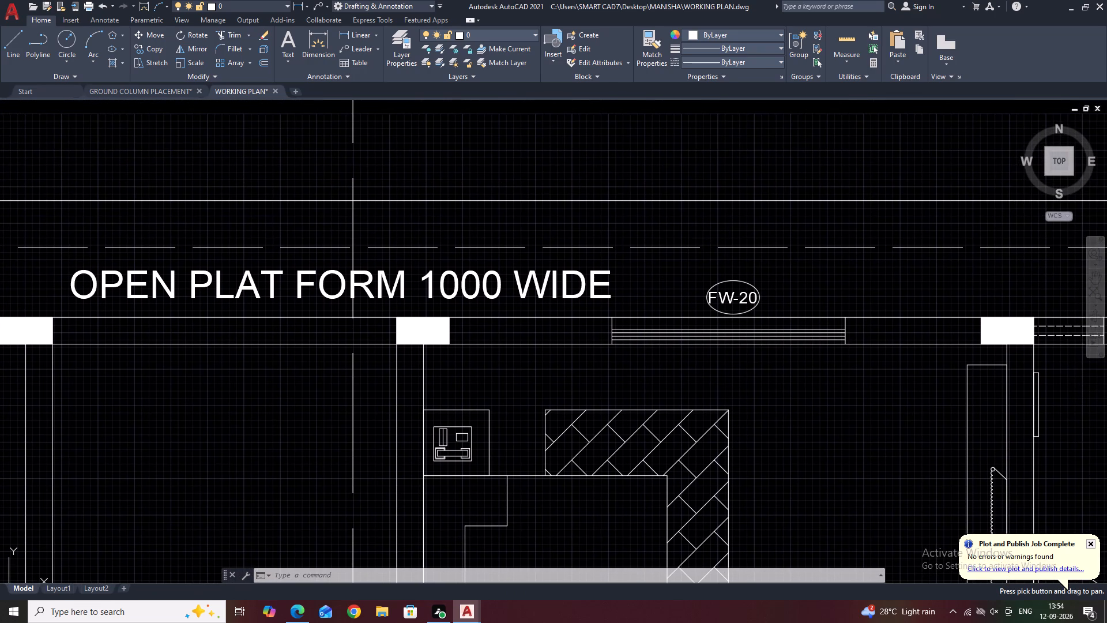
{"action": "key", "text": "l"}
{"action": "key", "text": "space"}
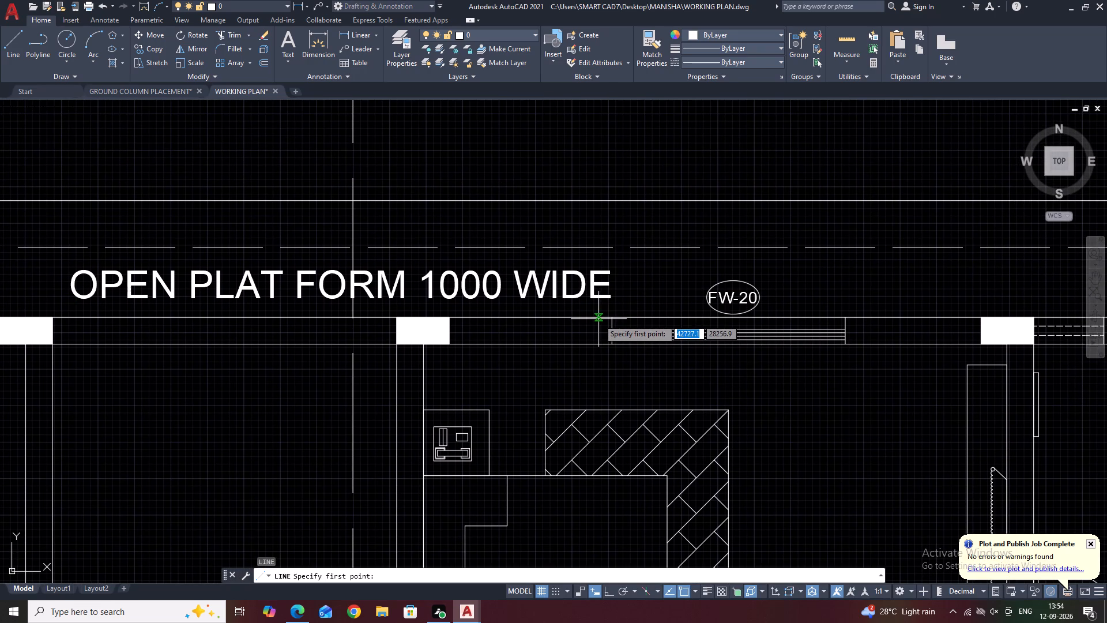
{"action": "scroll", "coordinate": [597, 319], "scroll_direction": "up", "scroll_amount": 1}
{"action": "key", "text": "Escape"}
Move the OPEN PLAT FORM 1000 WIDE text a short distance away from the master bedroom window.
{"action": "left_click_drag", "start_coordinate": [639, 284], "coordinate": [634, 282]}
{"action": "left_click", "coordinate": [589, 268]}
{"action": "middle_click_drag", "start_coordinate": [605, 276], "coordinate": [755, 336]}
{"action": "type", "text": "M"}
{"action": "key", "text": "space"}
{"action": "left_click", "coordinate": [755, 328]}
{"action": "left_click", "coordinate": [700, 326]}
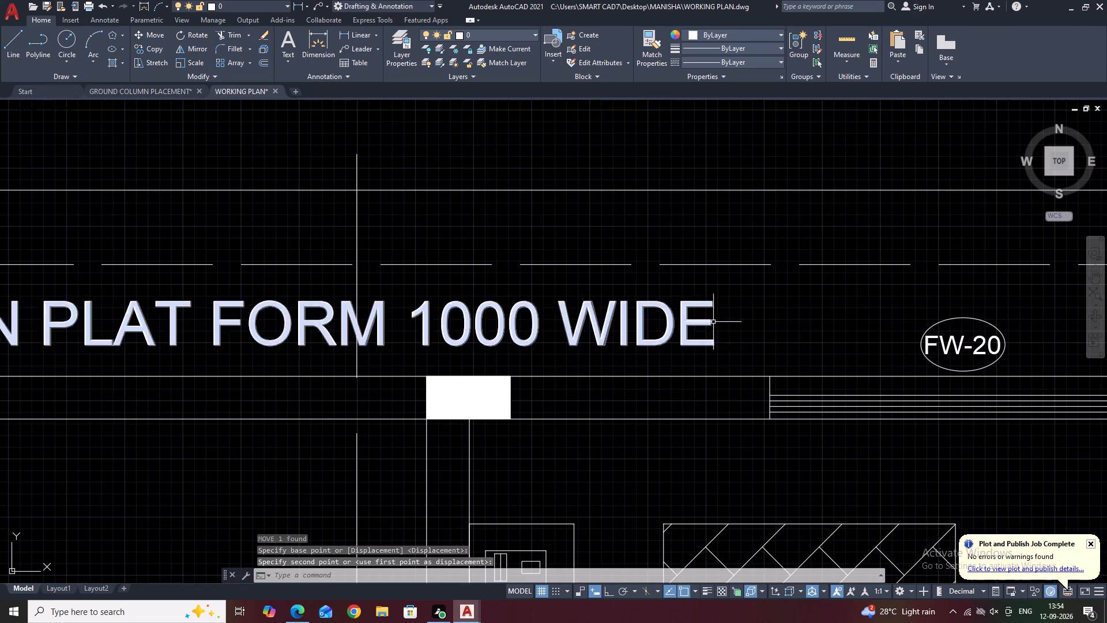
Draw a three-sided line outline about 2300 wide around the FW-20 tag, from the outer wall out to the dashed platform line and back.
{"action": "scroll", "coordinate": [713, 322], "scroll_direction": "down", "scroll_amount": 1}
{"action": "middle_click_drag", "start_coordinate": [802, 326], "coordinate": [776, 326]}
{"action": "middle_click_drag", "start_coordinate": [718, 340], "coordinate": [660, 339]}
{"action": "key", "text": "l"}
{"action": "key", "text": "space"}
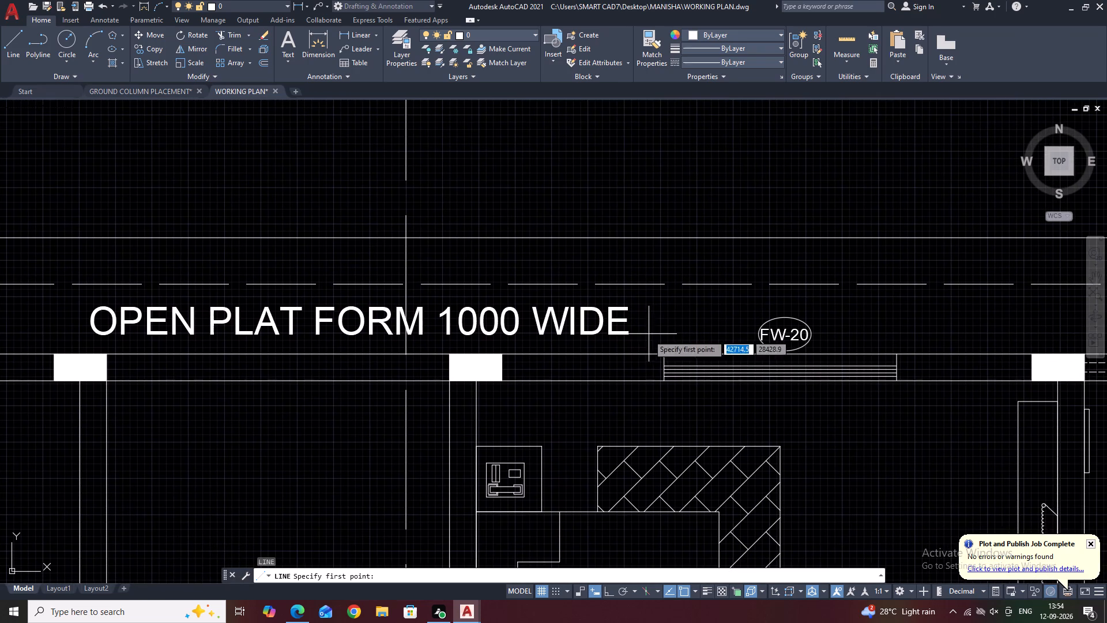
{"action": "left_click", "coordinate": [646, 355]}
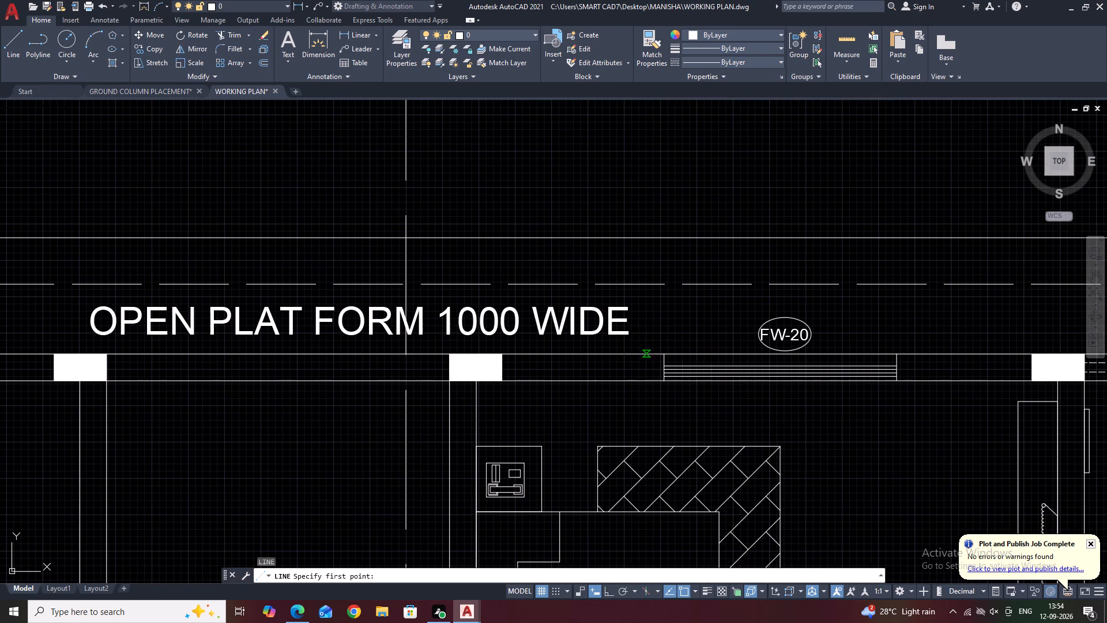
{"action": "left_click", "coordinate": [646, 284]}
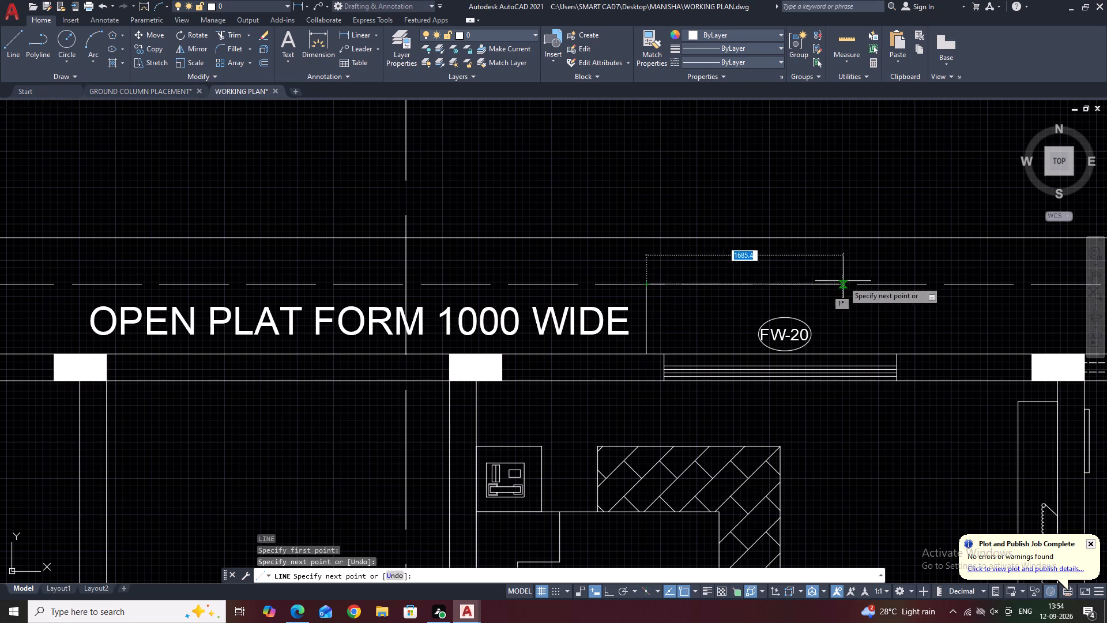
{"action": "left_click", "coordinate": [894, 285]}
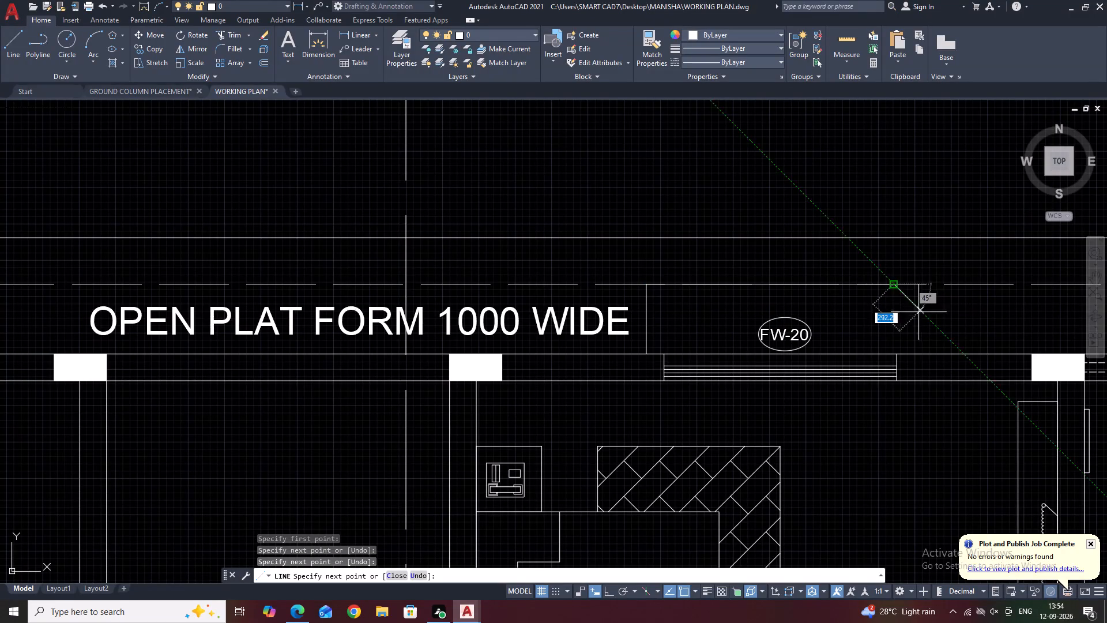
{"action": "key", "text": "ctrl+z"}
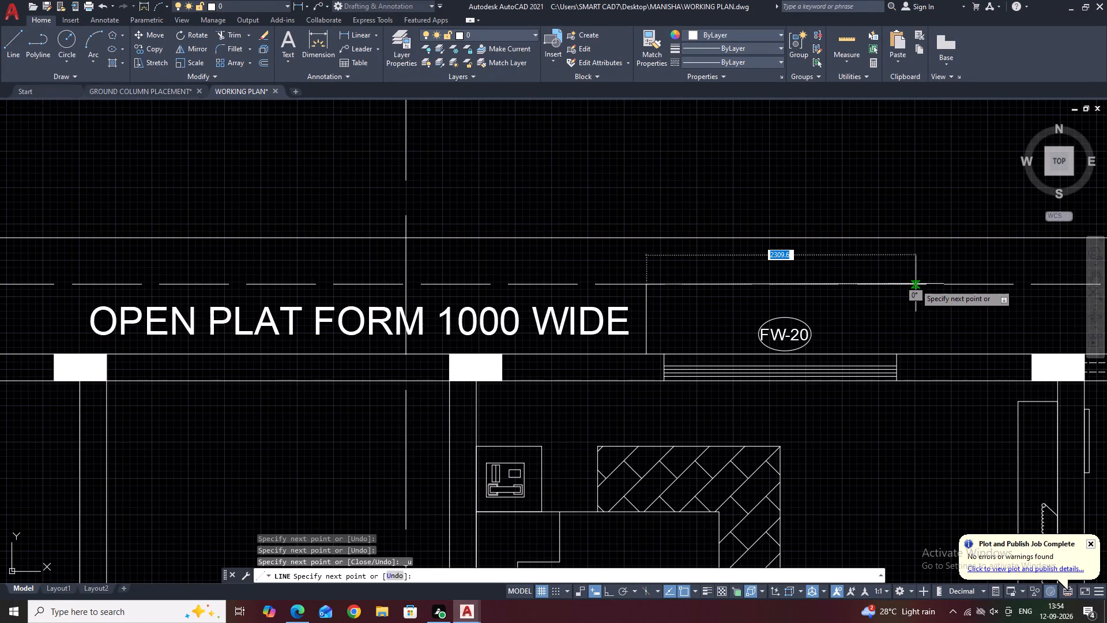
{"action": "left_click", "coordinate": [916, 284]}
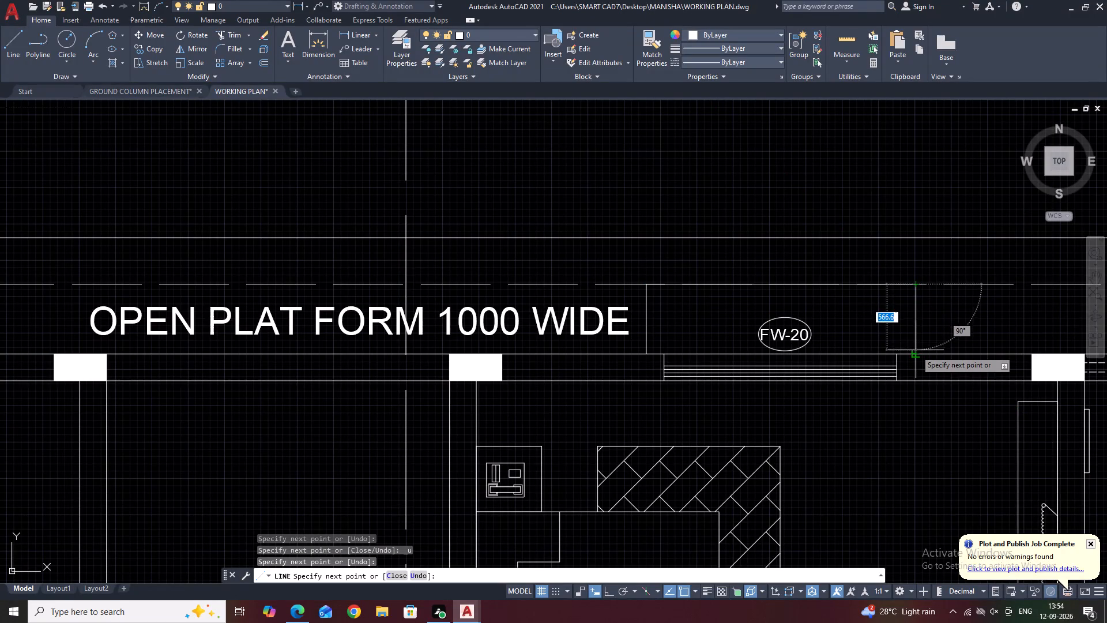
{"action": "left_click", "coordinate": [916, 353]}
{"action": "key", "text": "Escape"}
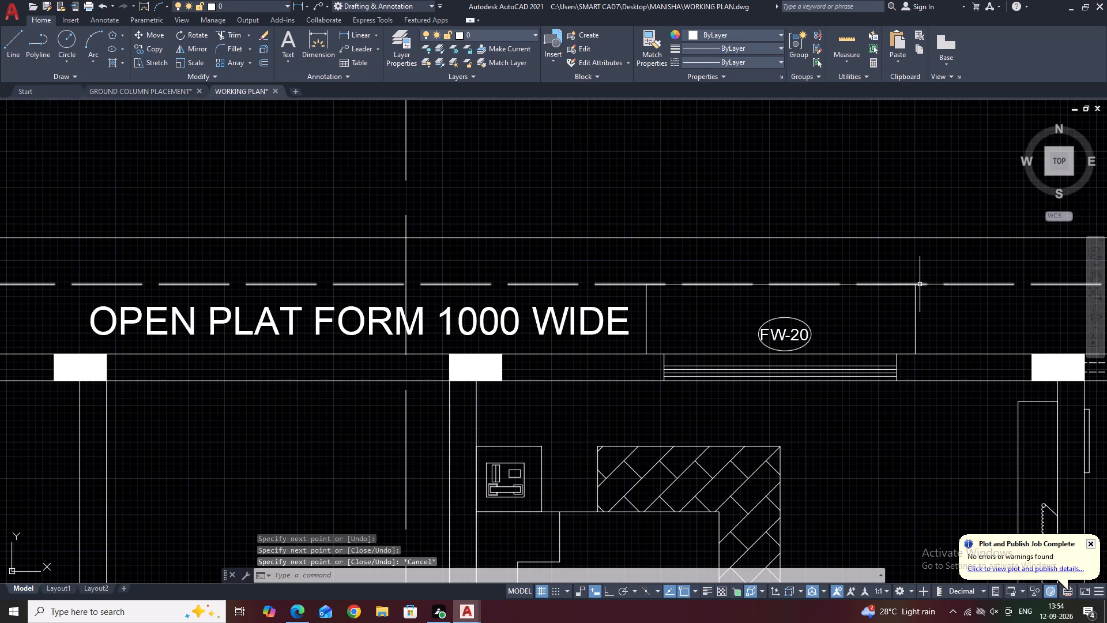
Look over the outer wall and platform along the master bedroom, kitchen and bedroom.
{"action": "scroll", "coordinate": [885, 284], "scroll_direction": "down", "scroll_amount": 2}
{"action": "middle_click_drag", "start_coordinate": [910, 291], "coordinate": [831, 247]}
{"action": "middle_click_drag", "start_coordinate": [822, 274], "coordinate": [822, 283]}
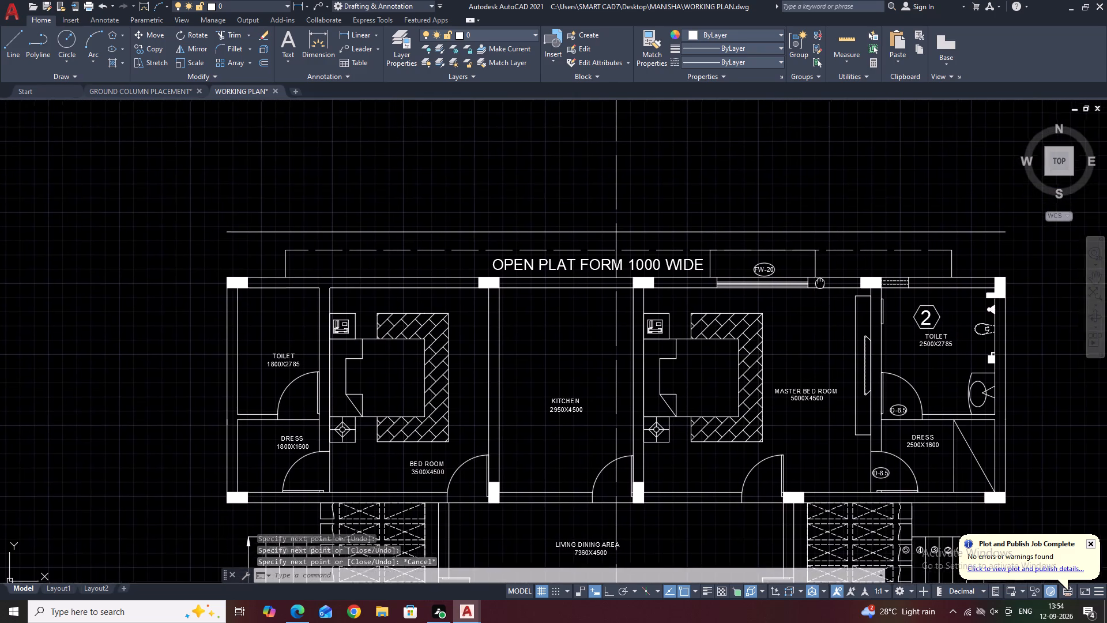
{"action": "middle_click_drag", "start_coordinate": [822, 283], "coordinate": [842, 331]}
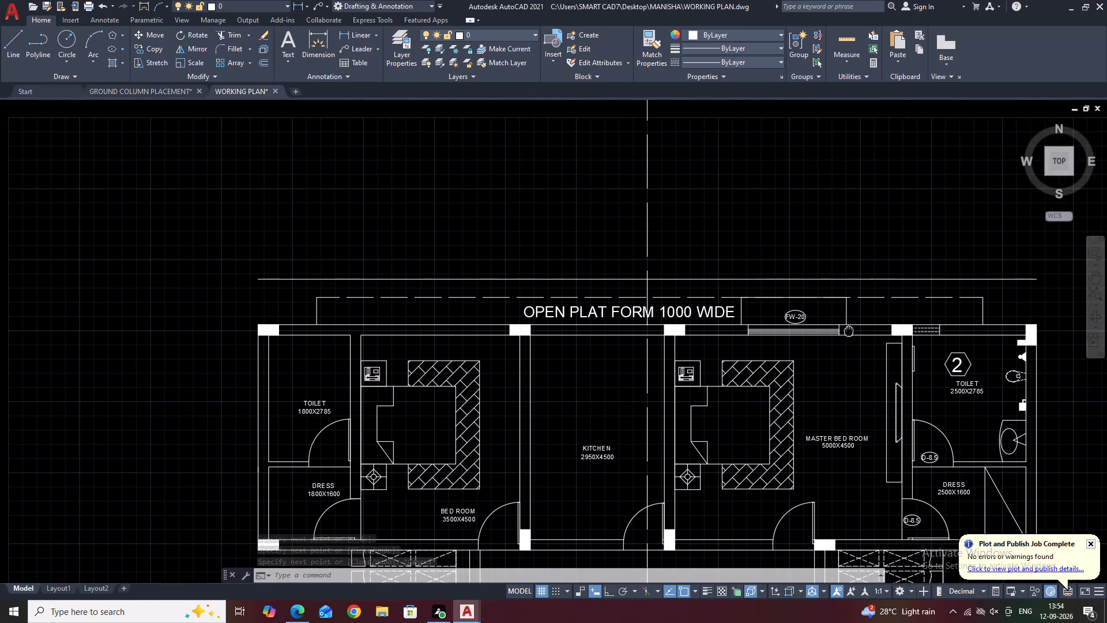
{"action": "middle_click_drag", "start_coordinate": [842, 331], "coordinate": [827, 331]}
{"action": "middle_click_drag", "start_coordinate": [738, 298], "coordinate": [798, 324]}
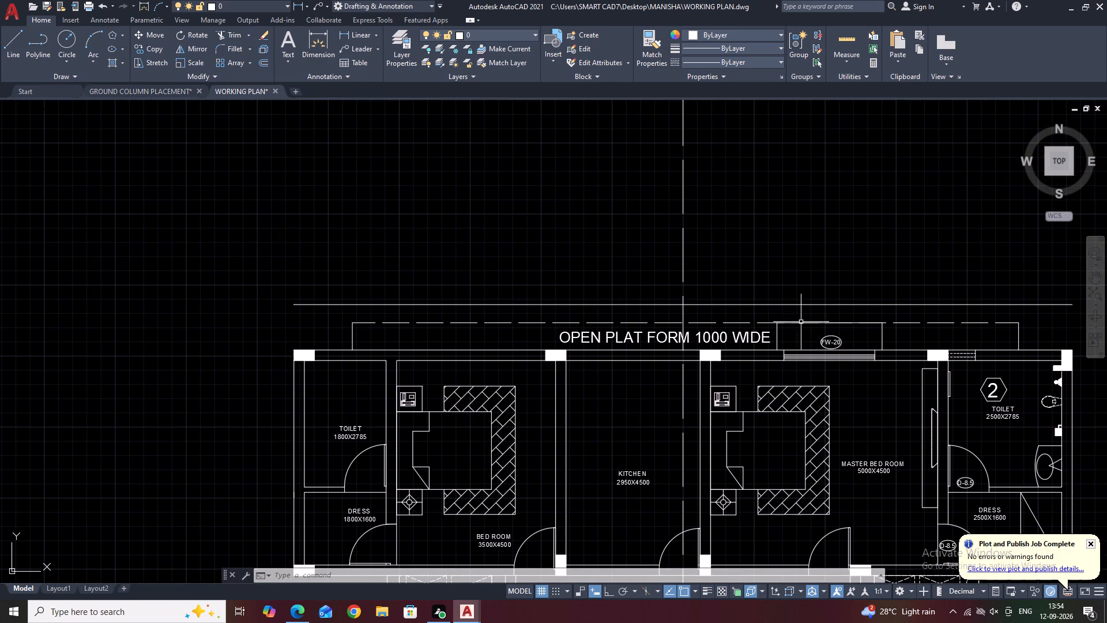
{"action": "middle_click_drag", "start_coordinate": [607, 347], "coordinate": [688, 367]}
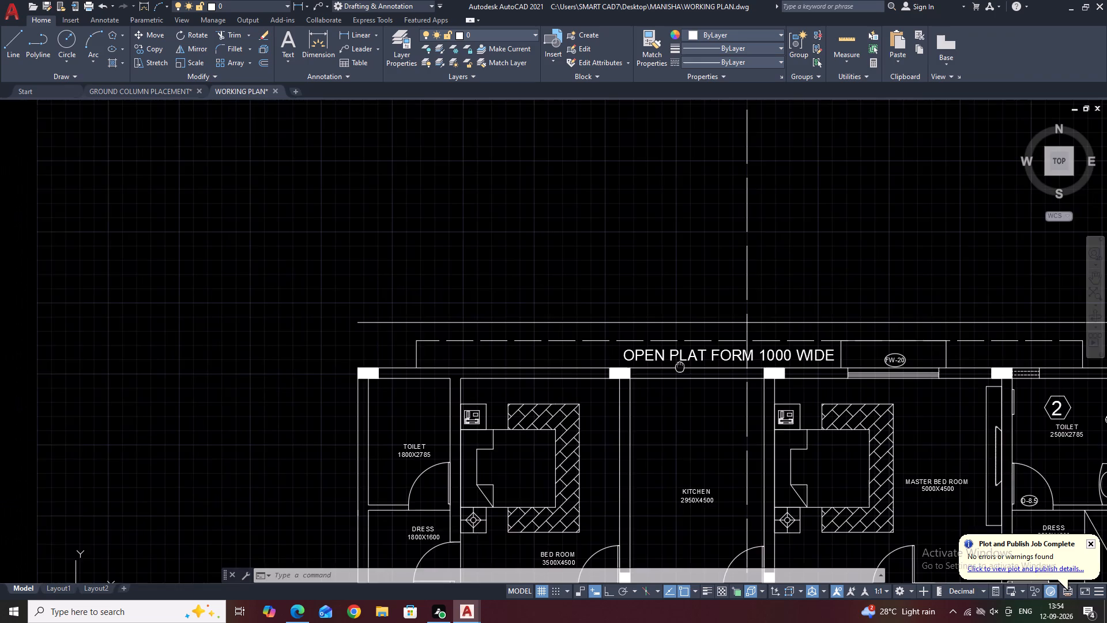
{"action": "middle_click_drag", "start_coordinate": [688, 367], "coordinate": [760, 341]}
{"action": "scroll", "coordinate": [775, 326], "scroll_direction": "down", "scroll_amount": 1}
{"action": "middle_click_drag", "start_coordinate": [802, 340], "coordinate": [846, 359]}
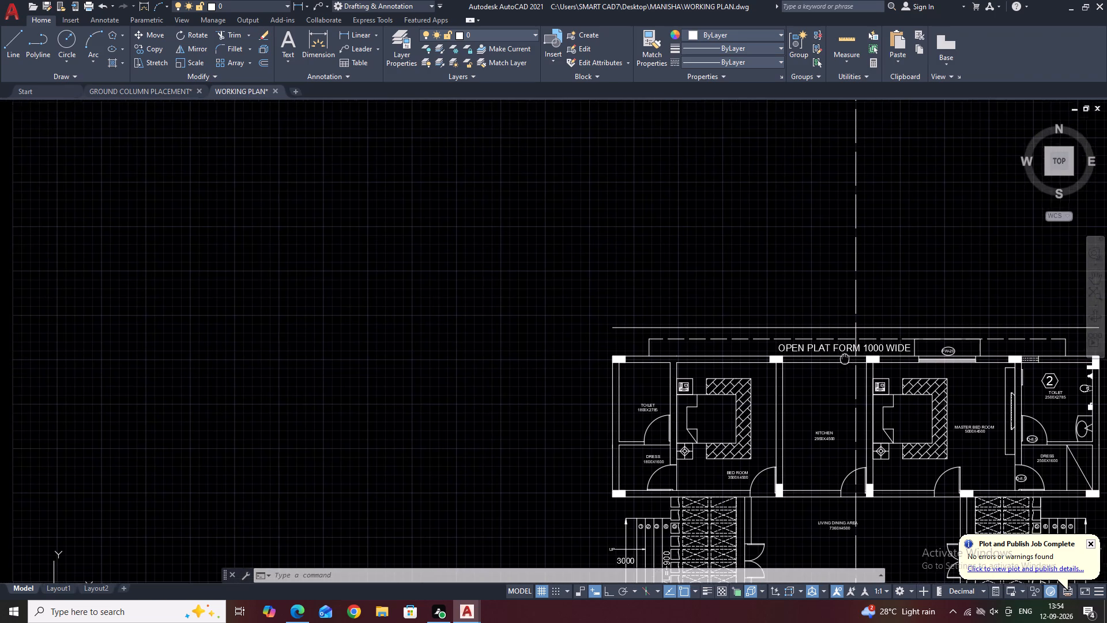
{"action": "middle_click_drag", "start_coordinate": [846, 359], "coordinate": [847, 354]}
{"action": "middle_click_drag", "start_coordinate": [833, 355], "coordinate": [765, 345]}
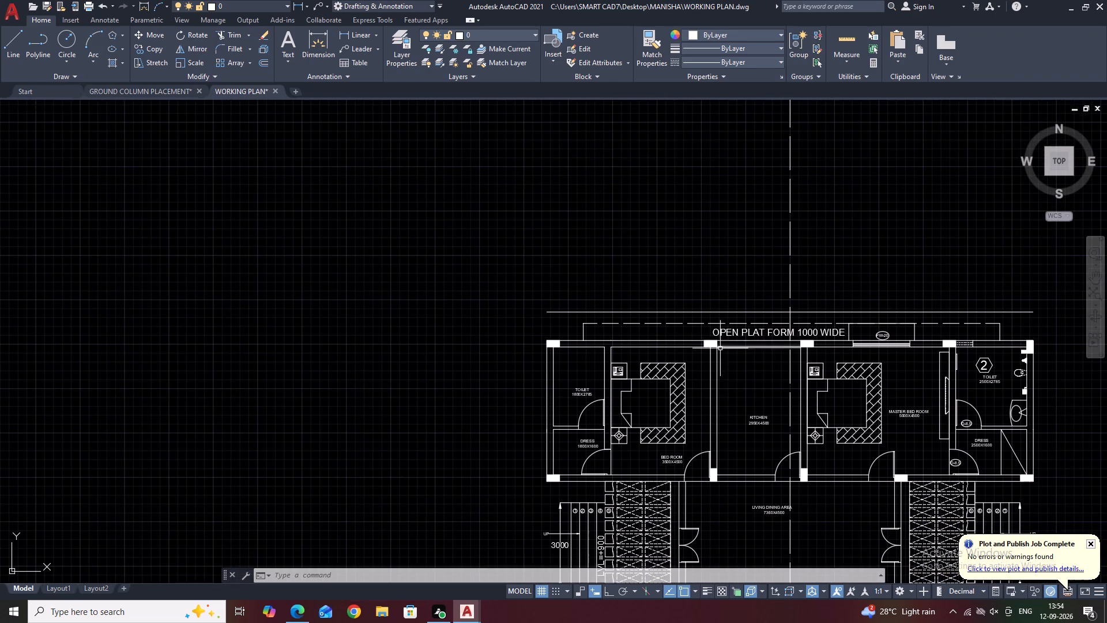
Copy the outline of the column between bedroom and kitchen to mid-span of the kitchen's outer wall, with ortho on.
{"action": "scroll", "coordinate": [720, 348], "scroll_direction": "up", "scroll_amount": 4}
{"action": "left_click", "coordinate": [700, 318]}
{"action": "left_click", "coordinate": [699, 320]}
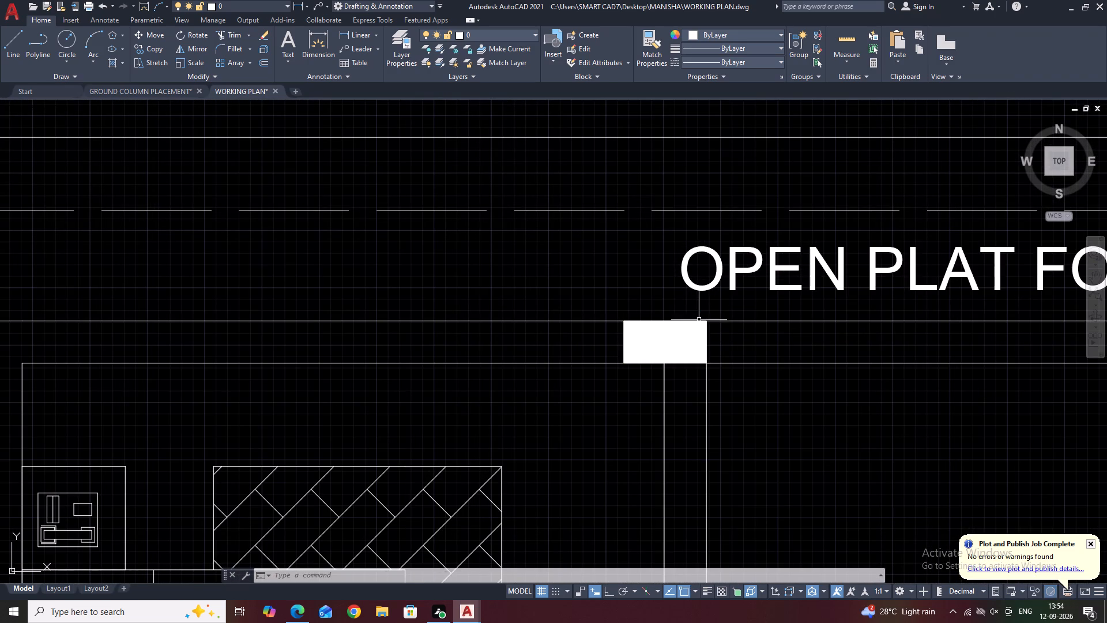
{"action": "left_click", "coordinate": [698, 321]}
{"action": "middle_click_drag", "start_coordinate": [720, 313], "coordinate": [607, 295]}
{"action": "type", "text": "CO"}
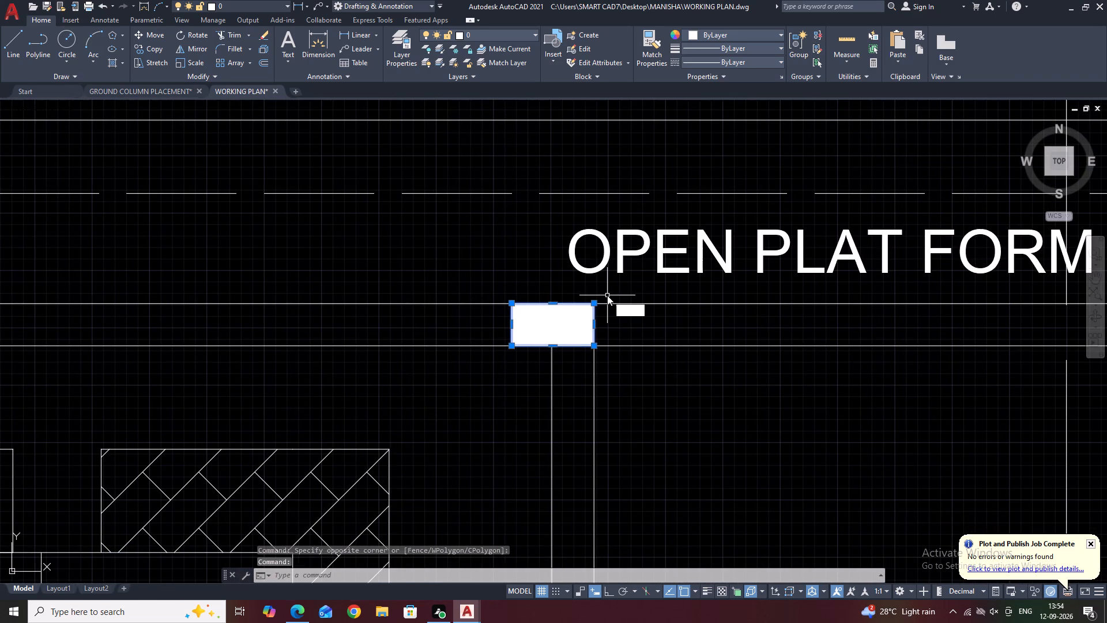
{"action": "key", "text": "space"}
{"action": "left_click", "coordinate": [592, 305]}
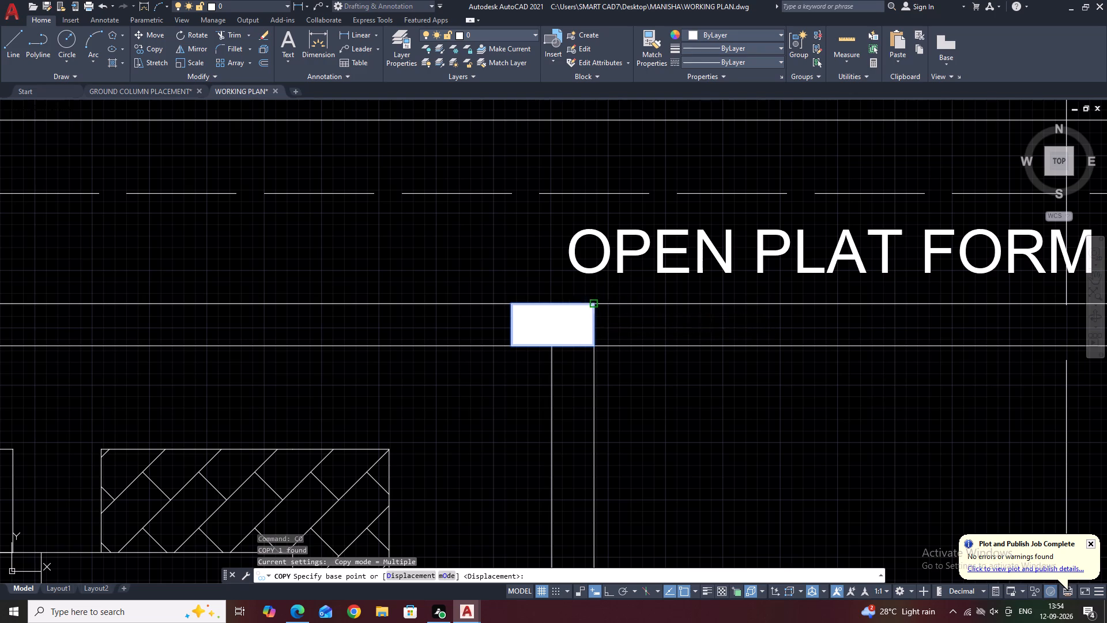
{"action": "key", "text": "F8"}
{"action": "left_click", "coordinate": [854, 304]}
{"action": "key", "text": "Escape"}
{"action": "scroll", "coordinate": [703, 292], "scroll_direction": "down", "scroll_amount": 2}
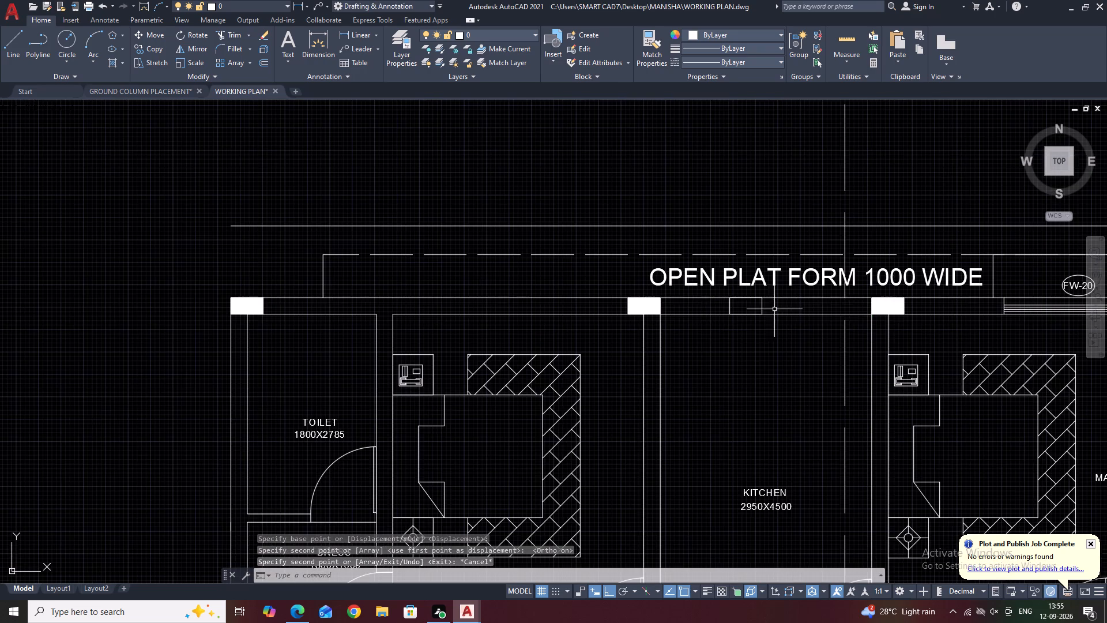
Delete the long vertical dashed line running through the kitchen.
{"action": "middle_click_drag", "start_coordinate": [864, 297], "coordinate": [779, 275]}
{"action": "left_click", "coordinate": [759, 310]}
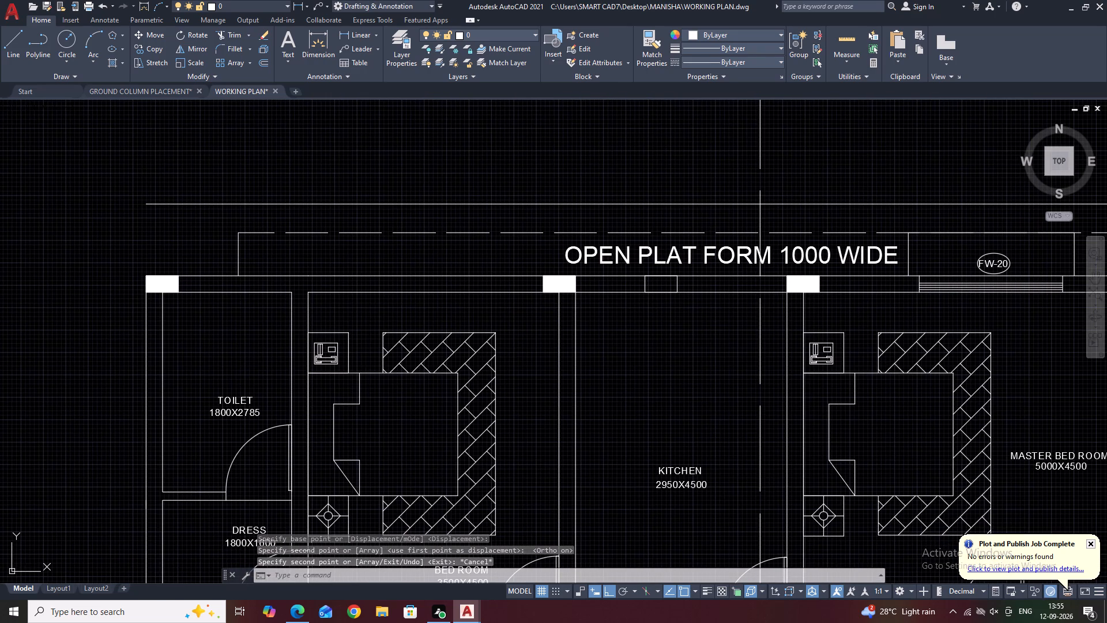
{"action": "key", "text": "Delete"}
Mirror the kitchen door across the room's horizontal midline onto the outer wall, keeping the original door.
{"action": "scroll", "coordinate": [720, 296], "scroll_direction": "down", "scroll_amount": 3}
{"action": "middle_click_drag", "start_coordinate": [758, 342], "coordinate": [736, 314]}
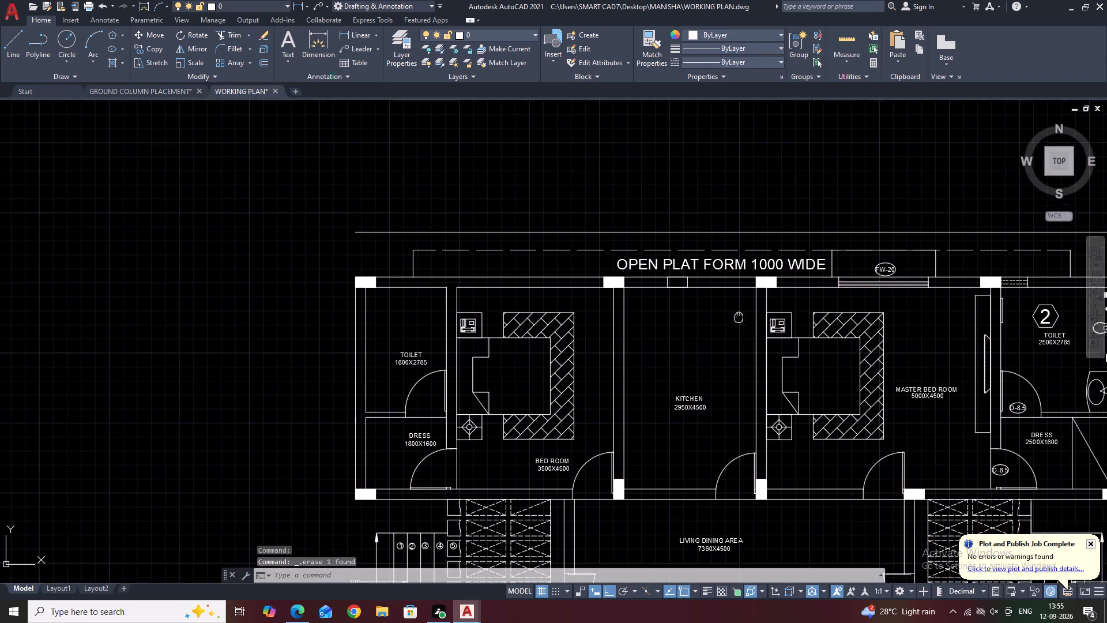
{"action": "middle_click_drag", "start_coordinate": [736, 314], "coordinate": [733, 192]}
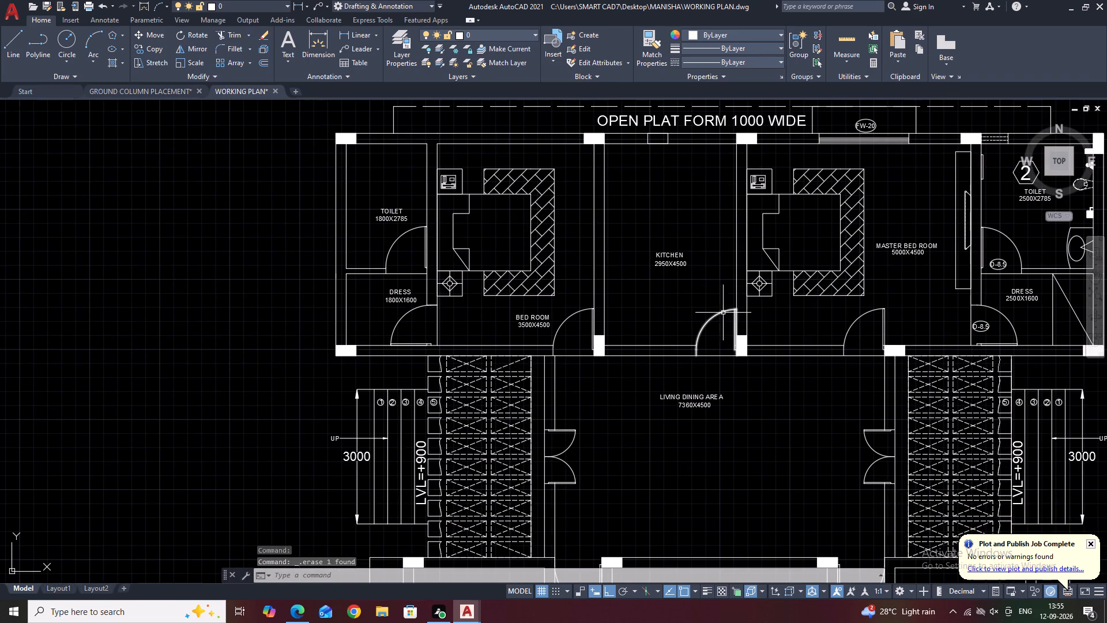
{"action": "left_click", "coordinate": [722, 311]}
{"action": "middle_click_drag", "start_coordinate": [725, 277], "coordinate": [676, 343]}
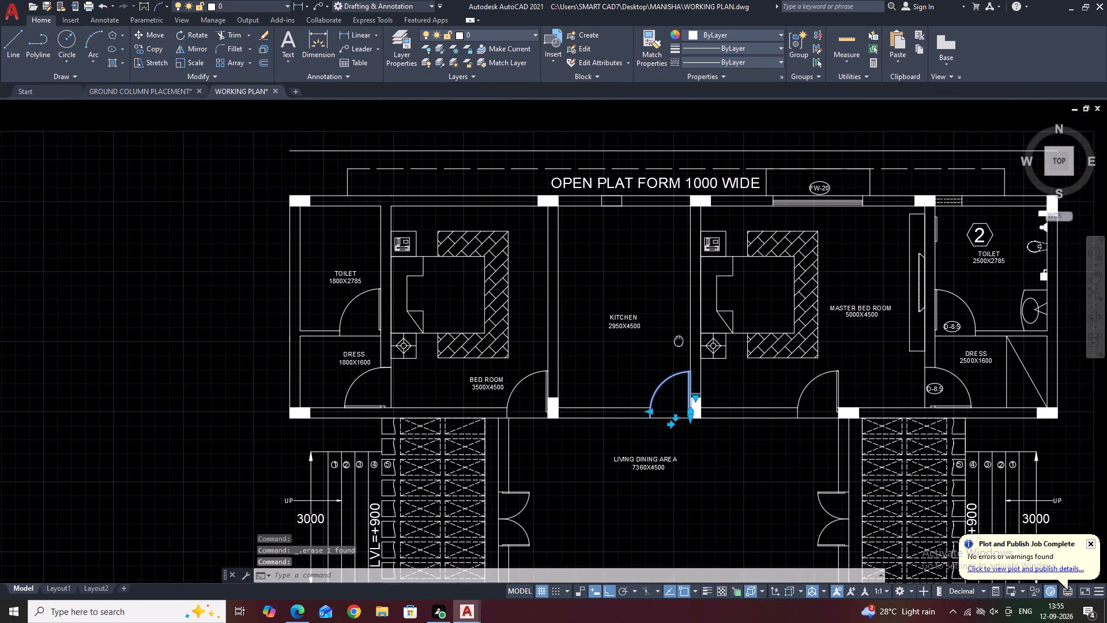
{"action": "middle_click_drag", "start_coordinate": [676, 343], "coordinate": [672, 347]}
{"action": "key", "text": "m"}
{"action": "type", "text": "I"}
{"action": "key", "text": "space"}
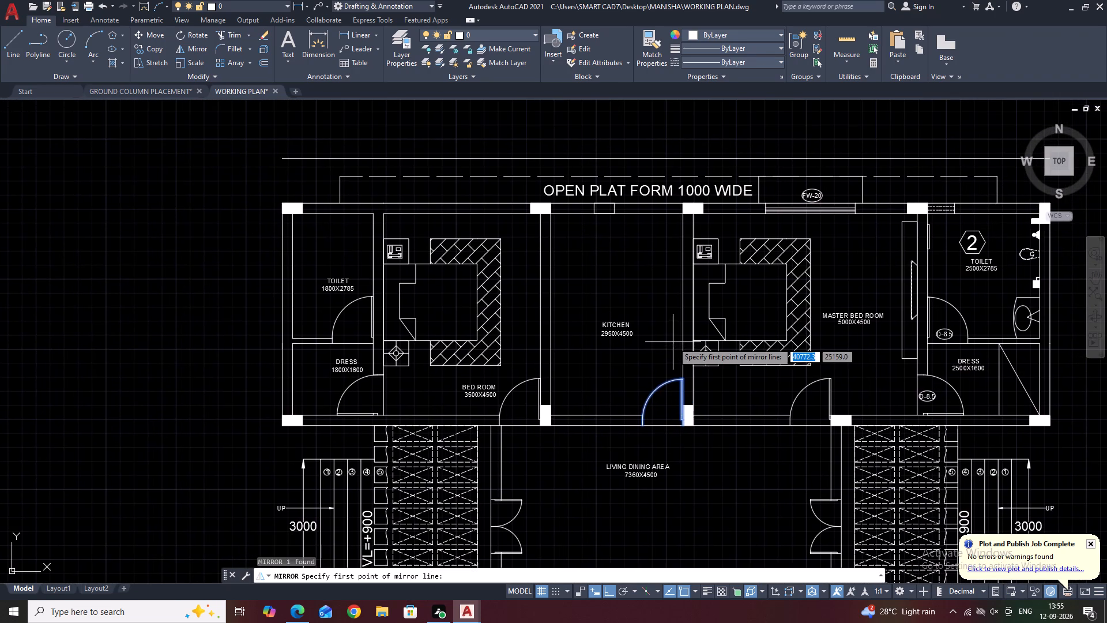
{"action": "left_click", "coordinate": [680, 313]}
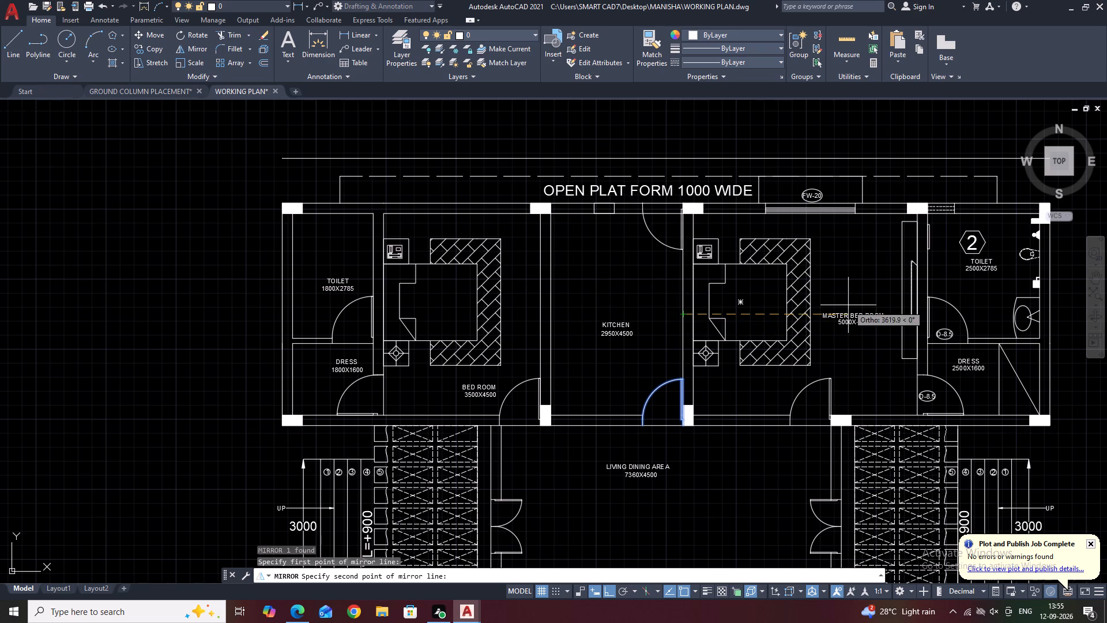
{"action": "left_click", "coordinate": [867, 303]}
{"action": "left_click", "coordinate": [889, 351]}
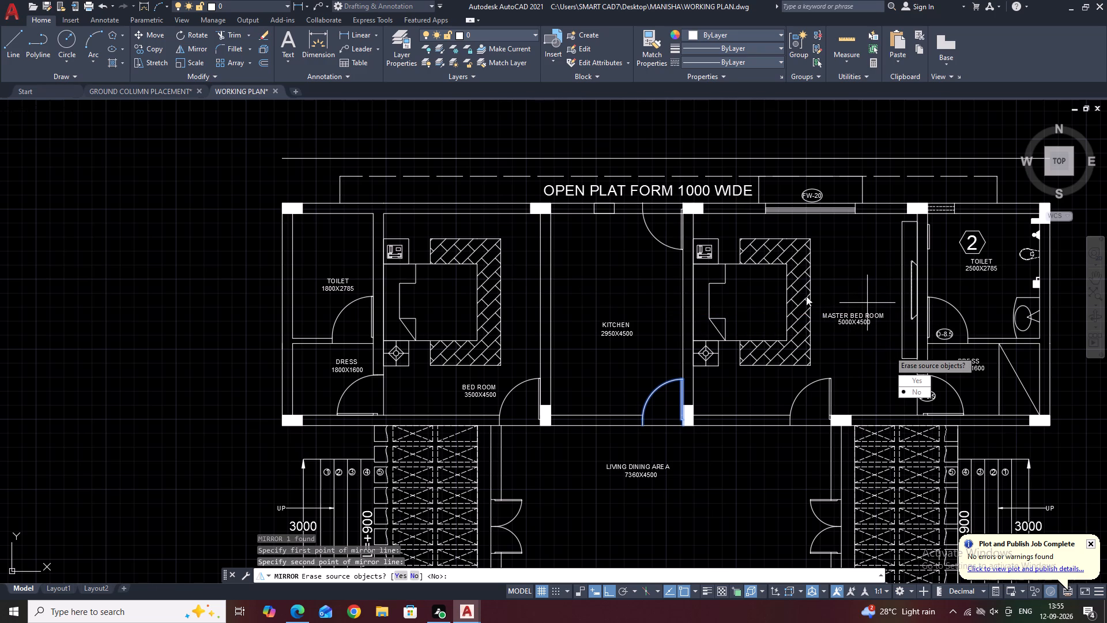
{"action": "left_click_drag", "start_coordinate": [908, 391], "coordinate": [890, 351]}
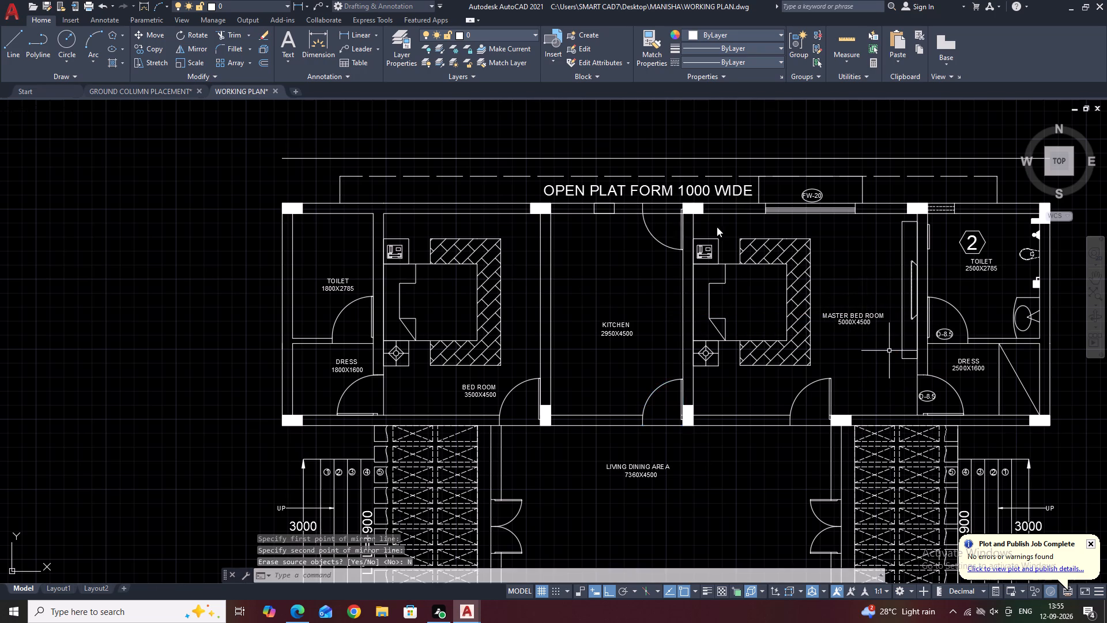
Trim the wall line across the opening of the new door in the kitchen's outer wall.
{"action": "scroll", "coordinate": [671, 222], "scroll_direction": "up", "scroll_amount": 2}
{"action": "middle_click_drag", "start_coordinate": [672, 182], "coordinate": [678, 196]}
{"action": "key", "text": "t"}
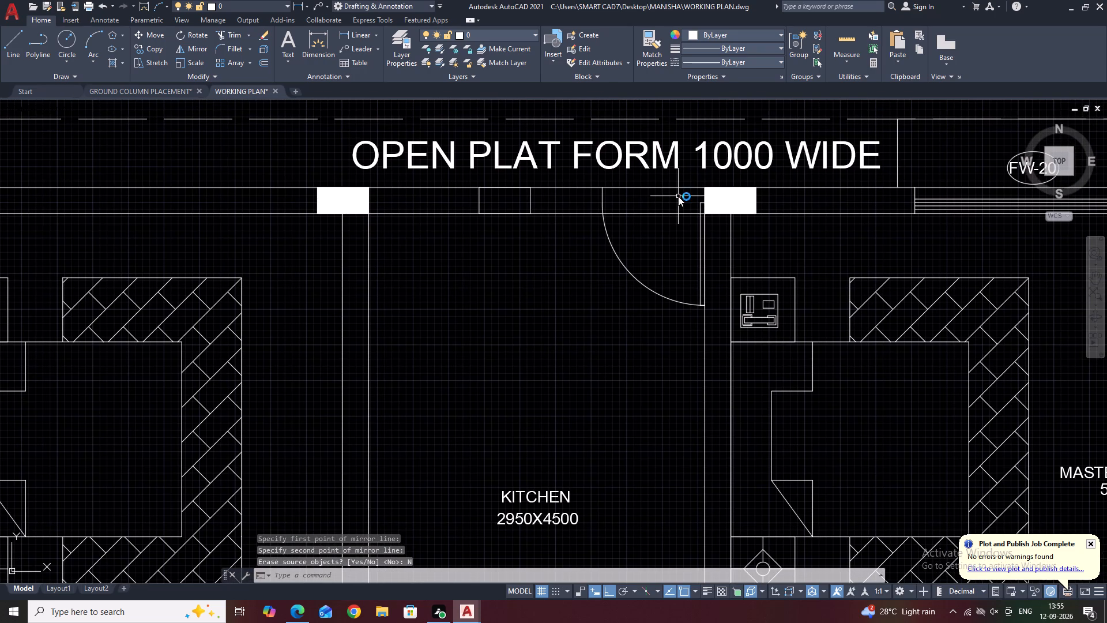
{"action": "type", "text": "R"}
{"action": "key", "text": "space"}
{"action": "left_click", "coordinate": [668, 212]}
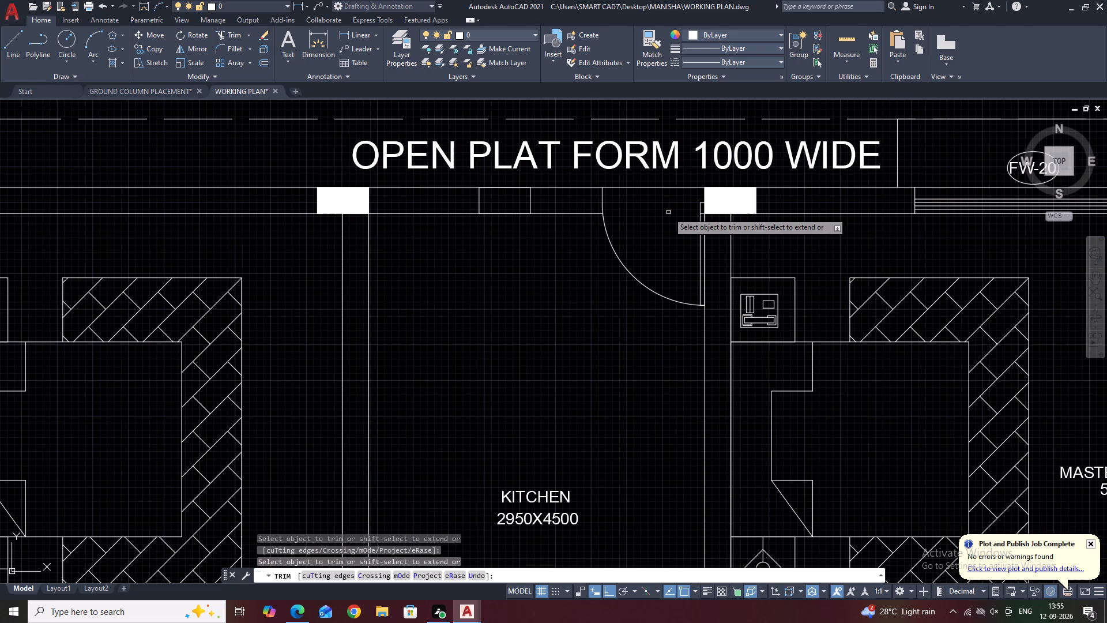
{"action": "scroll", "coordinate": [668, 212], "scroll_direction": "down", "scroll_amount": 4}
{"action": "key", "text": "Escape"}
Copy the D-8.5 door tag with its ellipse from the master bedroom's dress door to the master bedroom entrance door, with ortho off.
{"action": "scroll", "coordinate": [776, 277], "scroll_direction": "up", "scroll_amount": 3}
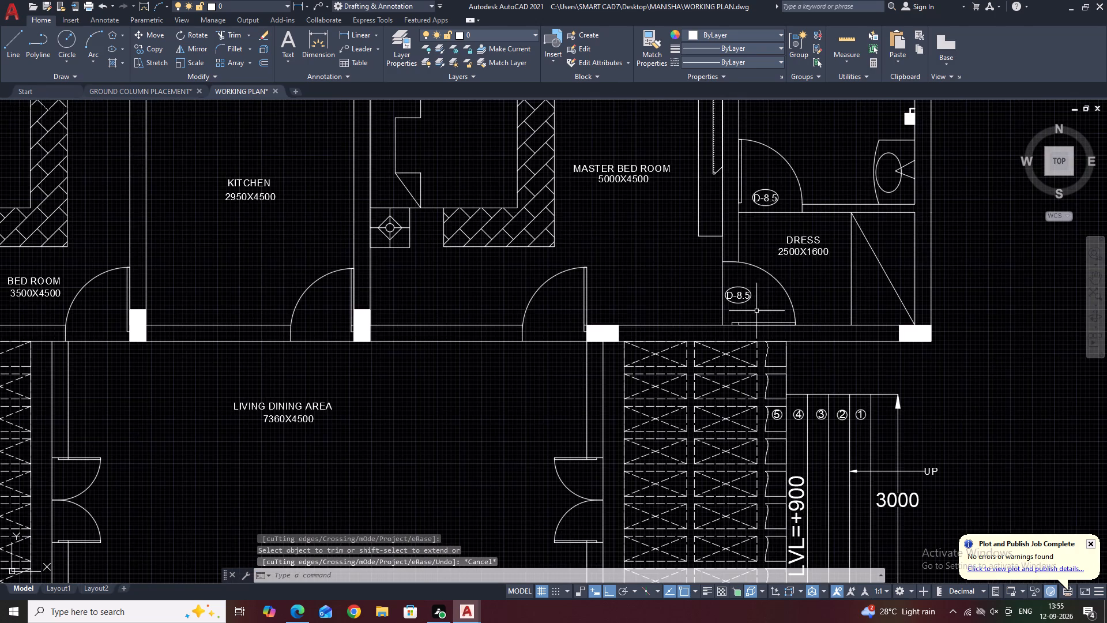
{"action": "scroll", "coordinate": [756, 311], "scroll_direction": "up", "scroll_amount": 2}
{"action": "middle_click_drag", "start_coordinate": [757, 311], "coordinate": [797, 317]}
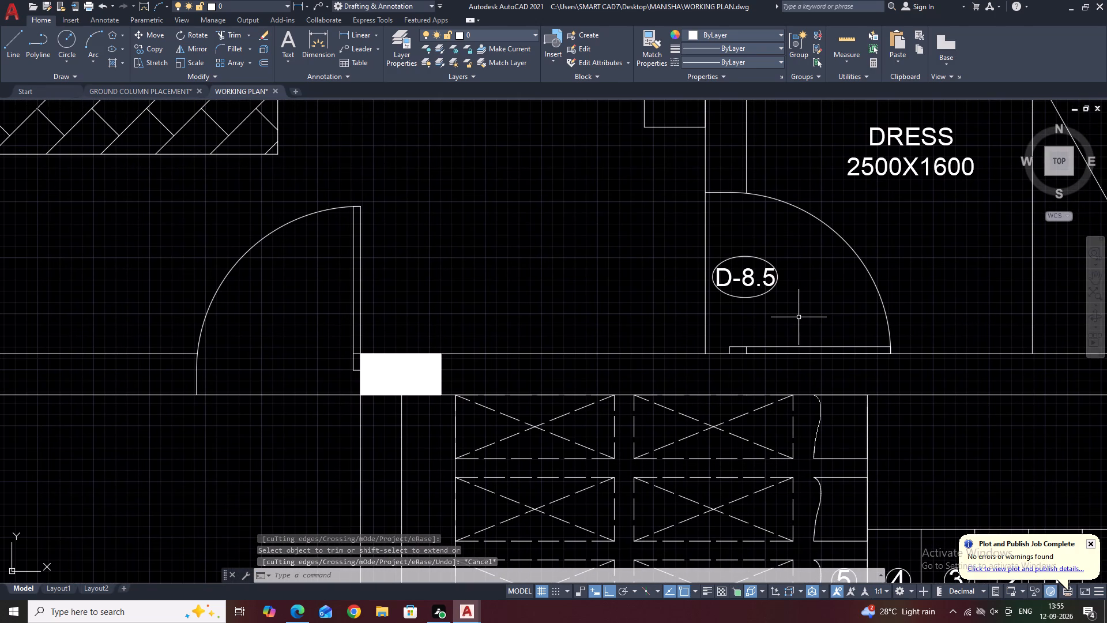
{"action": "left_click_drag", "start_coordinate": [816, 316], "coordinate": [793, 299]}
{"action": "left_click", "coordinate": [728, 262]}
{"action": "middle_click_drag", "start_coordinate": [754, 282], "coordinate": [782, 352]}
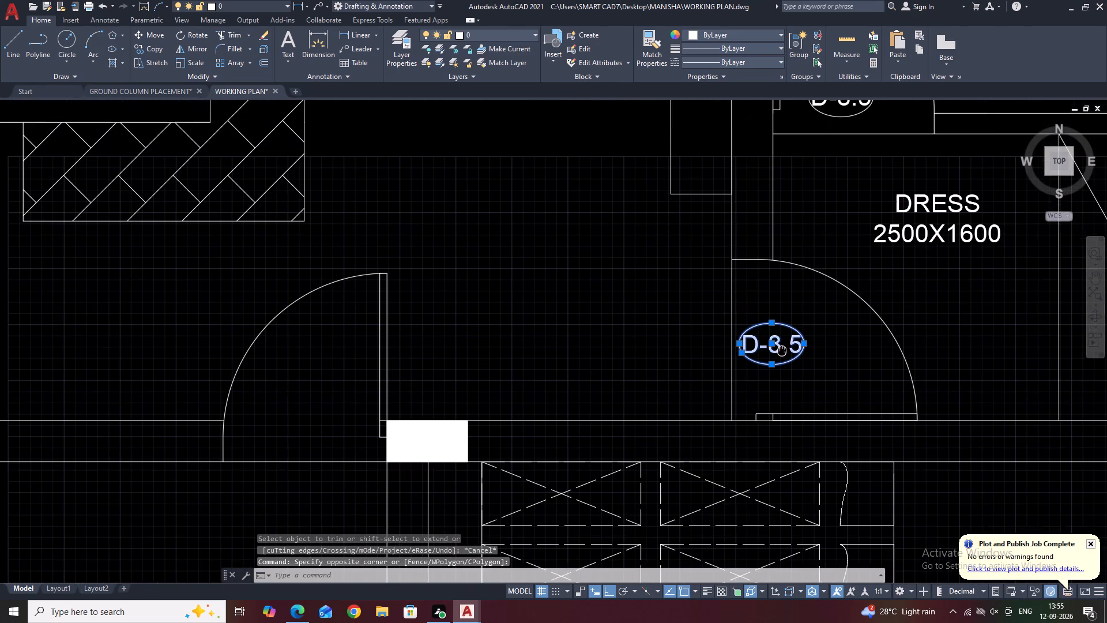
{"action": "key", "text": "c"}
{"action": "type", "text": "O"}
{"action": "key", "text": "space"}
{"action": "left_click", "coordinate": [786, 341]}
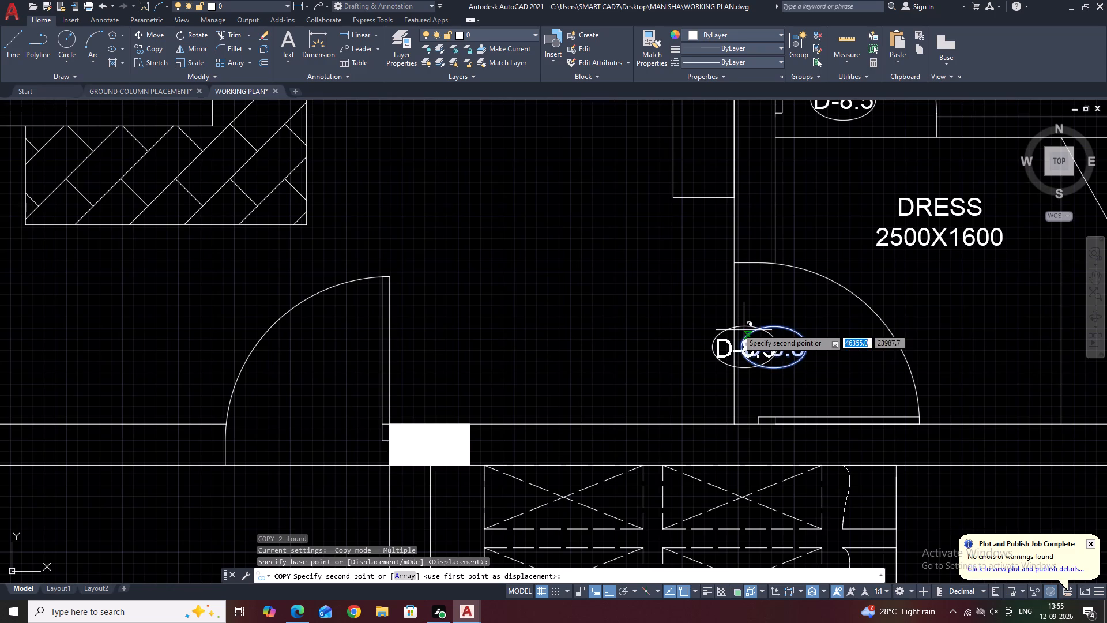
{"action": "scroll", "coordinate": [496, 272], "scroll_direction": "down", "scroll_amount": 3}
{"action": "key", "text": "F8"}
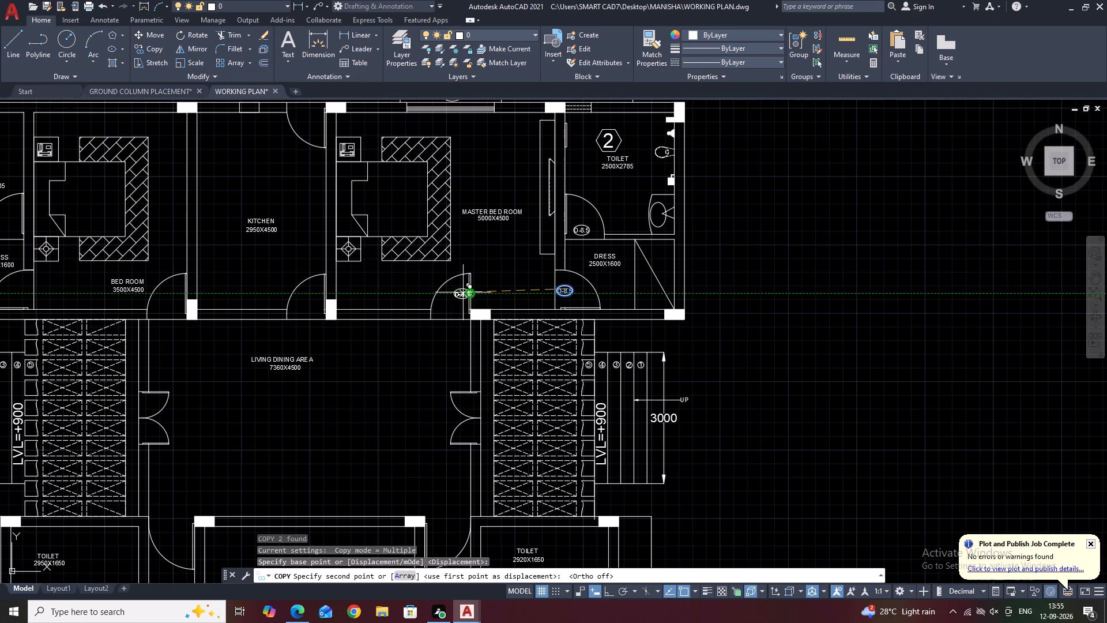
{"action": "scroll", "coordinate": [446, 309], "scroll_direction": "up", "scroll_amount": 1}
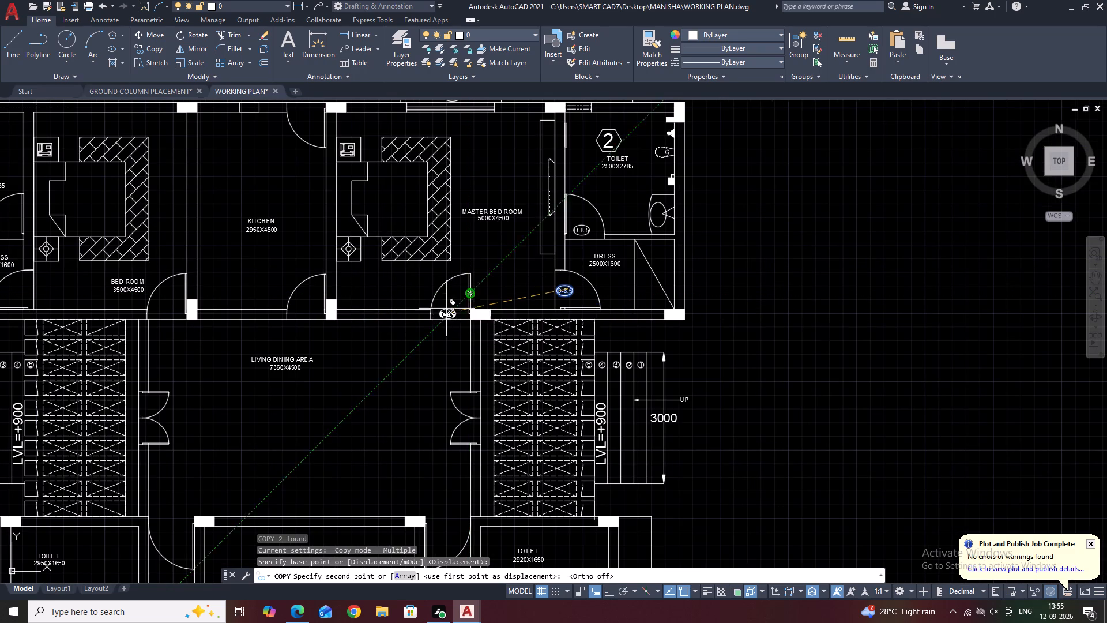
{"action": "scroll", "coordinate": [446, 309], "scroll_direction": "up", "scroll_amount": 1}
{"action": "middle_click_drag", "start_coordinate": [468, 287], "coordinate": [544, 291]}
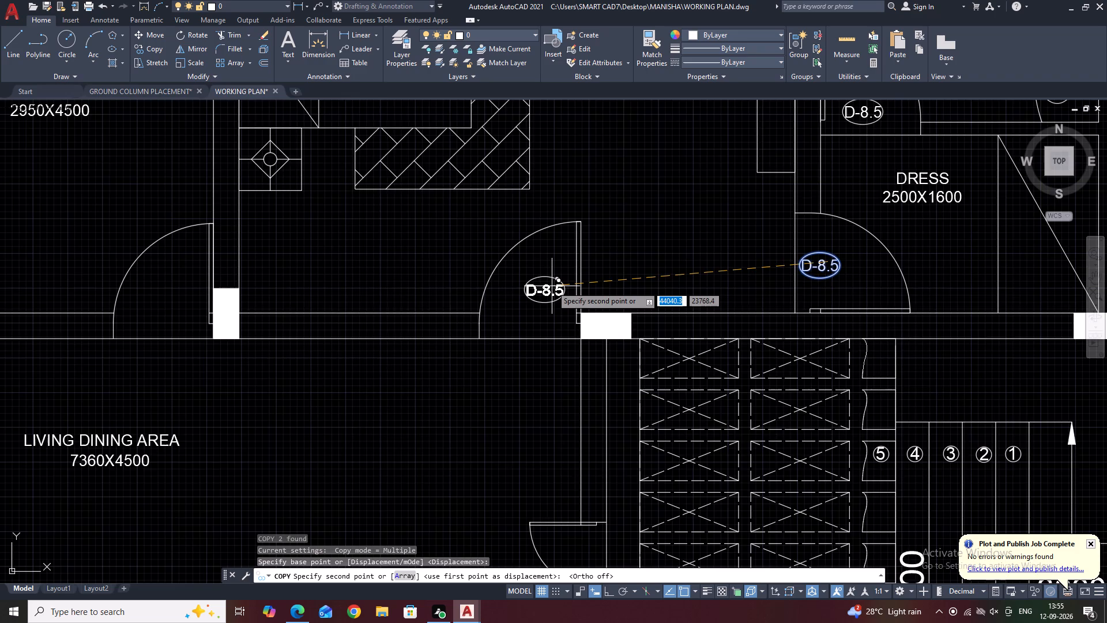
{"action": "scroll", "coordinate": [552, 286], "scroll_direction": "down", "scroll_amount": 2}
{"action": "middle_click_drag", "start_coordinate": [553, 288], "coordinate": [615, 324]}
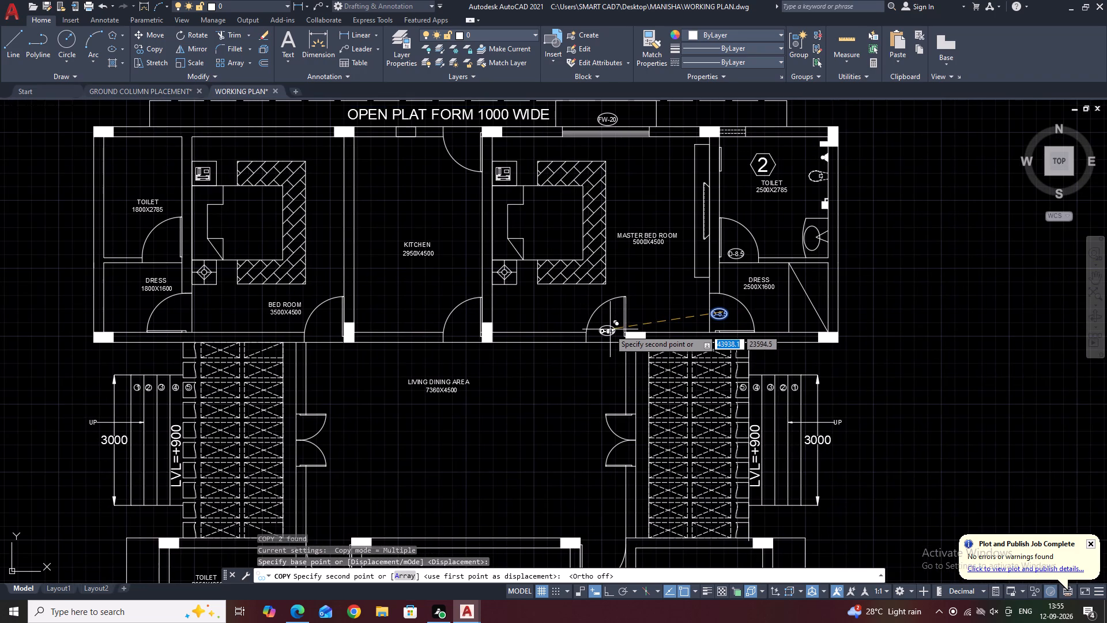
{"action": "scroll", "coordinate": [609, 329], "scroll_direction": "down", "scroll_amount": 2}
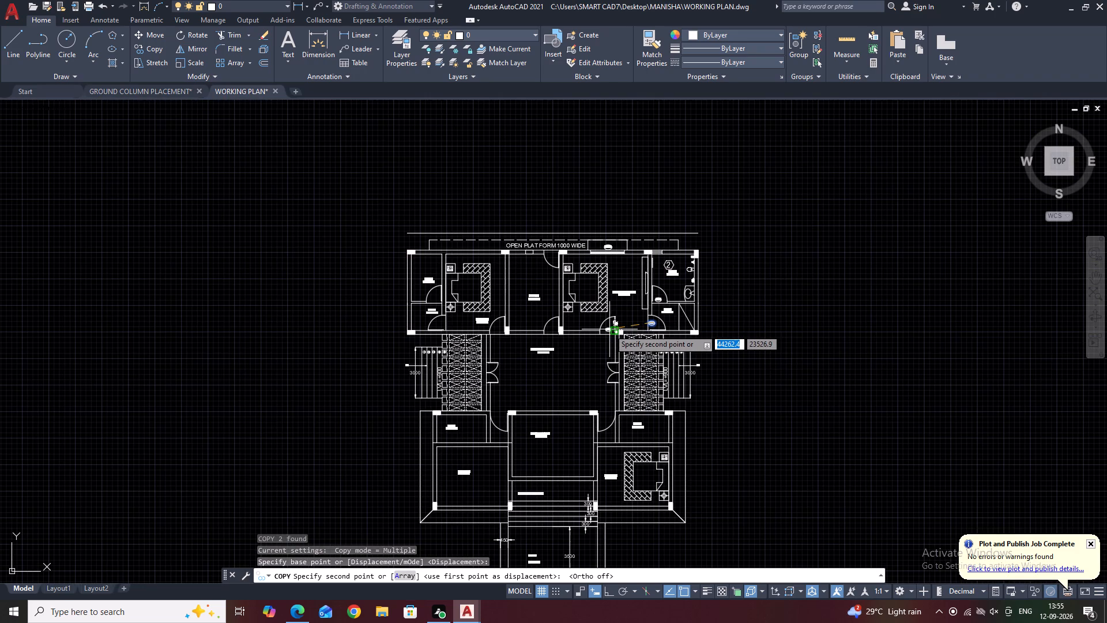
{"action": "scroll", "coordinate": [609, 329], "scroll_direction": "up", "scroll_amount": 3}
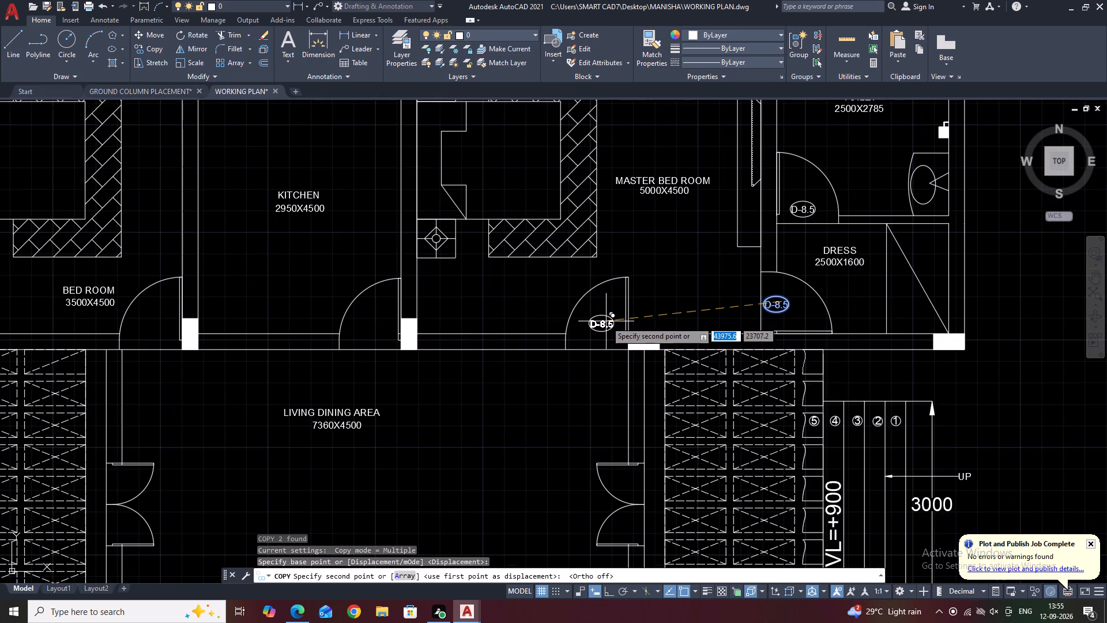
{"action": "scroll", "coordinate": [603, 329], "scroll_direction": "up", "scroll_amount": 2}
{"action": "middle_click_drag", "start_coordinate": [604, 327], "coordinate": [649, 340]}
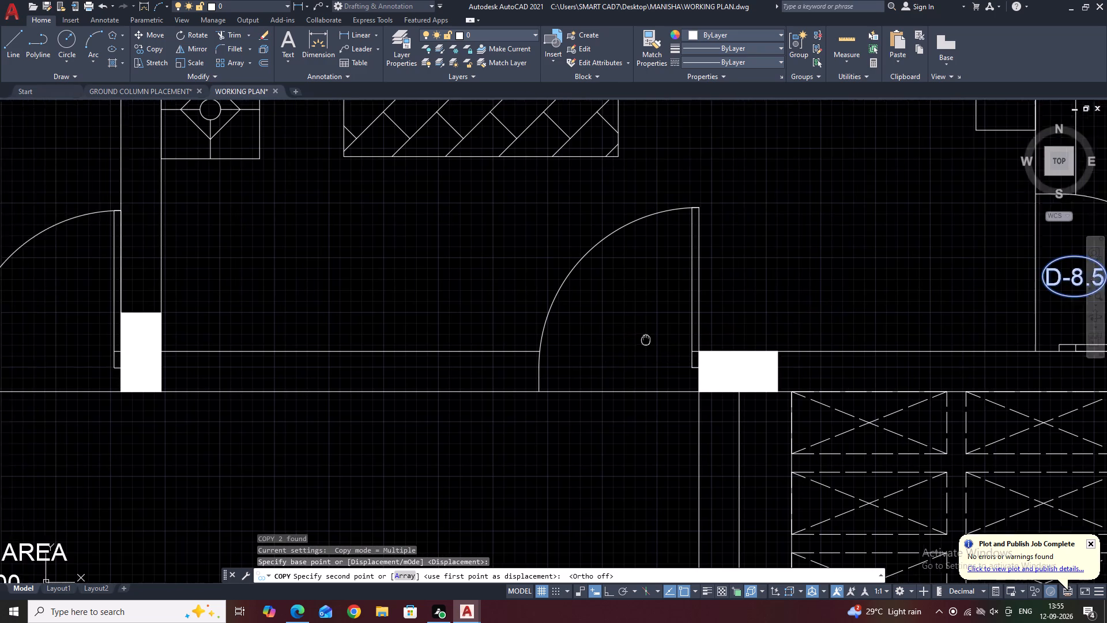
{"action": "middle_click_drag", "start_coordinate": [649, 340], "coordinate": [686, 335]}
{"action": "scroll", "coordinate": [691, 331], "scroll_direction": "down", "scroll_amount": 2}
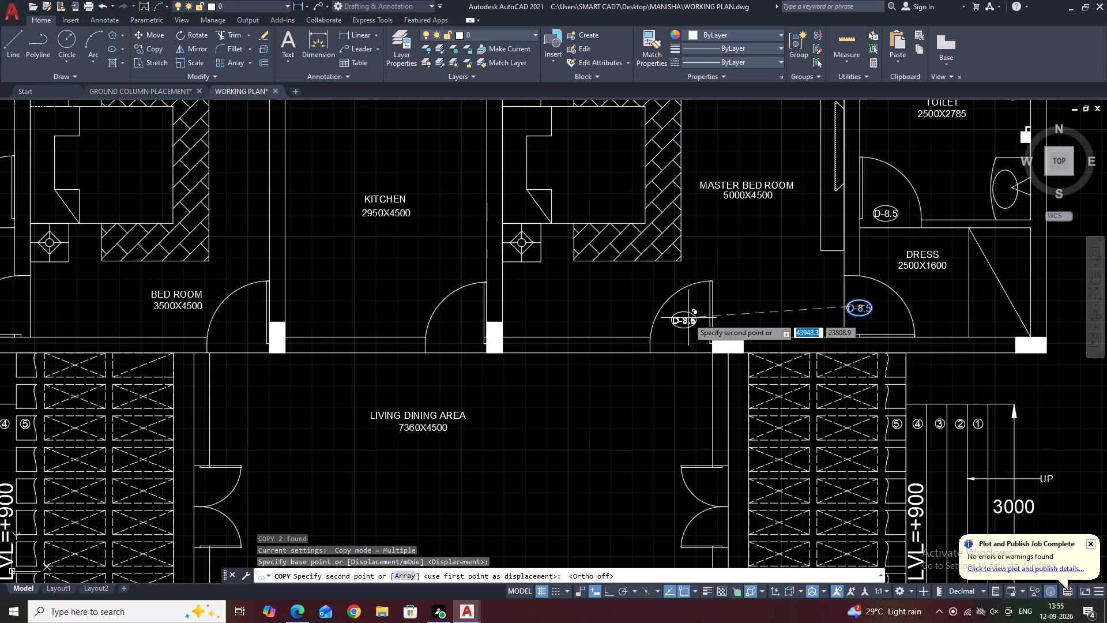
{"action": "left_click", "coordinate": [687, 332]}
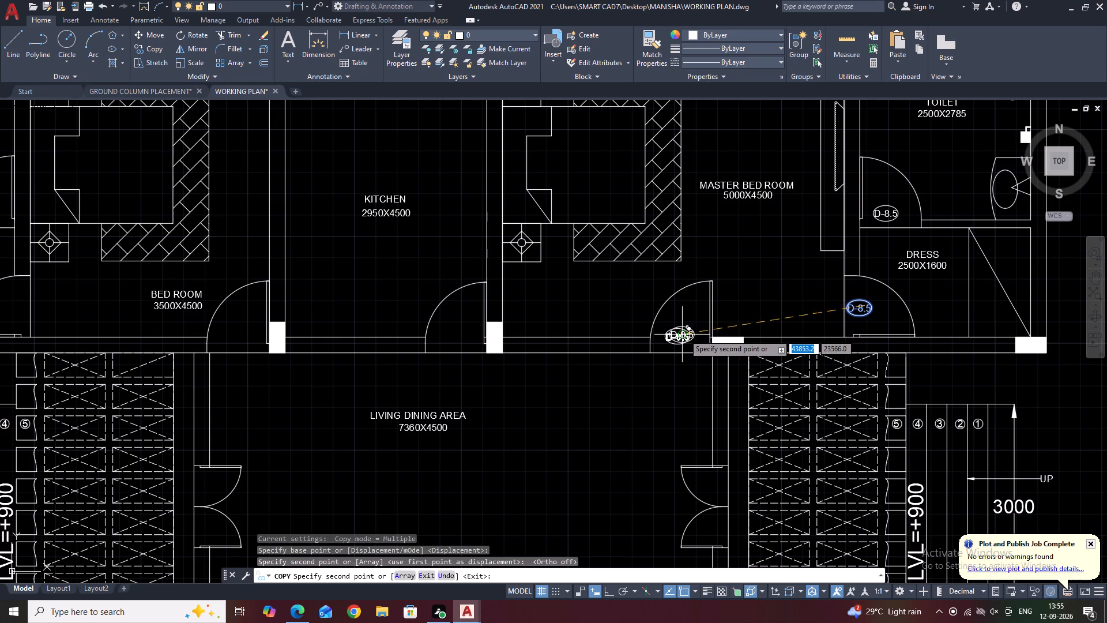
Place further copies of the D-8.5 tag at the kitchen's living-side door and its outer-wall door, and end the copy.
{"action": "scroll", "coordinate": [694, 325], "scroll_direction": "down", "scroll_amount": 3}
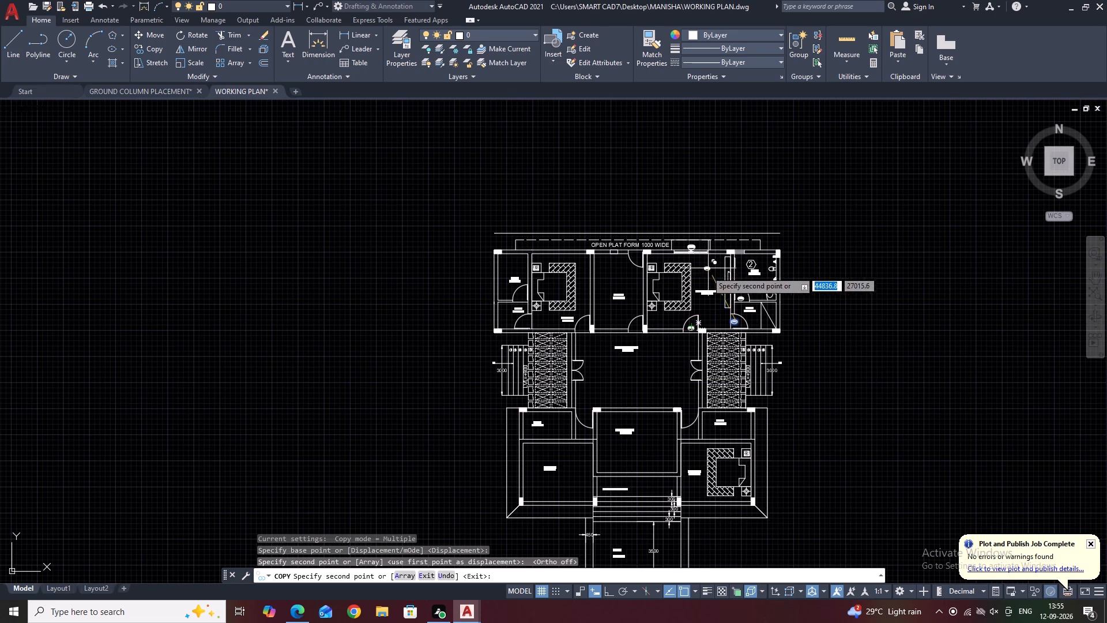
{"action": "scroll", "coordinate": [632, 332], "scroll_direction": "up", "scroll_amount": 2}
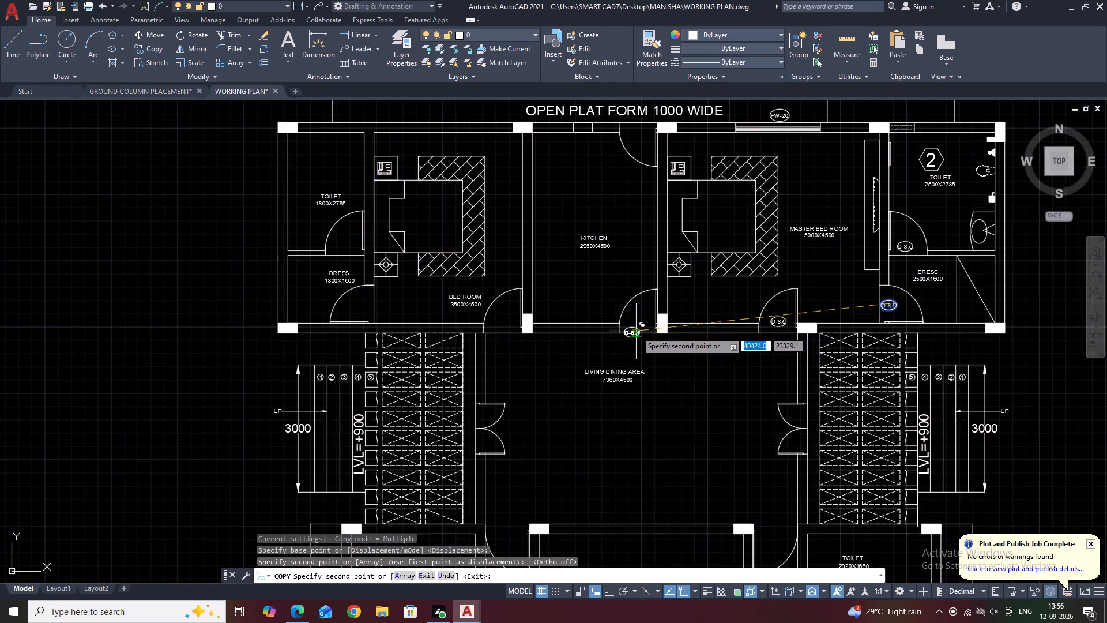
{"action": "scroll", "coordinate": [638, 328], "scroll_direction": "up", "scroll_amount": 2}
{"action": "left_click", "coordinate": [641, 307]}
{"action": "middle_click_drag", "start_coordinate": [659, 169], "coordinate": [650, 218]}
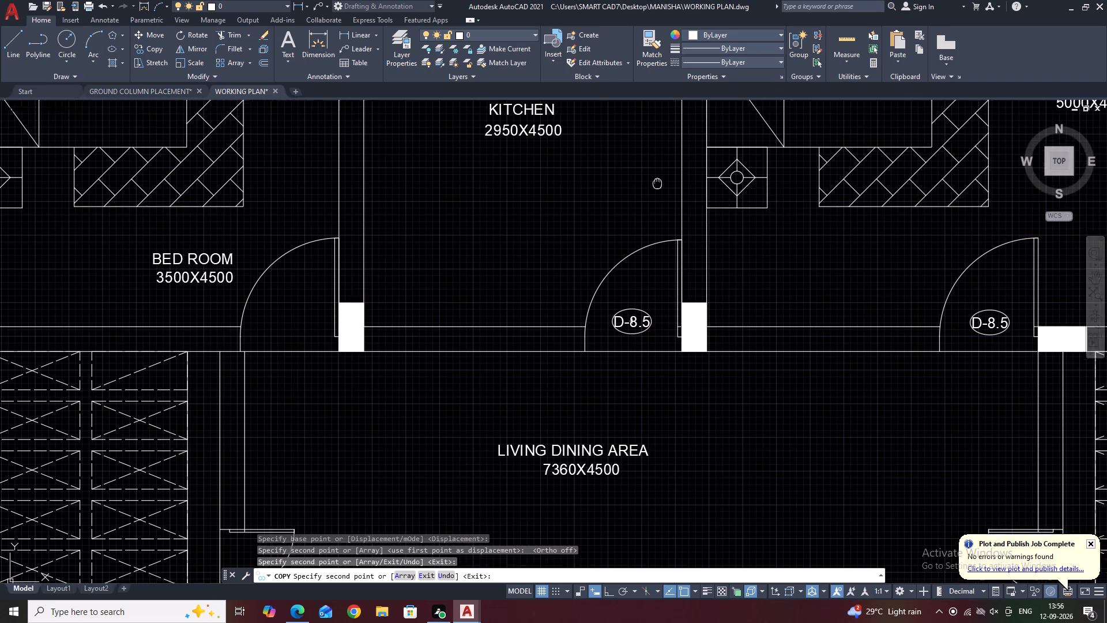
{"action": "middle_click_drag", "start_coordinate": [650, 218], "coordinate": [643, 362]}
{"action": "scroll", "coordinate": [643, 362], "scroll_direction": "down", "scroll_amount": 2}
{"action": "scroll", "coordinate": [637, 239], "scroll_direction": "up", "scroll_amount": 3}
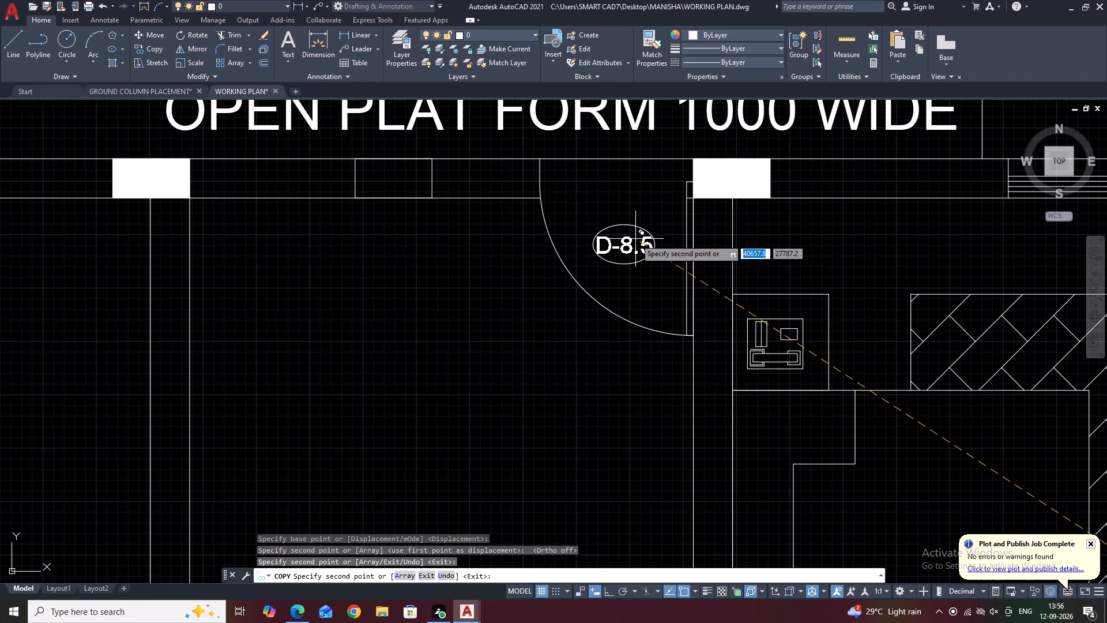
{"action": "left_click", "coordinate": [635, 239]}
{"action": "right_click", "coordinate": [635, 239]}
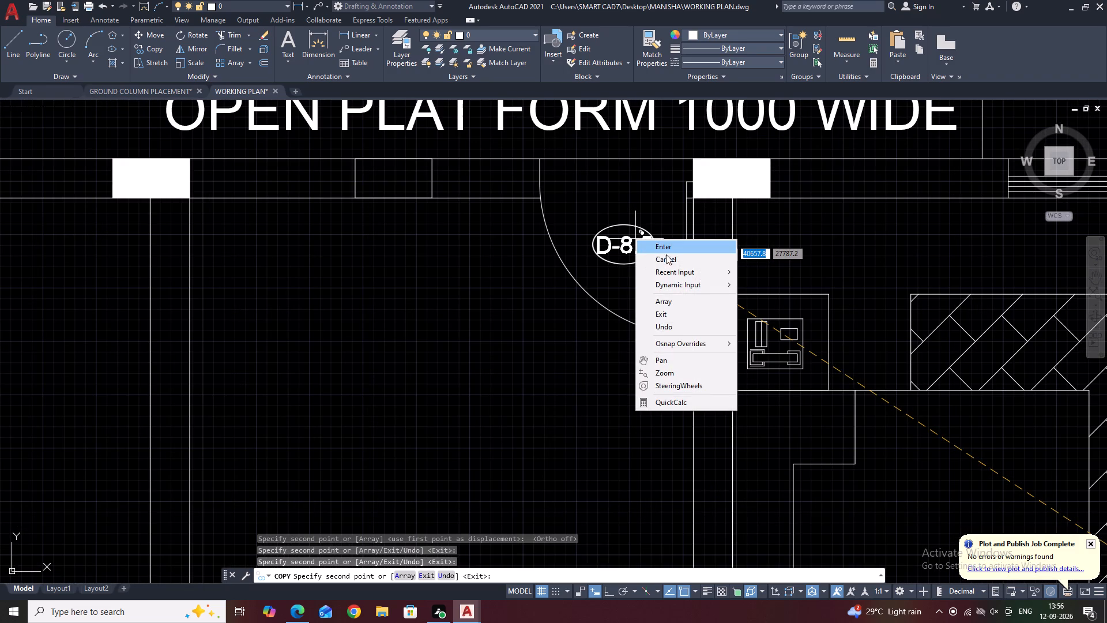
{"action": "left_click", "coordinate": [664, 262]}
Change the text of the tag at the kitchen's outer-wall door to FP-9.
{"action": "double_click", "coordinate": [631, 240]}
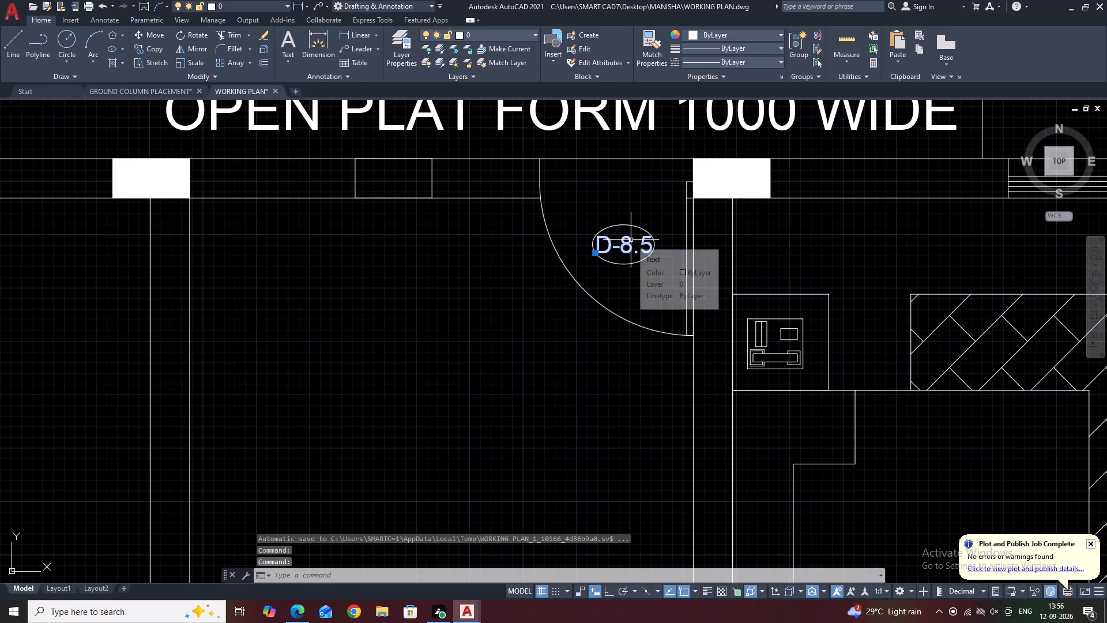
{"action": "key", "text": "f"}
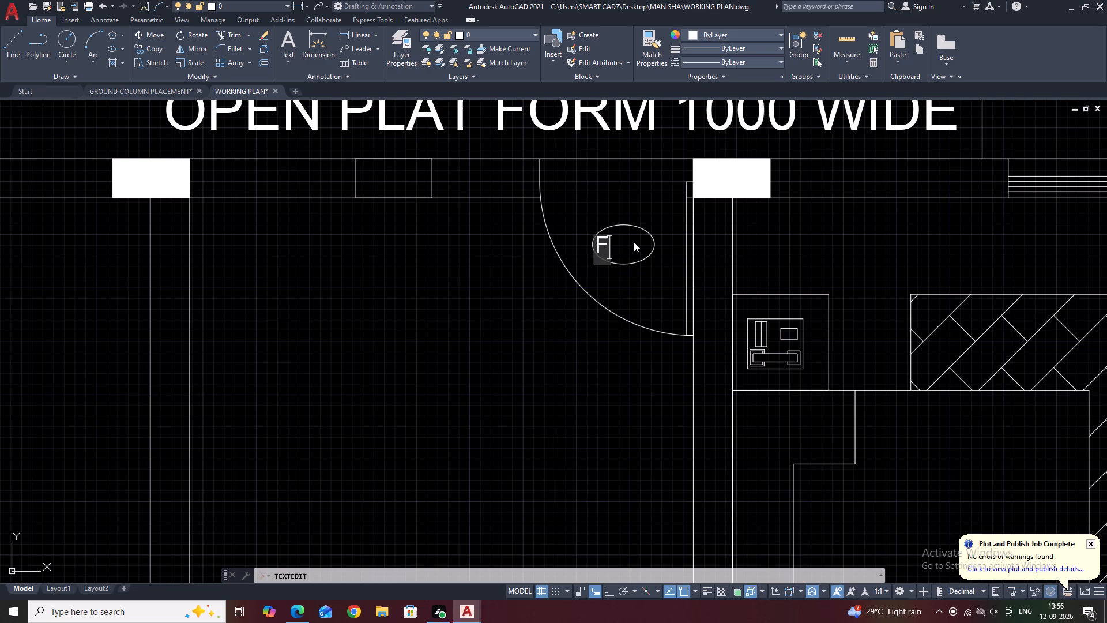
{"action": "key", "text": "p"}
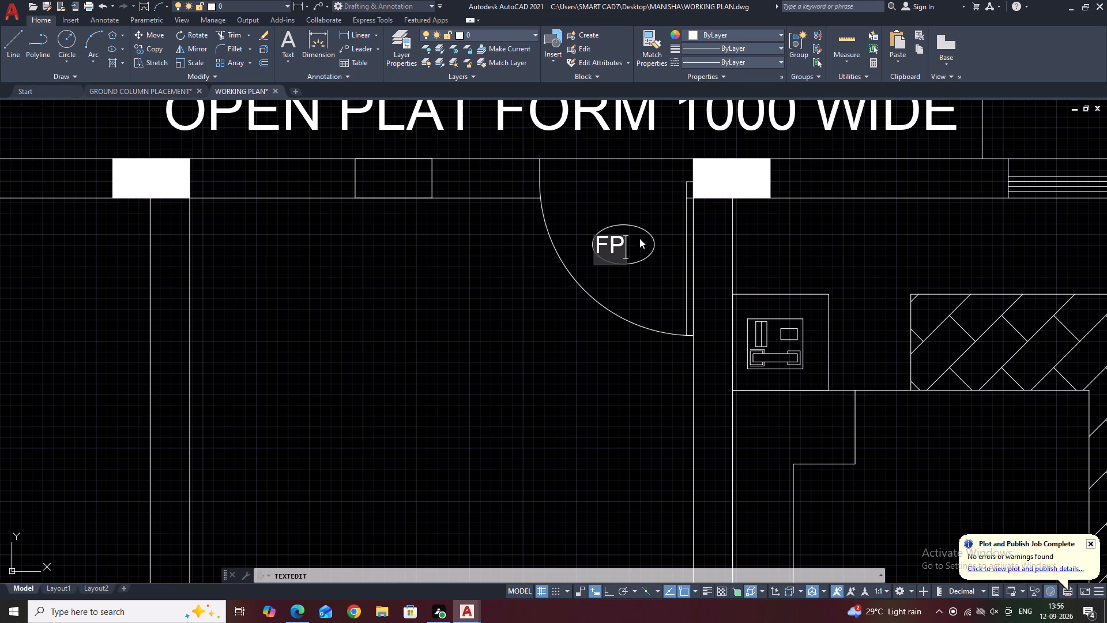
{"action": "key", "text": "minus"}
{"action": "key", "text": "9"}
Change the text of the tag at the door between kitchen and living dining area to D-9.
{"action": "middle_click_drag", "start_coordinate": [663, 279], "coordinate": [656, 202]}
{"action": "scroll", "coordinate": [656, 202], "scroll_direction": "down", "scroll_amount": 2}
{"action": "middle_click_drag", "start_coordinate": [706, 322], "coordinate": [656, 212]}
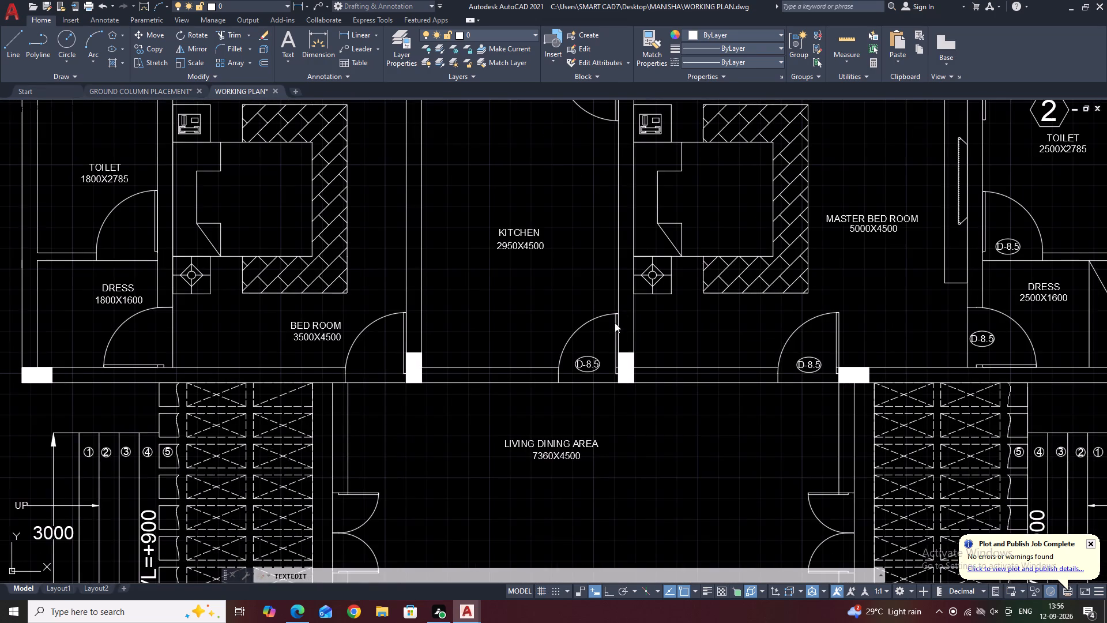
{"action": "middle_click_drag", "start_coordinate": [573, 354], "coordinate": [605, 303]}
{"action": "scroll", "coordinate": [607, 299], "scroll_direction": "up", "scroll_amount": 3}
{"action": "left_click", "coordinate": [647, 317]}
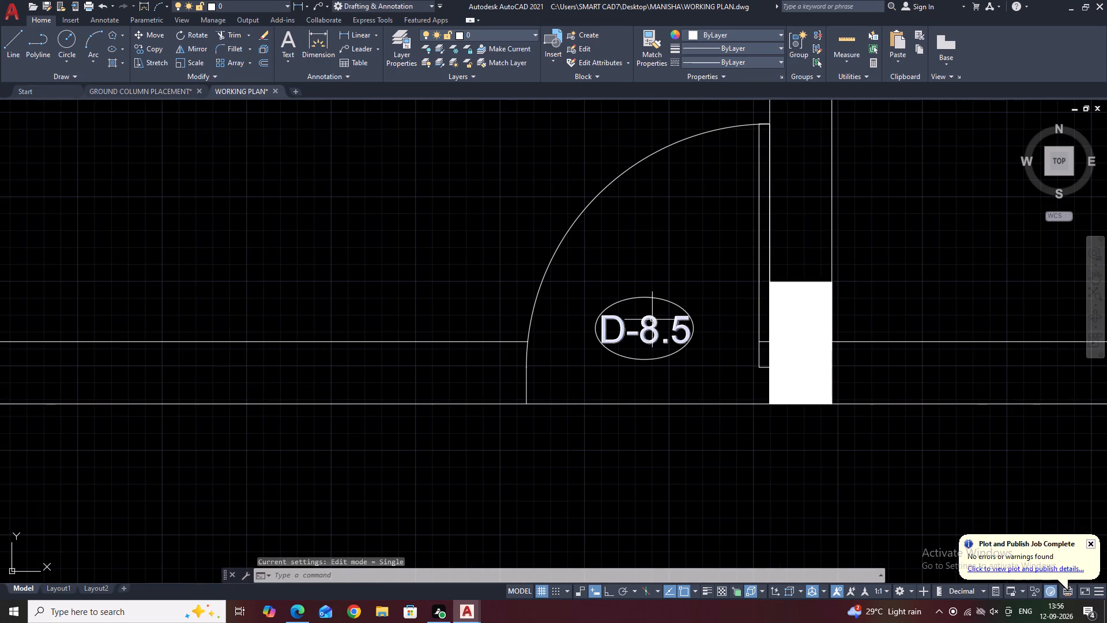
{"action": "double_click", "coordinate": [652, 316]}
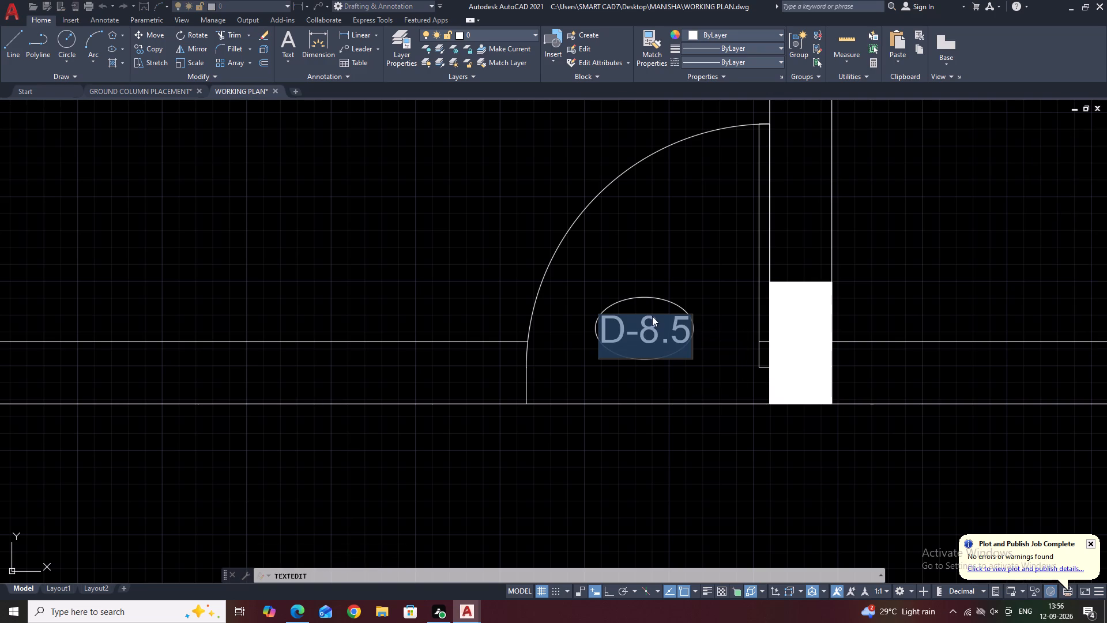
{"action": "key", "text": "d"}
{"action": "key", "text": "minus"}
{"action": "key", "text": "9"}
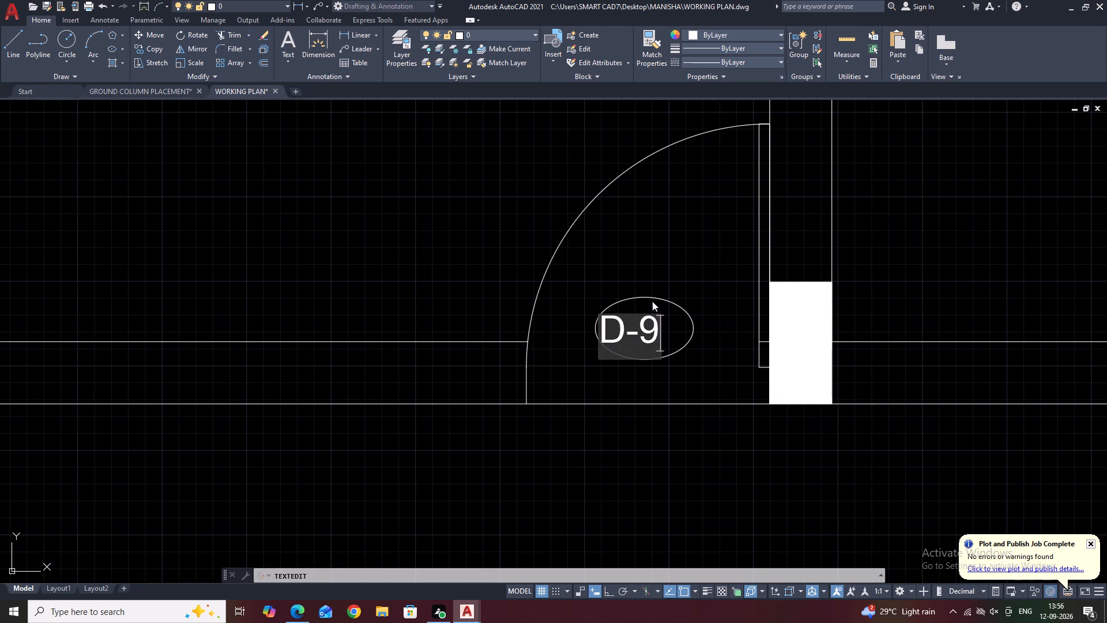
{"action": "left_click", "coordinate": [495, 222]}
Change the text of the tag at the master bedroom entrance door to D-10.5.
{"action": "scroll", "coordinate": [693, 311], "scroll_direction": "down", "scroll_amount": 4}
{"action": "middle_click_drag", "start_coordinate": [769, 254], "coordinate": [667, 291]}
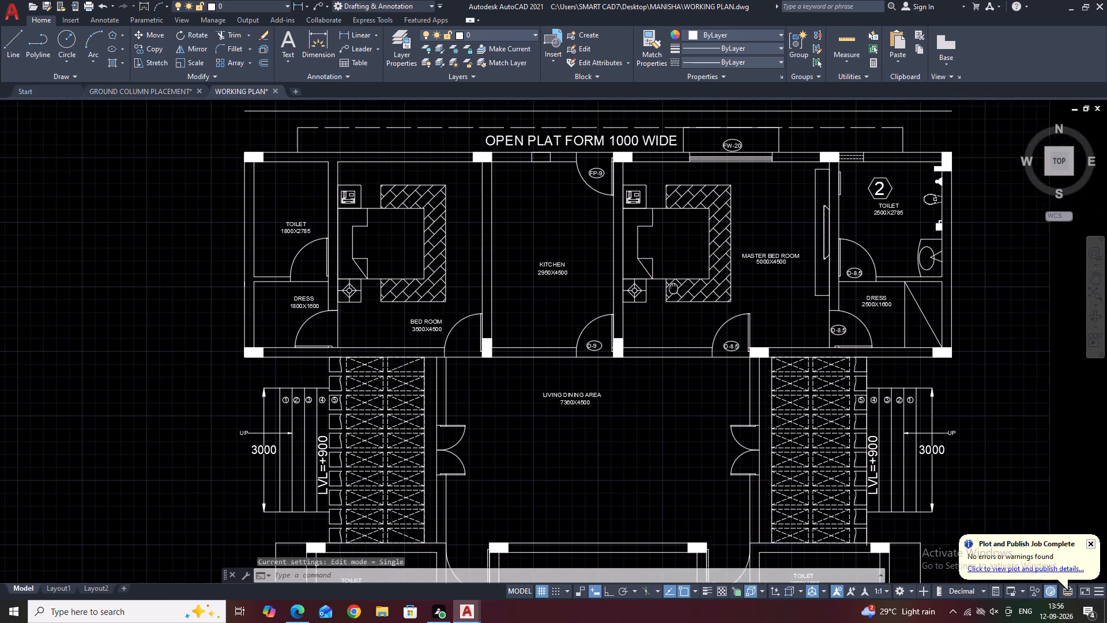
{"action": "middle_click_drag", "start_coordinate": [667, 291], "coordinate": [640, 295]}
{"action": "scroll", "coordinate": [699, 363], "scroll_direction": "up", "scroll_amount": 4}
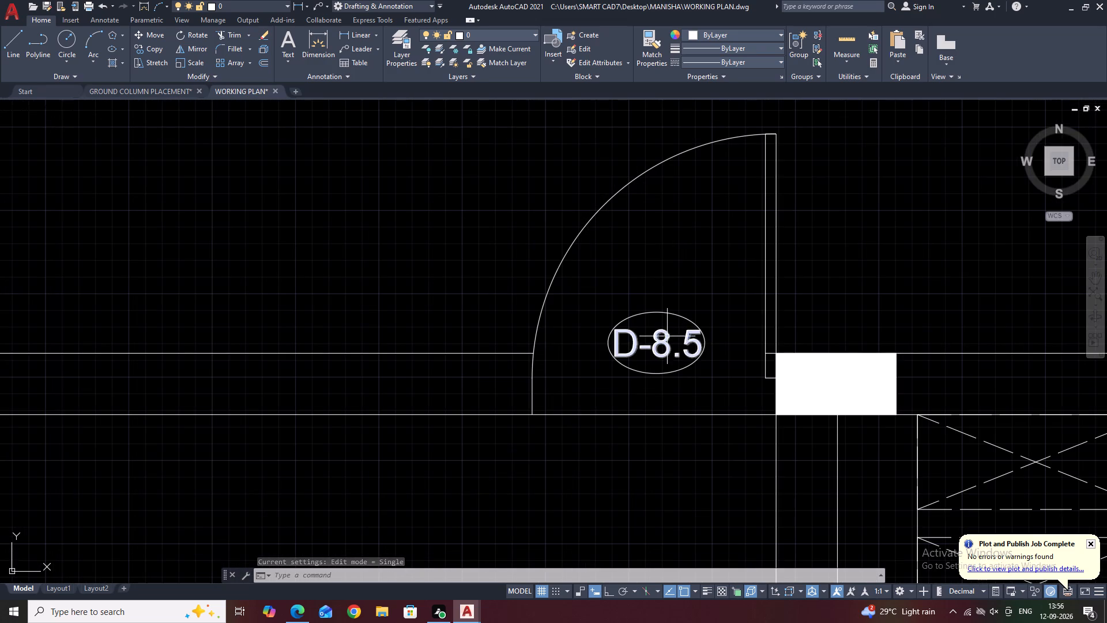
{"action": "double_click", "coordinate": [665, 331]}
{"action": "key", "text": "d"}
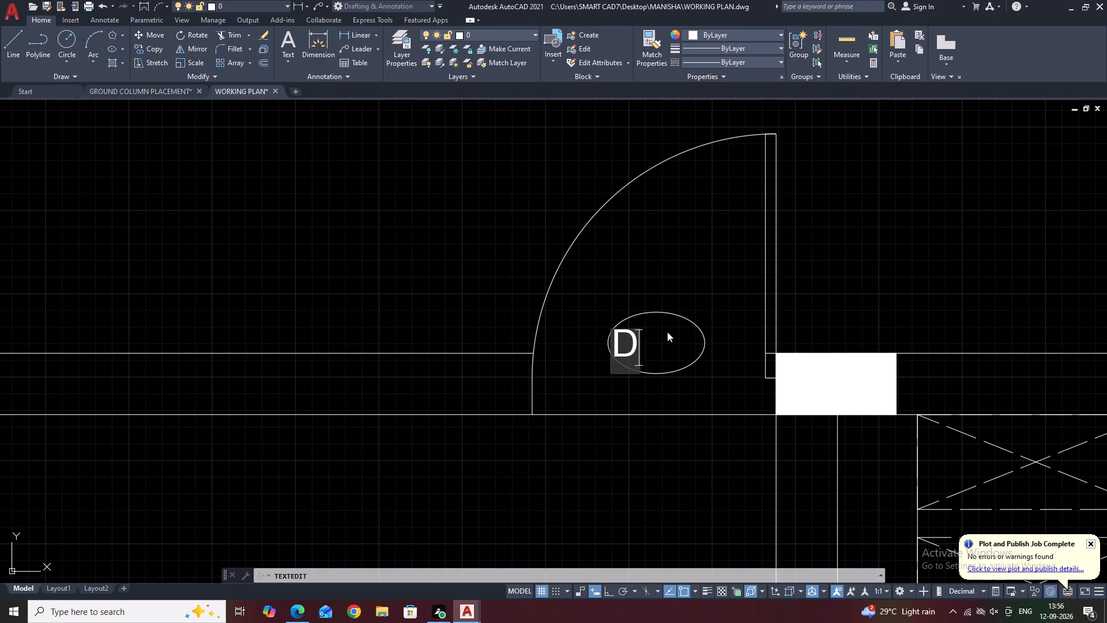
{"action": "key", "text": "minus"}
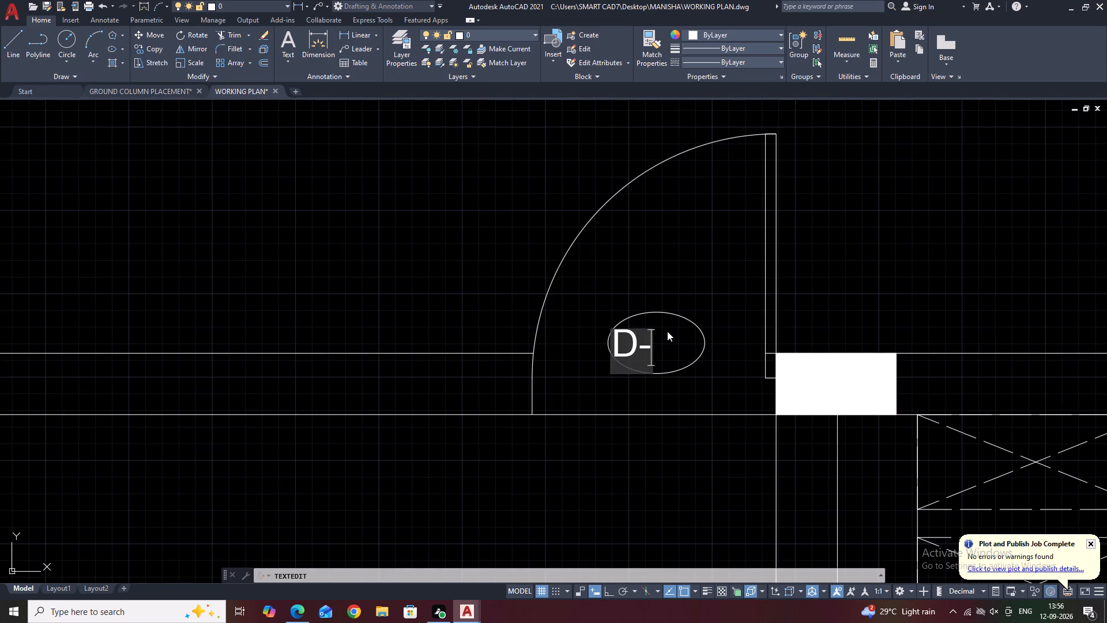
{"action": "type", "text": "10"}
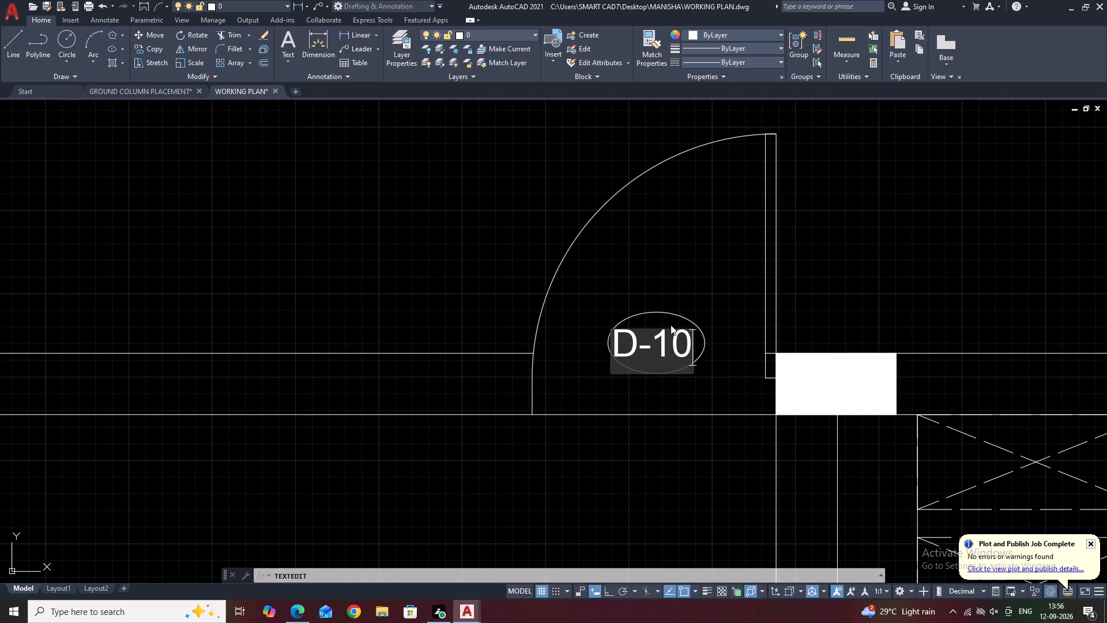
{"action": "key", "text": "period"}
{"action": "key", "text": "5"}
{"action": "left_click", "coordinate": [716, 262]}
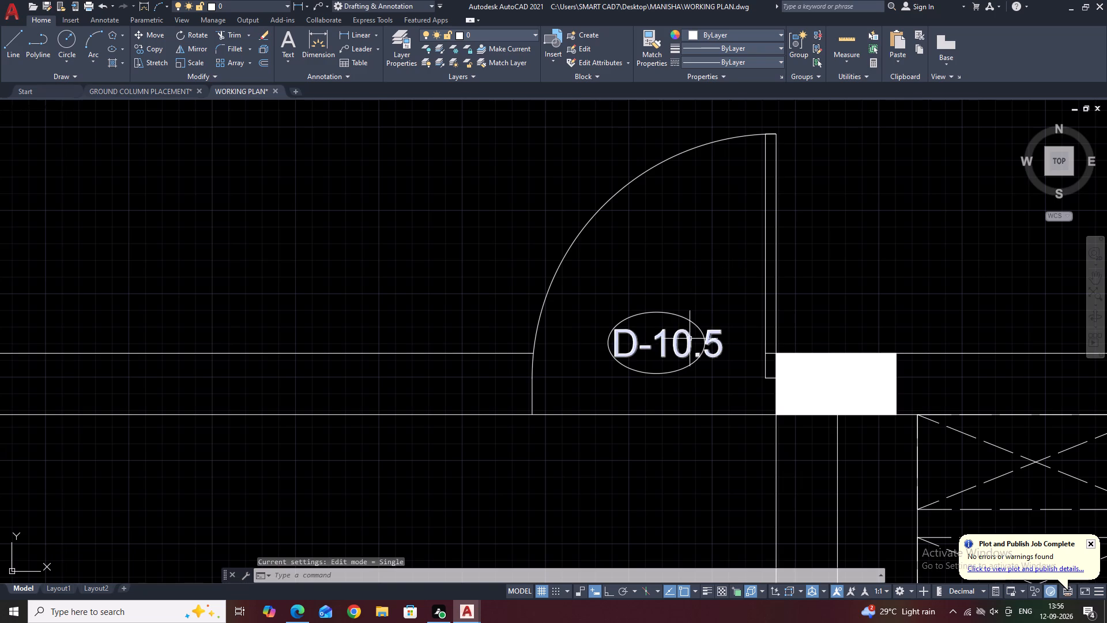
Scale up the ellipse of the D-10.5 tag from its west edge so it encloses the whole text.
{"action": "left_click", "coordinate": [690, 324]}
{"action": "type", "text": "SC"}
{"action": "key", "text": "space"}
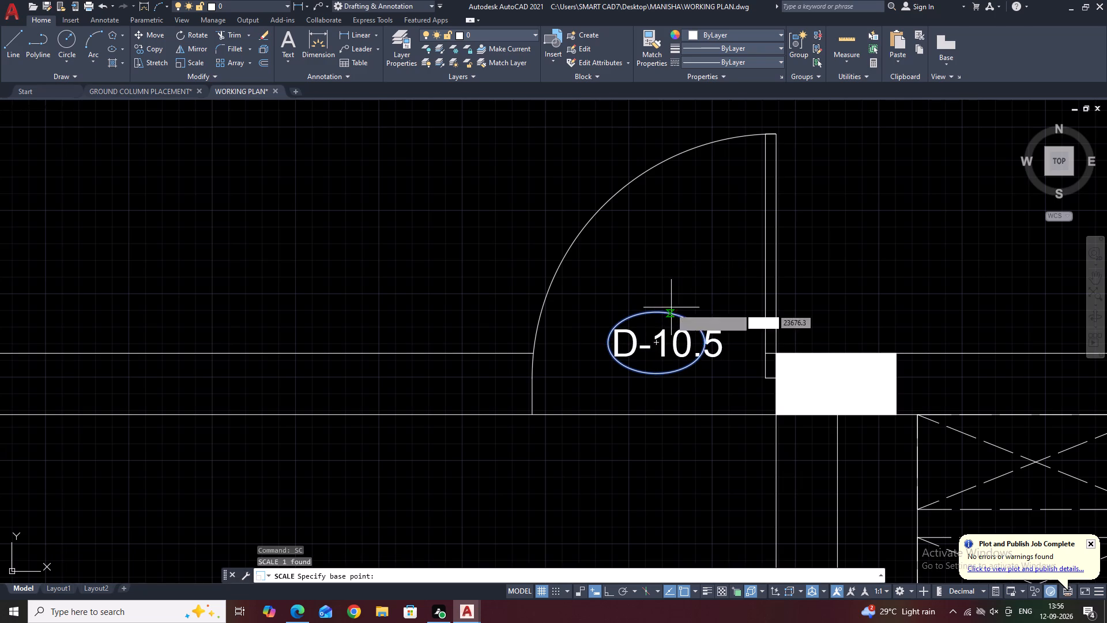
{"action": "left_click", "coordinate": [611, 344]}
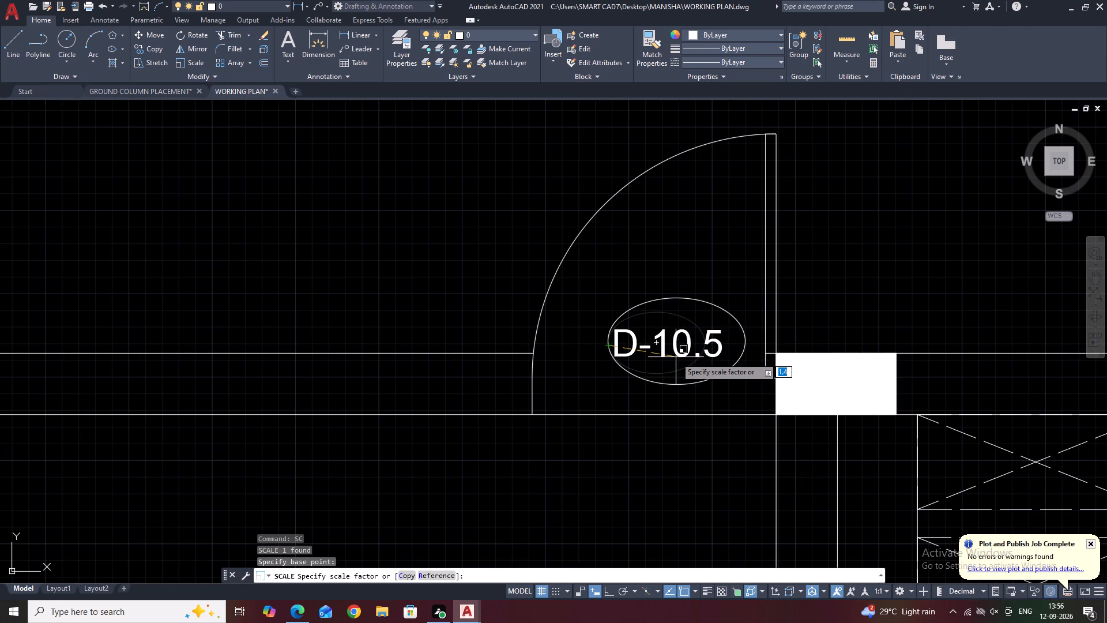
{"action": "left_click", "coordinate": [669, 356]}
Copy the D-10.5 tag, ellipse and text, to just below the master bedroom door, inside the living dining area.
{"action": "scroll", "coordinate": [716, 262], "scroll_direction": "down", "scroll_amount": 1}
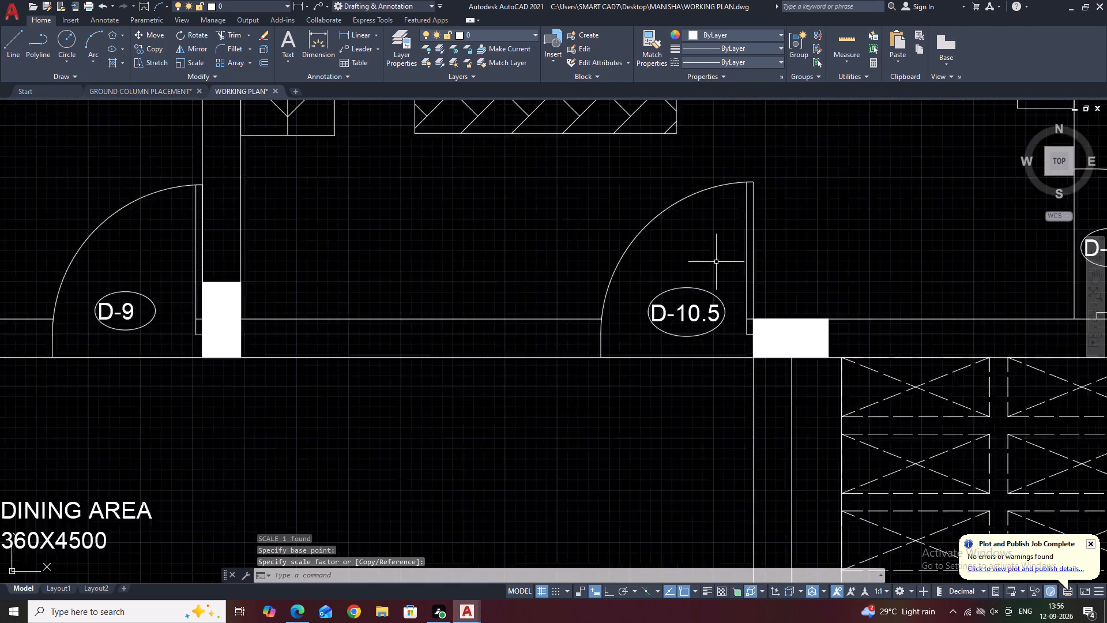
{"action": "scroll", "coordinate": [716, 262], "scroll_direction": "down", "scroll_amount": 2}
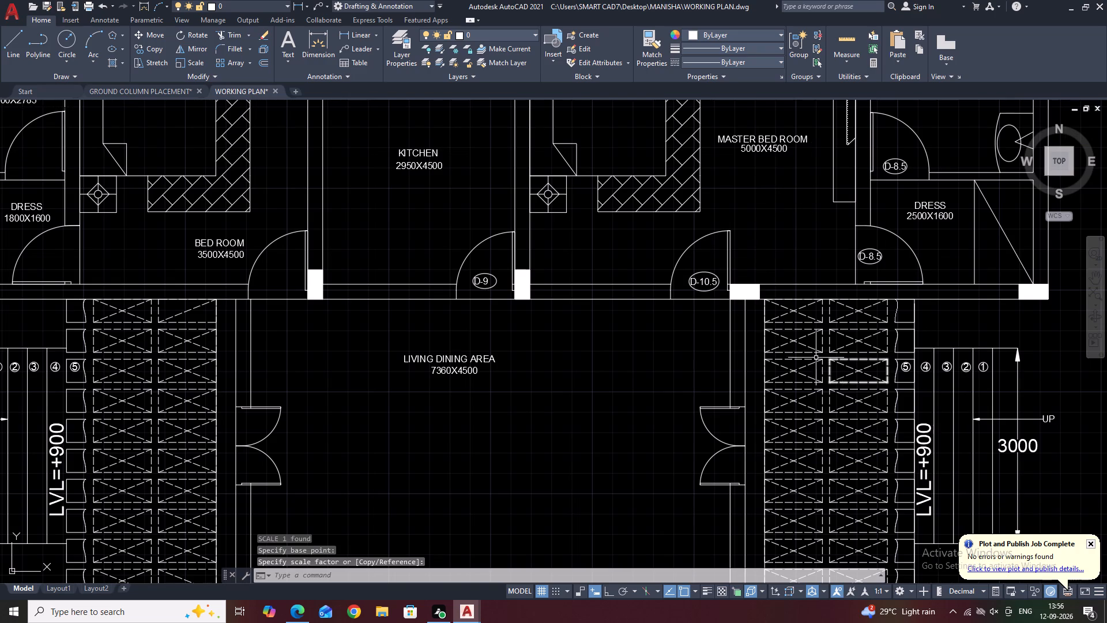
{"action": "middle_click_drag", "start_coordinate": [685, 355], "coordinate": [697, 321]}
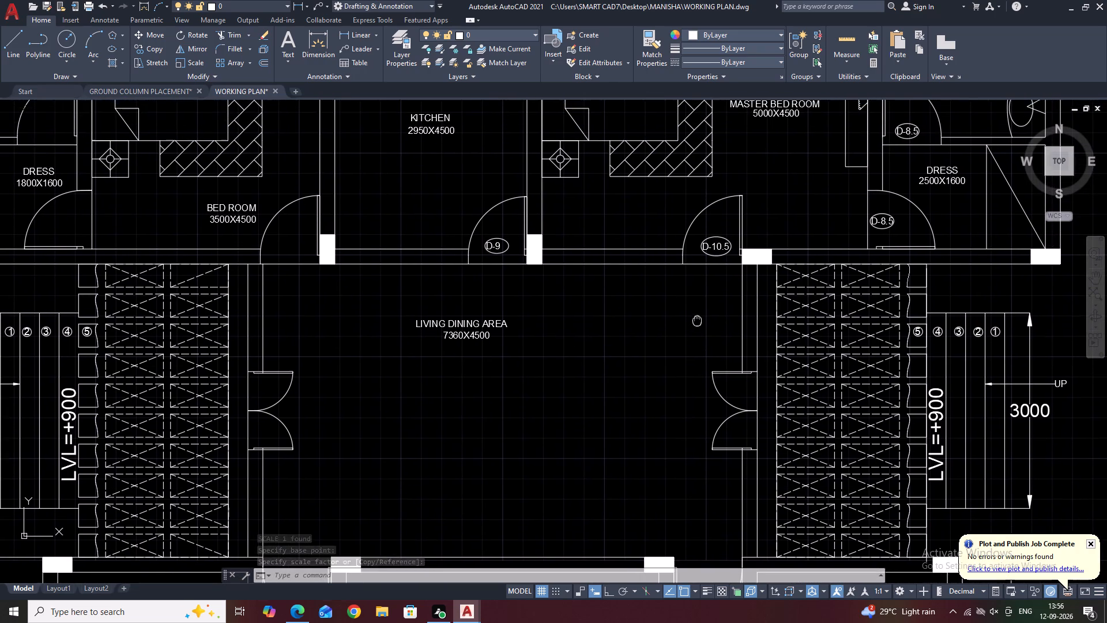
{"action": "middle_click_drag", "start_coordinate": [697, 321], "coordinate": [698, 321]}
{"action": "scroll", "coordinate": [732, 265], "scroll_direction": "up", "scroll_amount": 3}
{"action": "left_click_drag", "start_coordinate": [722, 257], "coordinate": [717, 250]}
{"action": "left_click", "coordinate": [649, 172]}
{"action": "middle_click_drag", "start_coordinate": [652, 175], "coordinate": [657, 192]}
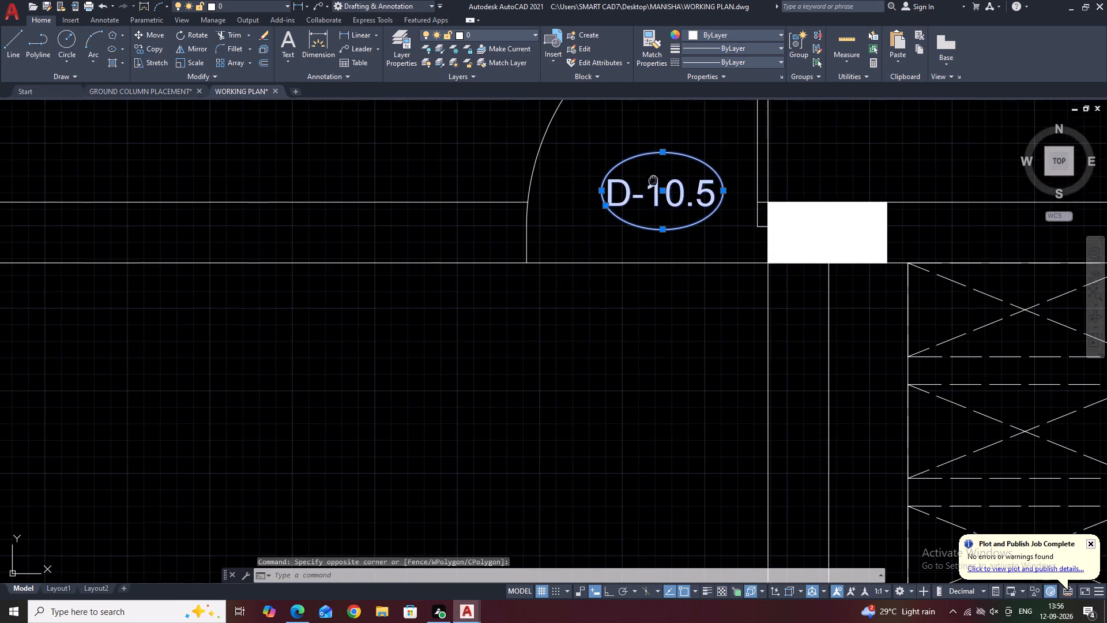
{"action": "middle_click_drag", "start_coordinate": [657, 192], "coordinate": [669, 238]}
{"action": "key", "text": "c"}
{"action": "type", "text": "O"}
{"action": "key", "text": "space"}
{"action": "left_click", "coordinate": [672, 219]}
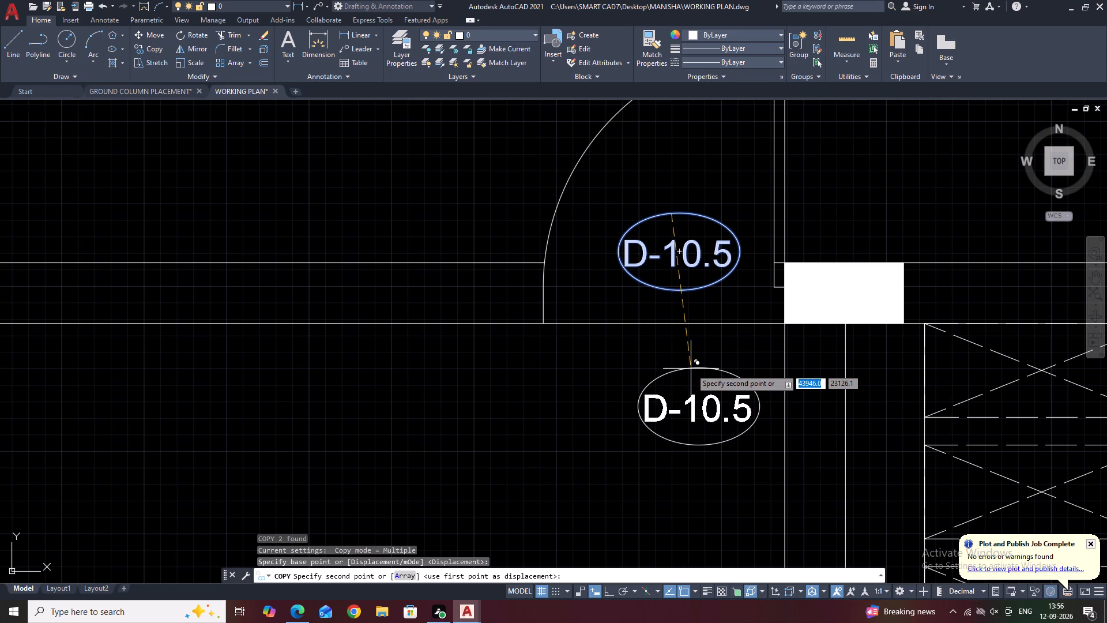
{"action": "left_click", "coordinate": [682, 365]}
{"action": "key", "text": "Escape"}
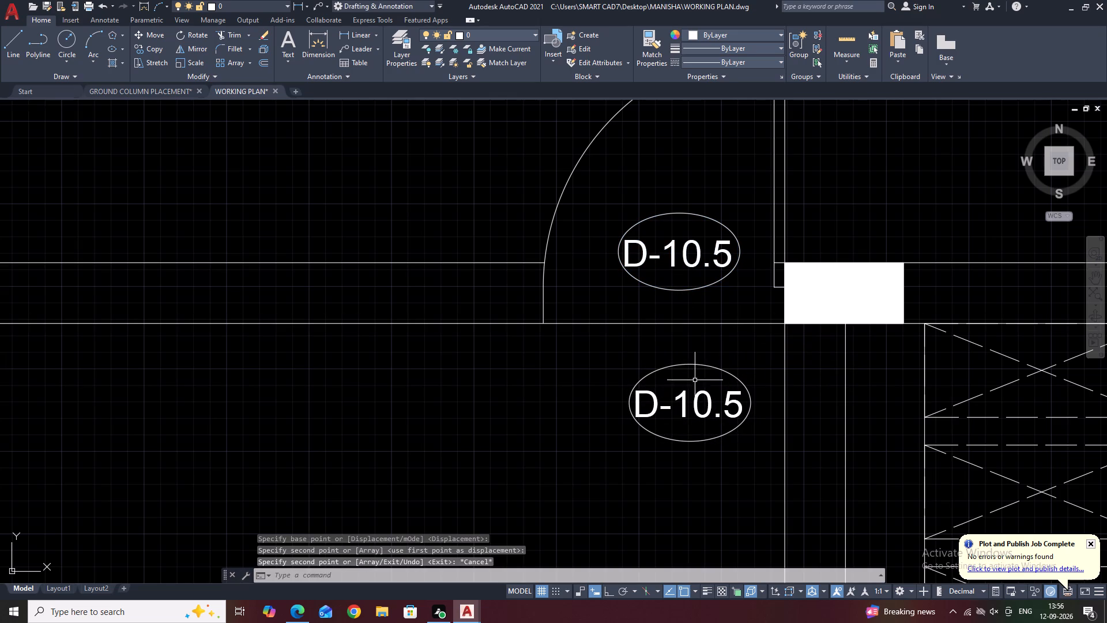
Change the text of the copied tag in the living dining area to FW-12.
{"action": "double_click", "coordinate": [684, 391]}
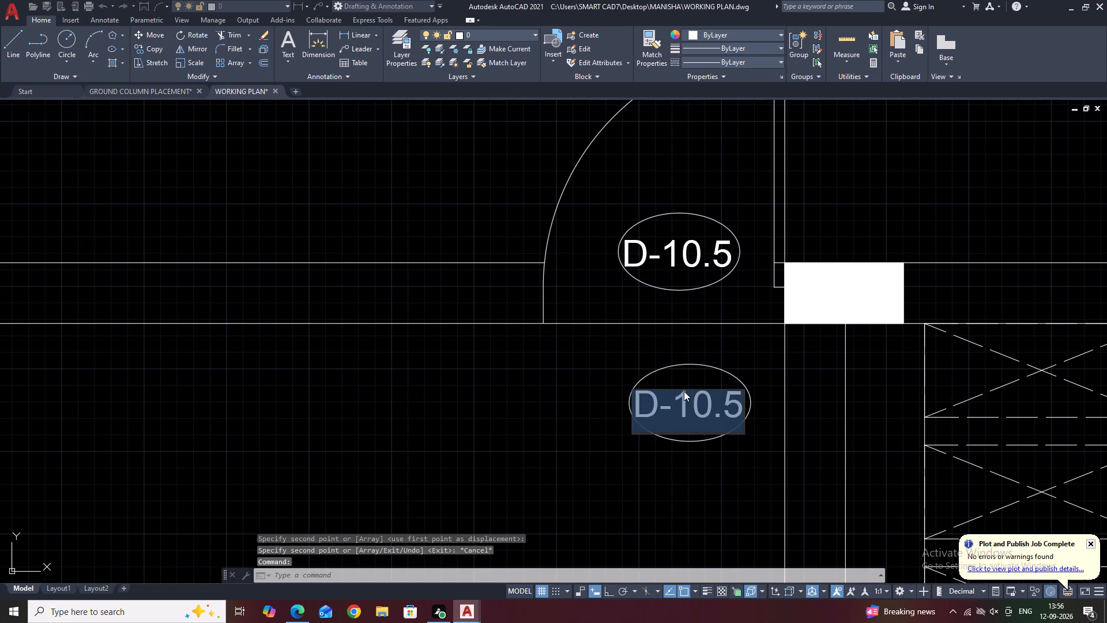
{"action": "key", "text": "f"}
{"action": "key", "text": "w"}
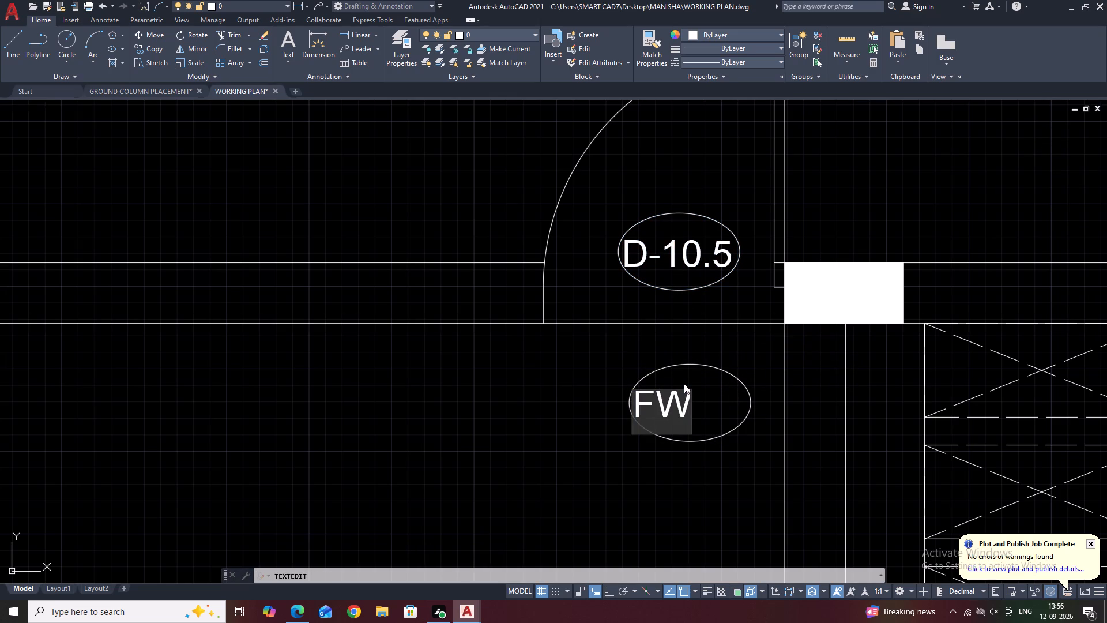
{"action": "type", "text": "-12"}
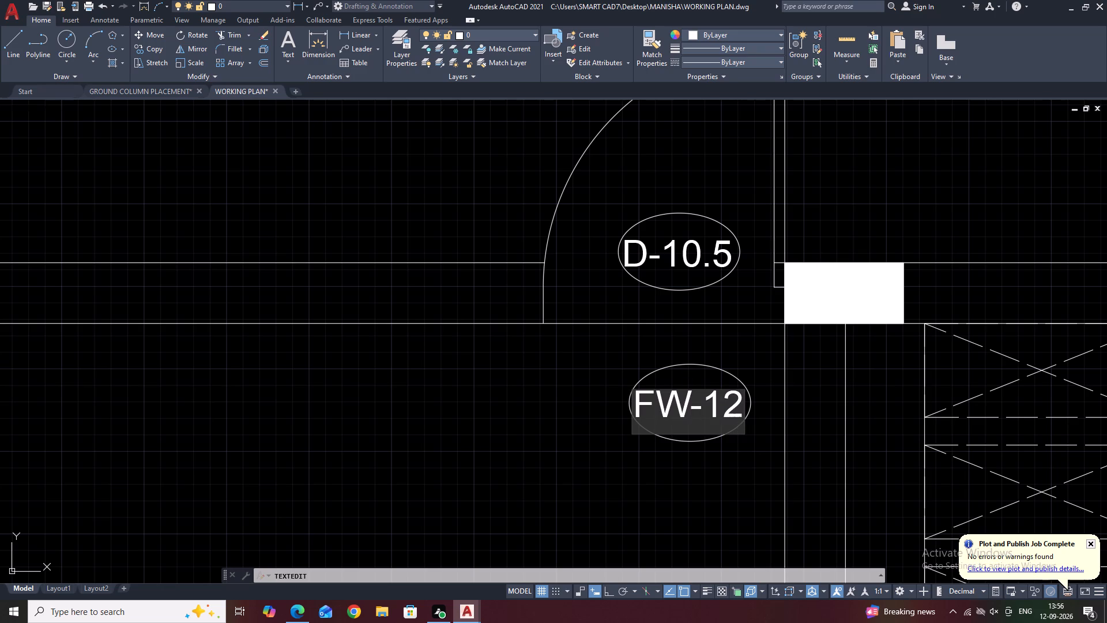
{"action": "left_click", "coordinate": [707, 349]}
Copy the FW-12 tag to the double door in the living dining area's east wall.
{"action": "scroll", "coordinate": [677, 355], "scroll_direction": "down", "scroll_amount": 2}
{"action": "middle_click_drag", "start_coordinate": [702, 393], "coordinate": [722, 283]}
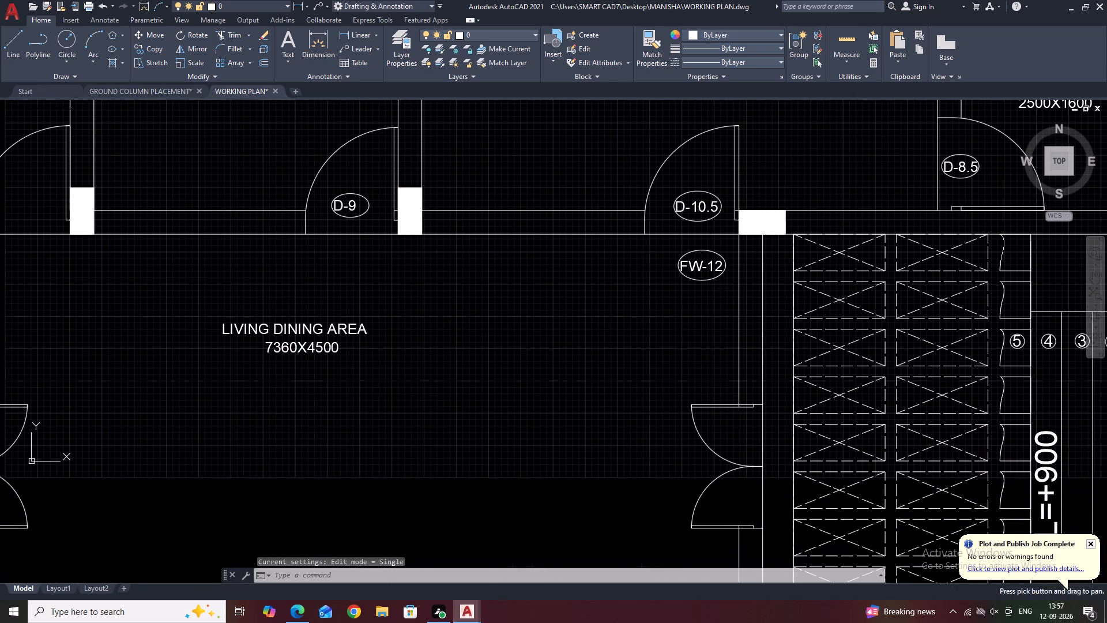
{"action": "left_click_drag", "start_coordinate": [725, 311], "coordinate": [720, 303]}
{"action": "left_click", "coordinate": [689, 264]}
{"action": "middle_click_drag", "start_coordinate": [697, 296], "coordinate": [733, 305]}
{"action": "key", "text": "c"}
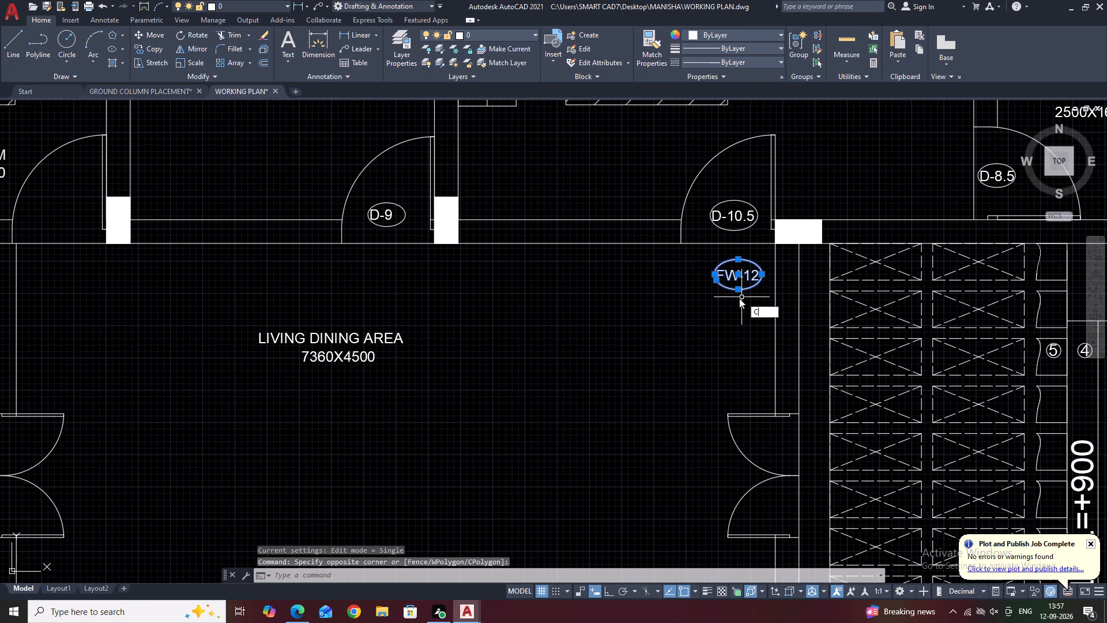
{"action": "type", "text": "O"}
{"action": "key", "text": "space"}
{"action": "left_click", "coordinate": [743, 274]}
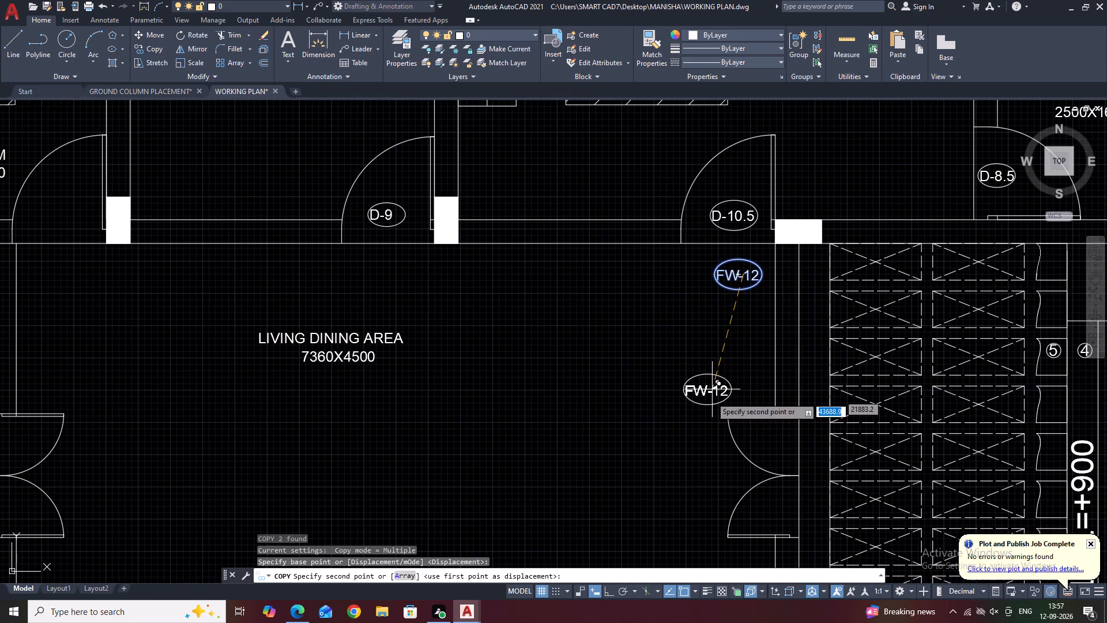
{"action": "middle_click_drag", "start_coordinate": [707, 444], "coordinate": [729, 322]}
{"action": "scroll", "coordinate": [732, 350], "scroll_direction": "up", "scroll_amount": 2}
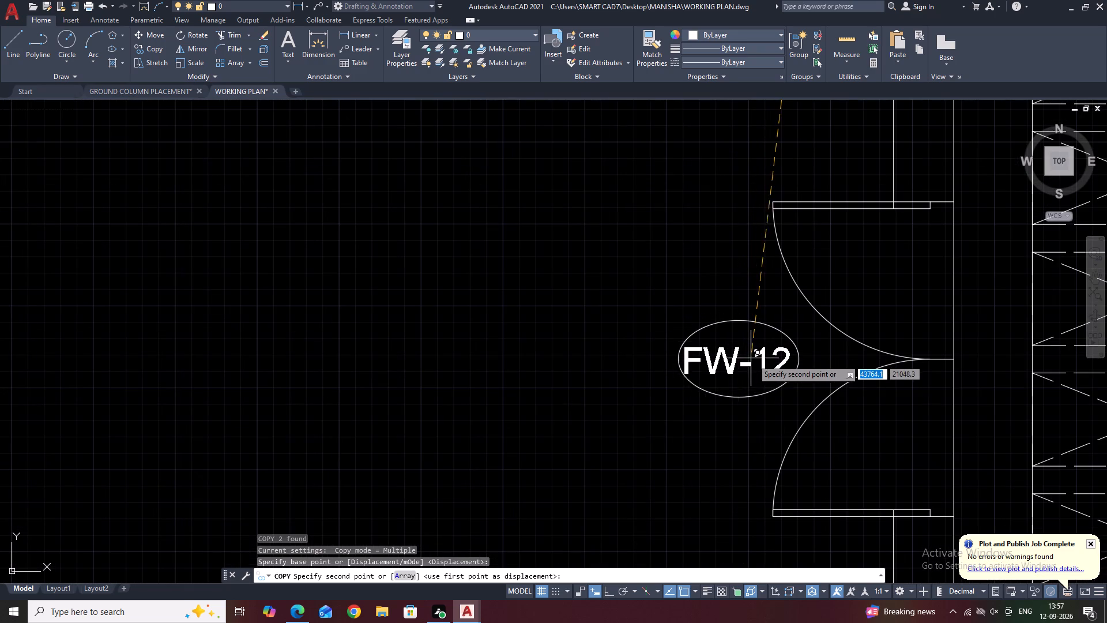
{"action": "left_click", "coordinate": [759, 362]}
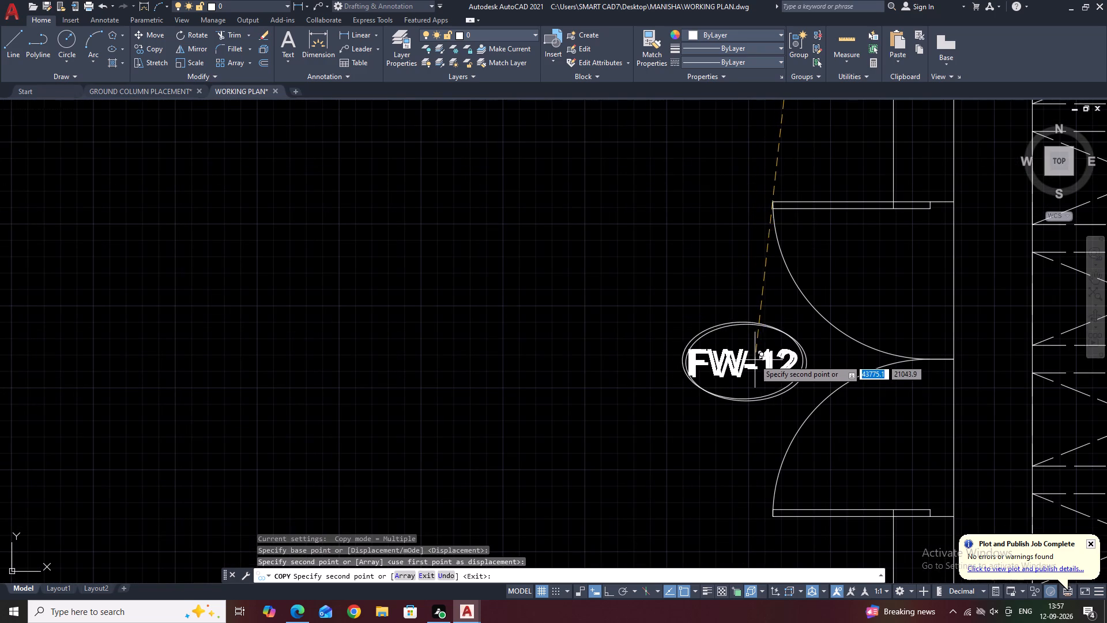
{"action": "scroll", "coordinate": [747, 358], "scroll_direction": "down", "scroll_amount": 2}
{"action": "key", "text": "Escape"}
Change the text of the tag at the east double door to FP-12.
{"action": "scroll", "coordinate": [702, 362], "scroll_direction": "up", "scroll_amount": 1}
{"action": "scroll", "coordinate": [759, 361], "scroll_direction": "up", "scroll_amount": 1}
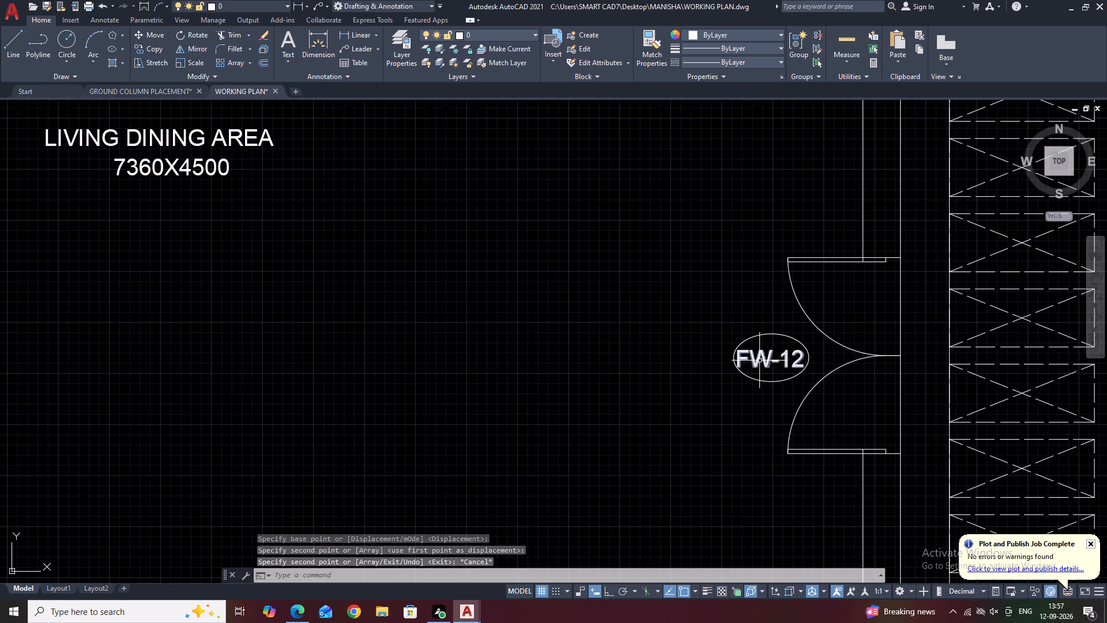
{"action": "scroll", "coordinate": [759, 361], "scroll_direction": "up", "scroll_amount": 1}
{"action": "double_click", "coordinate": [781, 348]}
{"action": "left_click", "coordinate": [783, 348]}
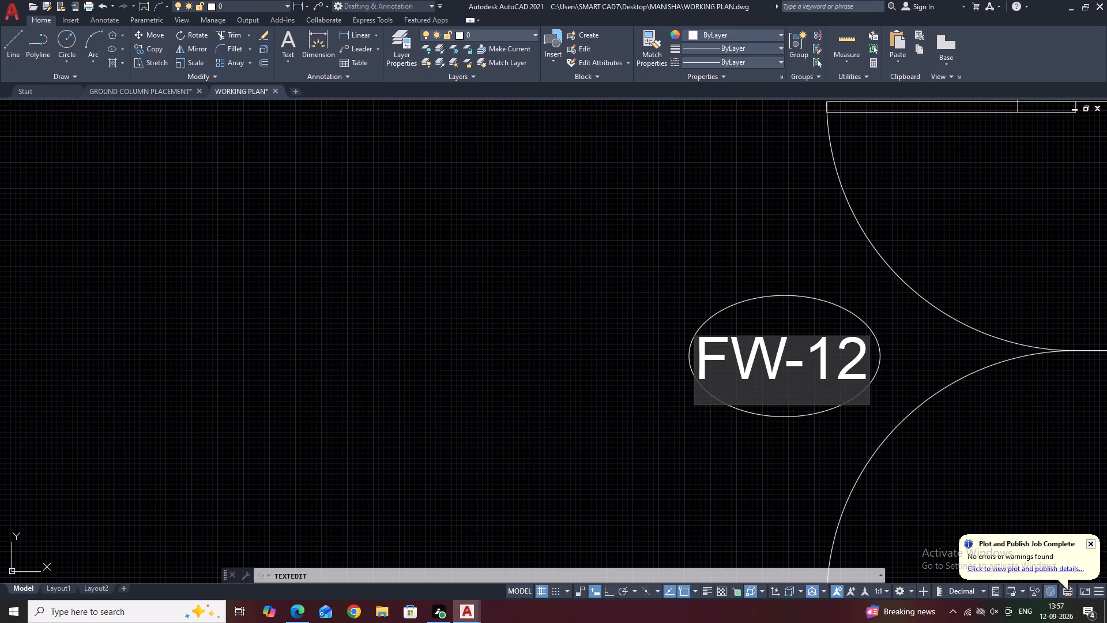
{"action": "key", "text": "BackSpace"}
{"action": "key", "text": "p"}
{"action": "left_click", "coordinate": [578, 268]}
Copy the FW-12 tag straight down, with Ortho on, to the east wall section below the FP-12 double door.
{"action": "scroll", "coordinate": [737, 267], "scroll_direction": "down", "scroll_amount": 4}
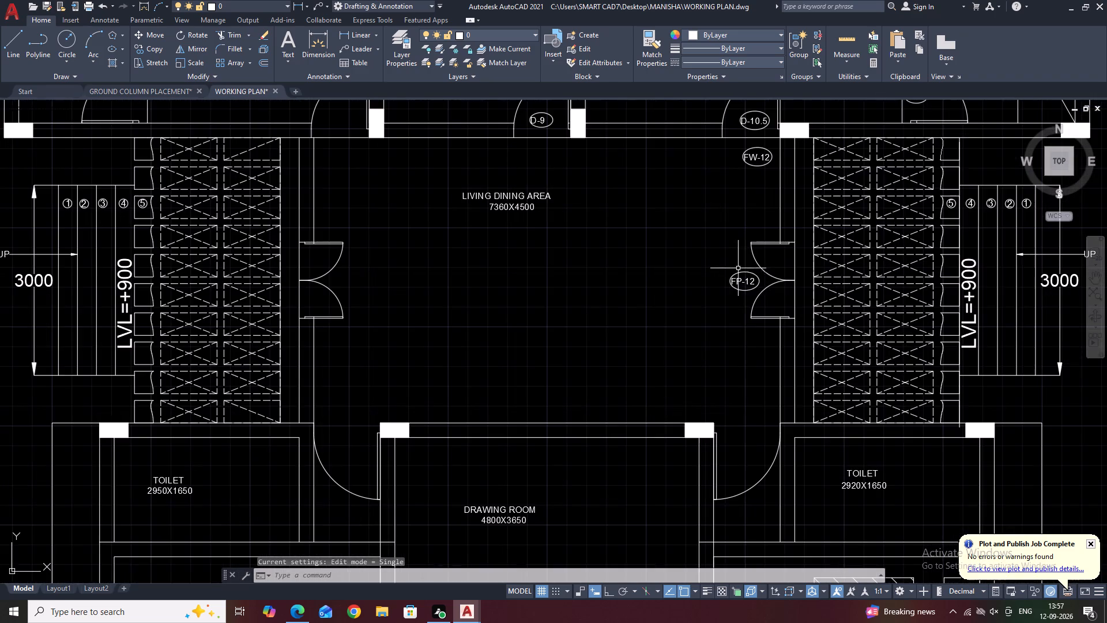
{"action": "middle_click_drag", "start_coordinate": [677, 317], "coordinate": [759, 267]}
{"action": "middle_click_drag", "start_coordinate": [758, 243], "coordinate": [752, 379]}
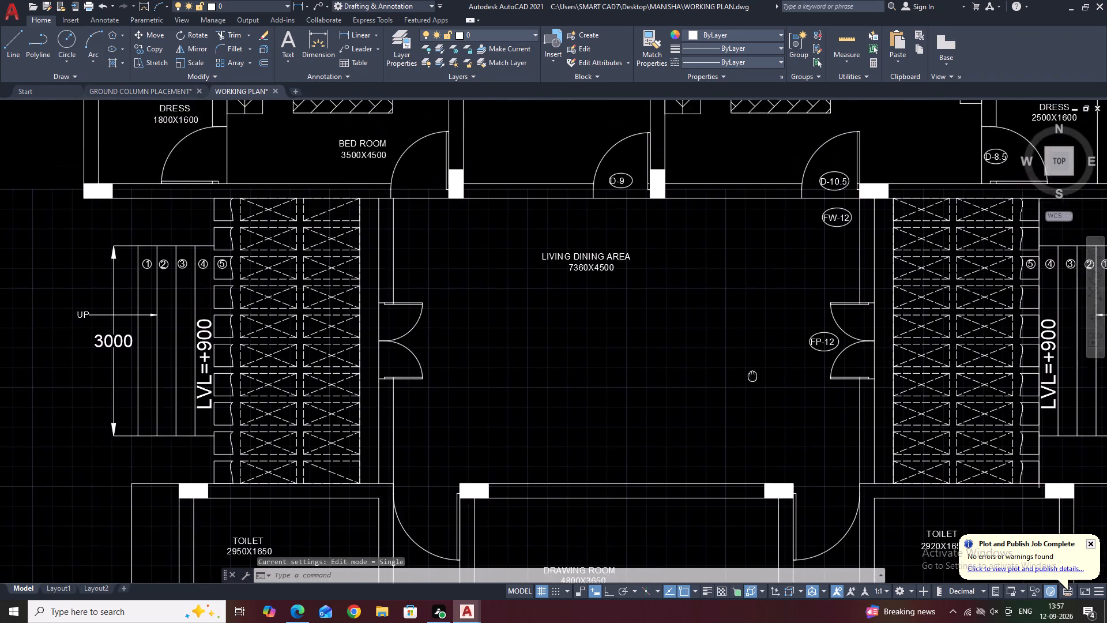
{"action": "scroll", "coordinate": [824, 273], "scroll_direction": "up", "scroll_amount": 2}
{"action": "left_click", "coordinate": [849, 264]}
{"action": "left_click", "coordinate": [783, 178]}
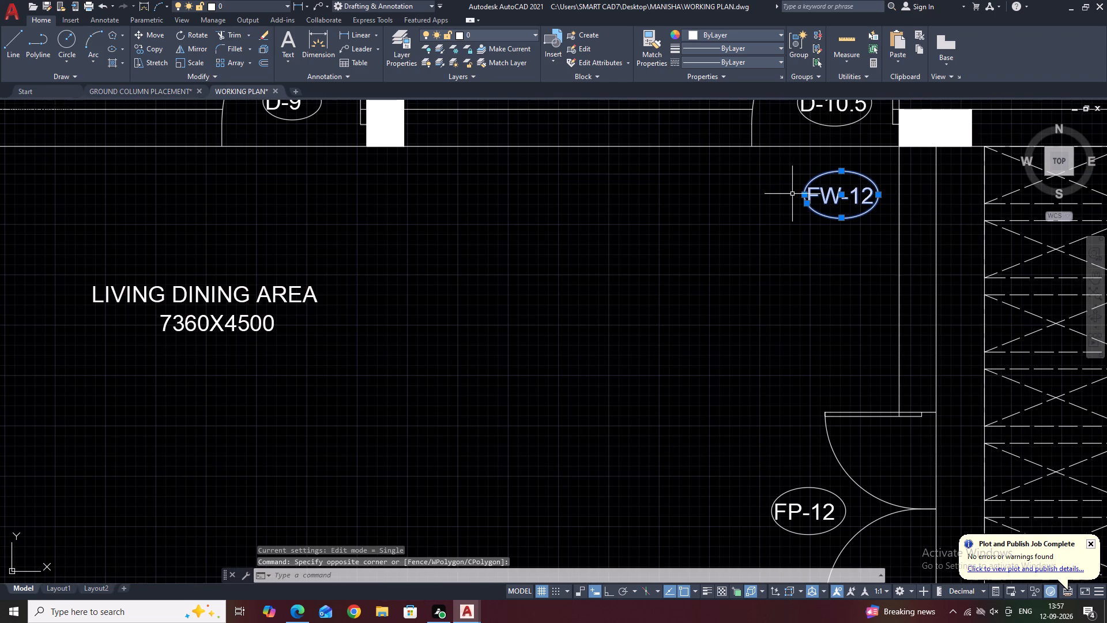
{"action": "key", "text": "c"}
{"action": "type", "text": "O"}
{"action": "key", "text": "space"}
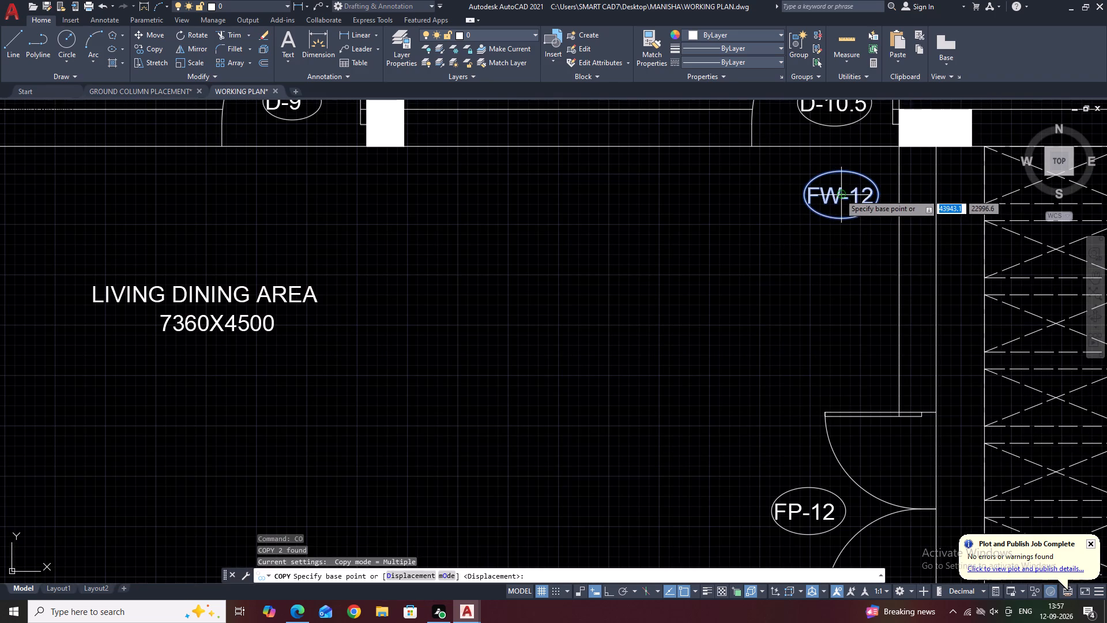
{"action": "left_click", "coordinate": [839, 194]}
{"action": "scroll", "coordinate": [742, 182], "scroll_direction": "down", "scroll_amount": 3}
{"action": "middle_click_drag", "start_coordinate": [789, 382], "coordinate": [790, 381]}
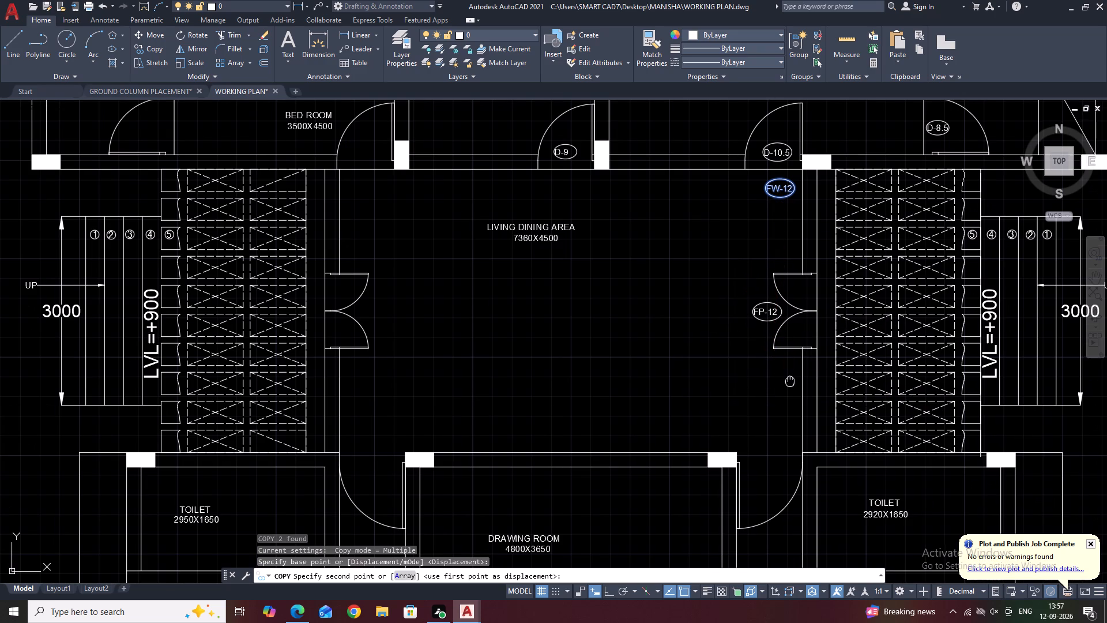
{"action": "middle_click_drag", "start_coordinate": [790, 381], "coordinate": [792, 324]}
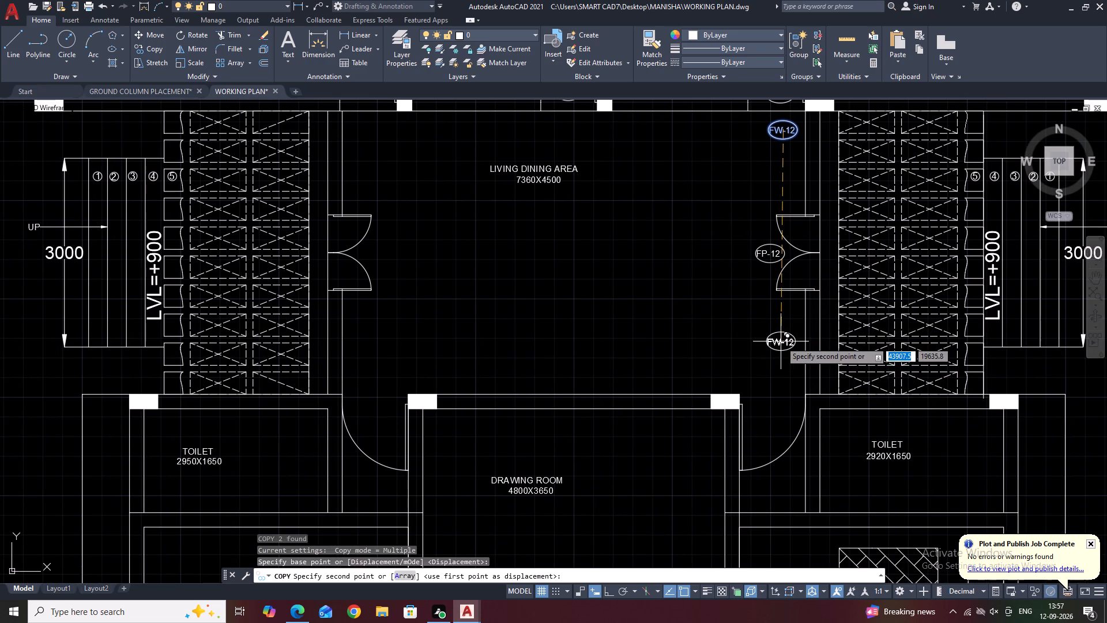
{"action": "key", "text": "F8"}
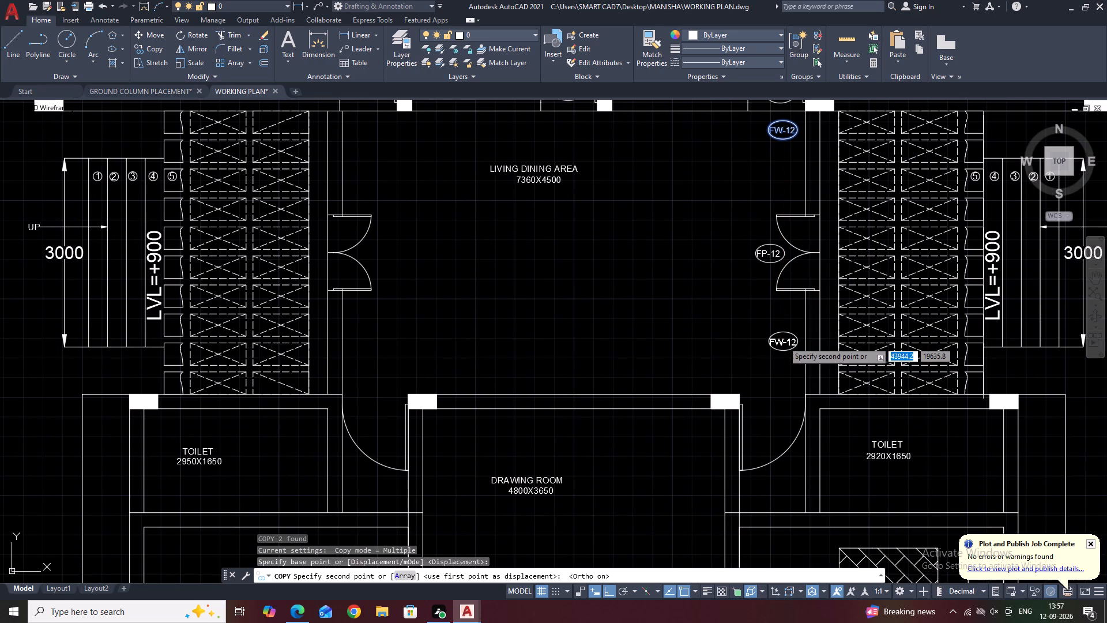
{"action": "left_click", "coordinate": [783, 341]}
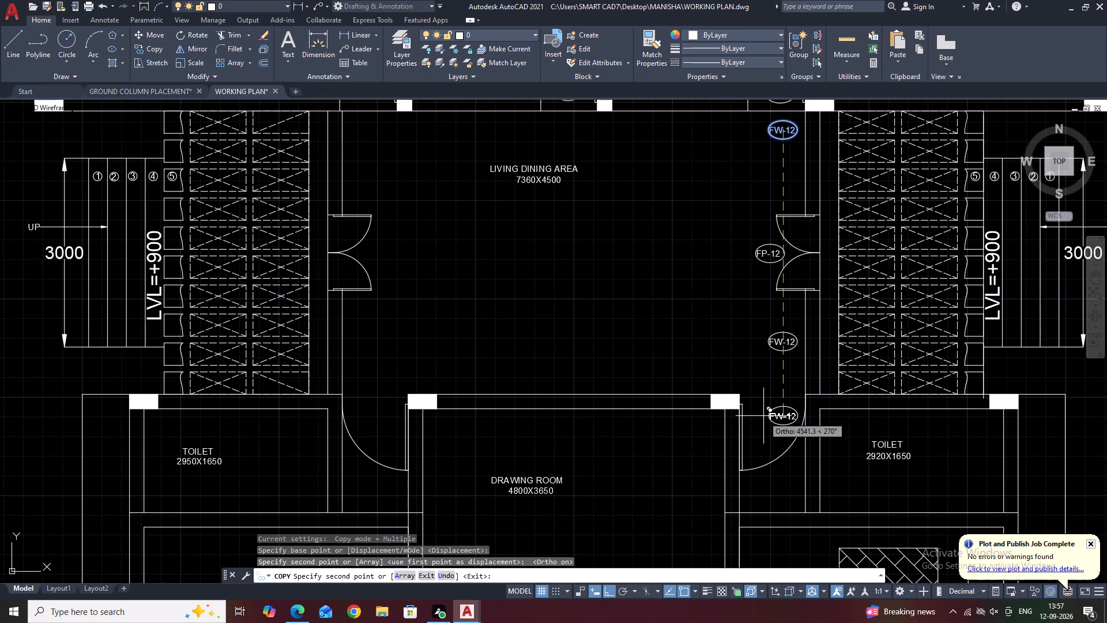
With Ortho off, place another copy of the FW-12 tag at the door between the drawing room and the east toilet.
{"action": "key", "text": "F8"}
{"action": "middle_click_drag", "start_coordinate": [765, 412], "coordinate": [727, 369]}
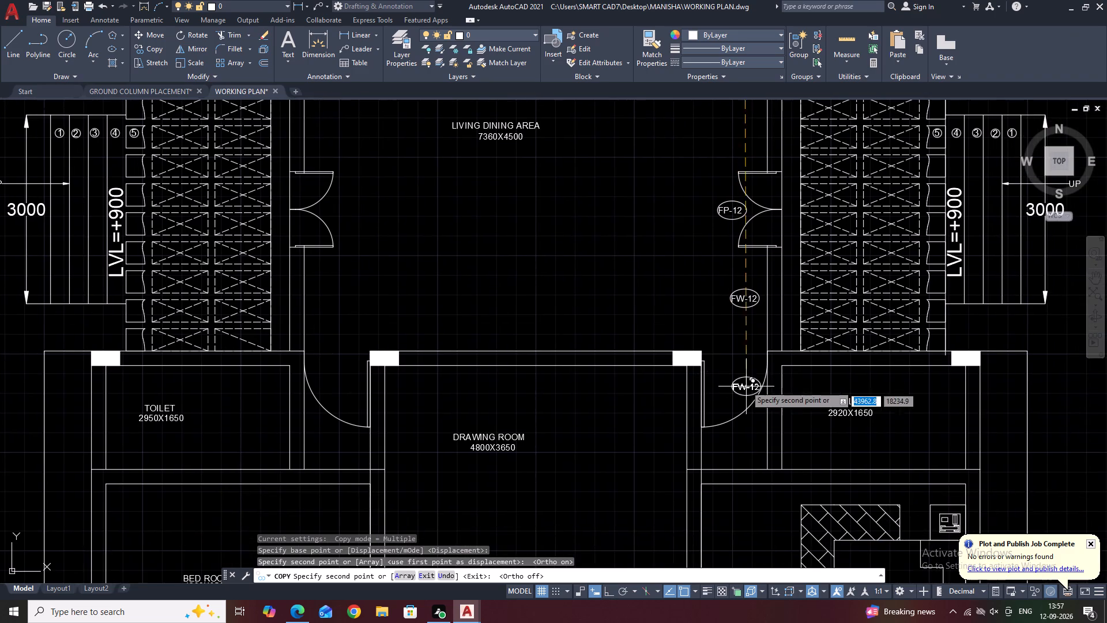
{"action": "scroll", "coordinate": [731, 399], "scroll_direction": "up", "scroll_amount": 2}
{"action": "left_click", "coordinate": [721, 389]}
{"action": "key", "text": "Escape"}
Change the text of the tag at the door between the drawing room and the east toilet to D-10.5.
{"action": "double_click", "coordinate": [716, 384]}
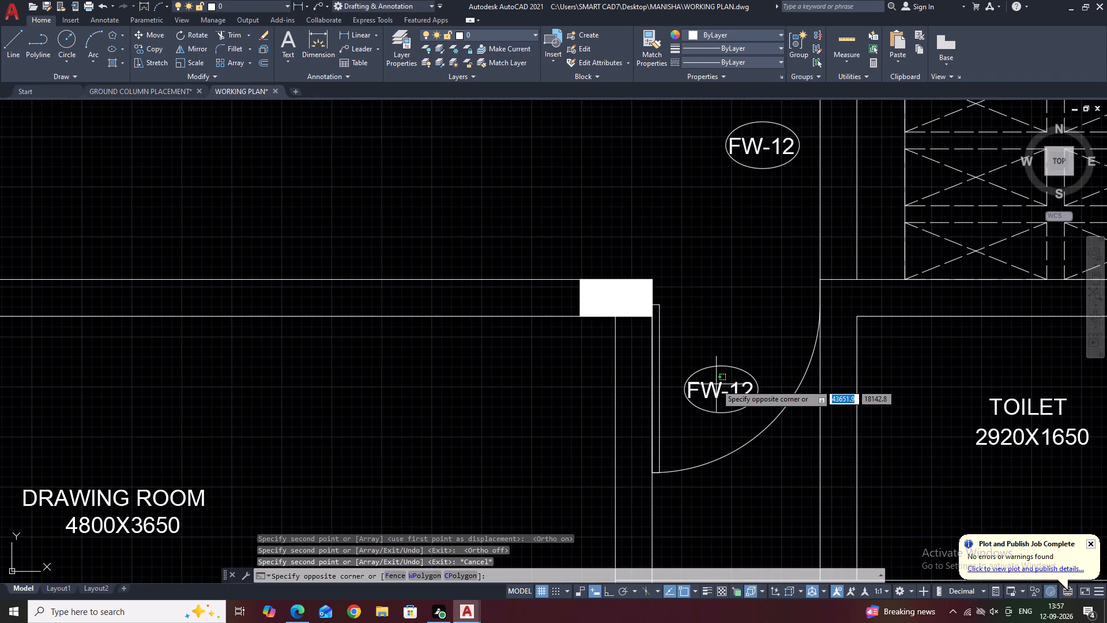
{"action": "double_click", "coordinate": [710, 384]}
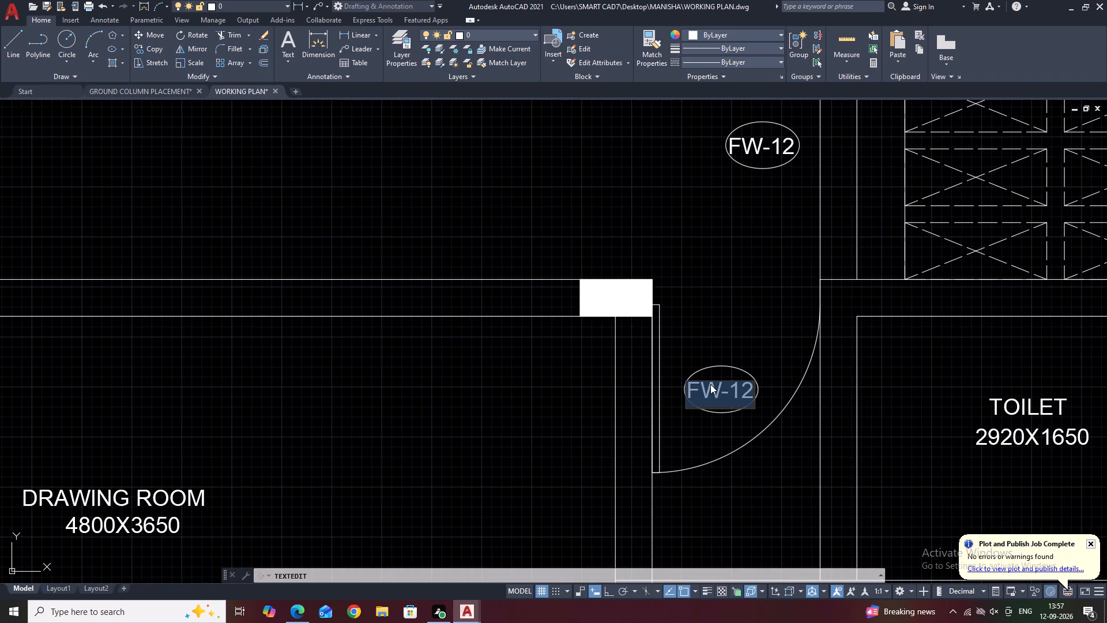
{"action": "key", "text": "d"}
{"action": "key", "text": "minus"}
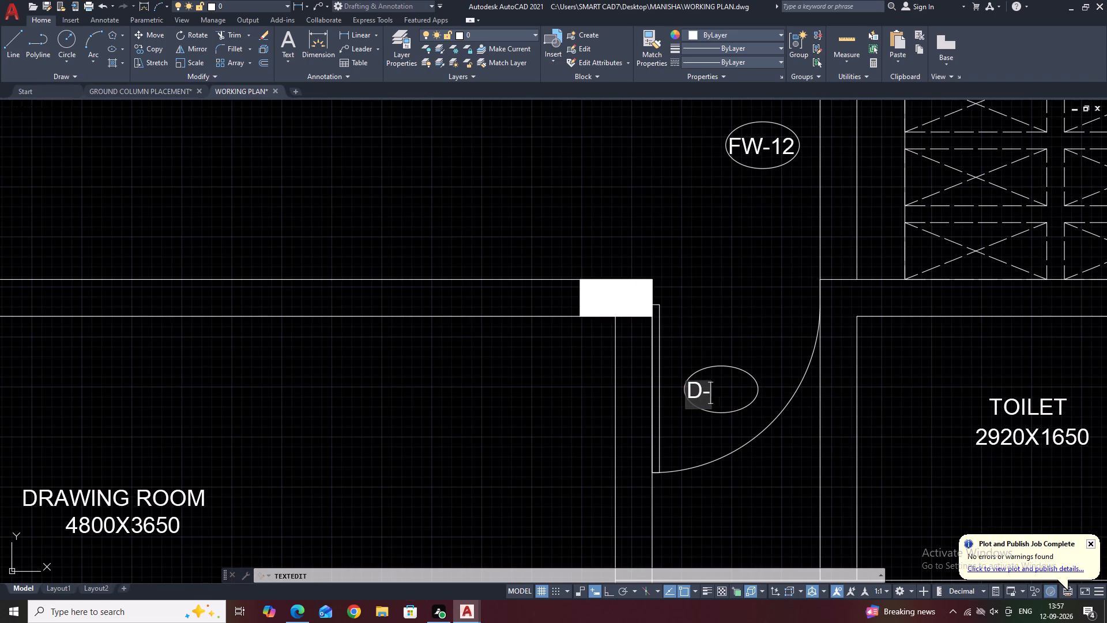
{"action": "type", "text": "10"}
{"action": "type", "text": ".5"}
{"action": "left_click", "coordinate": [766, 290]}
Move the small rectangle in the kitchen's north wall east so its lower corner meets the edge of the FP-9 door opening.
{"action": "middle_click_drag", "start_coordinate": [725, 333], "coordinate": [748, 351]}
{"action": "scroll", "coordinate": [732, 339], "scroll_direction": "down", "scroll_amount": 4}
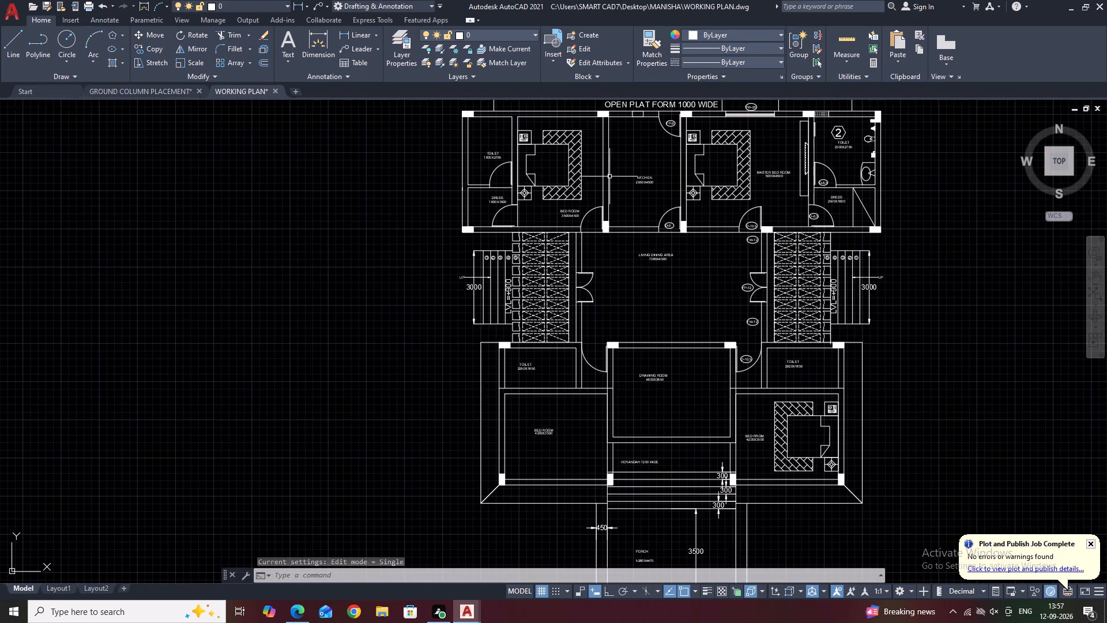
{"action": "middle_click_drag", "start_coordinate": [608, 181], "coordinate": [678, 289]}
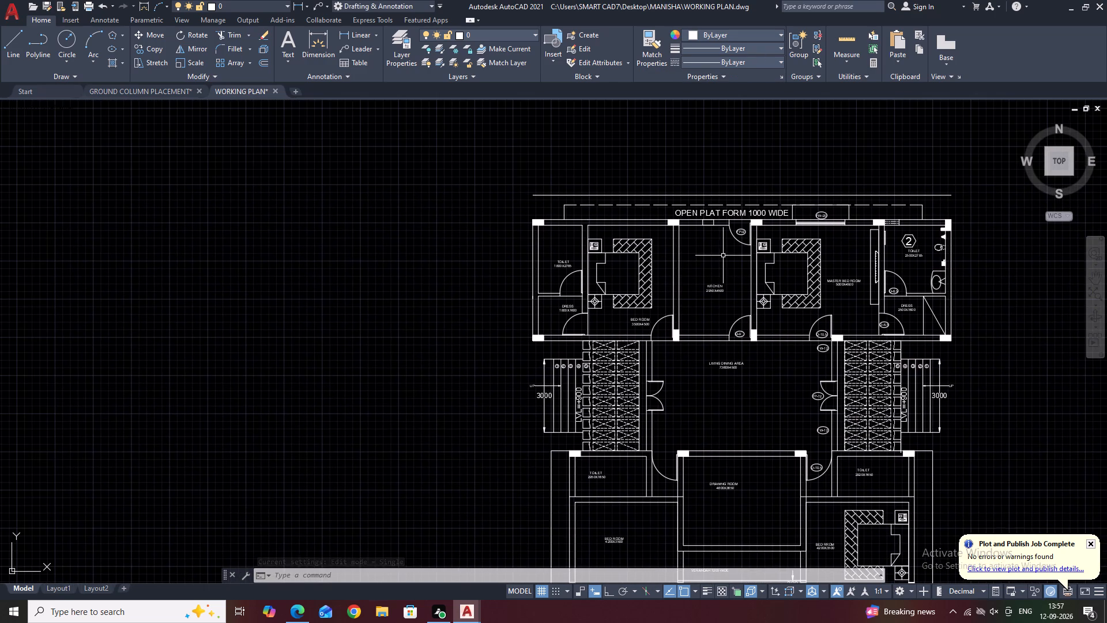
{"action": "scroll", "coordinate": [731, 224], "scroll_direction": "up", "scroll_amount": 2}
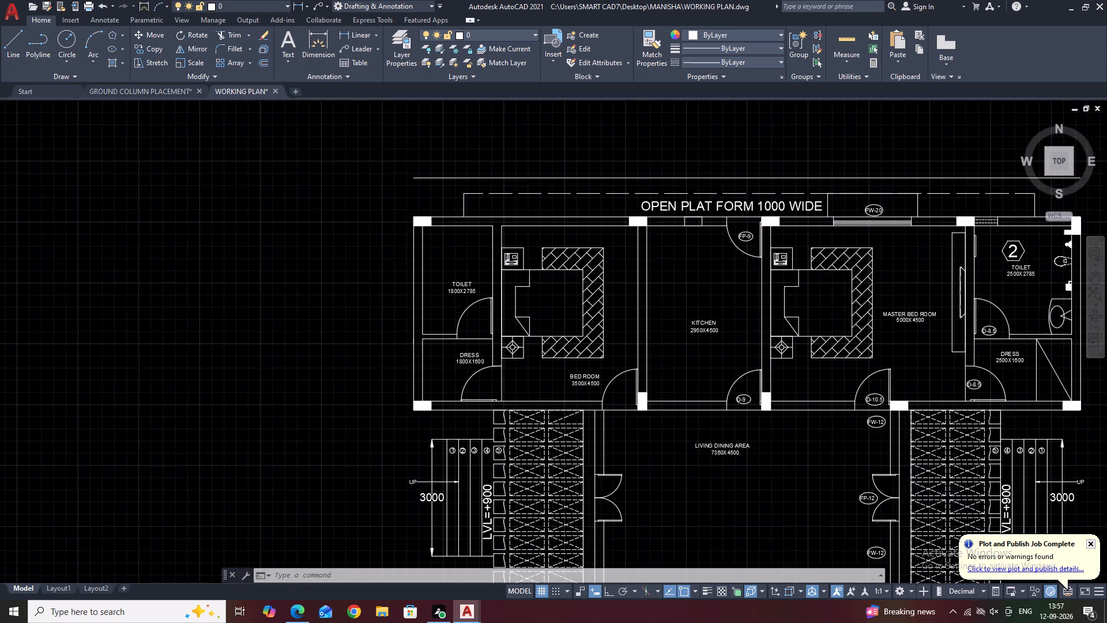
{"action": "middle_click_drag", "start_coordinate": [702, 246], "coordinate": [713, 272]}
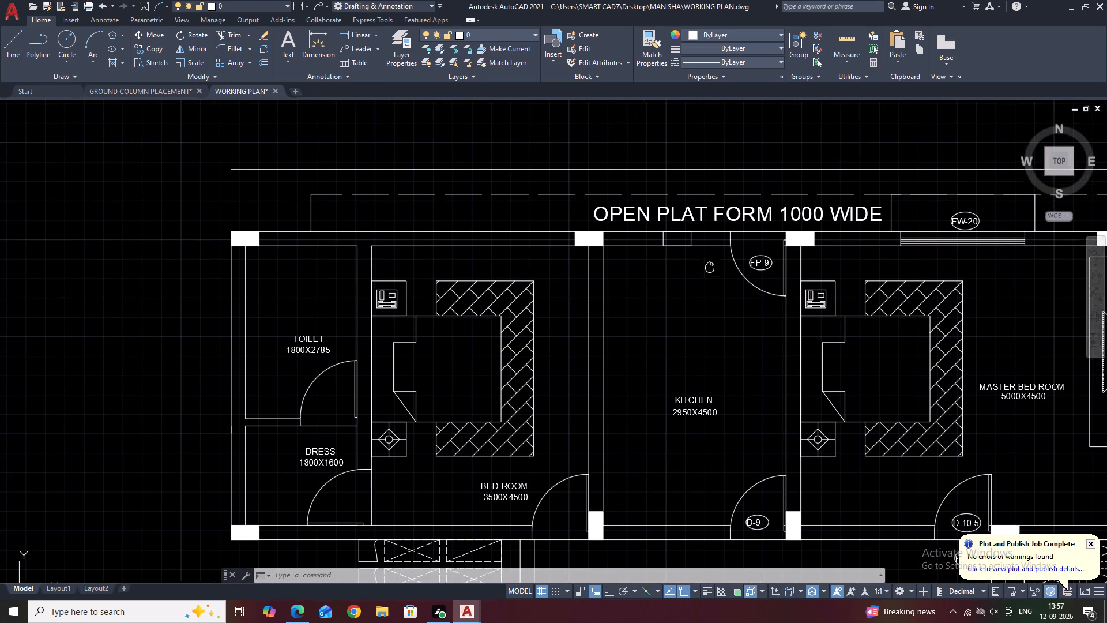
{"action": "middle_click_drag", "start_coordinate": [713, 272], "coordinate": [719, 280]}
{"action": "scroll", "coordinate": [701, 247], "scroll_direction": "up", "scroll_amount": 2}
{"action": "left_click", "coordinate": [716, 254]}
{"action": "left_click", "coordinate": [685, 265]}
{"action": "middle_click_drag", "start_coordinate": [724, 268], "coordinate": [667, 303]}
{"action": "key", "text": "m"}
{"action": "key", "text": "space"}
{"action": "left_click", "coordinate": [642, 317]}
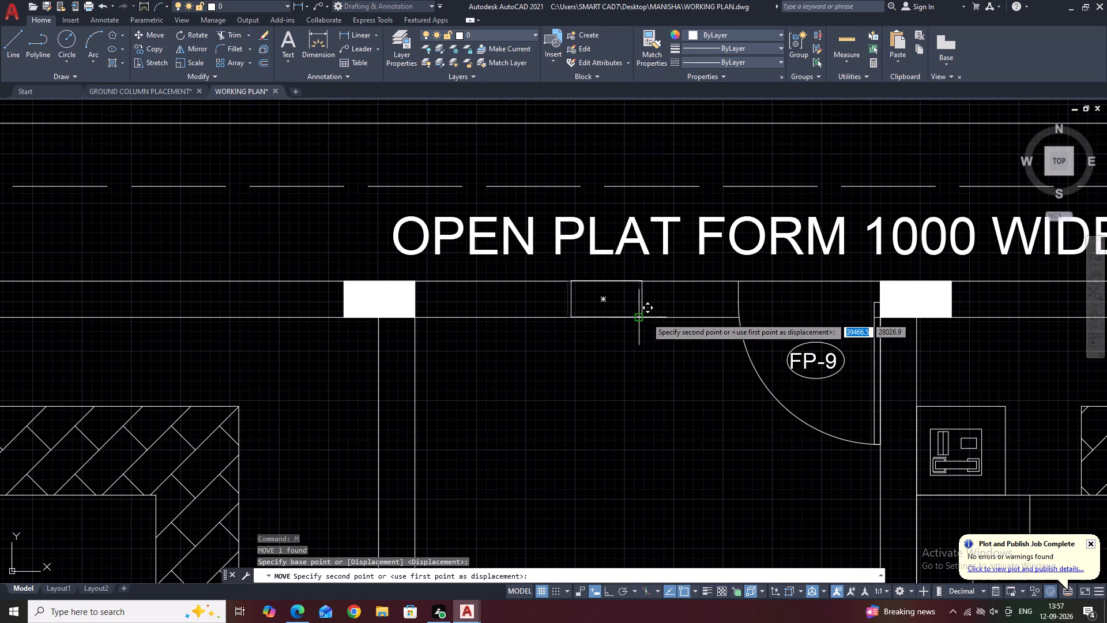
{"action": "left_click", "coordinate": [737, 314]}
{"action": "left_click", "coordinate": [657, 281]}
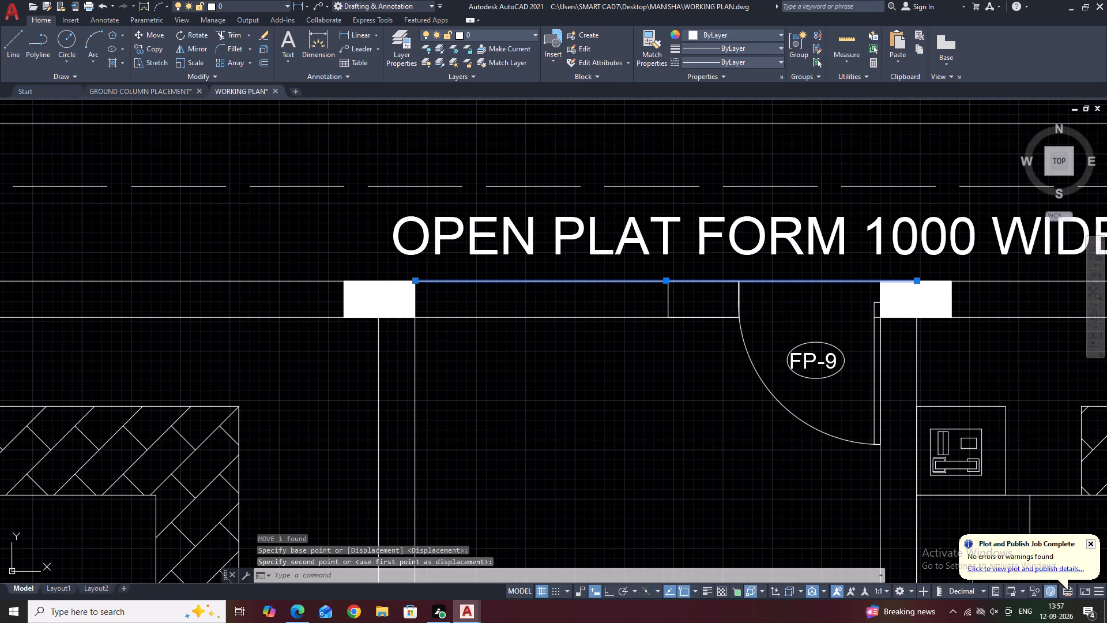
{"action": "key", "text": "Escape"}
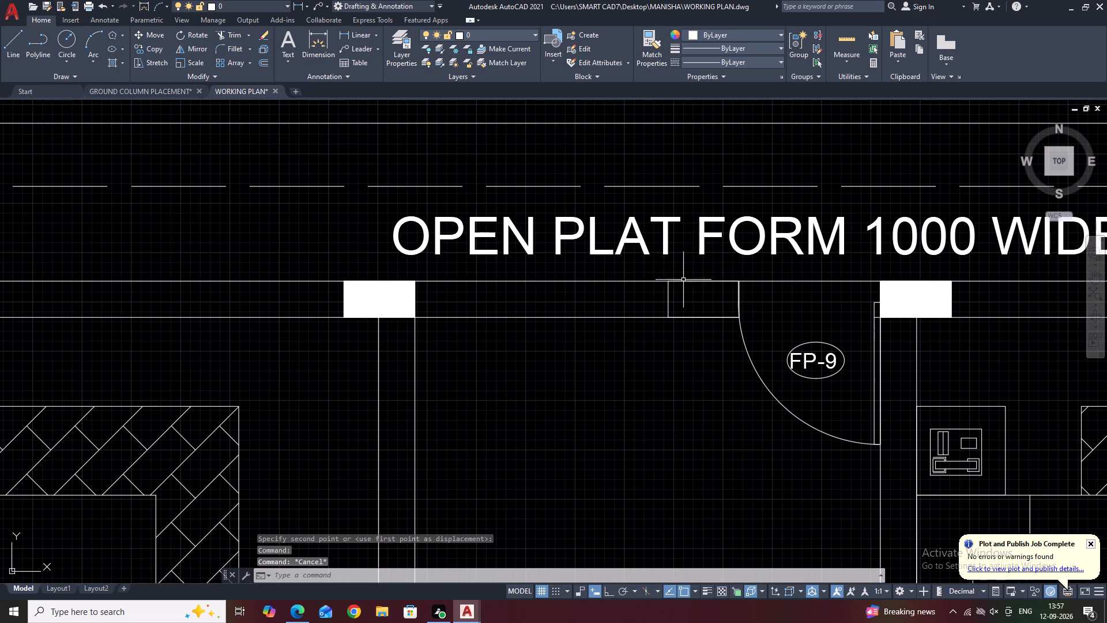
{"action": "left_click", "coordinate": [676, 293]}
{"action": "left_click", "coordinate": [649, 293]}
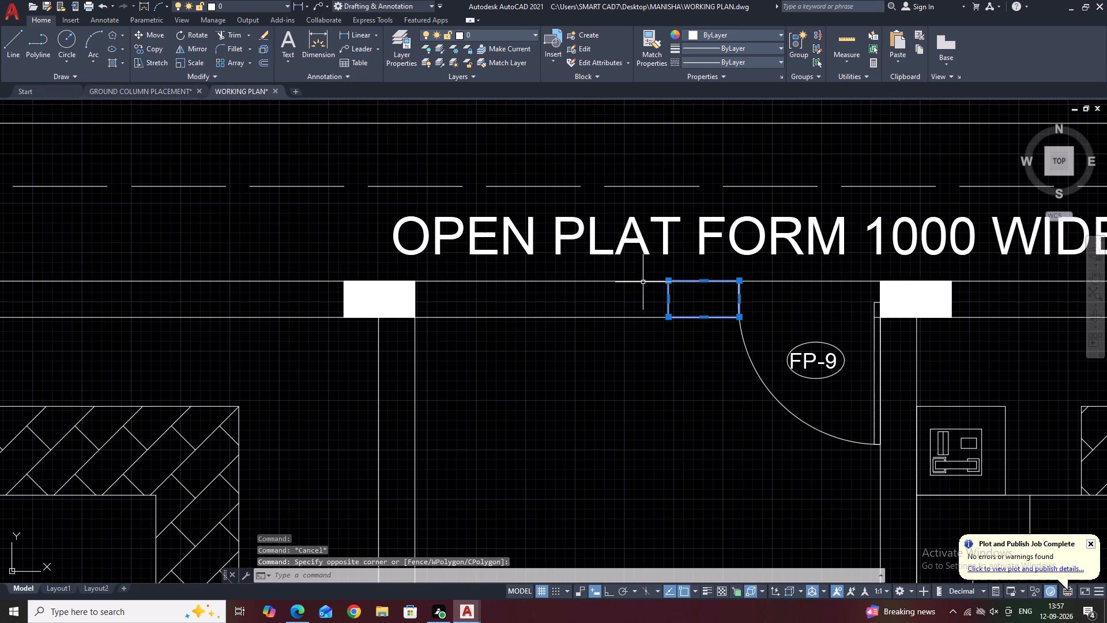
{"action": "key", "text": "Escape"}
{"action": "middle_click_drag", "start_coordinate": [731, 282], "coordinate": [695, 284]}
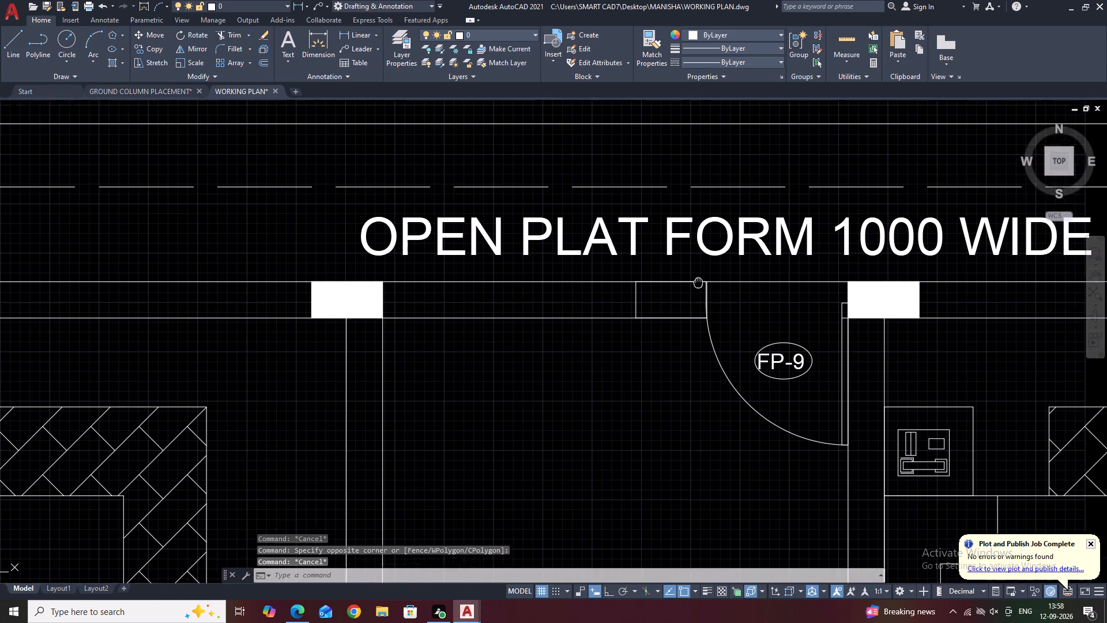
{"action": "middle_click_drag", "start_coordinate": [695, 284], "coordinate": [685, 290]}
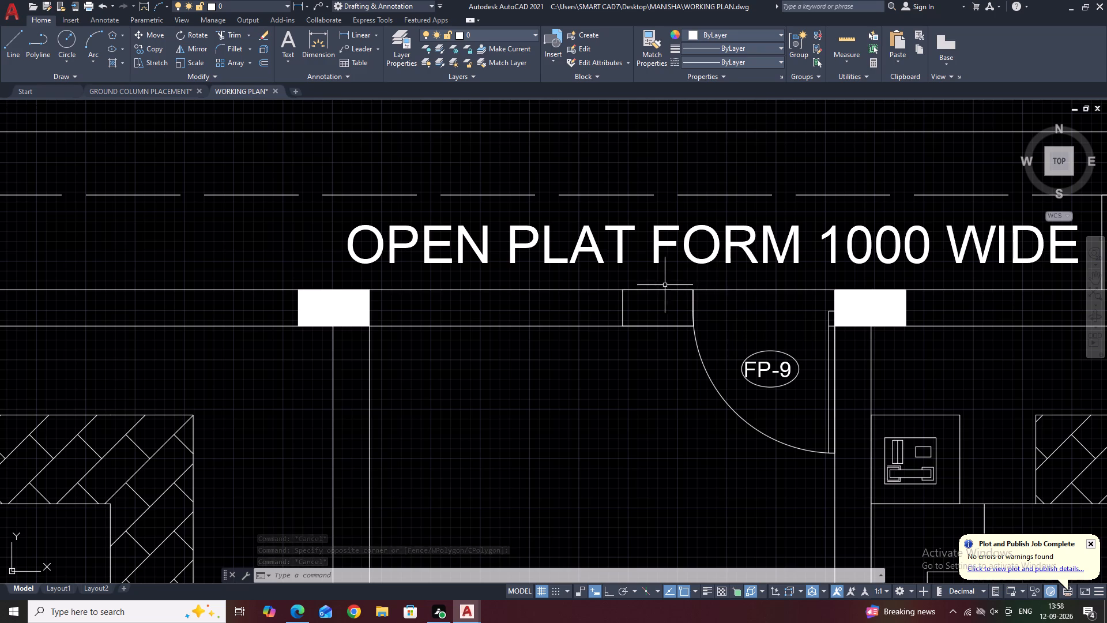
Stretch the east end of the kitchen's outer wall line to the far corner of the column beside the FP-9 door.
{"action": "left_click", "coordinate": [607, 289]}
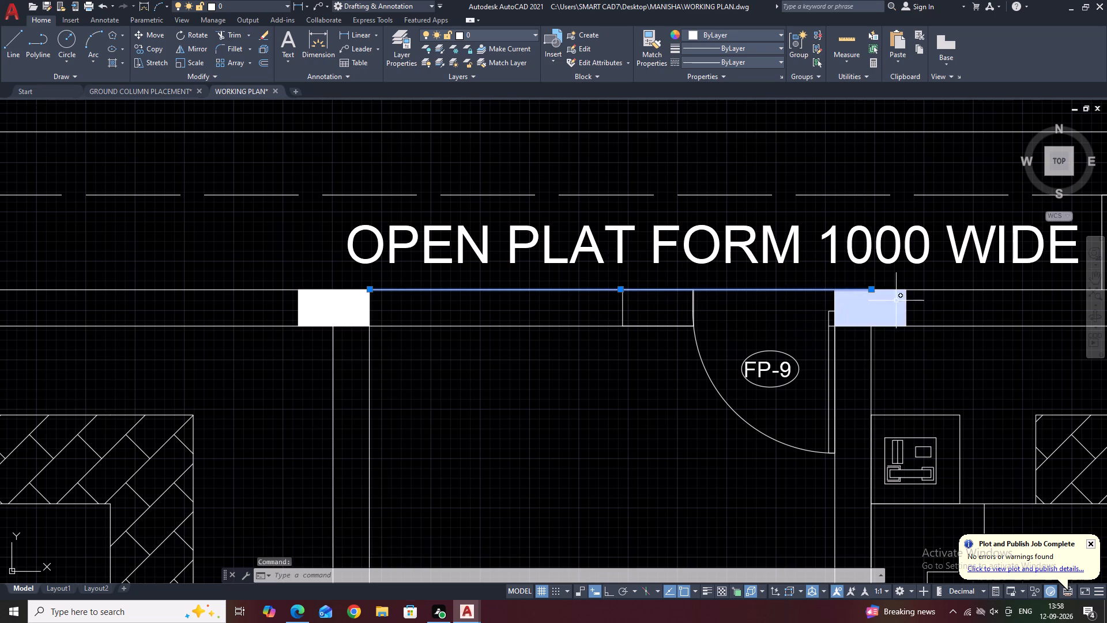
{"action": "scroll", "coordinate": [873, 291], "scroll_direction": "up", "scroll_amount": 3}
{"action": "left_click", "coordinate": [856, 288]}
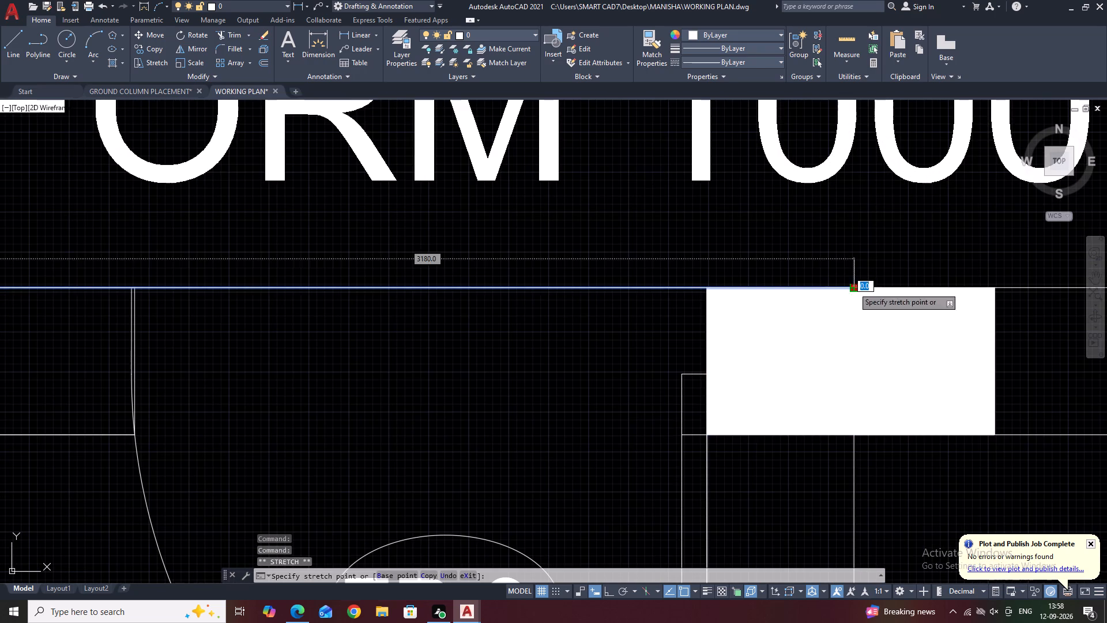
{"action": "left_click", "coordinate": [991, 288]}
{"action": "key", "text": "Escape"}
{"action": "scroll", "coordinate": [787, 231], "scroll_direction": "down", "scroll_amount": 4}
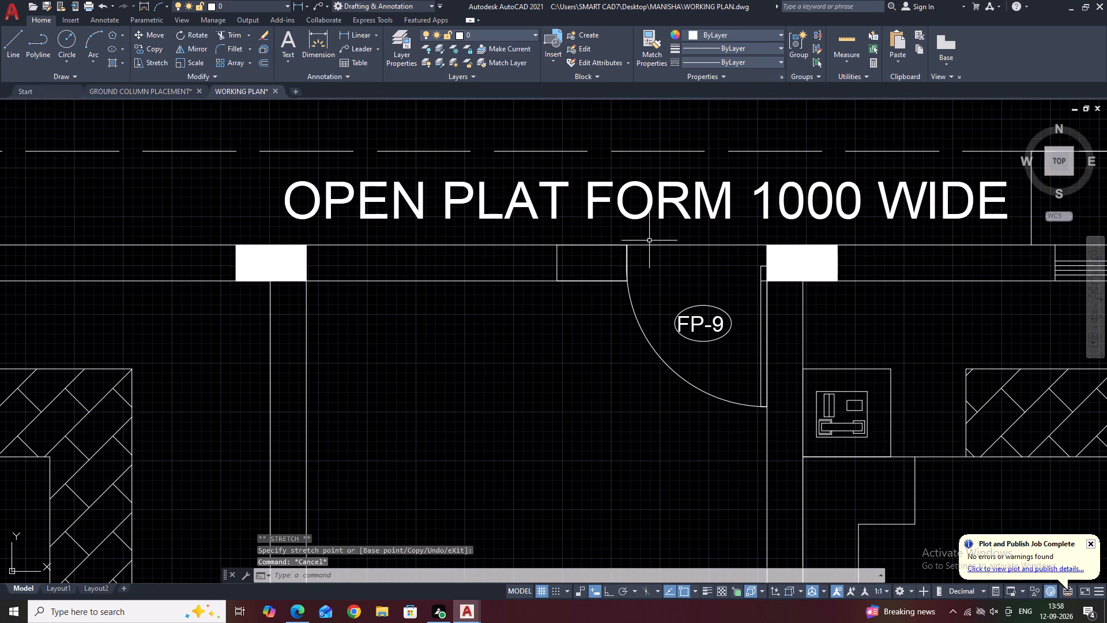
Move the small wall rectangle slightly west so its upper corner meets the upper end of the FP-9 door swing arc.
{"action": "scroll", "coordinate": [627, 256], "scroll_direction": "up", "scroll_amount": 4}
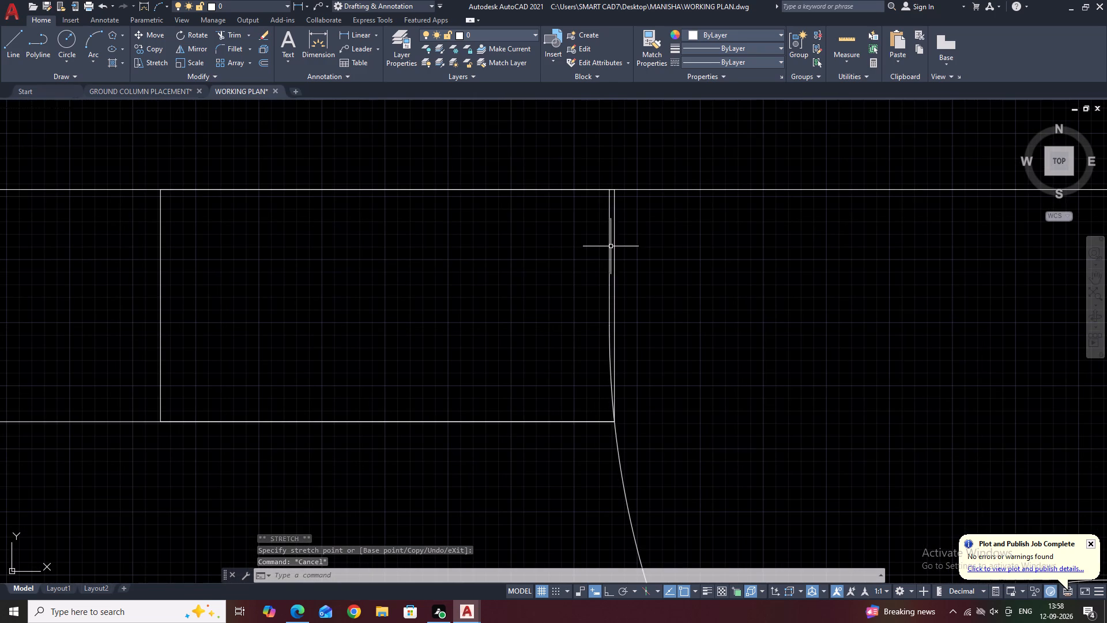
{"action": "left_click", "coordinate": [613, 242]}
{"action": "scroll", "coordinate": [637, 232], "scroll_direction": "down", "scroll_amount": 3}
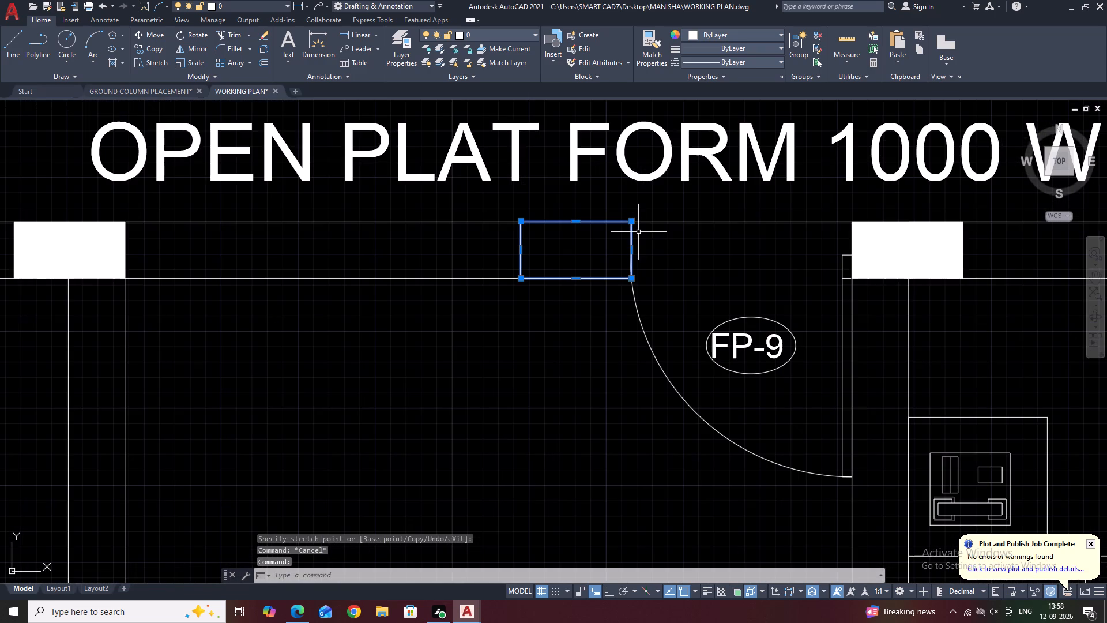
{"action": "type", "text": "M"}
{"action": "key", "text": "space"}
{"action": "scroll", "coordinate": [639, 232], "scroll_direction": "up", "scroll_amount": 3}
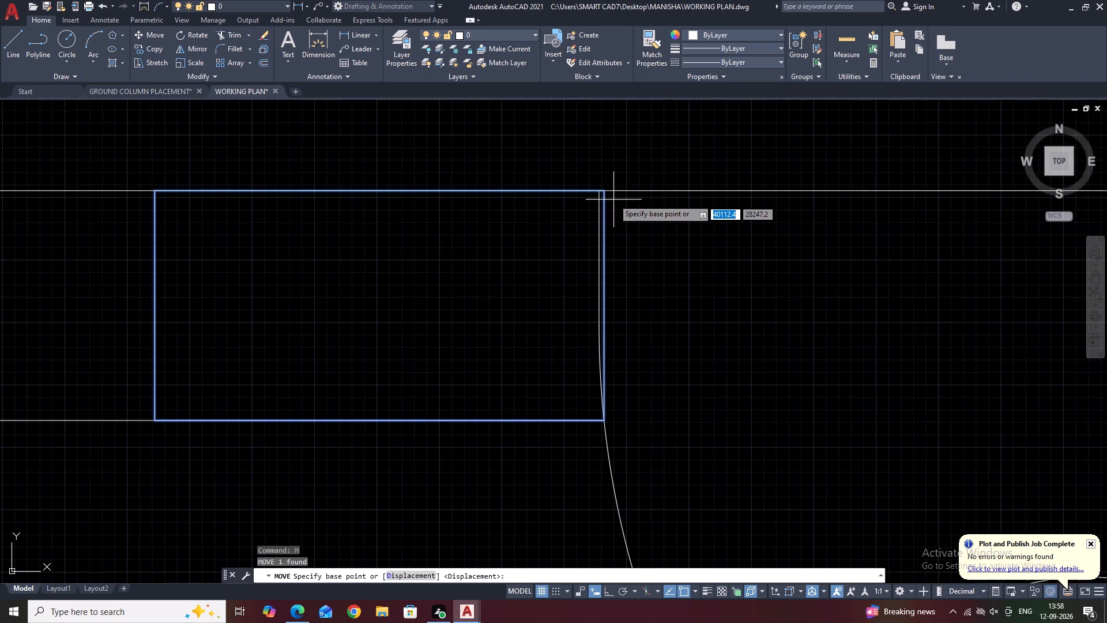
{"action": "scroll", "coordinate": [603, 188], "scroll_direction": "up", "scroll_amount": 2}
{"action": "left_click", "coordinate": [603, 196]}
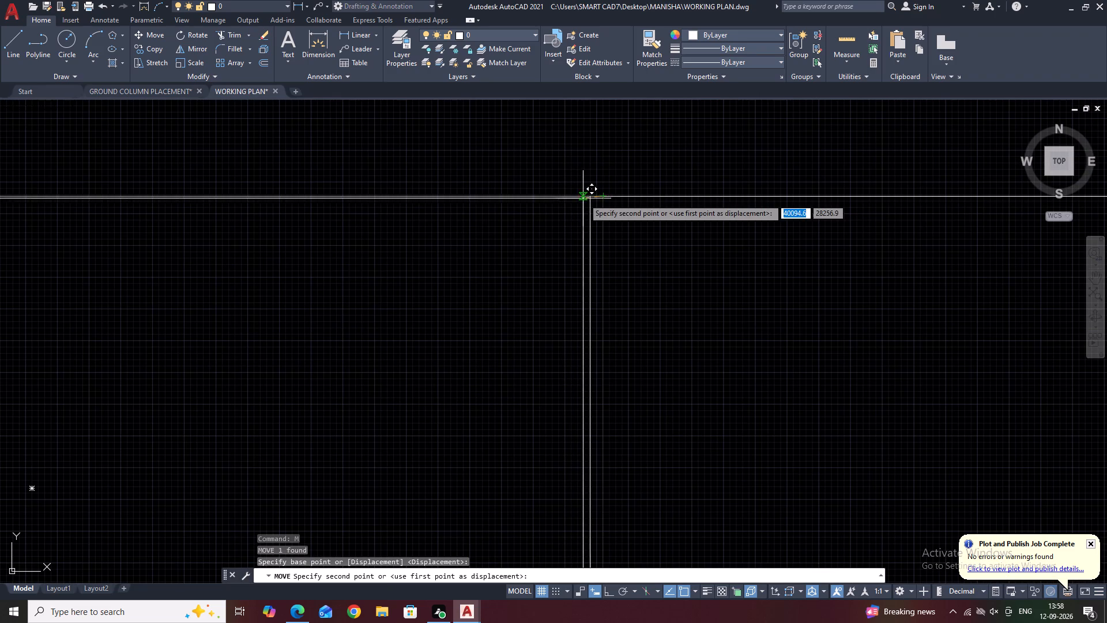
{"action": "left_click", "coordinate": [586, 197]}
{"action": "scroll", "coordinate": [627, 187], "scroll_direction": "down", "scroll_amount": 5}
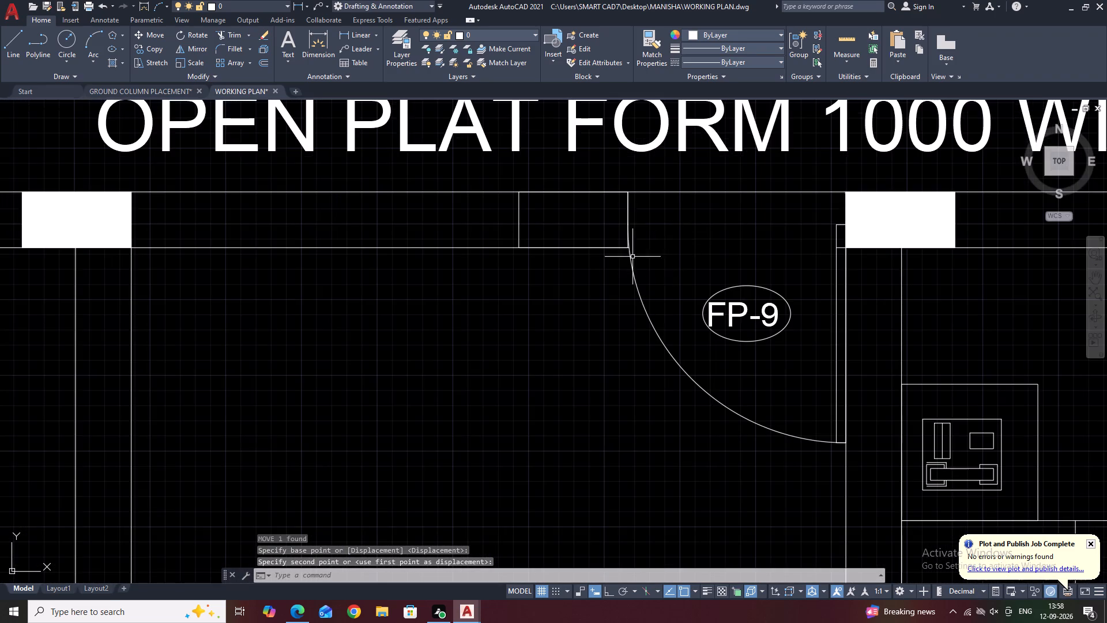
Shorten the kitchen's inner north wall line to about 1600 mm, ending at the small rectangle's west corner.
{"action": "scroll", "coordinate": [630, 252], "scroll_direction": "up", "scroll_amount": 6}
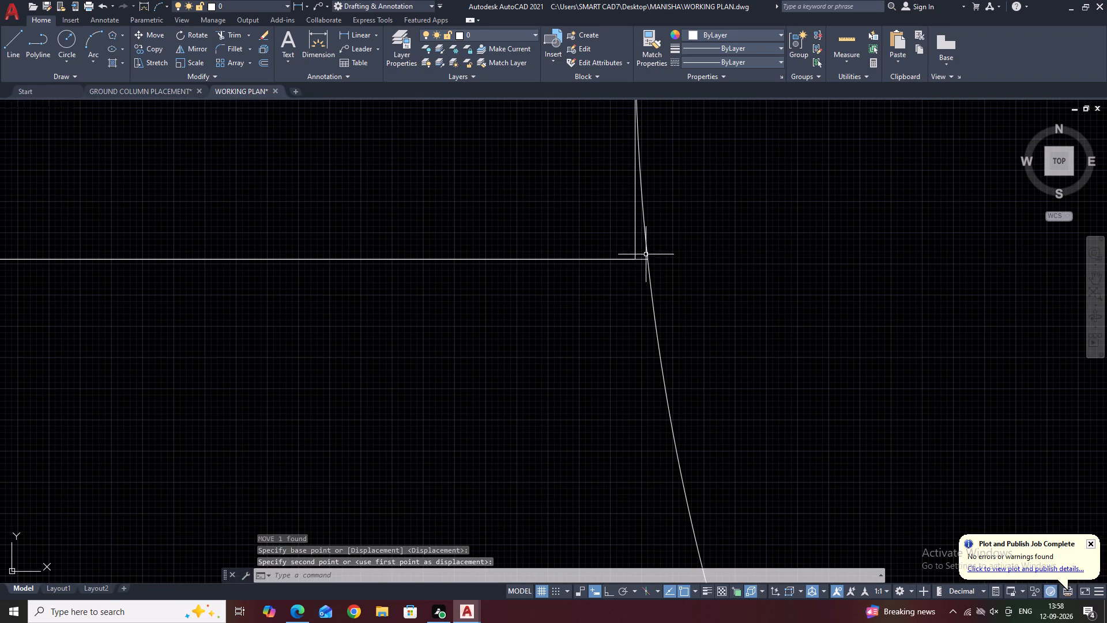
{"action": "scroll", "coordinate": [673, 254], "scroll_direction": "down", "scroll_amount": 4}
{"action": "scroll", "coordinate": [665, 259], "scroll_direction": "up", "scroll_amount": 3}
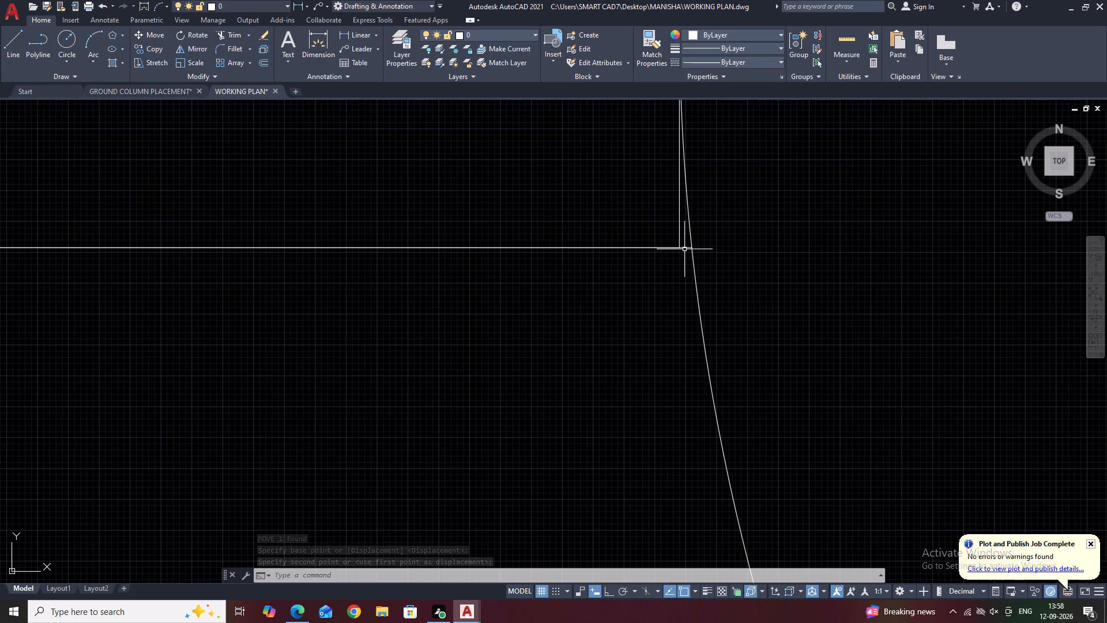
{"action": "left_click", "coordinate": [684, 249]}
{"action": "left_click", "coordinate": [692, 247]}
{"action": "scroll", "coordinate": [690, 245], "scroll_direction": "down", "scroll_amount": 4}
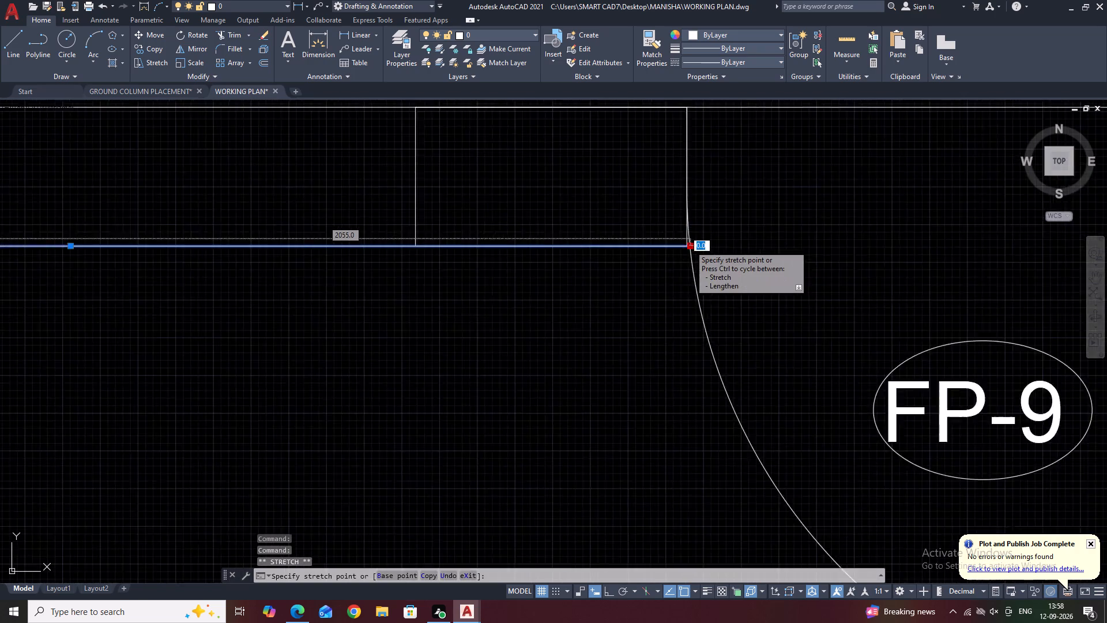
{"action": "left_click", "coordinate": [519, 247]}
{"action": "middle_click_drag", "start_coordinate": [586, 207], "coordinate": [617, 290]}
{"action": "key", "text": "Escape"}
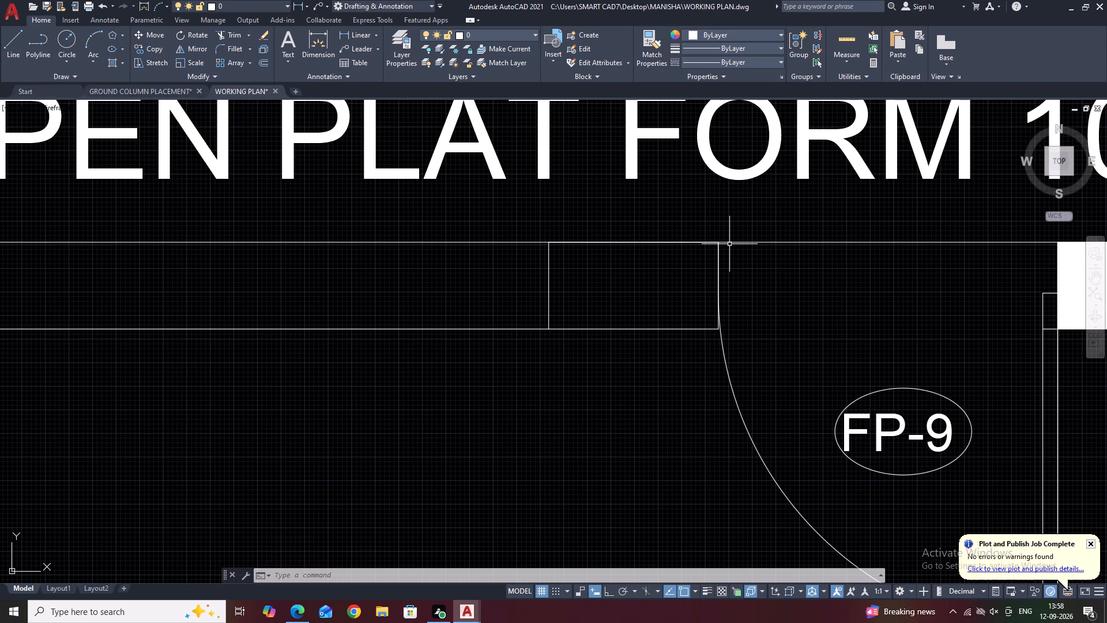
Trim the outer north wall line across the FP-9 opening and shorten its remaining kitchen segment to the small rectangle's west edge.
{"action": "type", "text": "TR"}
{"action": "key", "text": "space"}
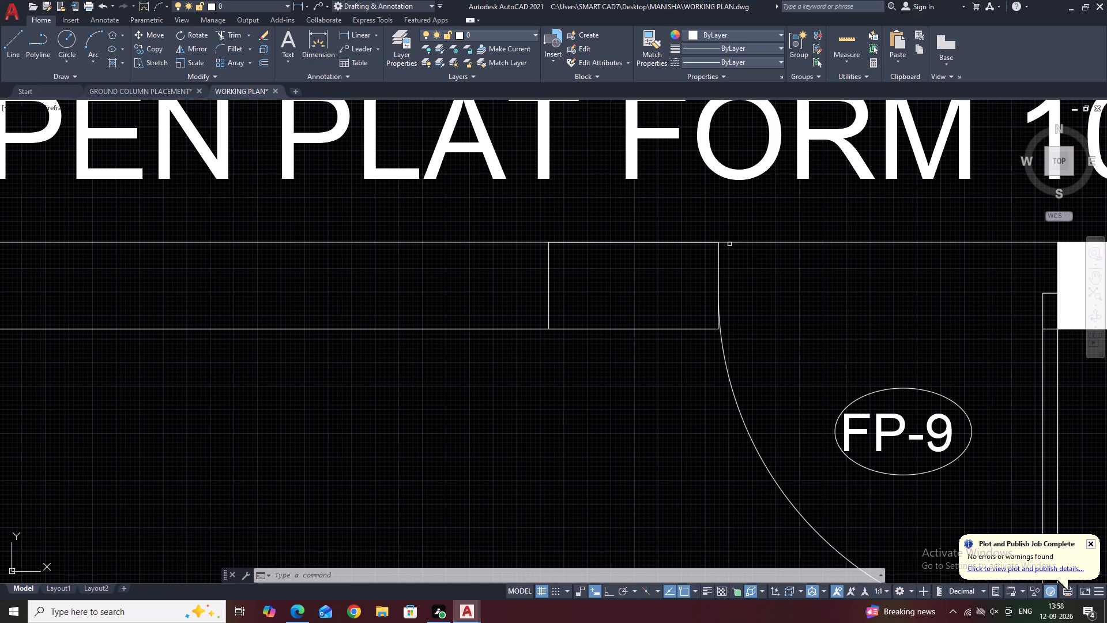
{"action": "left_click", "coordinate": [730, 242]}
{"action": "key", "text": "Escape"}
{"action": "scroll", "coordinate": [680, 237], "scroll_direction": "down", "scroll_amount": 3}
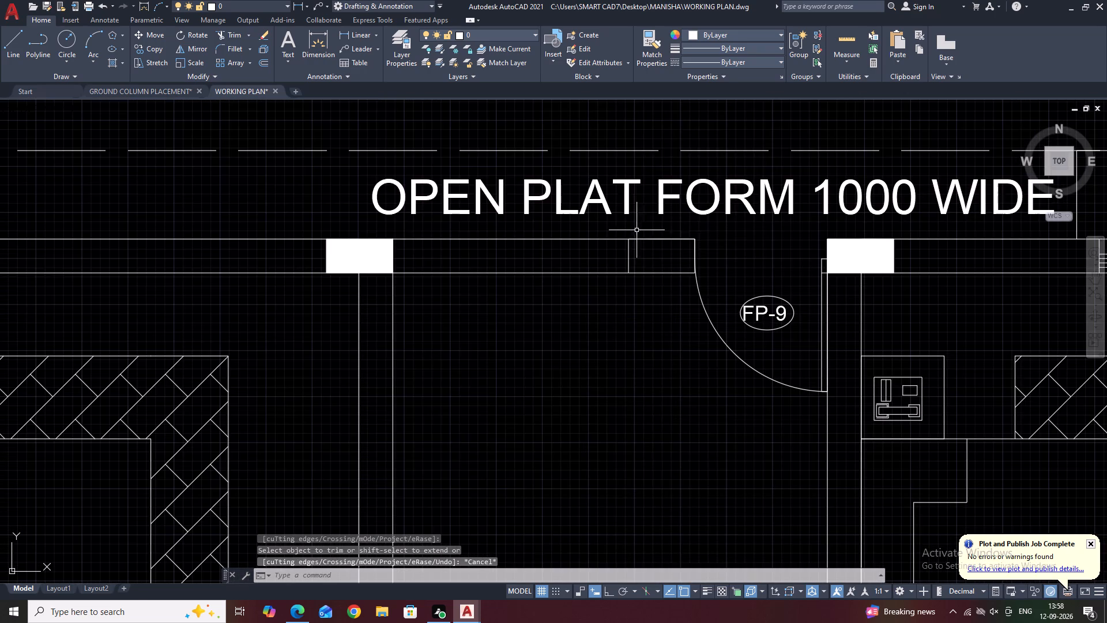
{"action": "scroll", "coordinate": [636, 230], "scroll_direction": "up", "scroll_amount": 2}
{"action": "left_click", "coordinate": [607, 243]}
{"action": "left_click", "coordinate": [571, 260]}
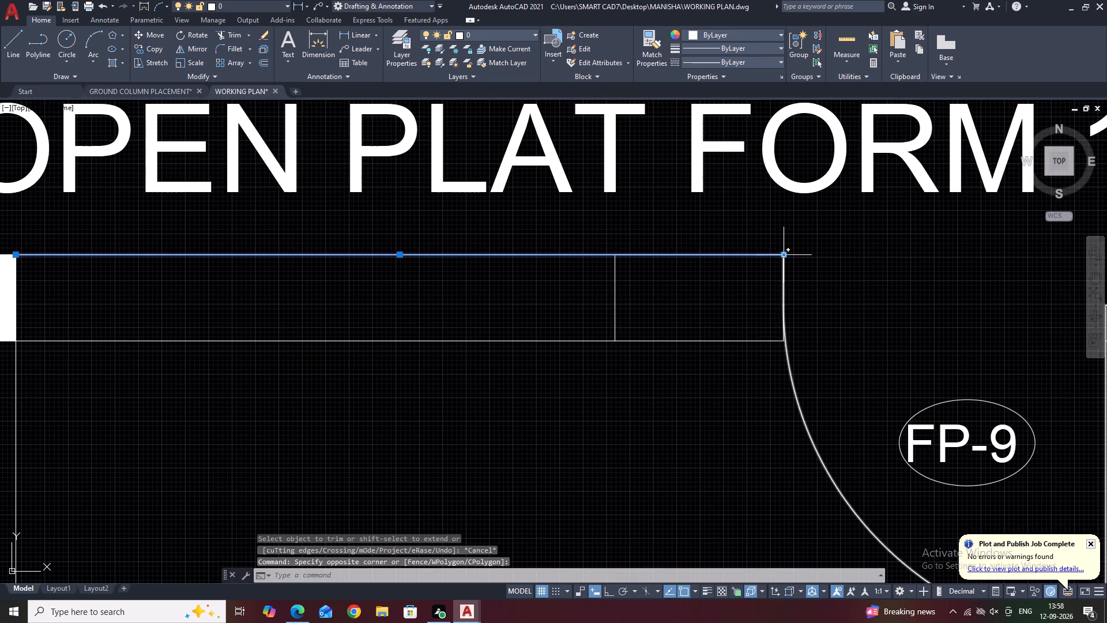
{"action": "left_click", "coordinate": [784, 255]}
{"action": "left_click", "coordinate": [614, 257]}
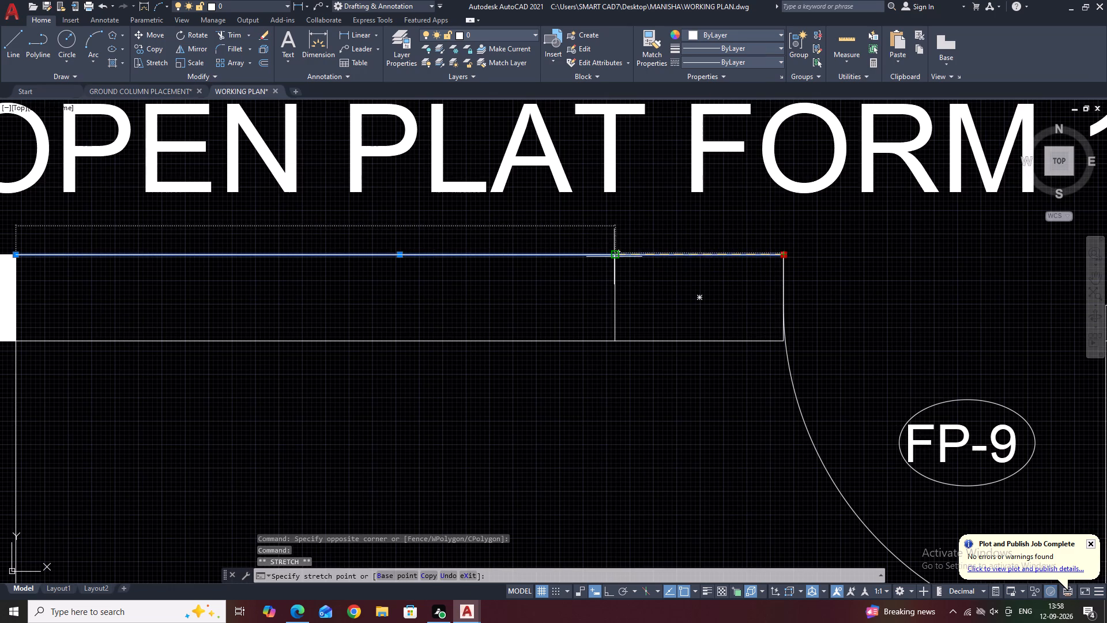
{"action": "key", "text": "Escape"}
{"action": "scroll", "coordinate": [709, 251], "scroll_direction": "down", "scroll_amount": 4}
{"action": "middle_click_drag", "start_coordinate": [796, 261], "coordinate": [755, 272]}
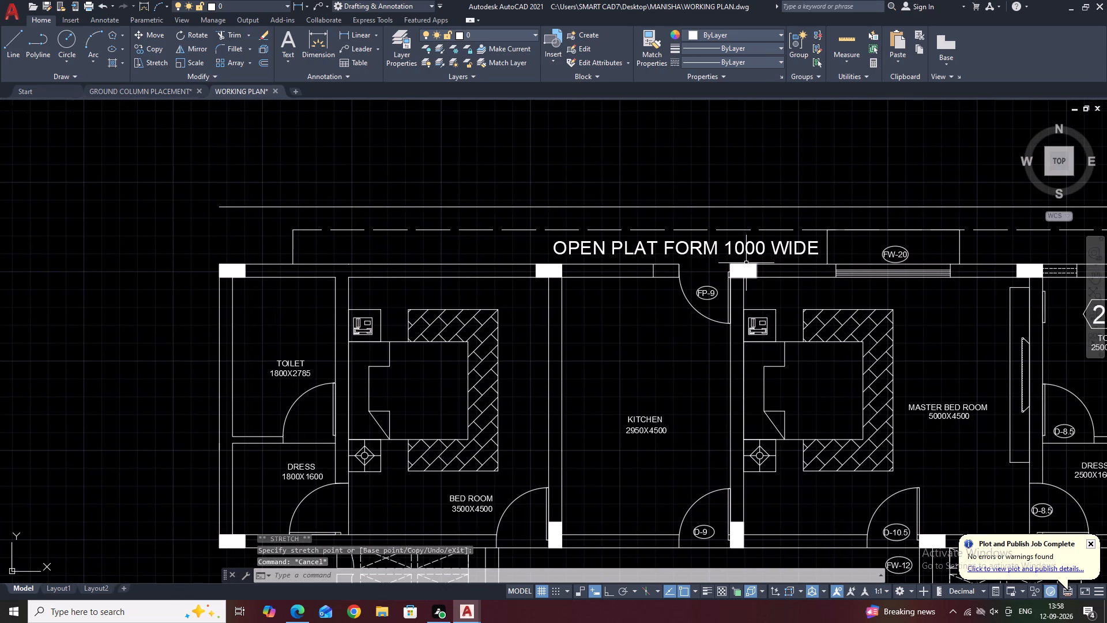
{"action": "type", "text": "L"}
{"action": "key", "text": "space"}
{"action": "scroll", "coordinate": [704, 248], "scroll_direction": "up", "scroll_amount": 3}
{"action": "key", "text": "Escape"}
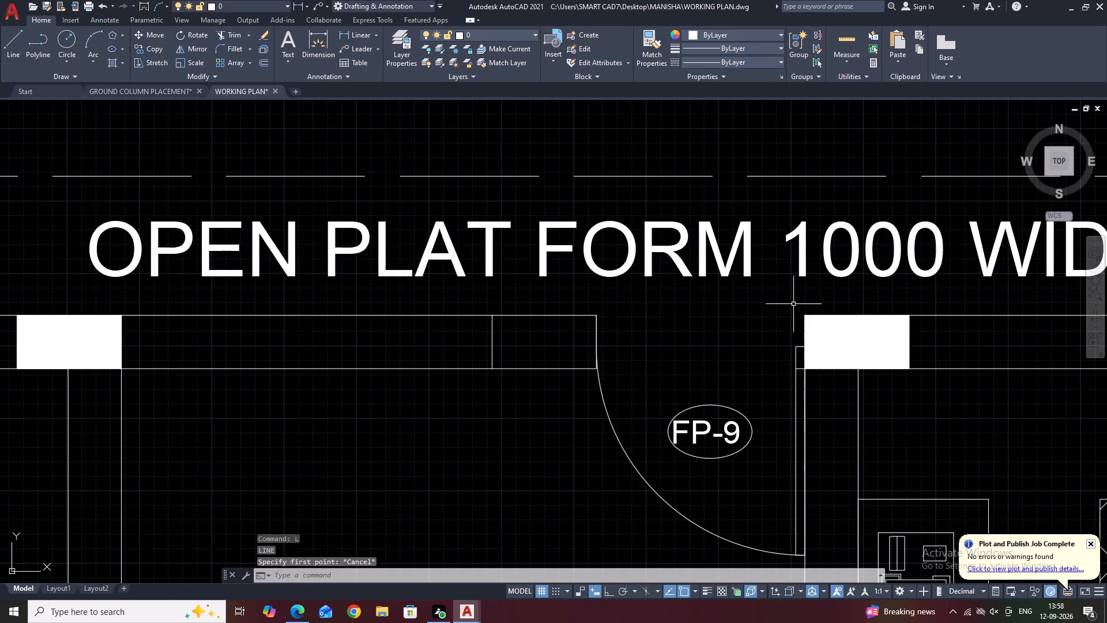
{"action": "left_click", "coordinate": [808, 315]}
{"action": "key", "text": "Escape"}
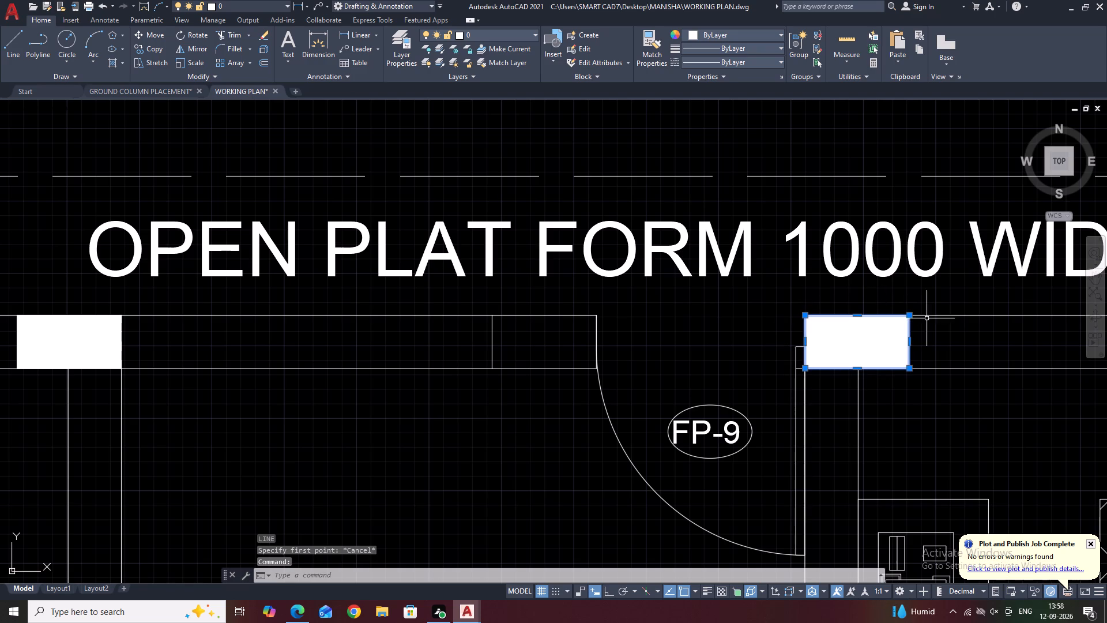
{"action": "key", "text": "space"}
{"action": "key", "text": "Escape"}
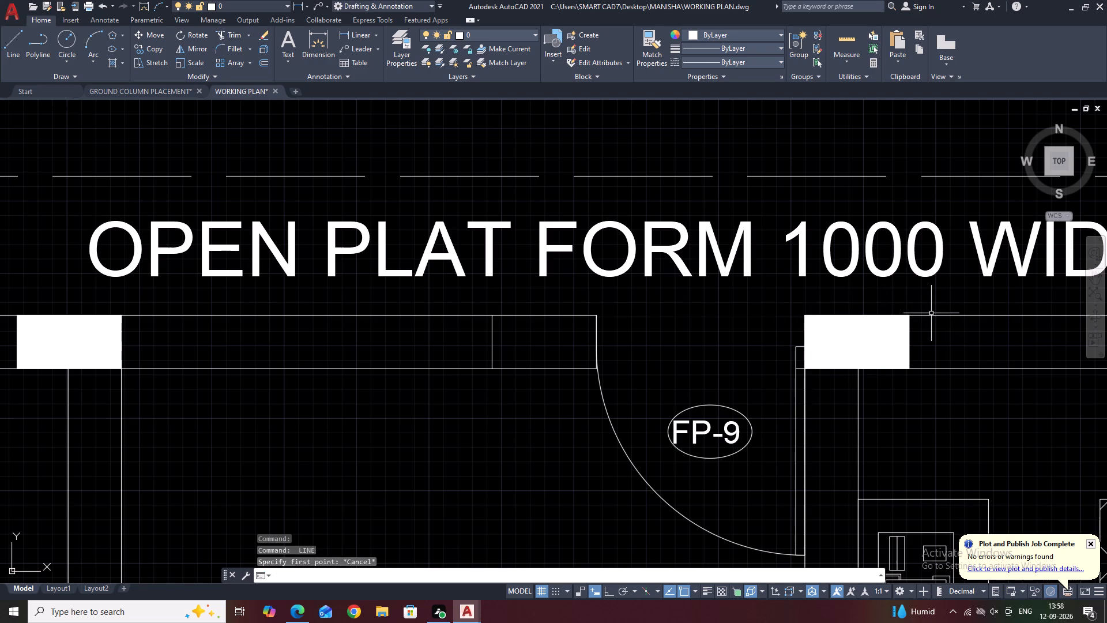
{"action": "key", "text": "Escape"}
Stretch the west end of the master bedroom's outer wall line across the FP-9 opening to the small rectangle's upper east corner.
{"action": "left_click", "coordinate": [932, 315]}
{"action": "left_click", "coordinate": [859, 316]}
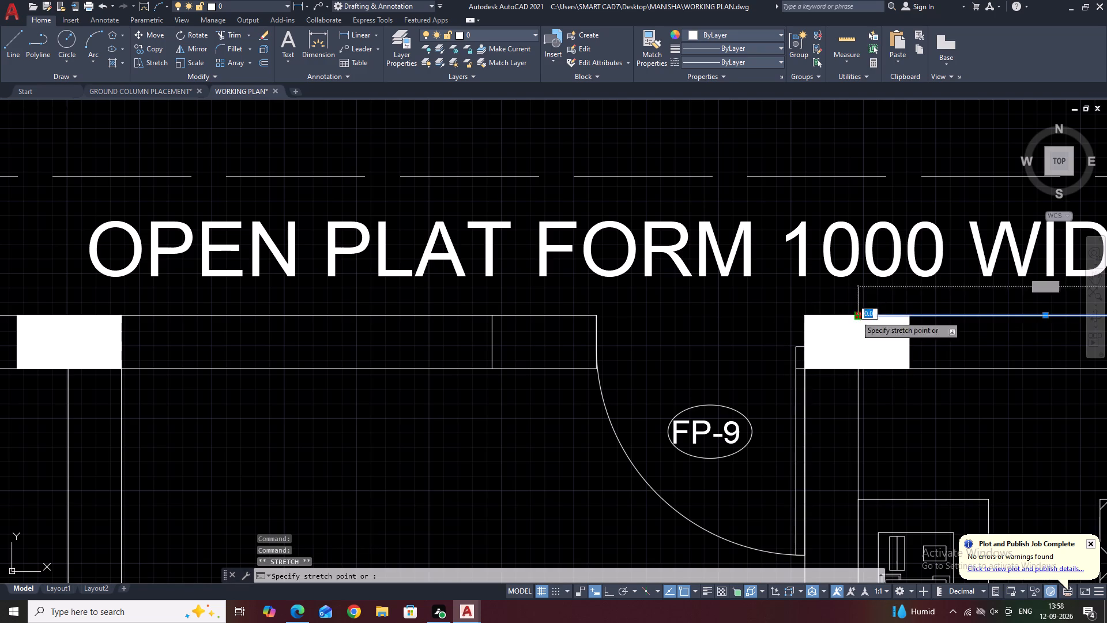
{"action": "left_click", "coordinate": [596, 317]}
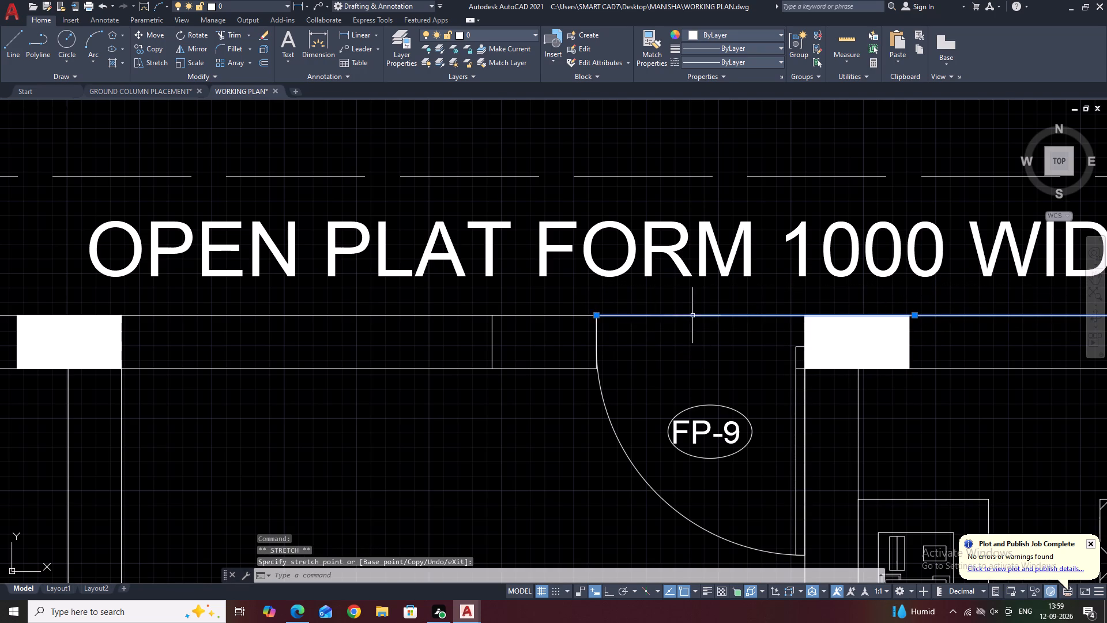
{"action": "key", "text": "Escape"}
{"action": "scroll", "coordinate": [782, 306], "scroll_direction": "down", "scroll_amount": 3}
{"action": "scroll", "coordinate": [696, 302], "scroll_direction": "up", "scroll_amount": 2}
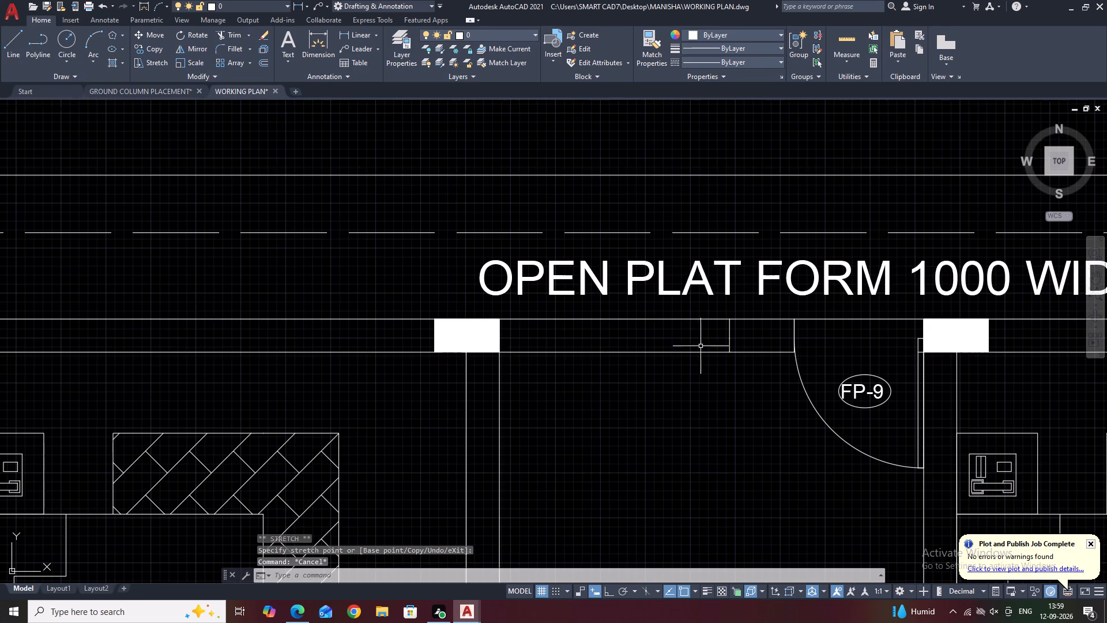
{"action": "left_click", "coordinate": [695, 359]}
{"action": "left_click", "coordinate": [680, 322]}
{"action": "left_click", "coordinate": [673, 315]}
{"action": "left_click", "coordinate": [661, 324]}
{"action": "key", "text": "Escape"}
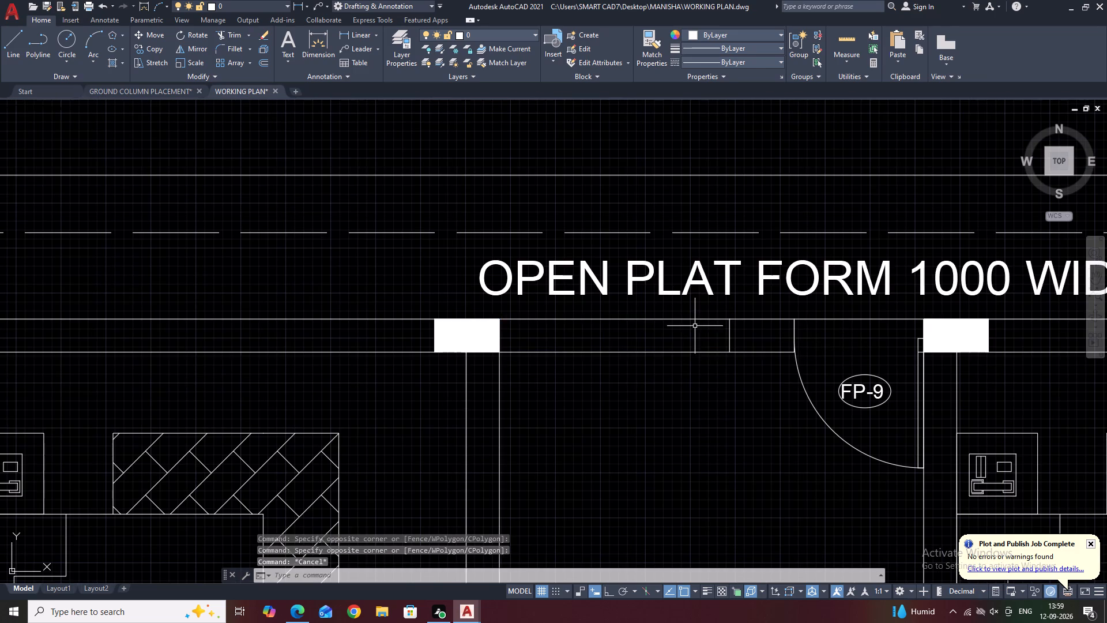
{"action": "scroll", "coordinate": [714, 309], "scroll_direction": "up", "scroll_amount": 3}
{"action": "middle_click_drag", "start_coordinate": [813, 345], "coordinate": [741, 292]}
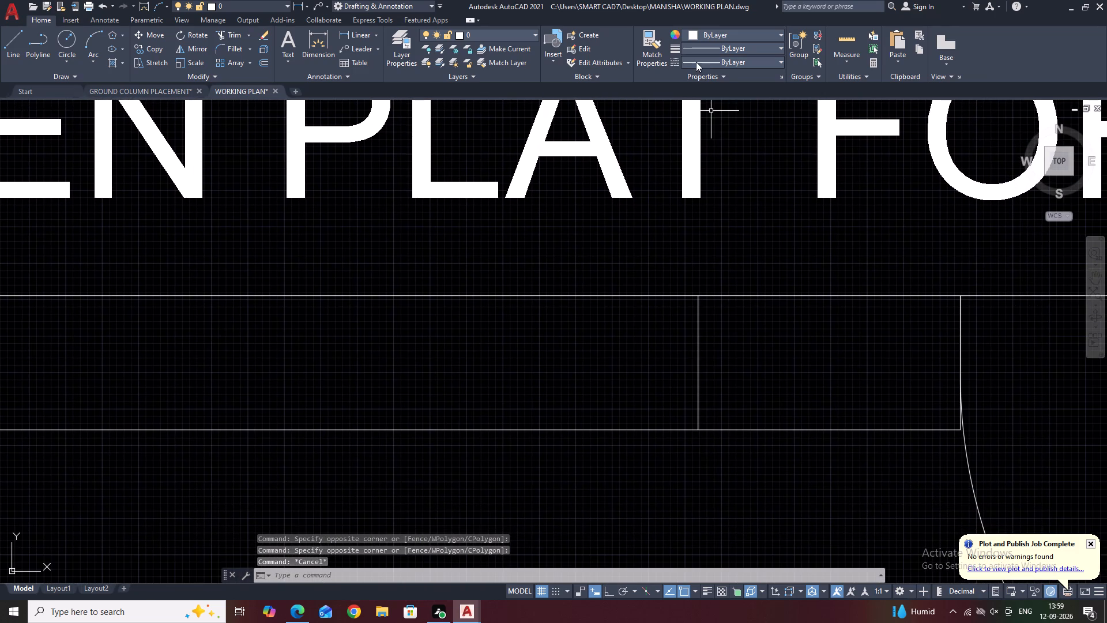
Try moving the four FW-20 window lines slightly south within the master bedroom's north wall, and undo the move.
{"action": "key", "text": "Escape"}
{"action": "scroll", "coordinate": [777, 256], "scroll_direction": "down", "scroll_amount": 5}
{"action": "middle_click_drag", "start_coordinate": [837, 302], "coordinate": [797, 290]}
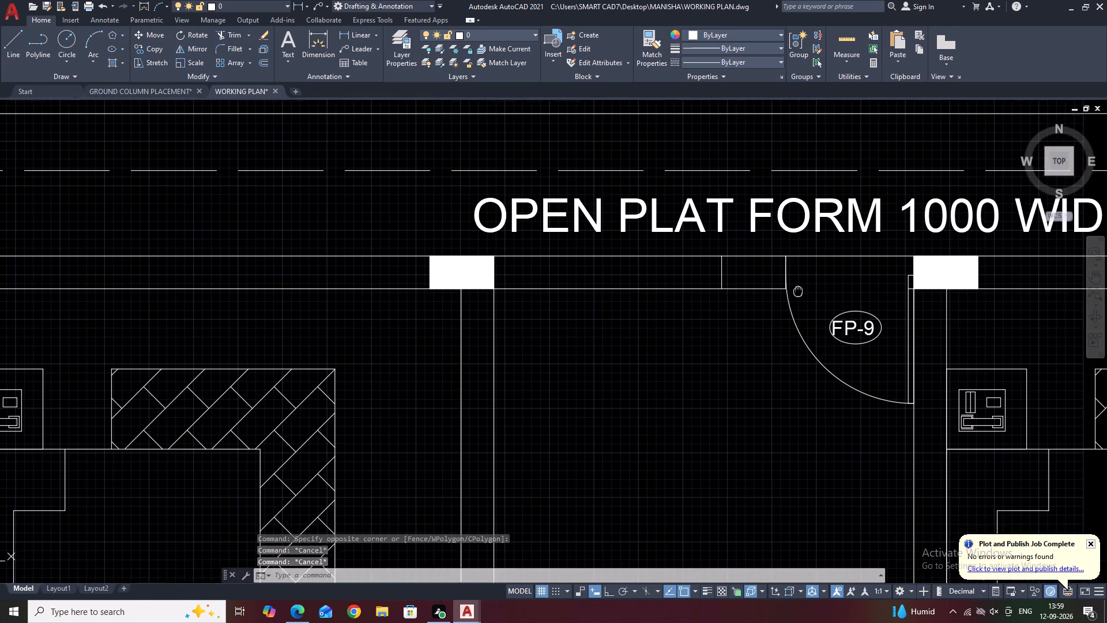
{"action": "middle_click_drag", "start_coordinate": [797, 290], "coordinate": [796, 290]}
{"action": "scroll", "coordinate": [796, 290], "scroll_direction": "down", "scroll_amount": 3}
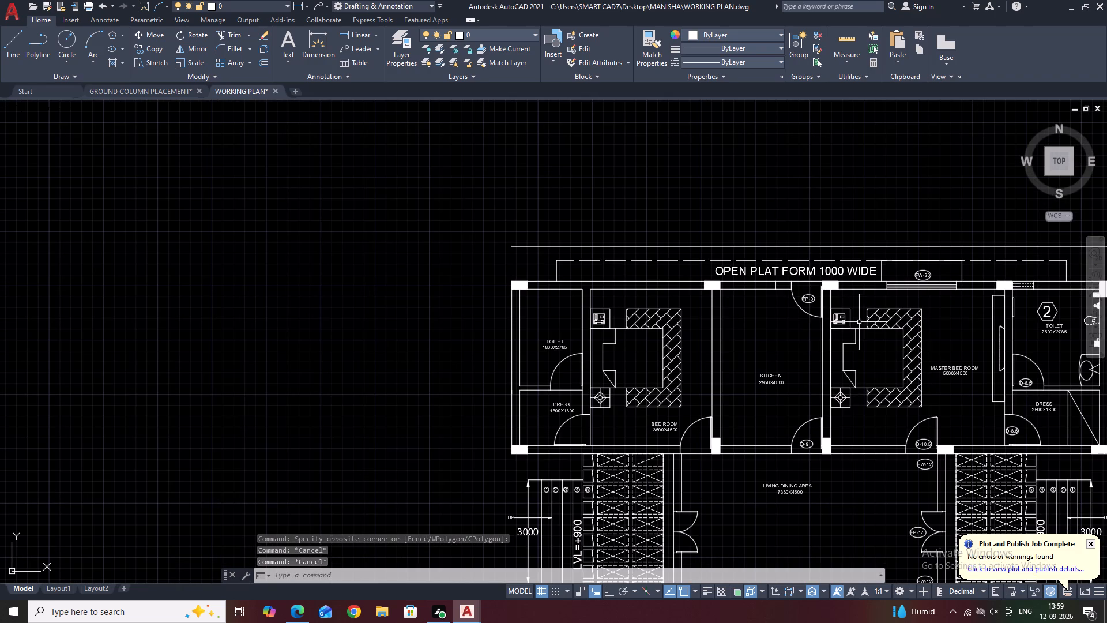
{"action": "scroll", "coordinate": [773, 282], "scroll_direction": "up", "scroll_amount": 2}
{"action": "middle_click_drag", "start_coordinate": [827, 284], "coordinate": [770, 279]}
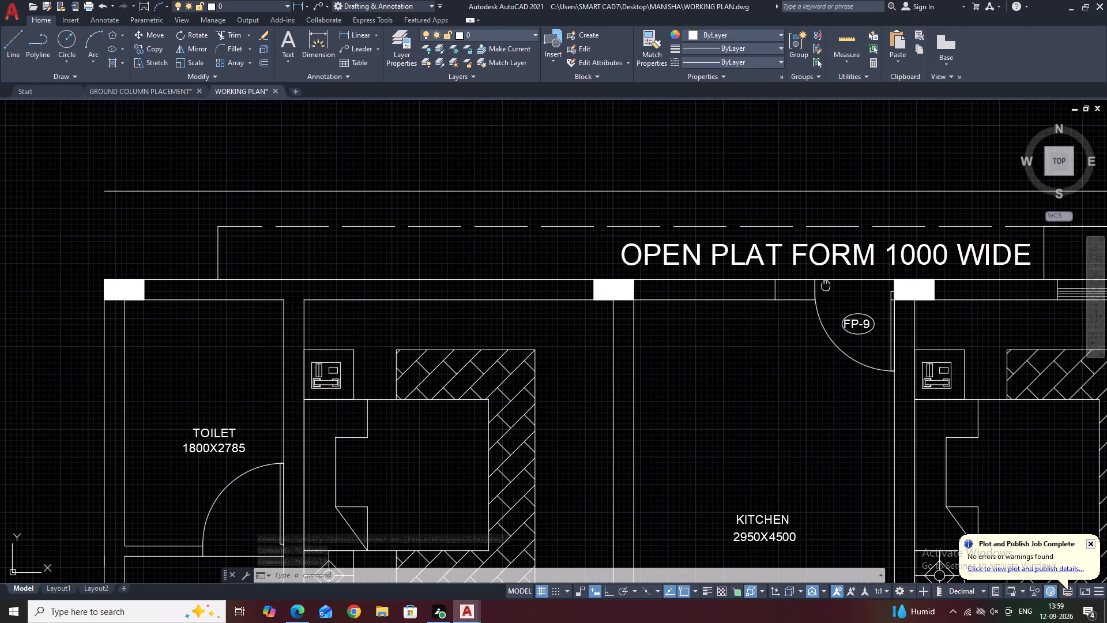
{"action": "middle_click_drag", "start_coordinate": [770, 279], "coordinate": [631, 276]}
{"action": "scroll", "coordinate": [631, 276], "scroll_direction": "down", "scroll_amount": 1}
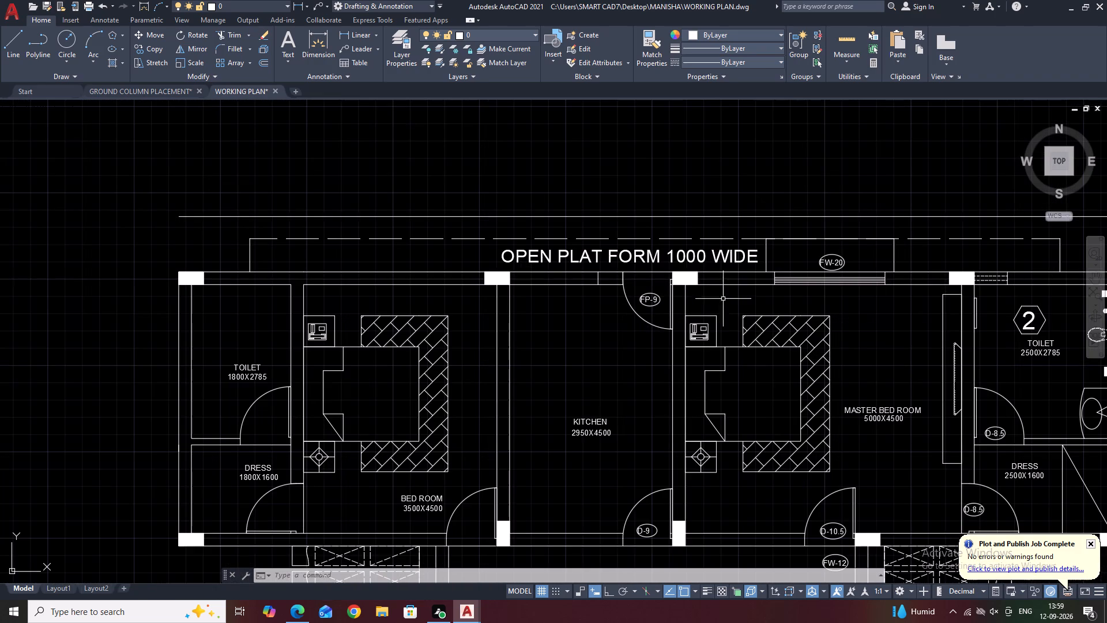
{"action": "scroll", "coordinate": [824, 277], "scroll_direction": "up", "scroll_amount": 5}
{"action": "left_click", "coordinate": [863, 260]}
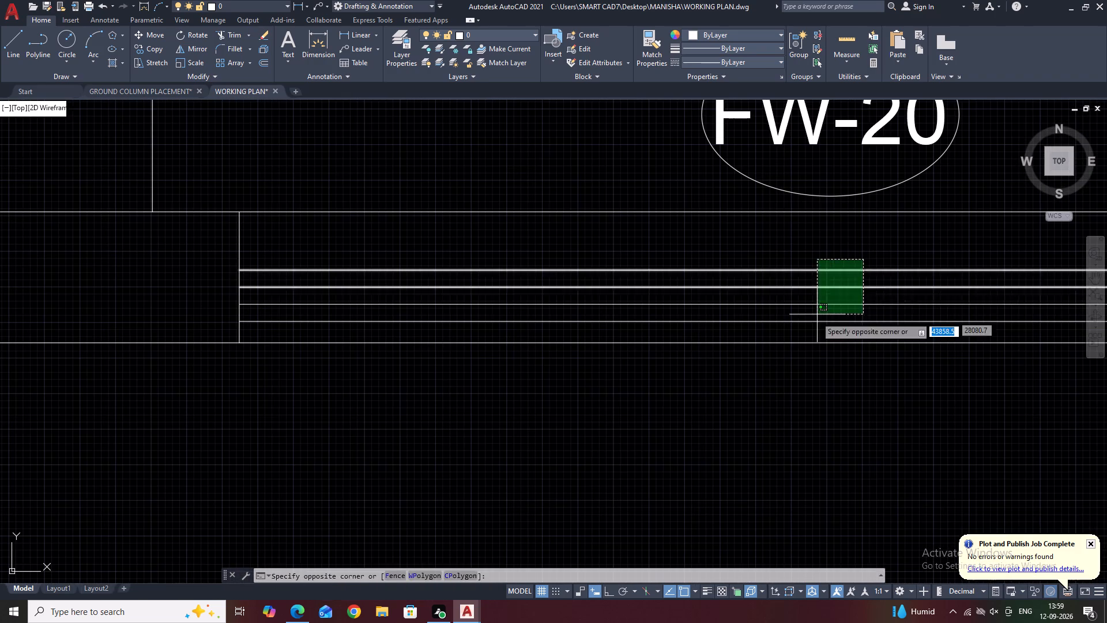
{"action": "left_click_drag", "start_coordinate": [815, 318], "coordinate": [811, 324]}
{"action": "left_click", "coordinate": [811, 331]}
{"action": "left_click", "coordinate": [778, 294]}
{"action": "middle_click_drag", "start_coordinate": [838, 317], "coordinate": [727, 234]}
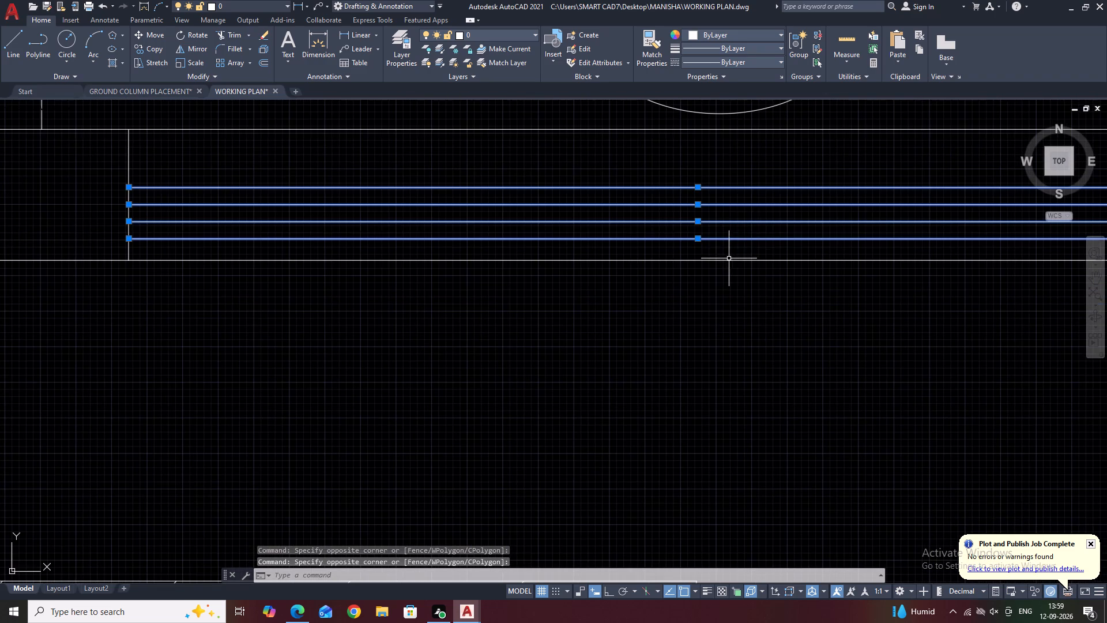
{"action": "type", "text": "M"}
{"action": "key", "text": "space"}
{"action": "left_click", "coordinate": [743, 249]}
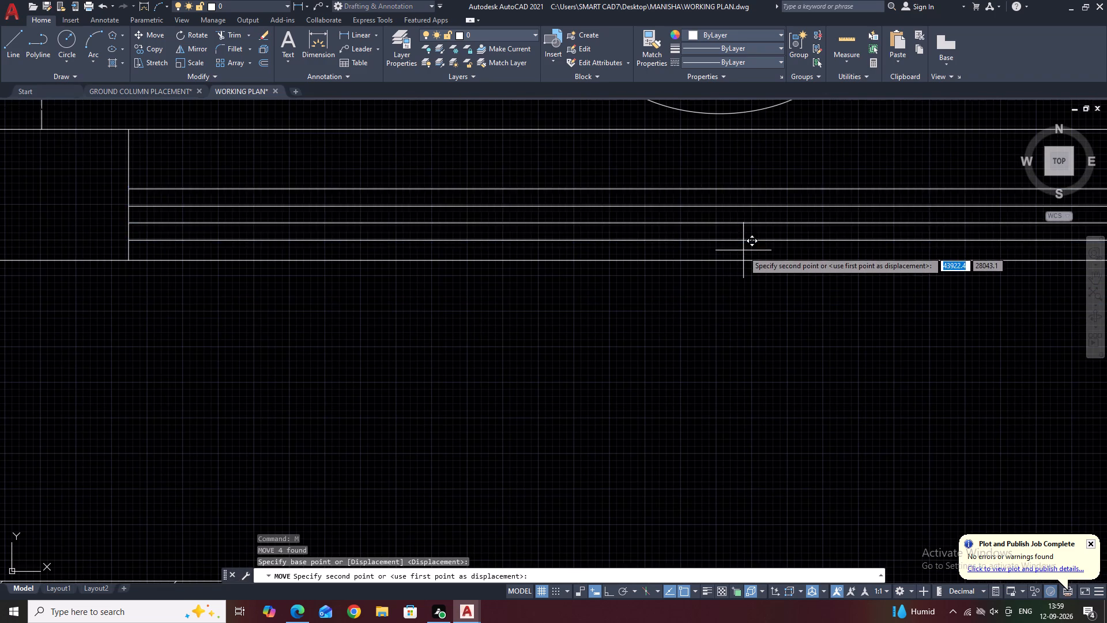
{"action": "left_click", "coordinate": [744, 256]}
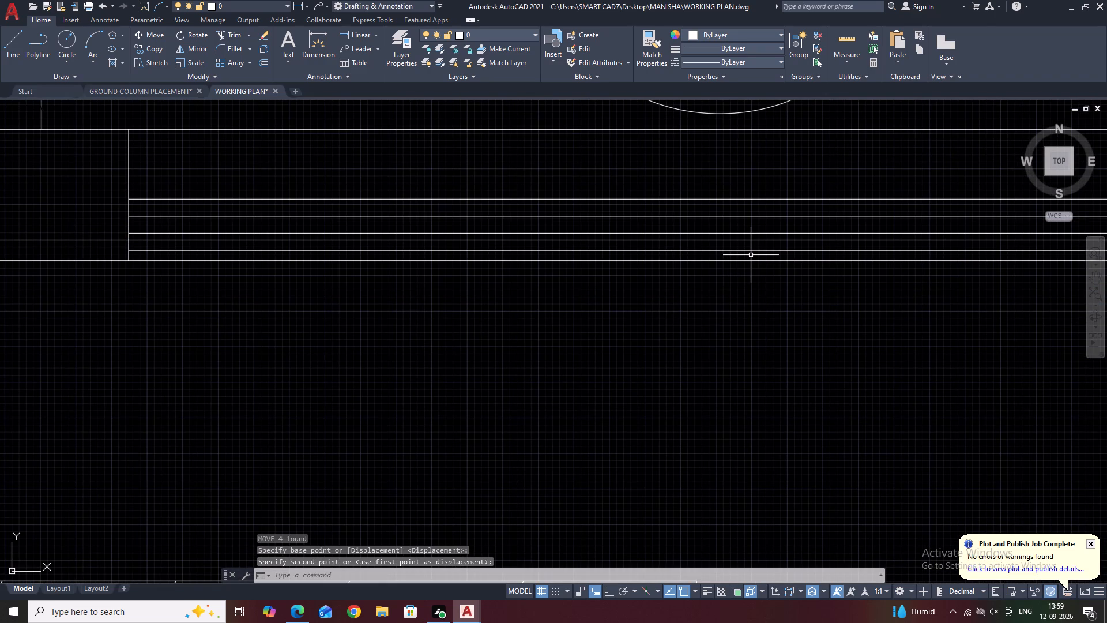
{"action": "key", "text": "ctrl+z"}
Move the four FW-20 window lines slightly south, closer to the inner face of the master bedroom's north wall.
{"action": "left_click_drag", "start_coordinate": [754, 246], "coordinate": [753, 238]}
{"action": "left_click", "coordinate": [711, 174]}
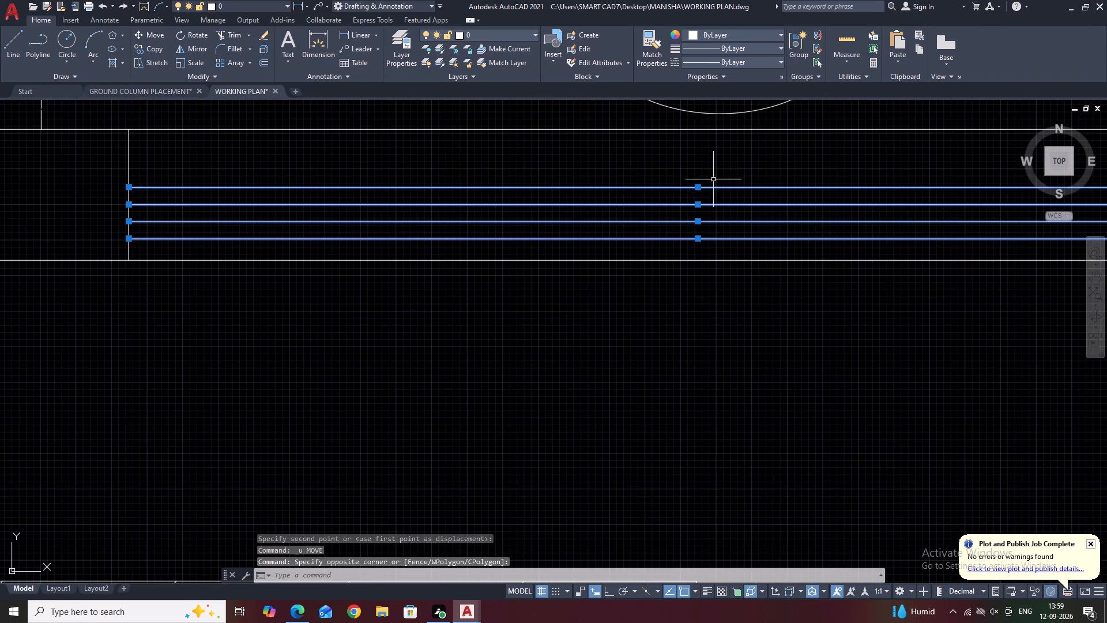
{"action": "type", "text": "M"}
{"action": "key", "text": "space"}
{"action": "scroll", "coordinate": [693, 242], "scroll_direction": "up", "scroll_amount": 2}
{"action": "left_click", "coordinate": [697, 233]}
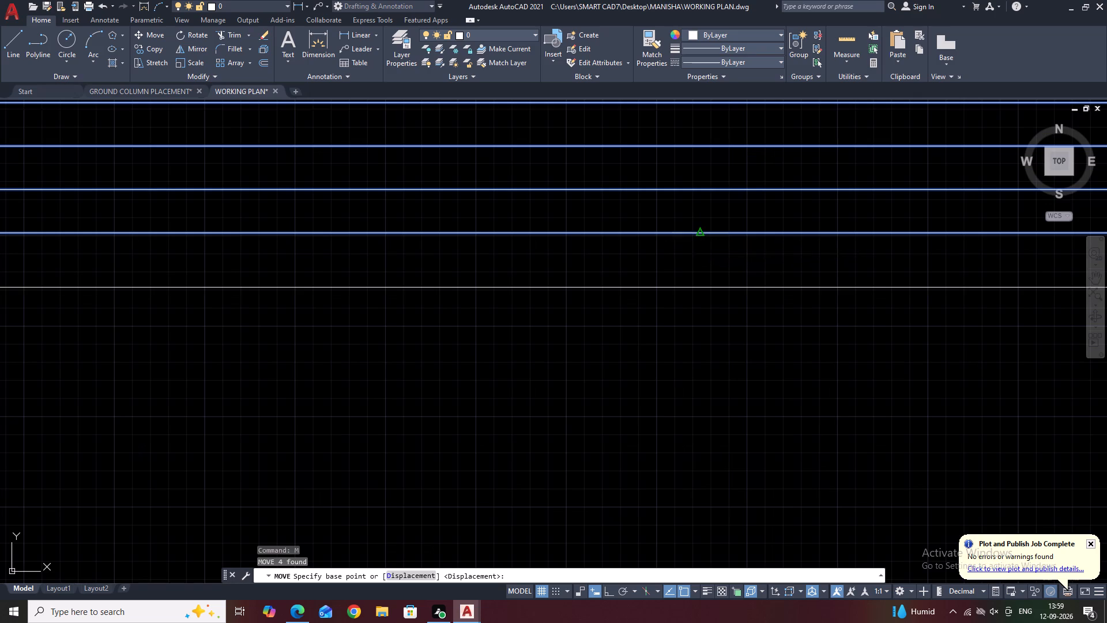
{"action": "left_click", "coordinate": [698, 252]}
Copy the four FW-20 window lines into the kitchen, just below its north wall and west of the FP-9 door.
{"action": "scroll", "coordinate": [712, 232], "scroll_direction": "down", "scroll_amount": 4}
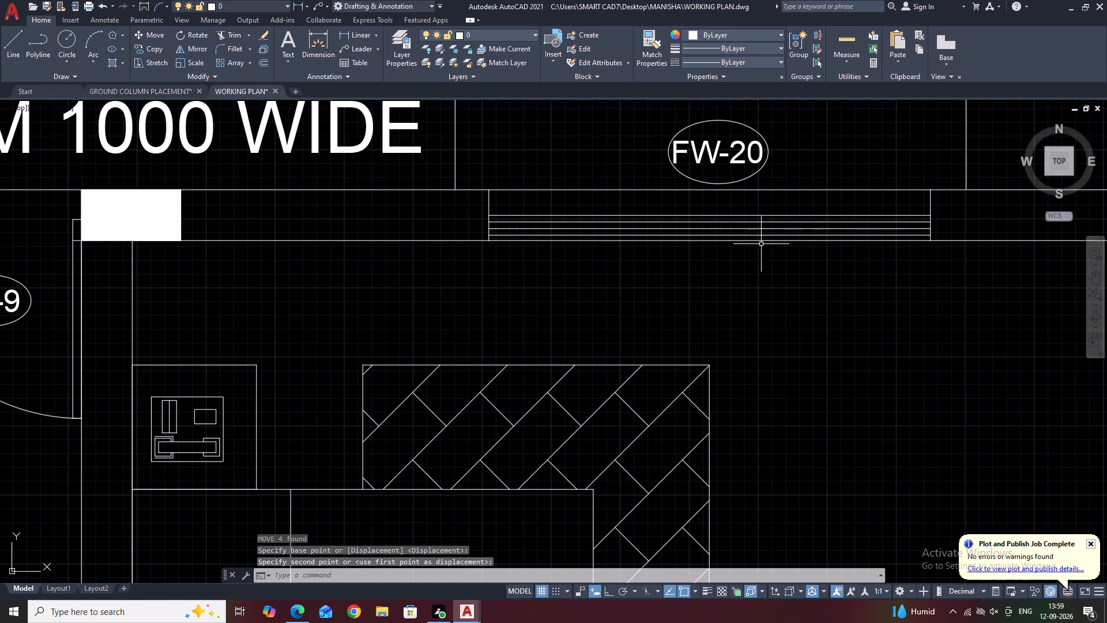
{"action": "scroll", "coordinate": [914, 236], "scroll_direction": "up", "scroll_amount": 3}
{"action": "left_click", "coordinate": [914, 244]}
{"action": "left_click", "coordinate": [842, 147]}
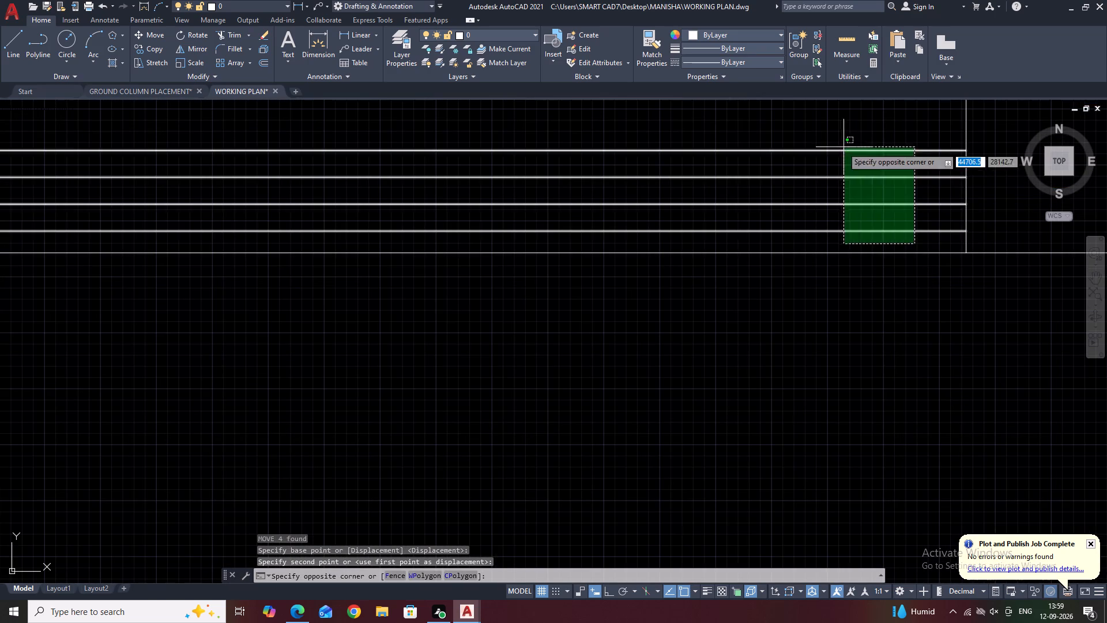
{"action": "middle_click_drag", "start_coordinate": [837, 181], "coordinate": [841, 268]}
{"action": "key", "text": "c"}
{"action": "key", "text": "o"}
{"action": "key", "text": "space"}
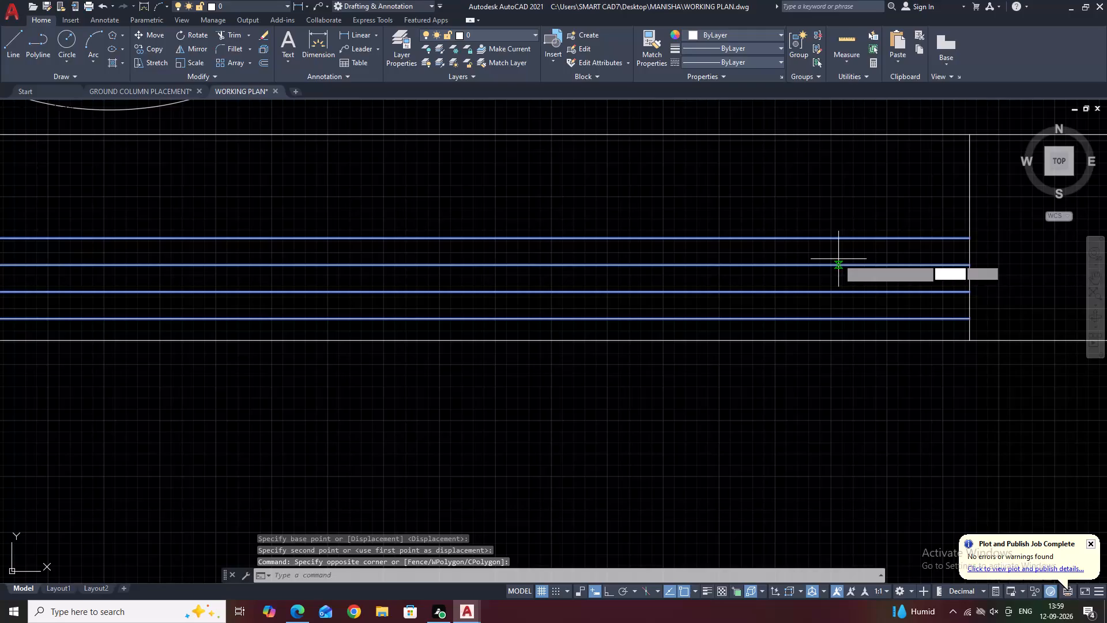
{"action": "left_click", "coordinate": [970, 317]}
{"action": "scroll", "coordinate": [967, 317], "scroll_direction": "down", "scroll_amount": 4}
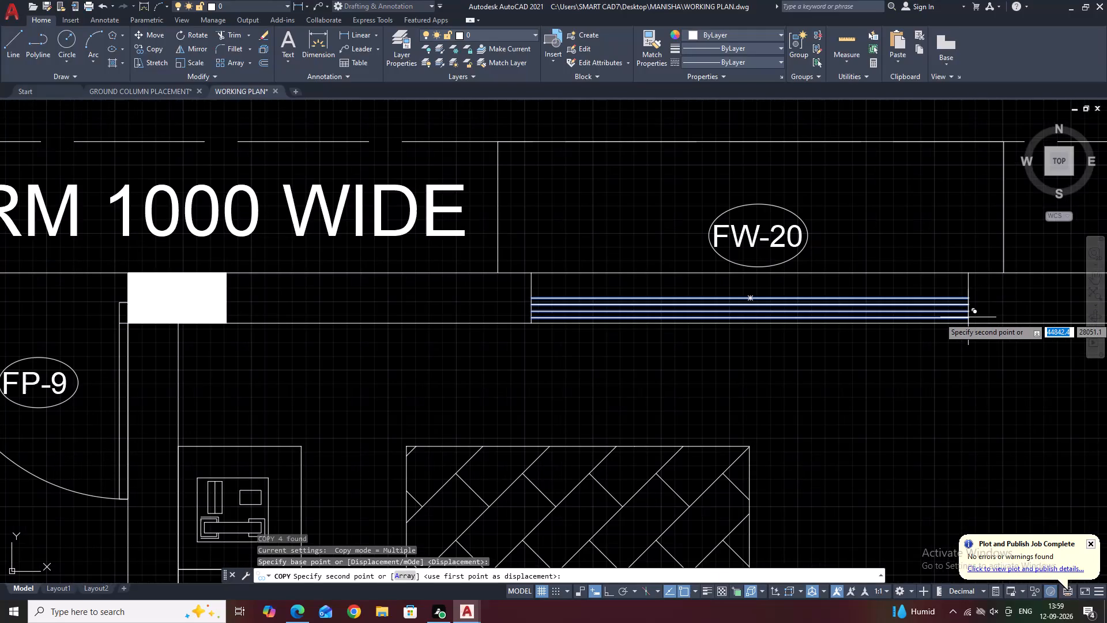
{"action": "scroll", "coordinate": [534, 302], "scroll_direction": "down", "scroll_amount": 4}
{"action": "middle_click_drag", "start_coordinate": [511, 302], "coordinate": [667, 304]}
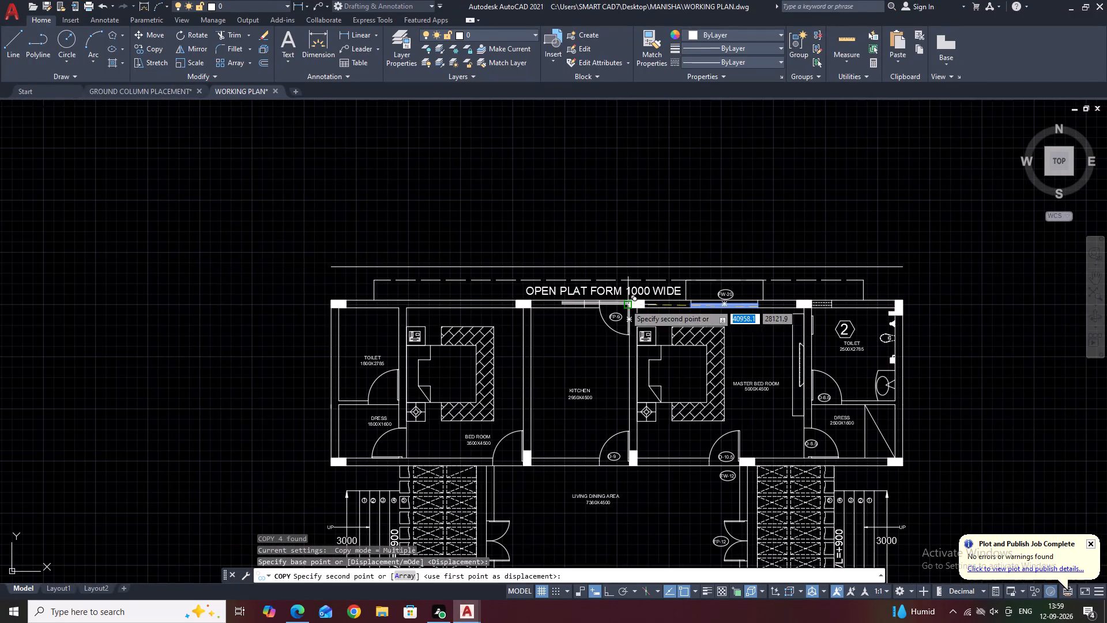
{"action": "scroll", "coordinate": [586, 306], "scroll_direction": "up", "scroll_amount": 3}
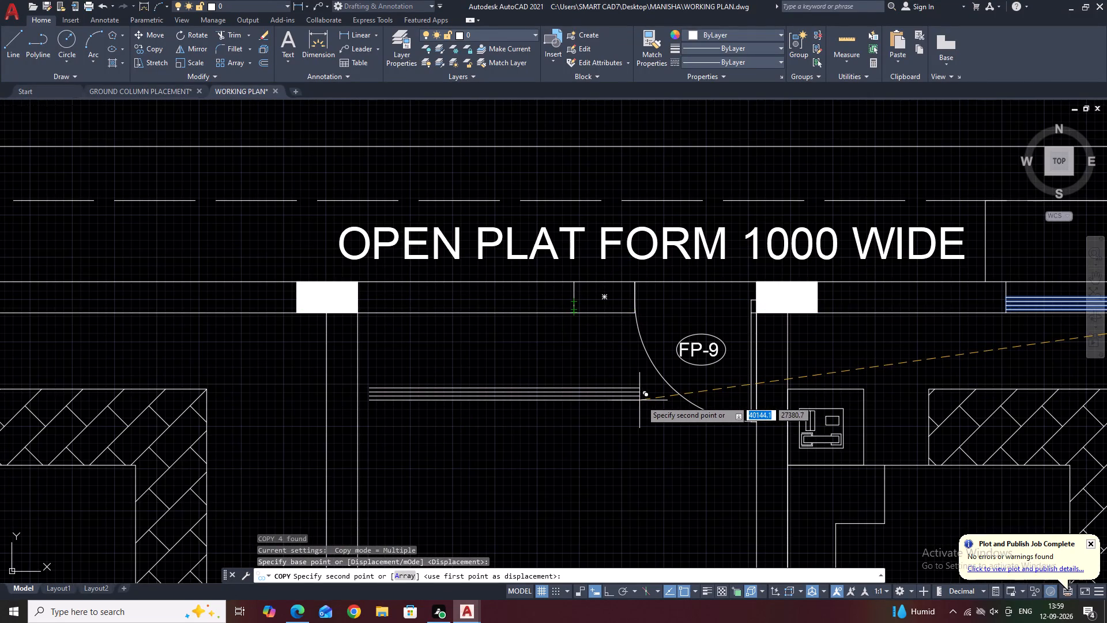
{"action": "left_click", "coordinate": [642, 400]}
{"action": "key", "text": "Escape"}
Move the copied window lines into the kitchen's north wall, with their west ends on the column's east face.
{"action": "left_click", "coordinate": [619, 359]}
{"action": "left_click", "coordinate": [577, 407]}
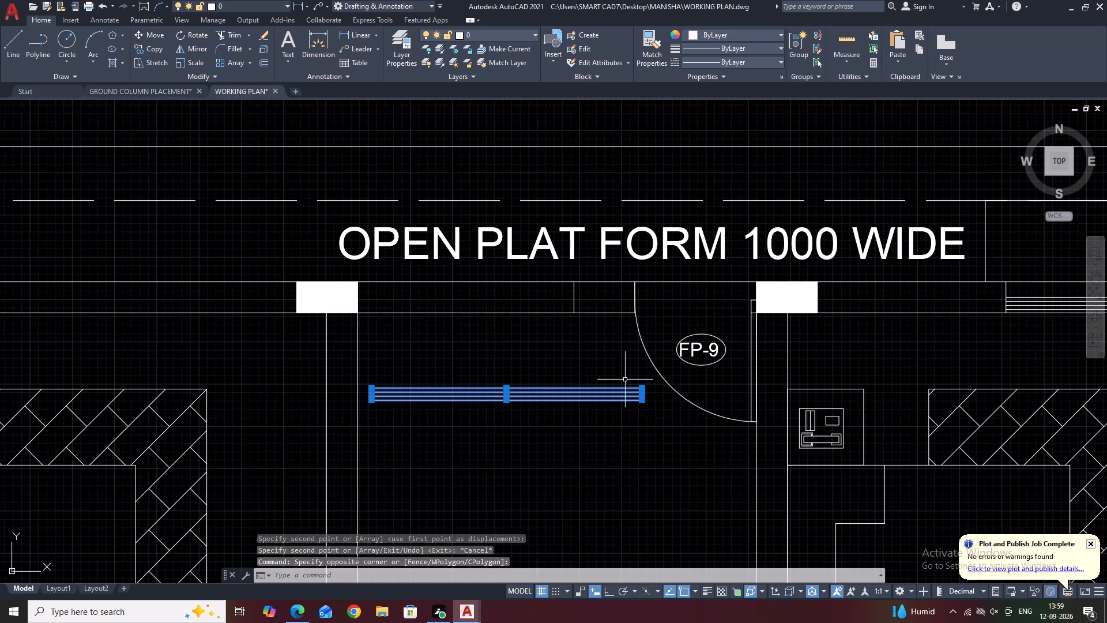
{"action": "type", "text": "M"}
{"action": "key", "text": "space"}
{"action": "scroll", "coordinate": [366, 399], "scroll_direction": "up", "scroll_amount": 2}
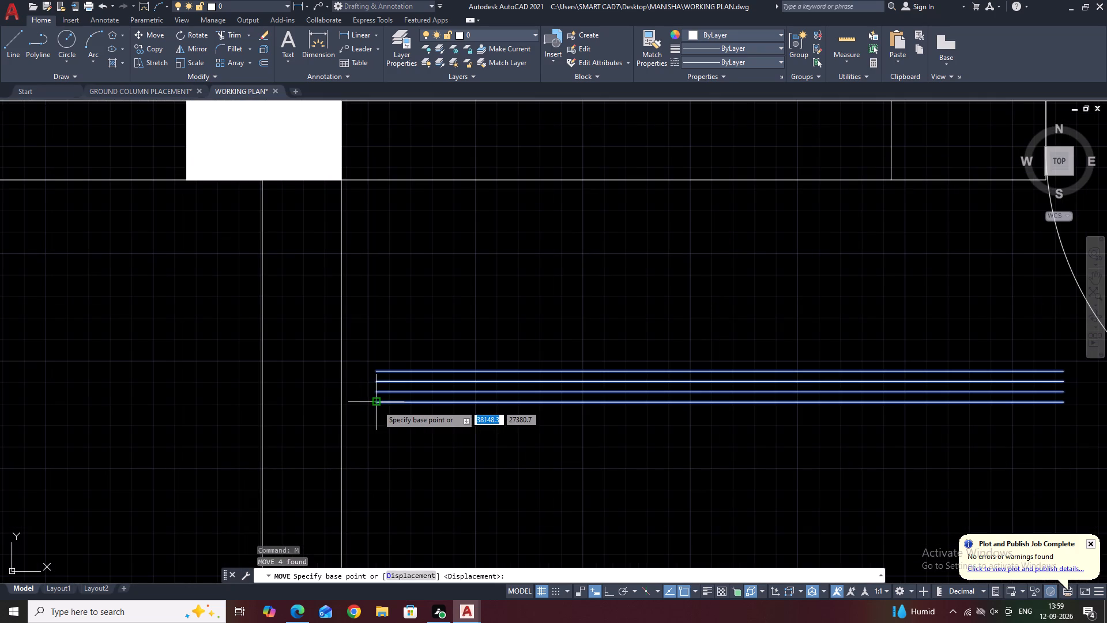
{"action": "left_click", "coordinate": [377, 405]}
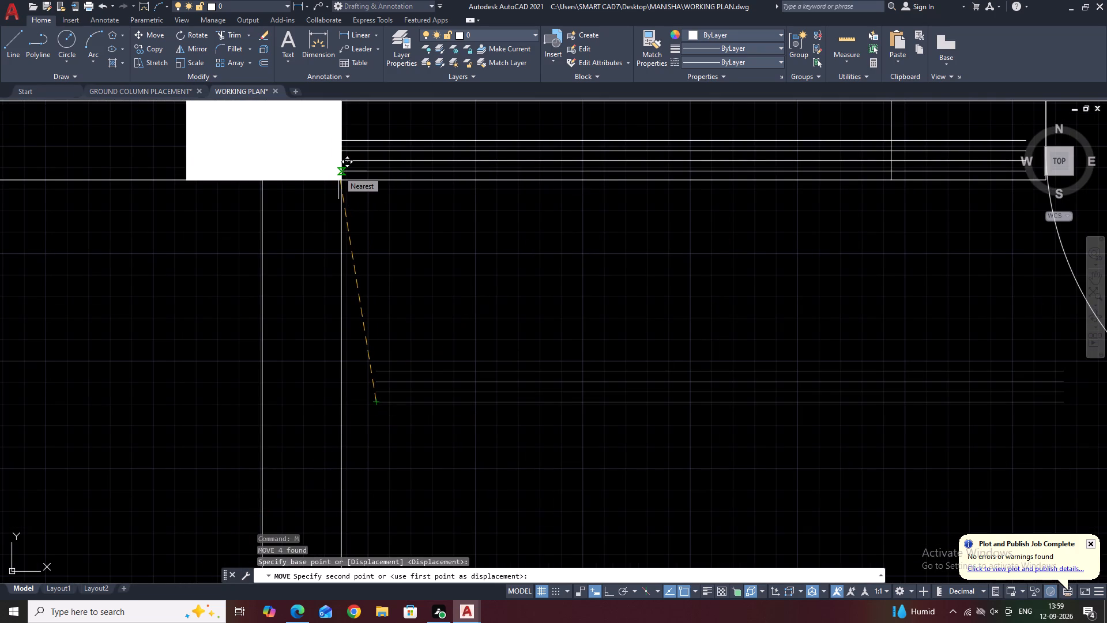
{"action": "left_click", "coordinate": [338, 171]}
{"action": "key", "text": "Escape"}
Trim the kitchen window lines where they extend east past the west edge of the small wall rectangle.
{"action": "middle_click_drag", "start_coordinate": [673, 154], "coordinate": [564, 215]}
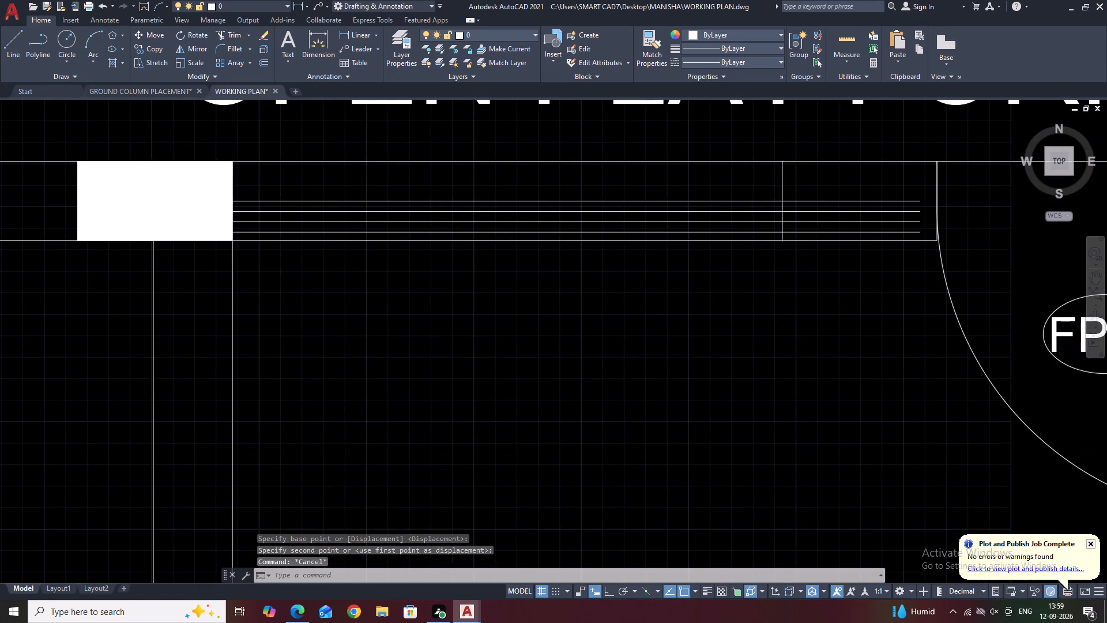
{"action": "middle_click_drag", "start_coordinate": [786, 170], "coordinate": [727, 201]}
{"action": "key", "text": "t"}
{"action": "type", "text": "R"}
{"action": "key", "text": "space"}
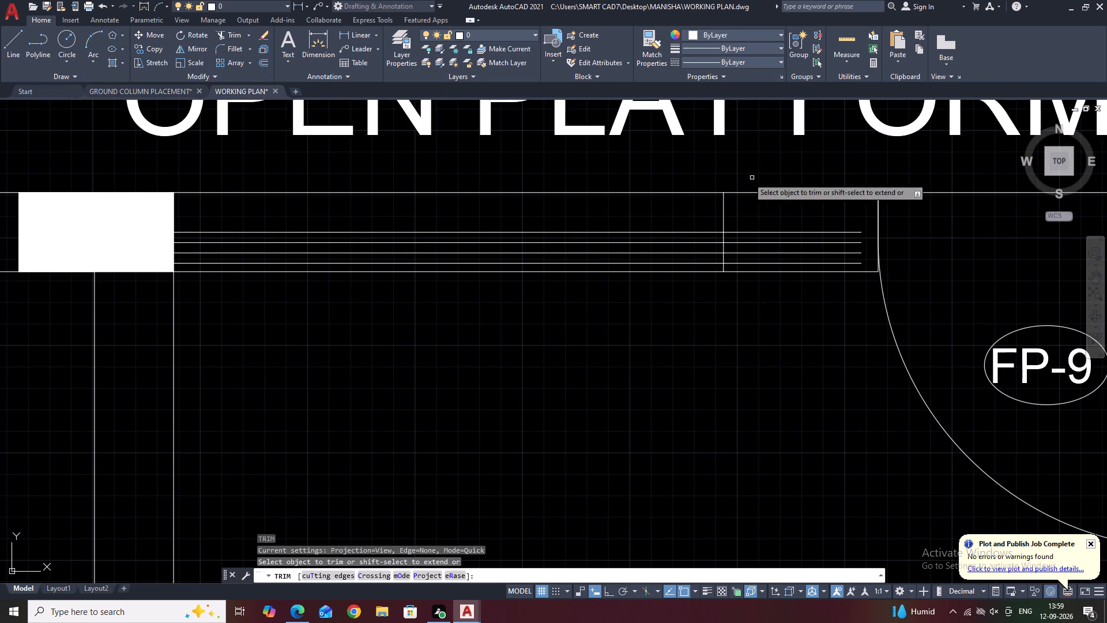
{"action": "scroll", "coordinate": [772, 262], "scroll_direction": "up", "scroll_amount": 2}
{"action": "left_click_drag", "start_coordinate": [780, 276], "coordinate": [757, 159]}
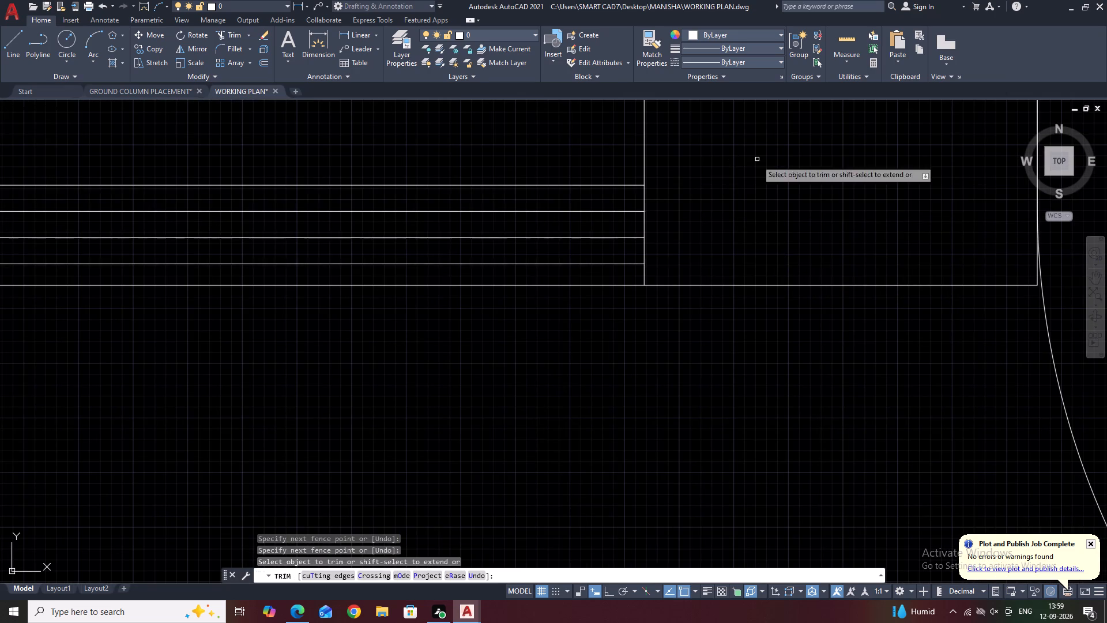
{"action": "scroll", "coordinate": [729, 207], "scroll_direction": "down", "scroll_amount": 5}
{"action": "key", "text": "Escape"}
Draw a wall stub 115 mm wide and about 640 mm long, running south from the small rectangle's southeast corner beside FP-9.
{"action": "middle_click_drag", "start_coordinate": [792, 206], "coordinate": [774, 224]}
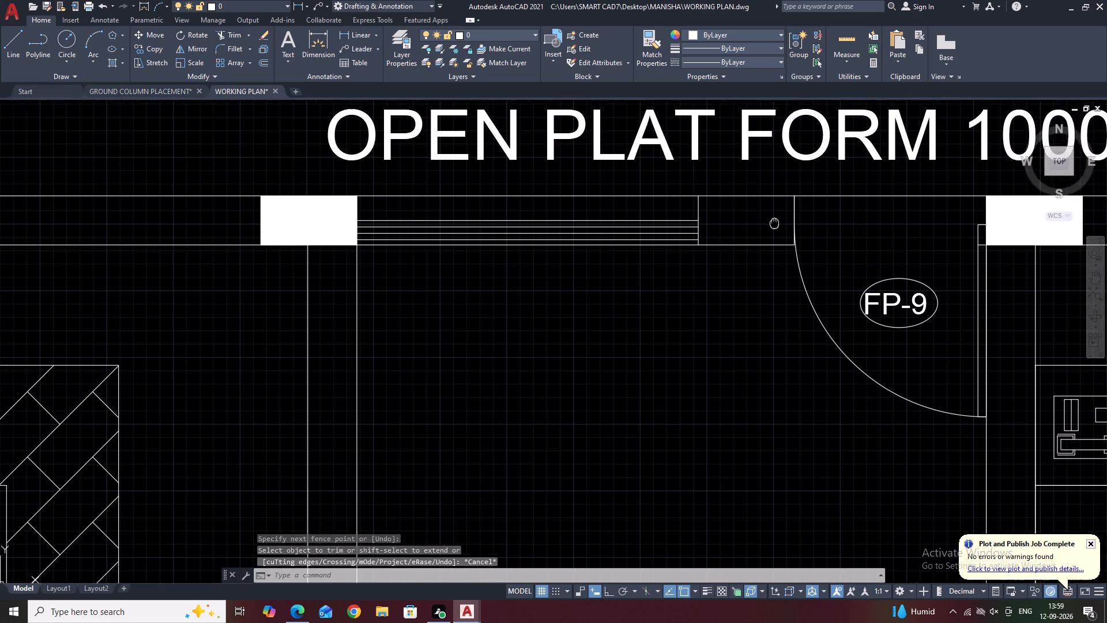
{"action": "middle_click_drag", "start_coordinate": [774, 224], "coordinate": [760, 237]}
{"action": "scroll", "coordinate": [830, 235], "scroll_direction": "down", "scroll_amount": 2}
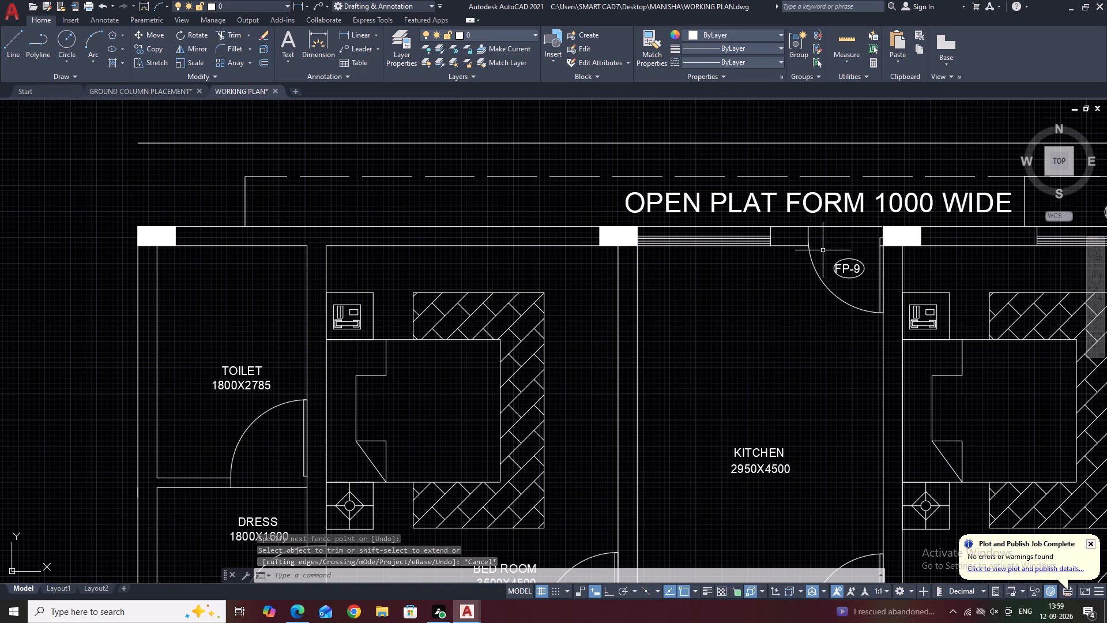
{"action": "middle_click_drag", "start_coordinate": [830, 285], "coordinate": [843, 268]}
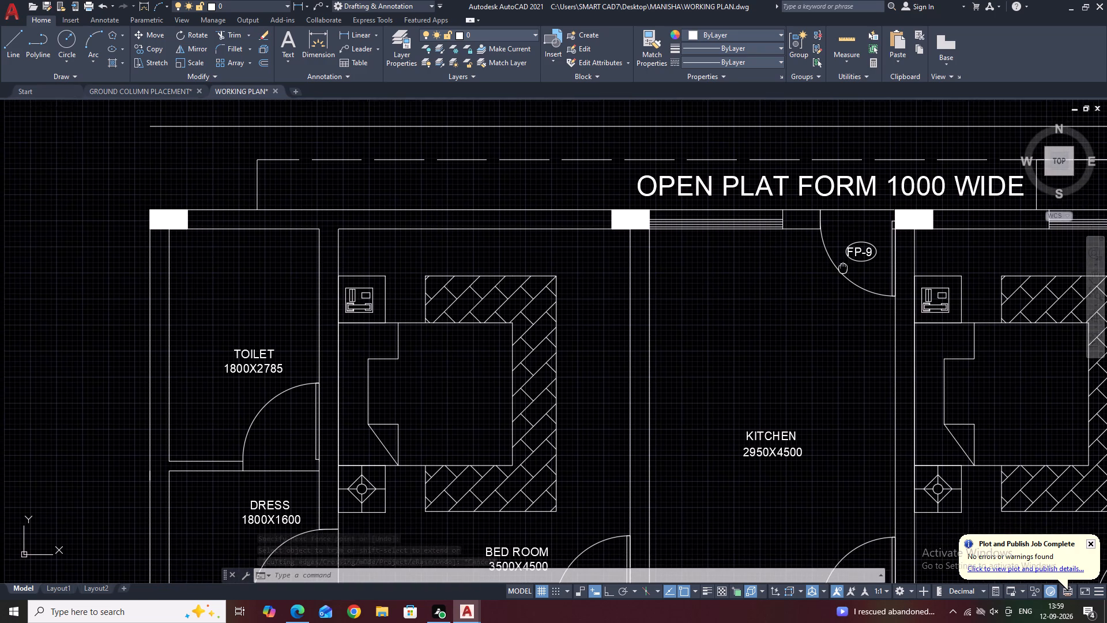
{"action": "middle_click_drag", "start_coordinate": [843, 268], "coordinate": [844, 268]}
{"action": "key", "text": "l"}
{"action": "key", "text": "space"}
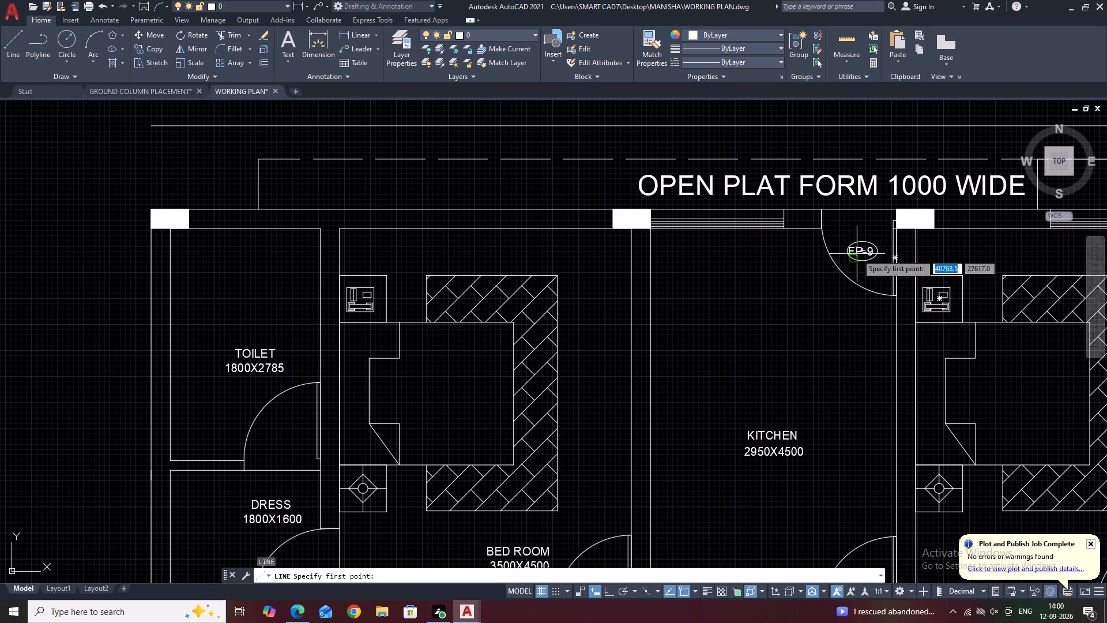
{"action": "left_click", "coordinate": [822, 228]}
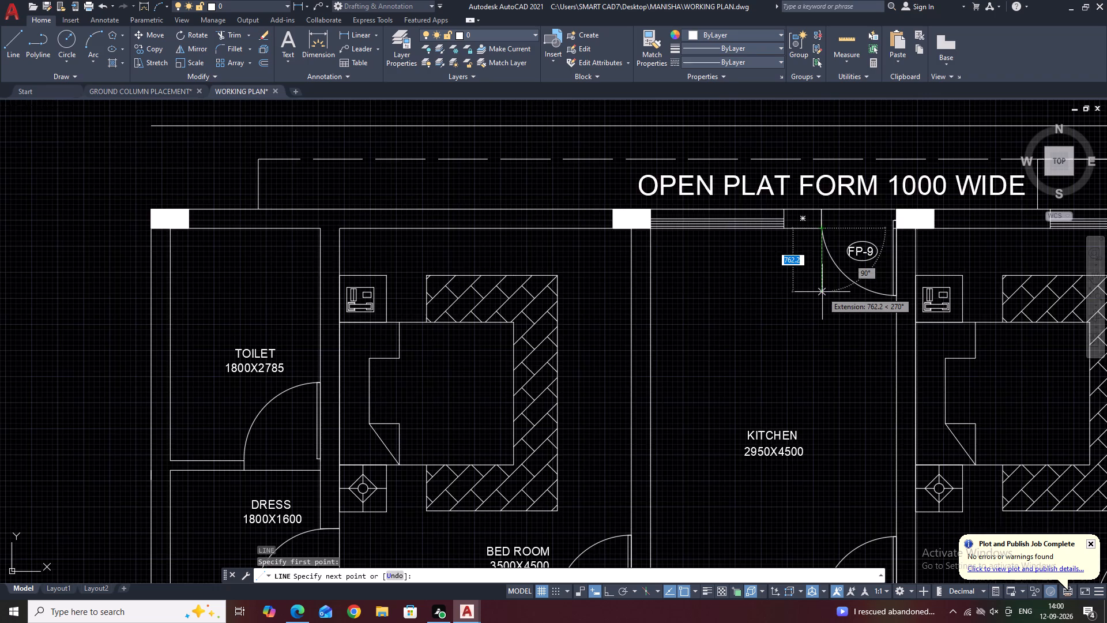
{"action": "scroll", "coordinate": [822, 292], "scroll_direction": "up", "scroll_amount": 2}
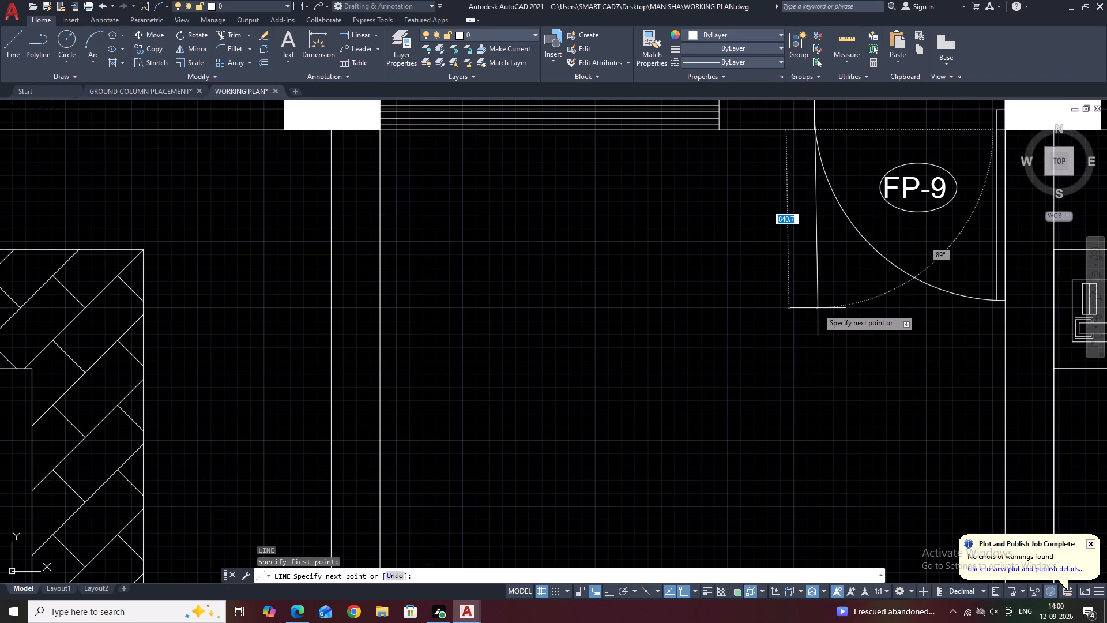
{"action": "key", "text": "F8"}
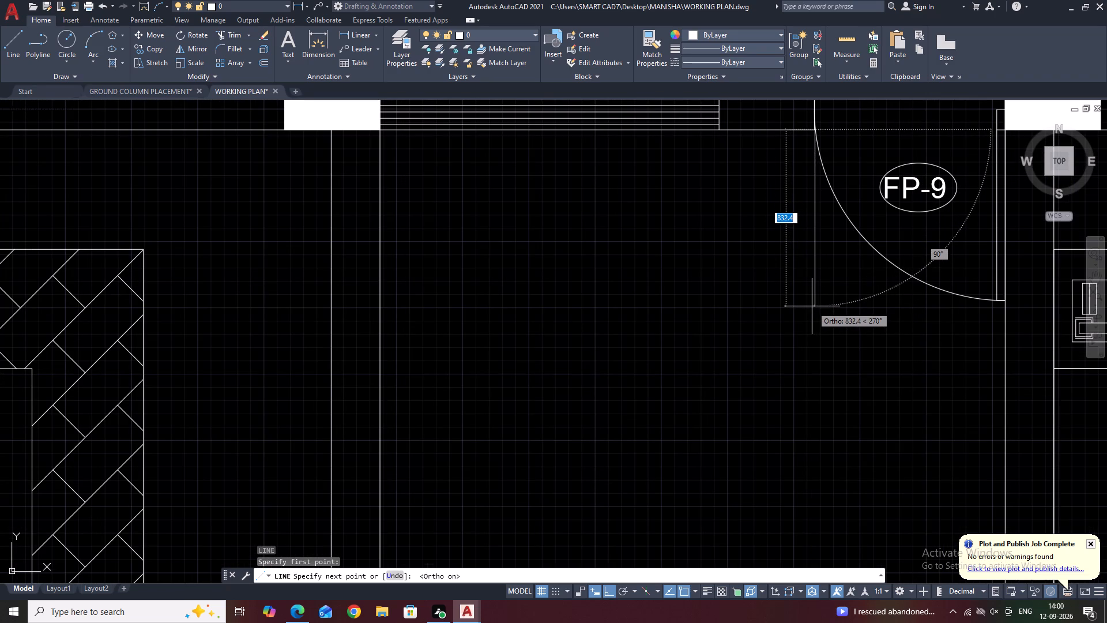
{"action": "left_click", "coordinate": [812, 265]}
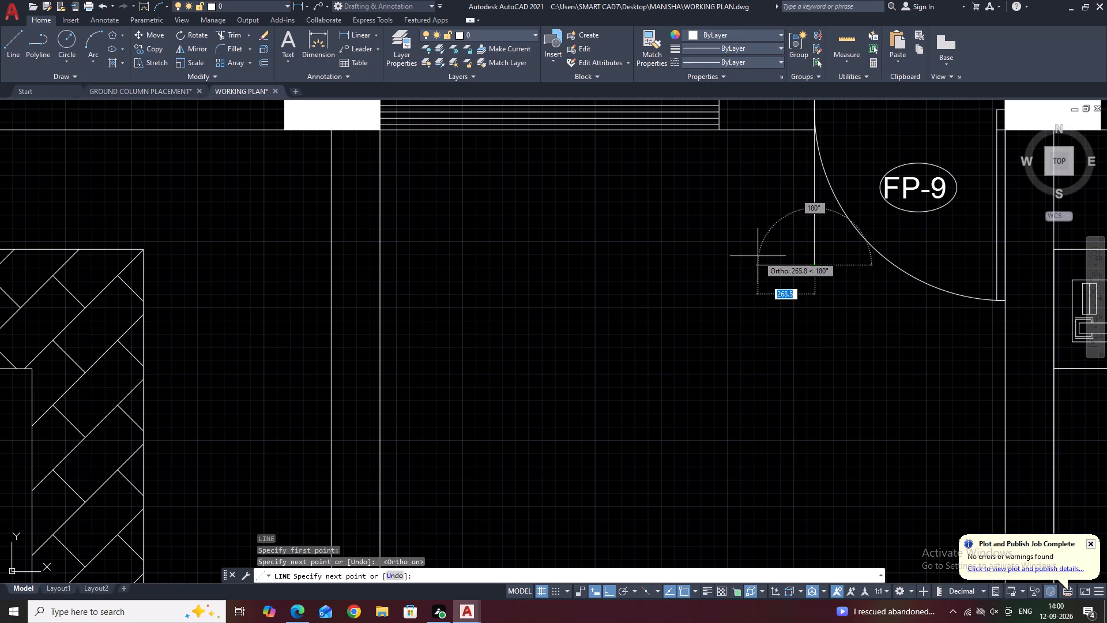
{"action": "type", "text": "115"}
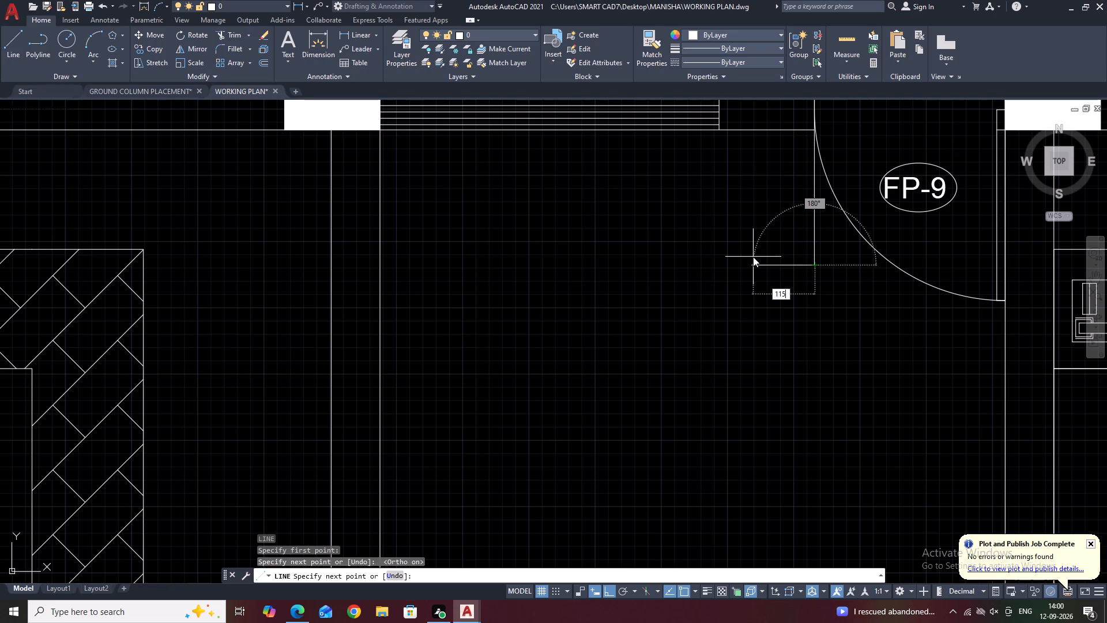
{"action": "key", "text": "Return"}
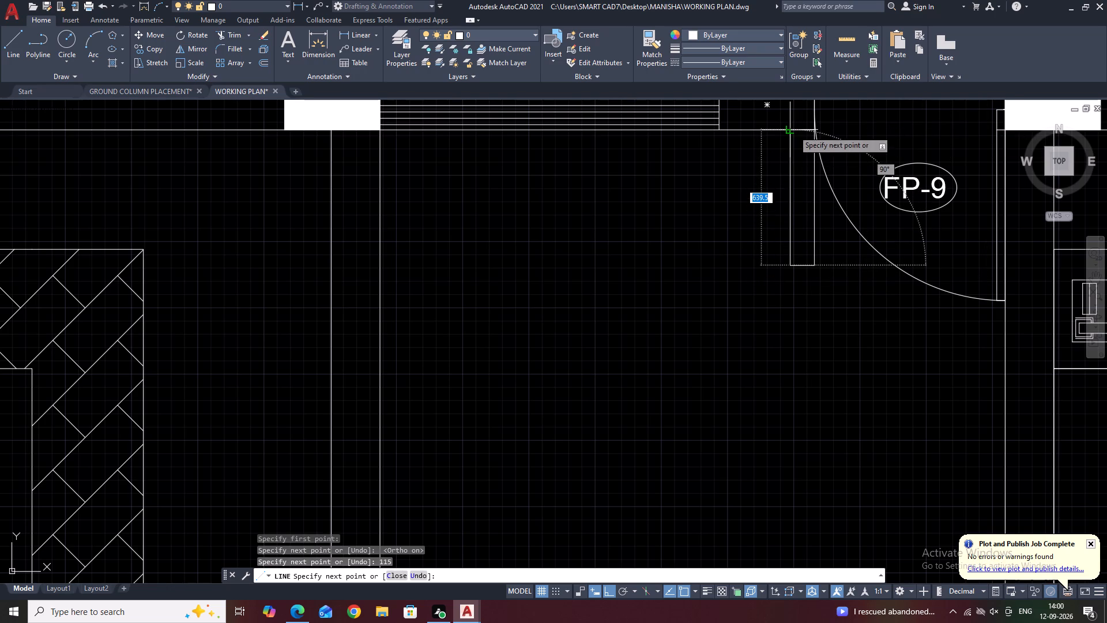
{"action": "left_click", "coordinate": [793, 130]}
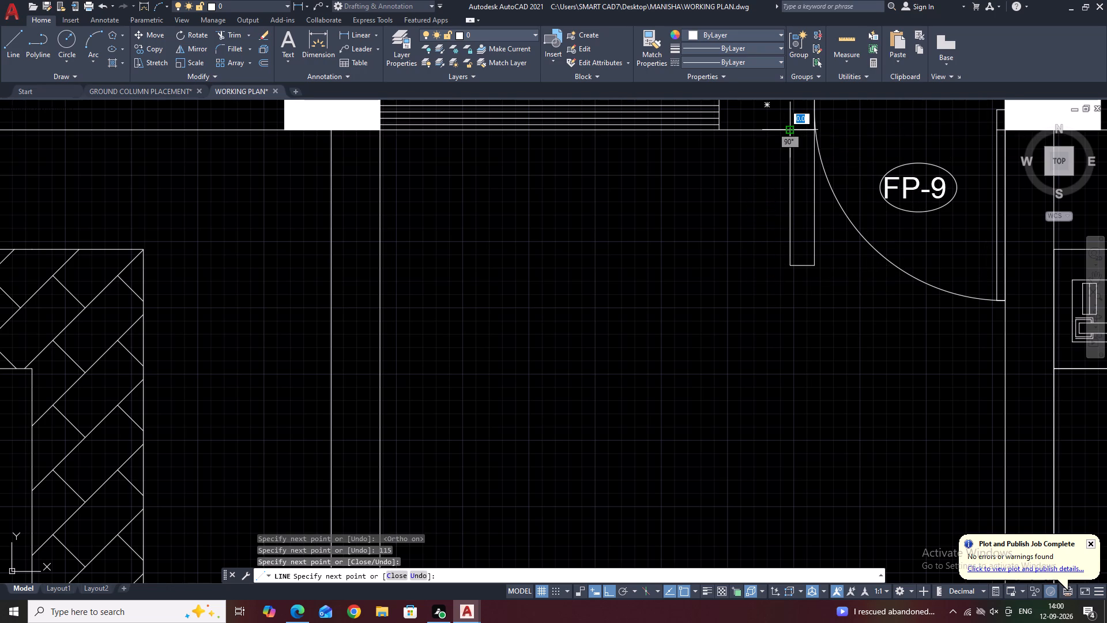
{"action": "key", "text": "Escape"}
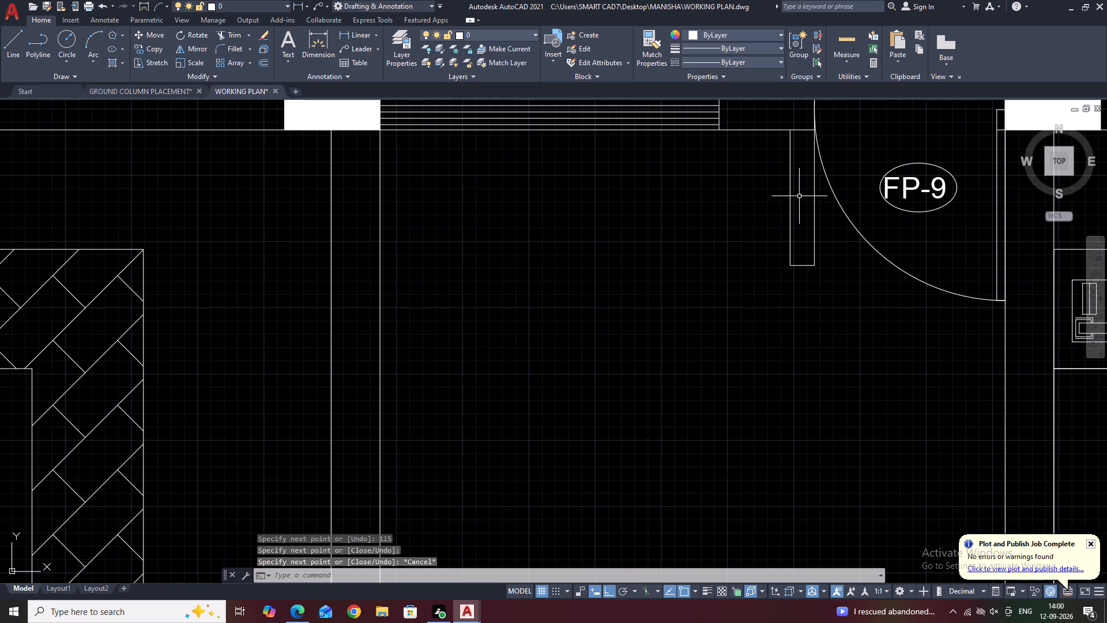
{"action": "middle_click_drag", "start_coordinate": [762, 246], "coordinate": [820, 270]}
{"action": "scroll", "coordinate": [820, 269], "scroll_direction": "down", "scroll_amount": 1}
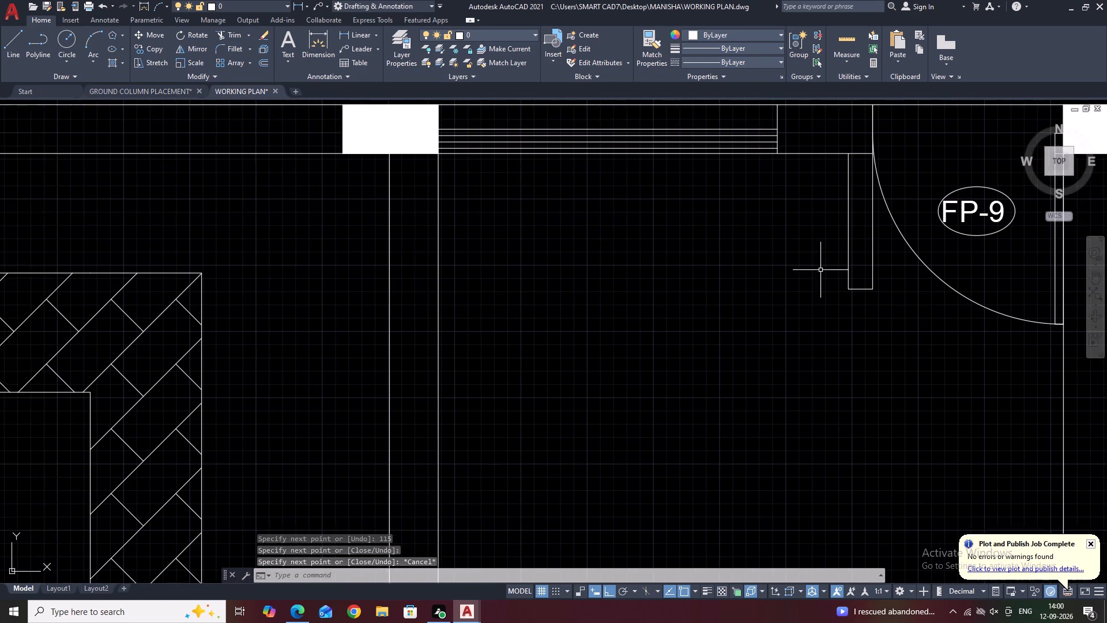
Draw a kitchen counter line from the wall stub's southeast corner, about 1440 mm west and about 3860 mm south to the kitchen's south wall.
{"action": "scroll", "coordinate": [820, 269], "scroll_direction": "down", "scroll_amount": 1}
{"action": "key", "text": "l"}
{"action": "key", "text": "space"}
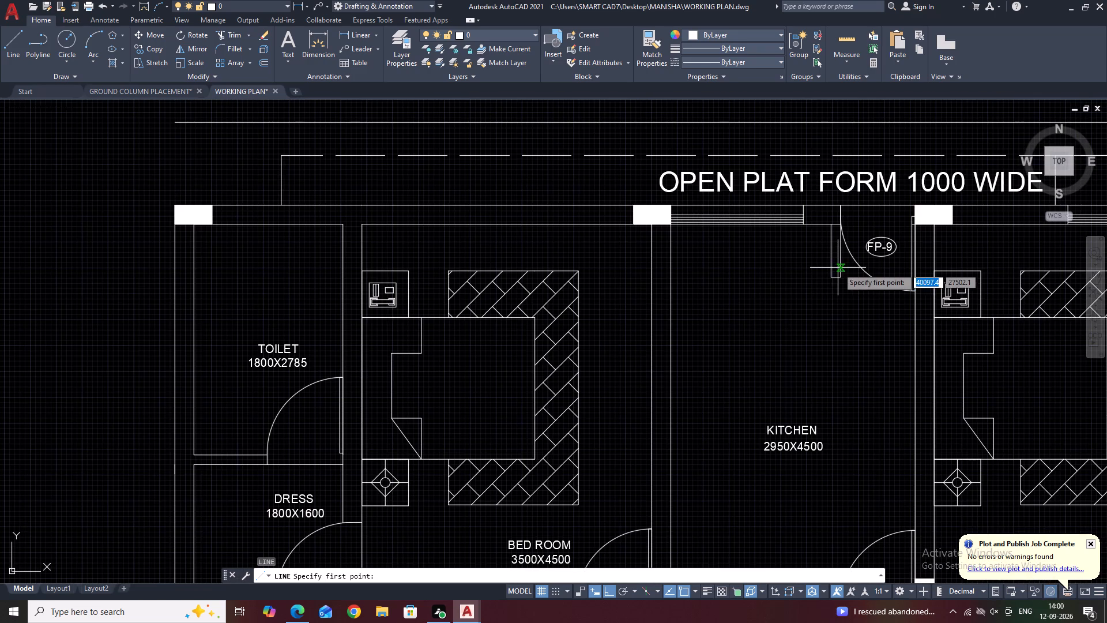
{"action": "scroll", "coordinate": [837, 276], "scroll_direction": "up", "scroll_amount": 2}
{"action": "left_click", "coordinate": [843, 277]}
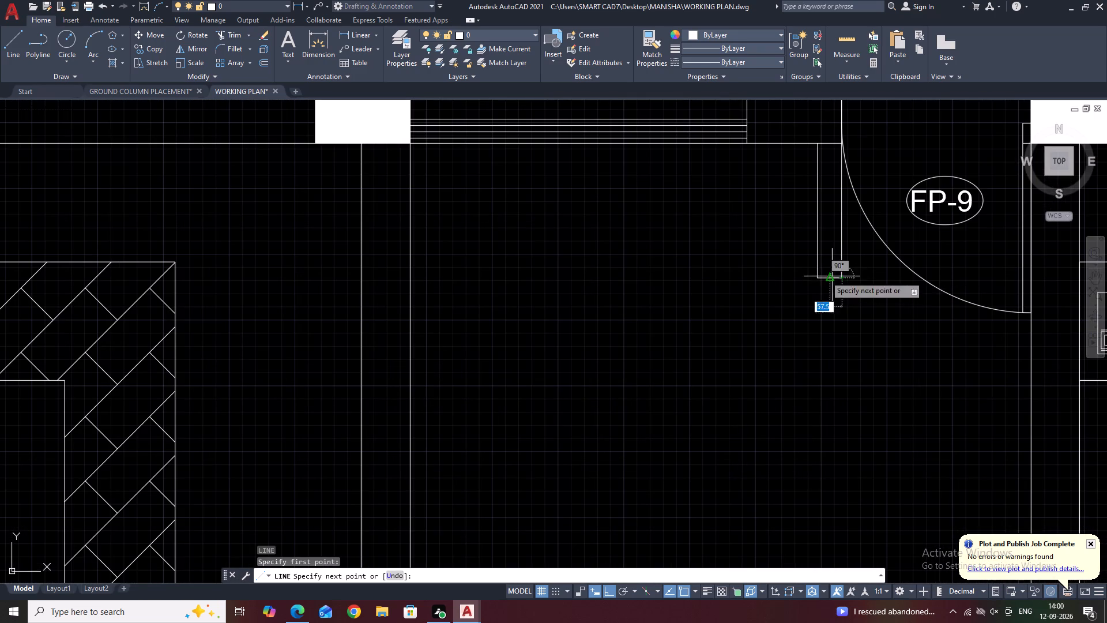
{"action": "middle_click_drag", "start_coordinate": [464, 261], "coordinate": [630, 241]}
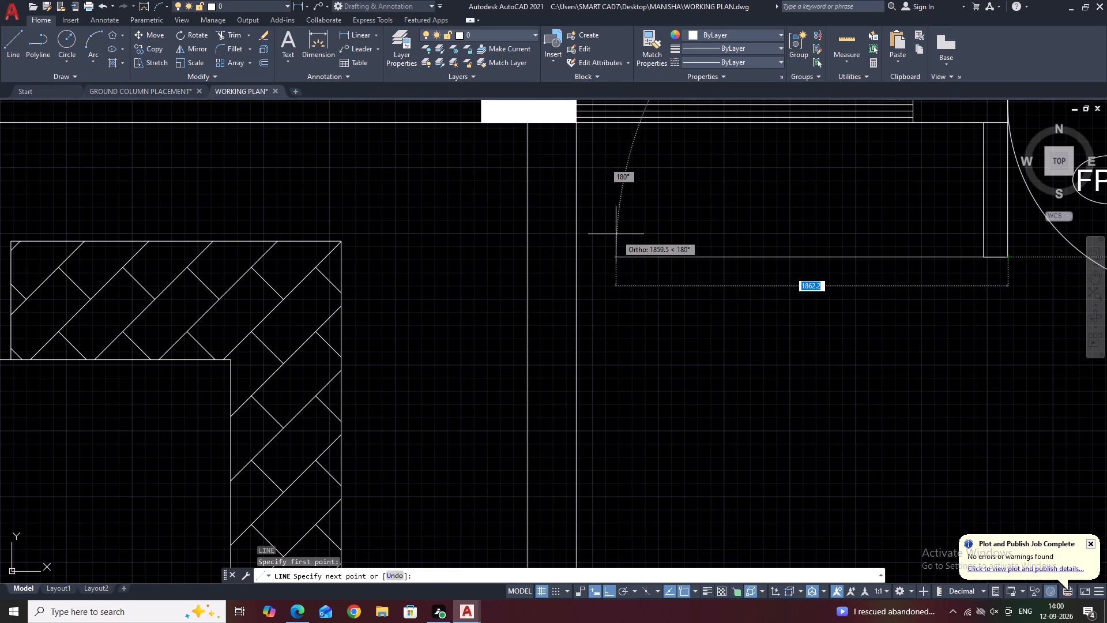
{"action": "left_click", "coordinate": [660, 253]}
{"action": "scroll", "coordinate": [662, 241], "scroll_direction": "down", "scroll_amount": 6}
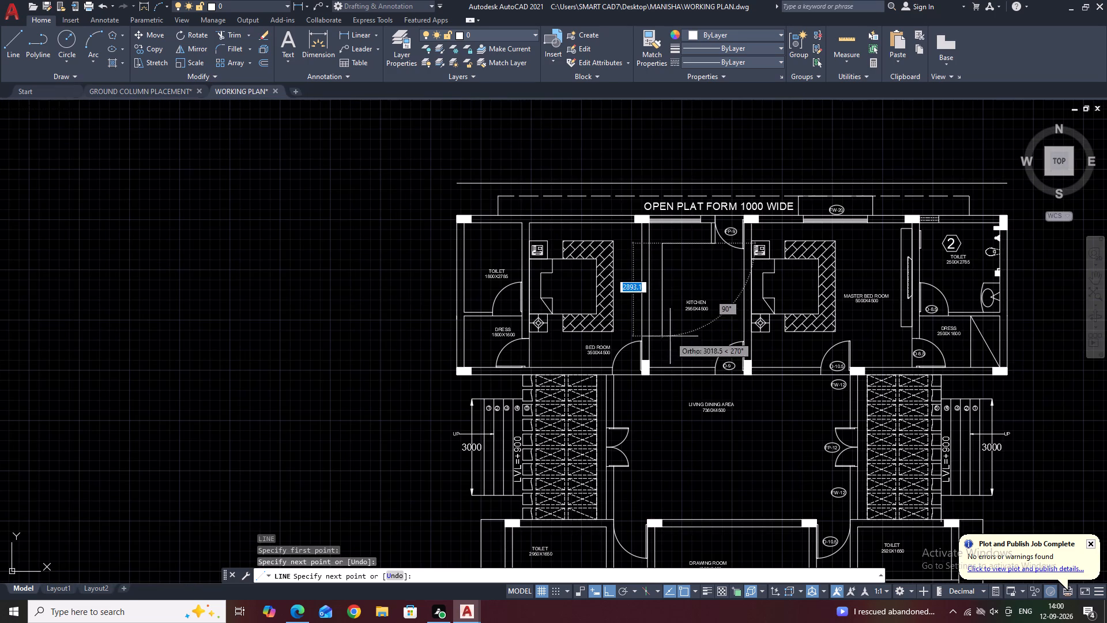
{"action": "key", "text": "ctrl+z"}
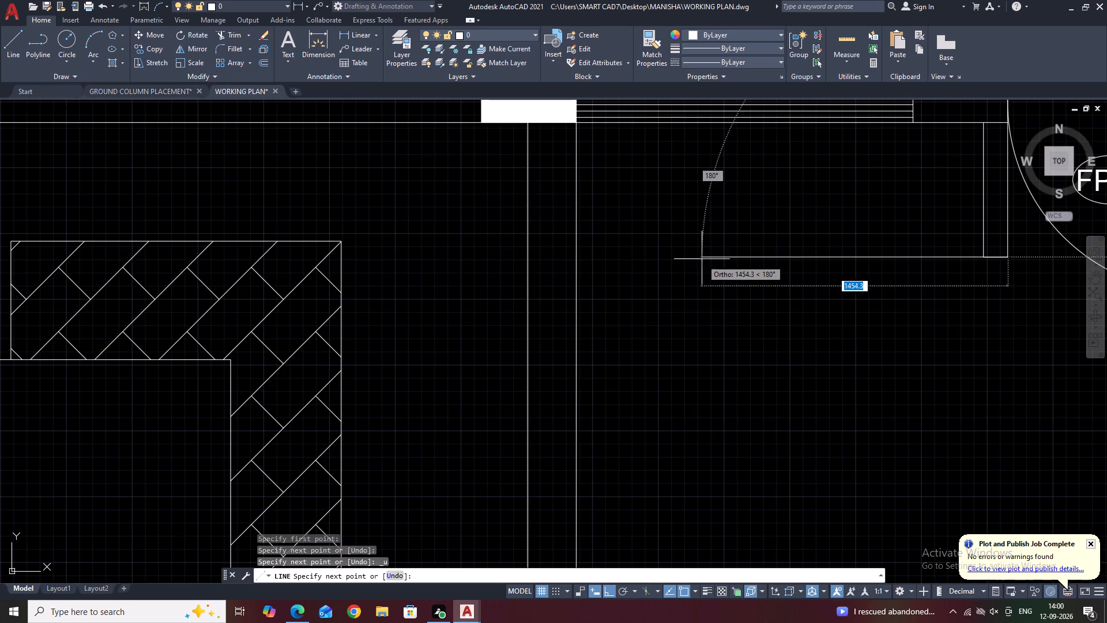
{"action": "left_click", "coordinate": [706, 254]}
{"action": "scroll", "coordinate": [692, 225], "scroll_direction": "down", "scroll_amount": 5}
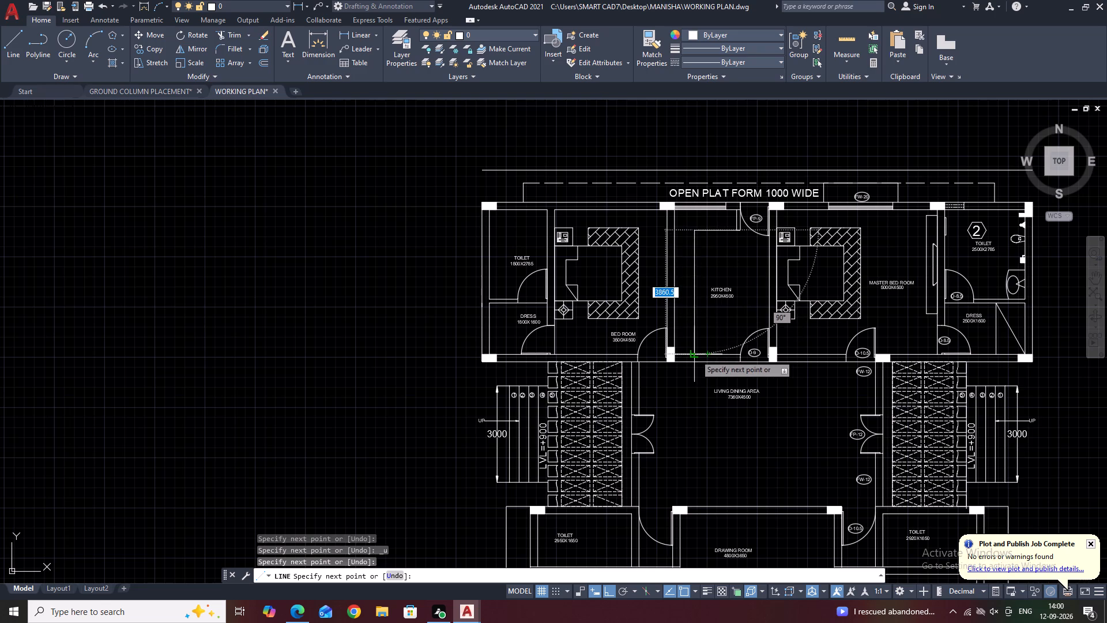
{"action": "left_click", "coordinate": [695, 355]}
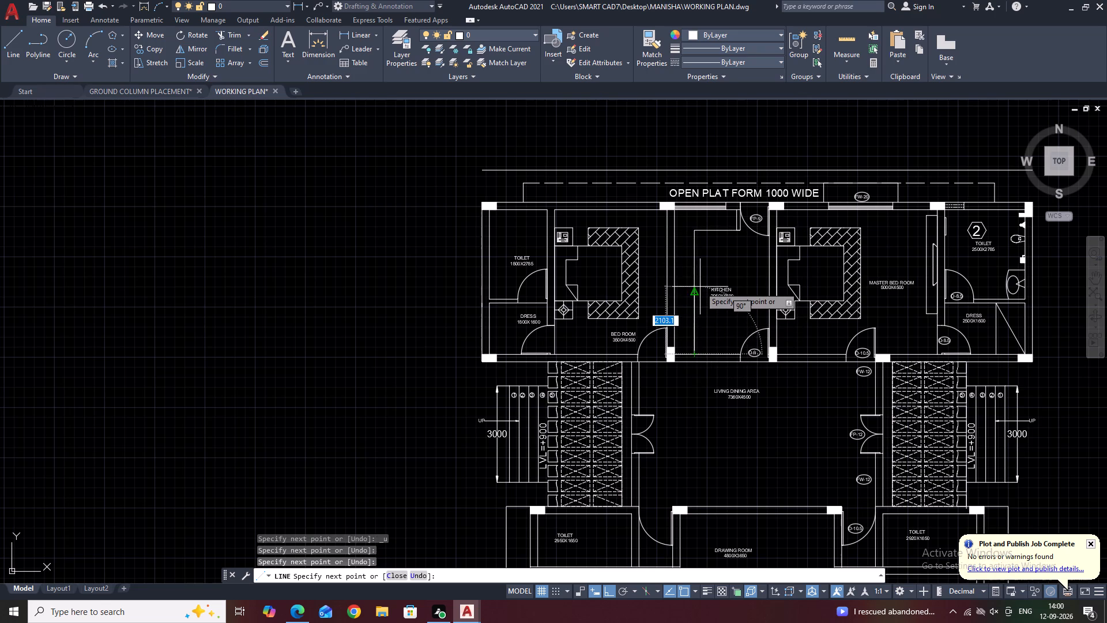
{"action": "key", "text": "Escape"}
Erase the short line closing the wall stub's south end, keeping the counter line that overlaps it.
{"action": "scroll", "coordinate": [718, 231], "scroll_direction": "up", "scroll_amount": 4}
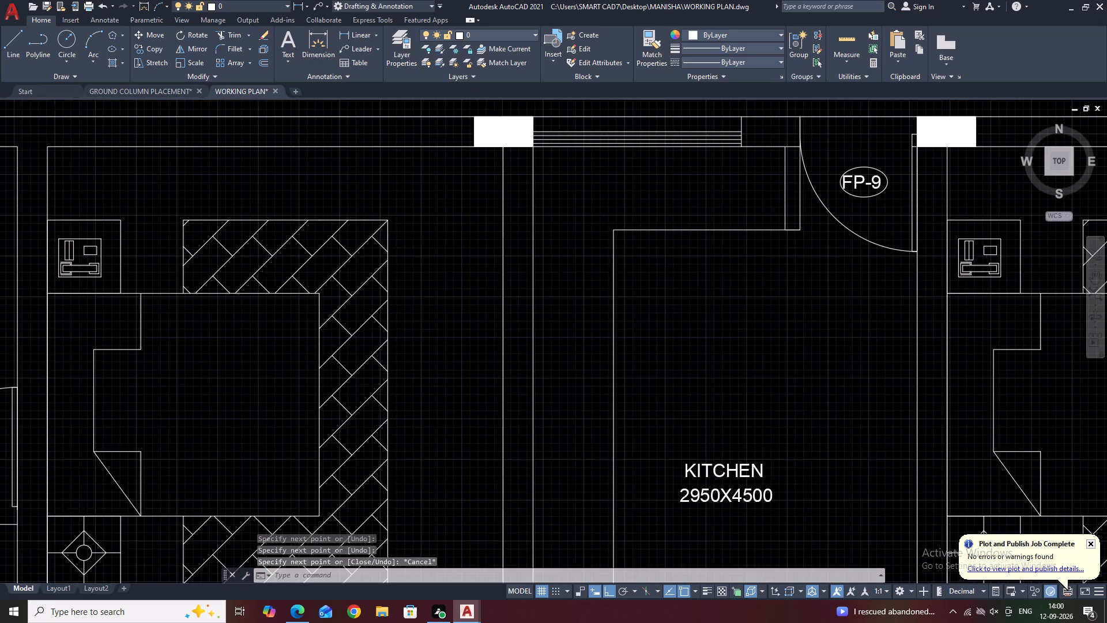
{"action": "middle_click_drag", "start_coordinate": [721, 232], "coordinate": [717, 290]}
{"action": "left_click", "coordinate": [833, 287]}
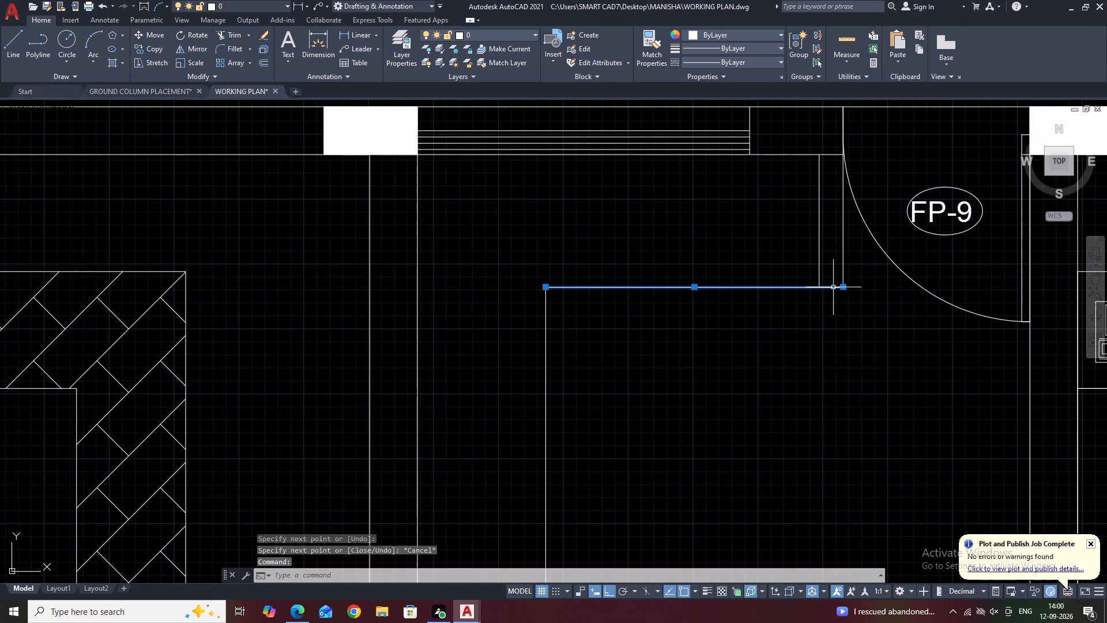
{"action": "key", "text": "Escape"}
{"action": "left_click_drag", "start_coordinate": [796, 272], "coordinate": [801, 276]}
{"action": "left_click", "coordinate": [859, 306]}
{"action": "middle_click_drag", "start_coordinate": [852, 297], "coordinate": [829, 315]}
{"action": "key", "text": "Delete"}
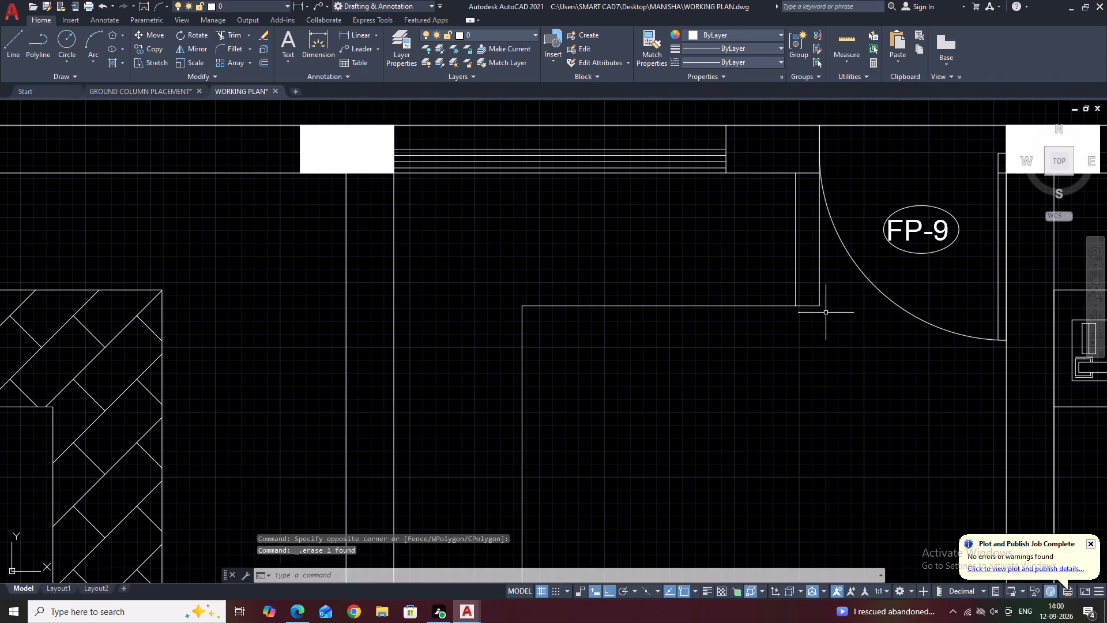
Draw lines from the wall stub's west face, just above the counter line, about 1030 mm west and about 620 mm north to the wall.
{"action": "scroll", "coordinate": [789, 306], "scroll_direction": "up", "scroll_amount": 3}
{"action": "type", "text": "L"}
{"action": "key", "text": "space"}
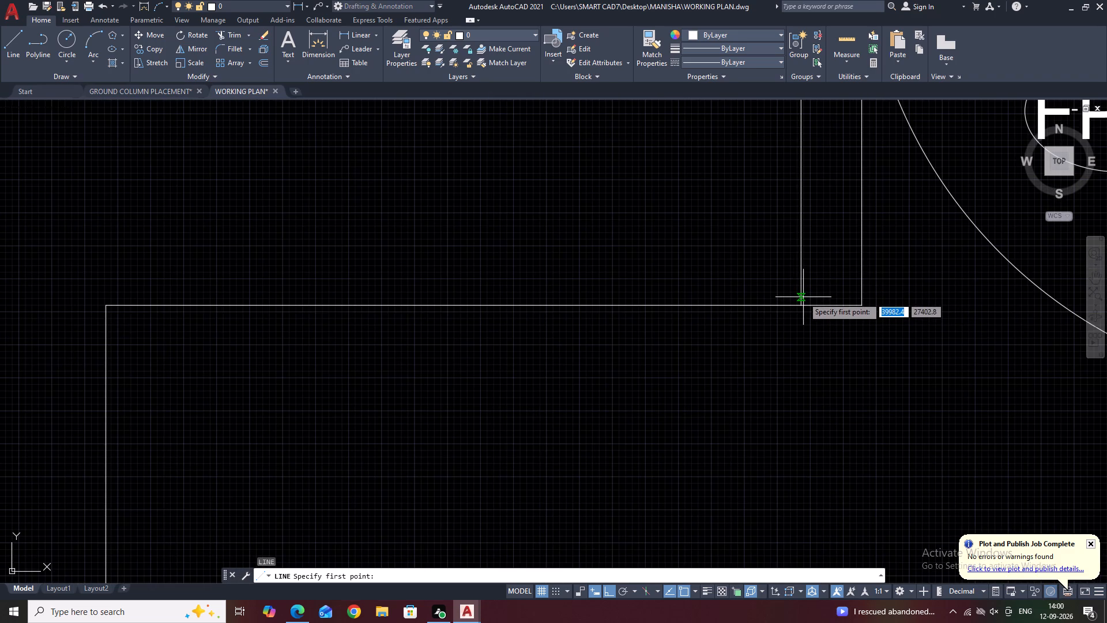
{"action": "left_click", "coordinate": [803, 297]}
{"action": "scroll", "coordinate": [554, 284], "scroll_direction": "down", "scroll_amount": 5}
{"action": "scroll", "coordinate": [519, 283], "scroll_direction": "up", "scroll_amount": 4}
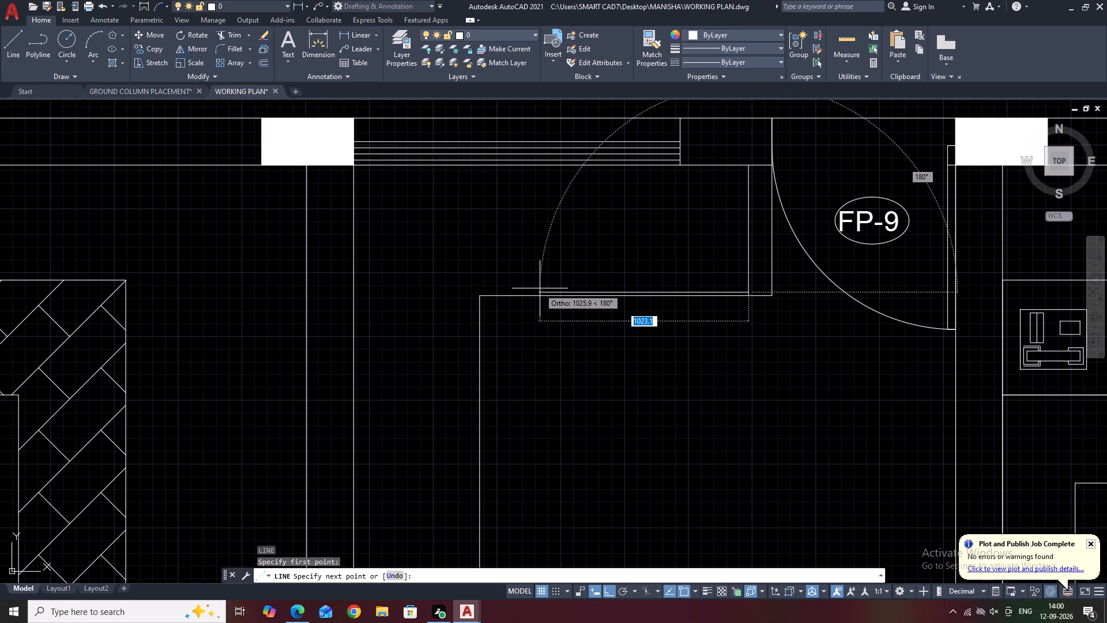
{"action": "left_click", "coordinate": [544, 290]}
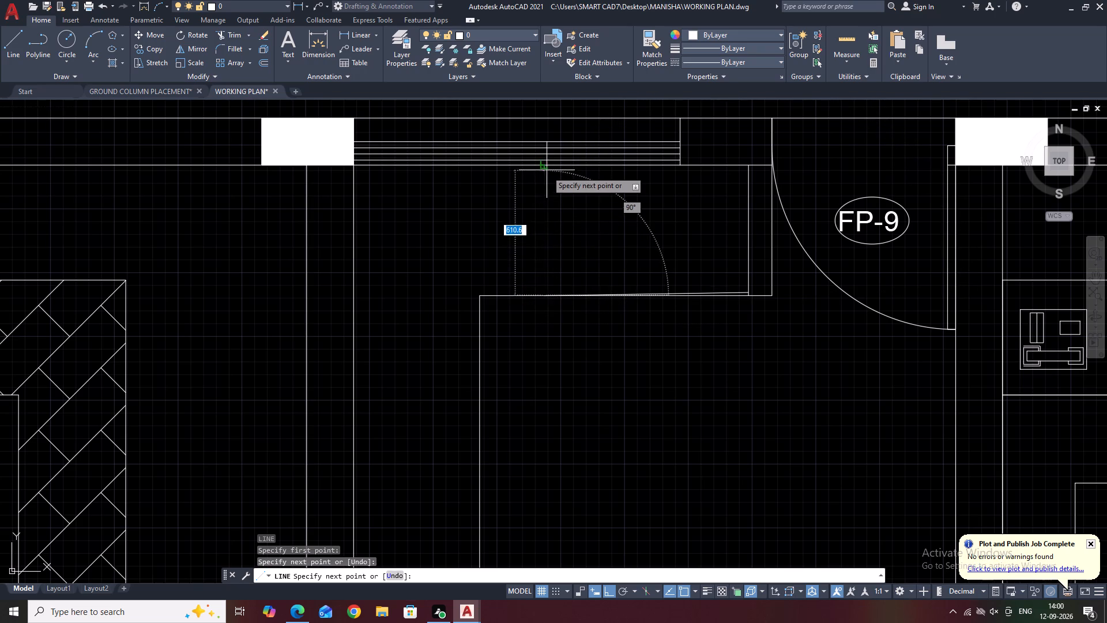
{"action": "left_click", "coordinate": [545, 165]}
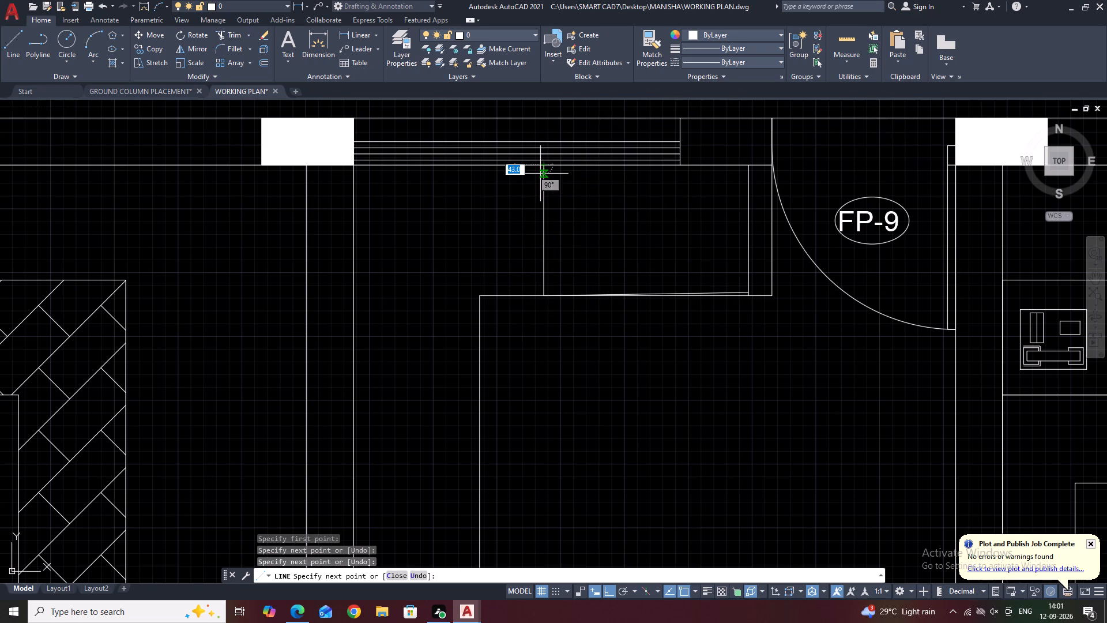
{"action": "key", "text": "ctrl+z"}
{"action": "key", "text": "ctrl+z"}
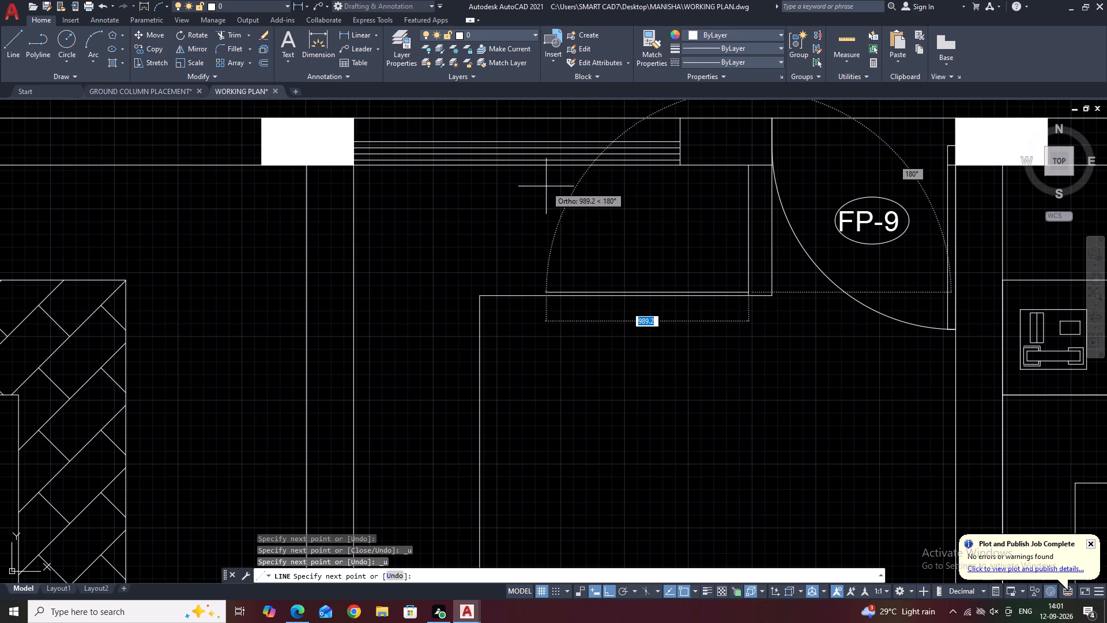
{"action": "left_click", "coordinate": [537, 207]}
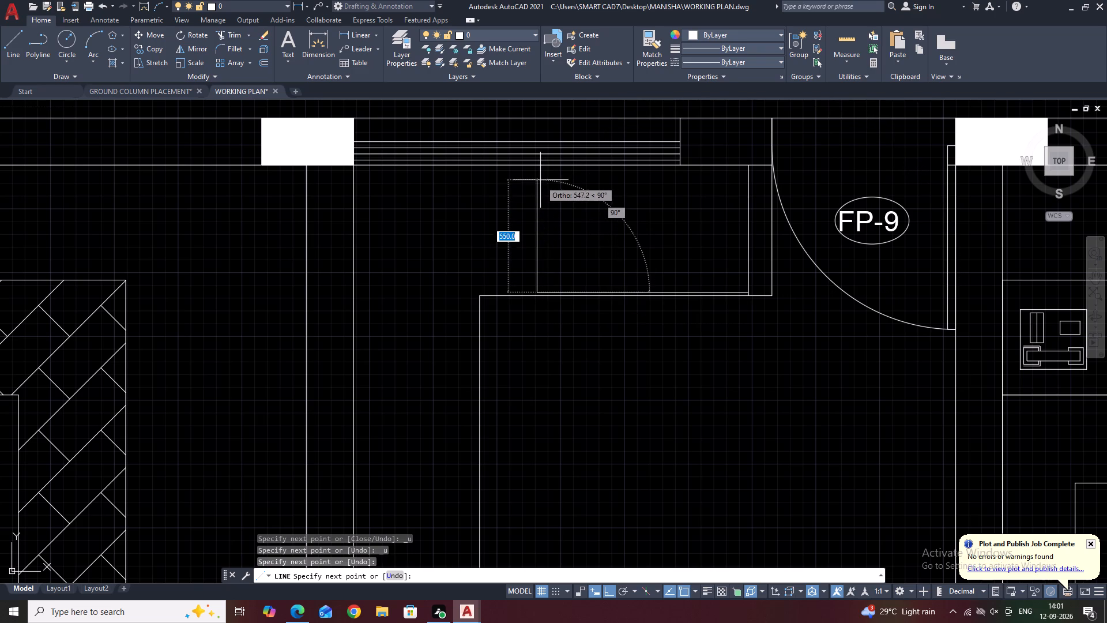
{"action": "left_click", "coordinate": [536, 166]}
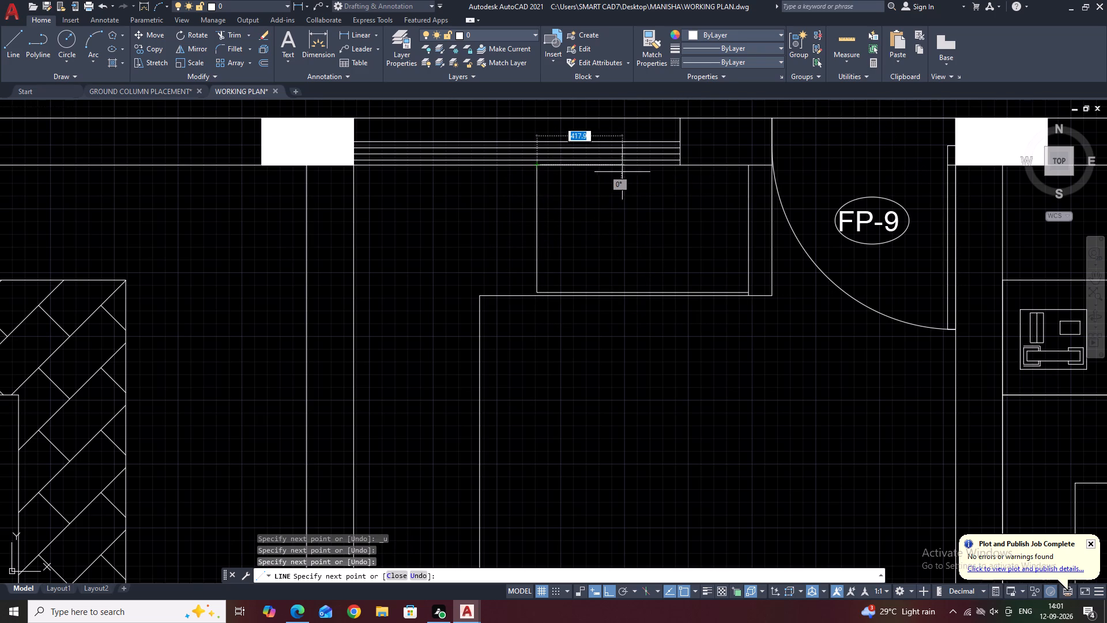
{"action": "key", "text": "Escape"}
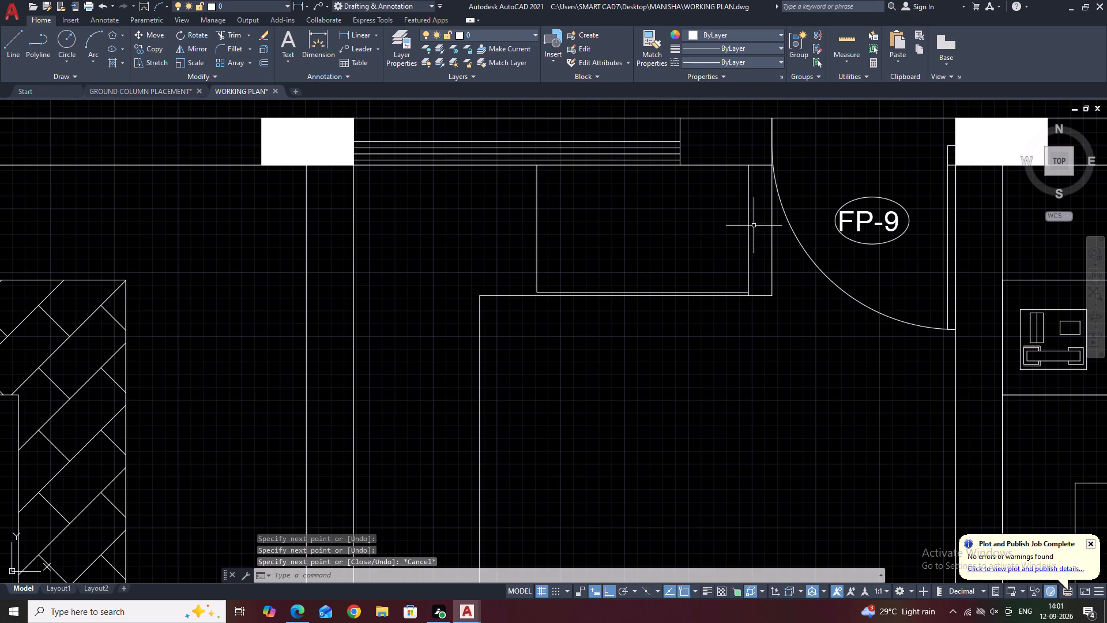
Trim the bit of the stub's west line that extends south past the new horizontal line.
{"action": "scroll", "coordinate": [744, 297], "scroll_direction": "up", "scroll_amount": 3}
{"action": "key", "text": "t"}
{"action": "key", "text": "r"}
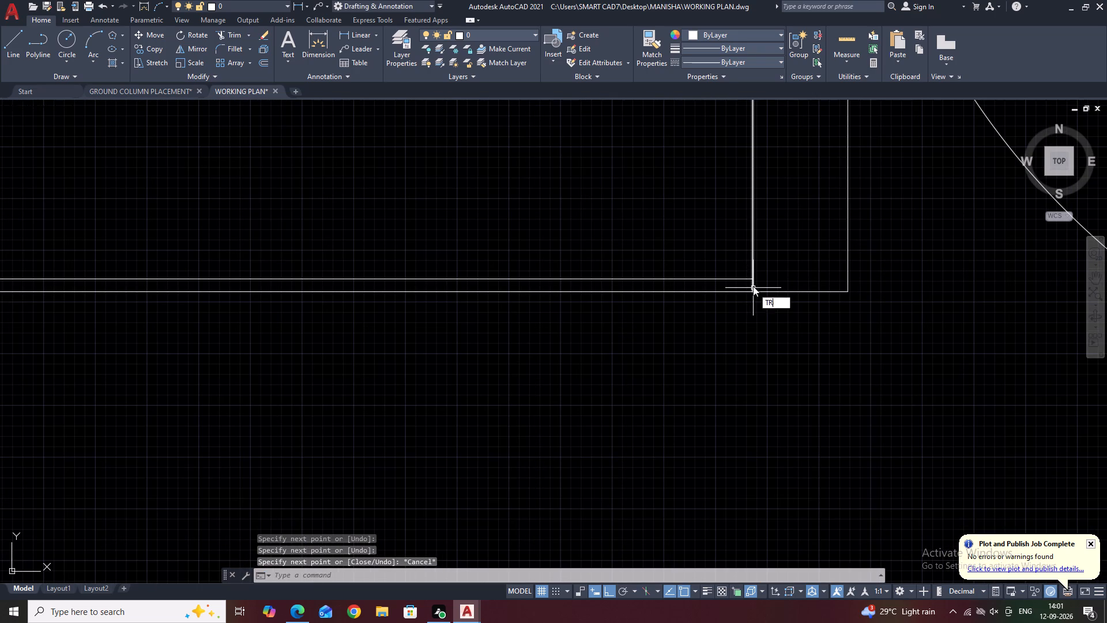
{"action": "key", "text": "space"}
{"action": "left_click", "coordinate": [753, 286]}
{"action": "scroll", "coordinate": [753, 305], "scroll_direction": "down", "scroll_amount": 4}
{"action": "key", "text": "Escape"}
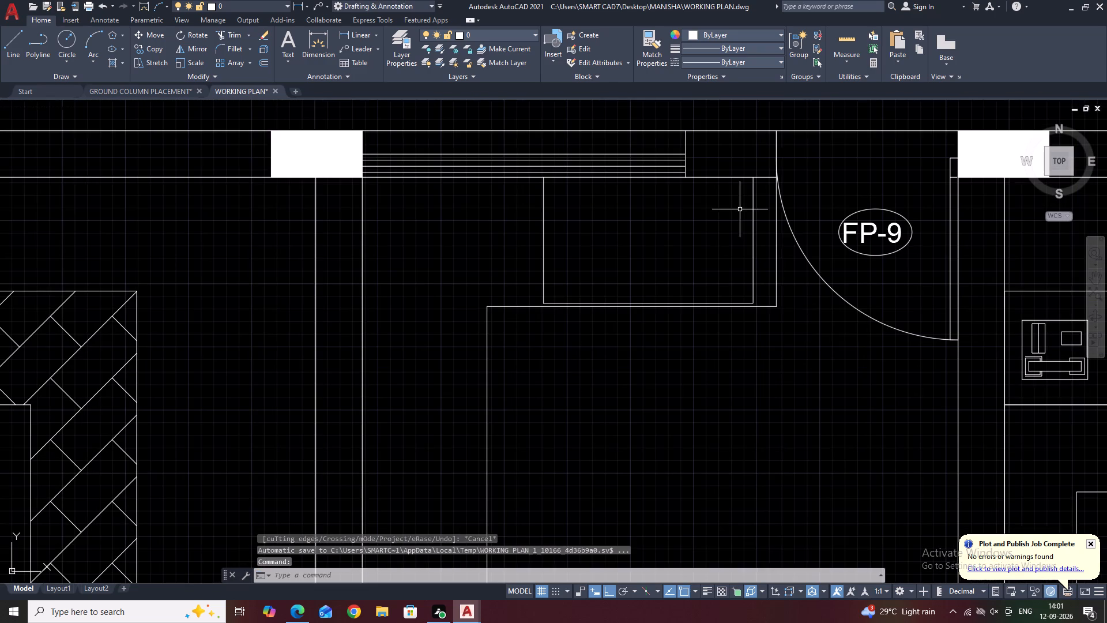
Draw a circle with a radius of about 110 mm in the northeast part of the rectangle on the counter.
{"action": "scroll", "coordinate": [656, 206], "scroll_direction": "down", "scroll_amount": 2}
{"action": "middle_click_drag", "start_coordinate": [675, 210], "coordinate": [711, 241]}
{"action": "scroll", "coordinate": [705, 273], "scroll_direction": "up", "scroll_amount": 2}
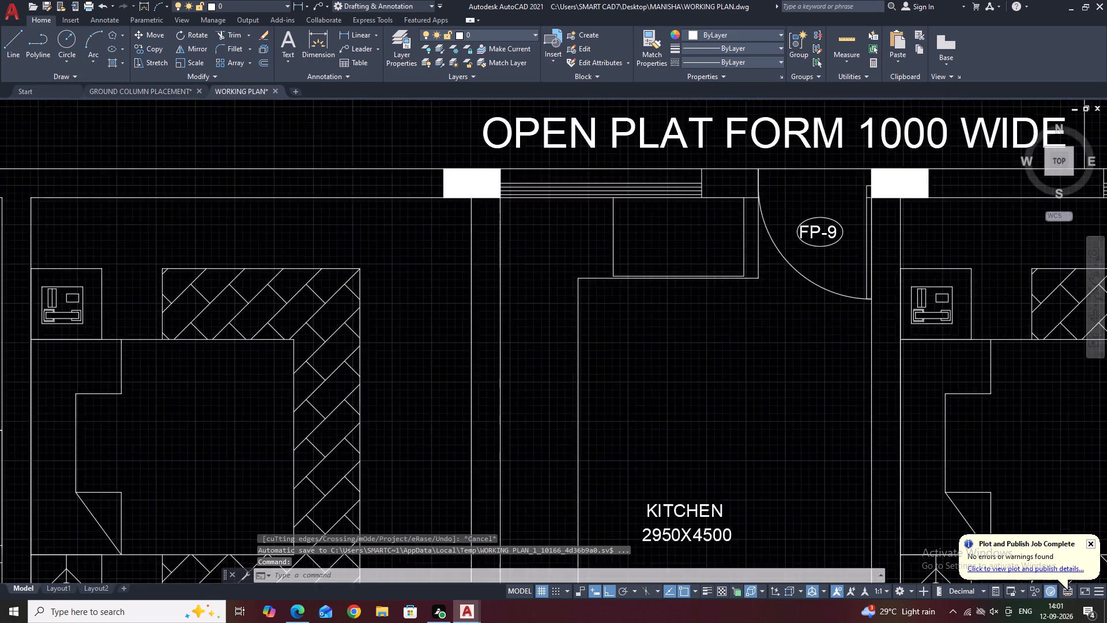
{"action": "middle_click_drag", "start_coordinate": [767, 209], "coordinate": [767, 212]}
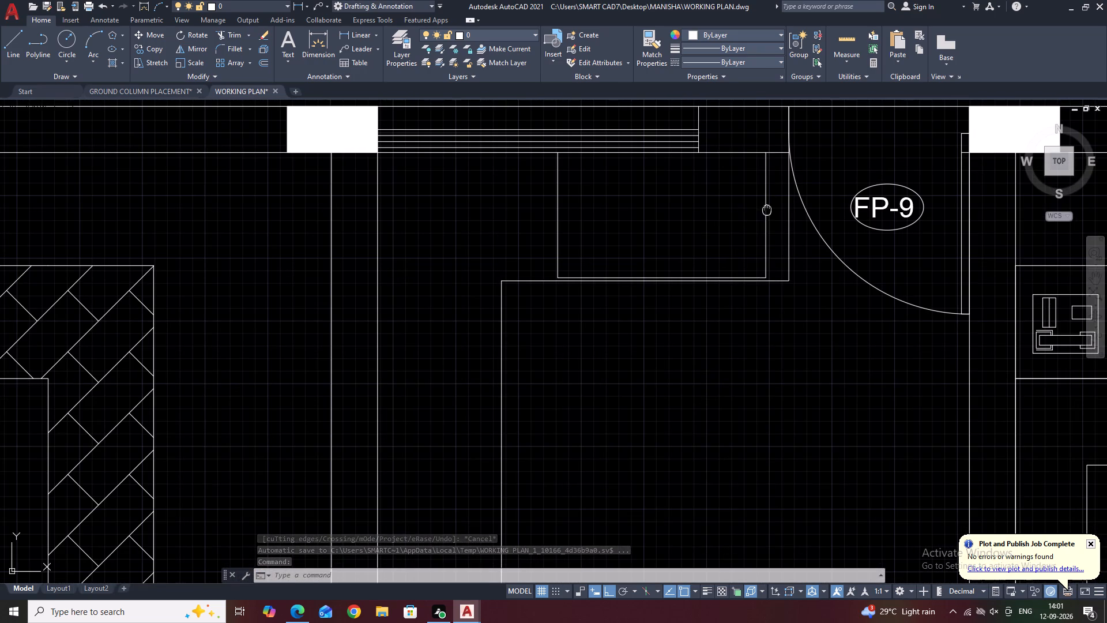
{"action": "middle_click_drag", "start_coordinate": [767, 212], "coordinate": [782, 265]}
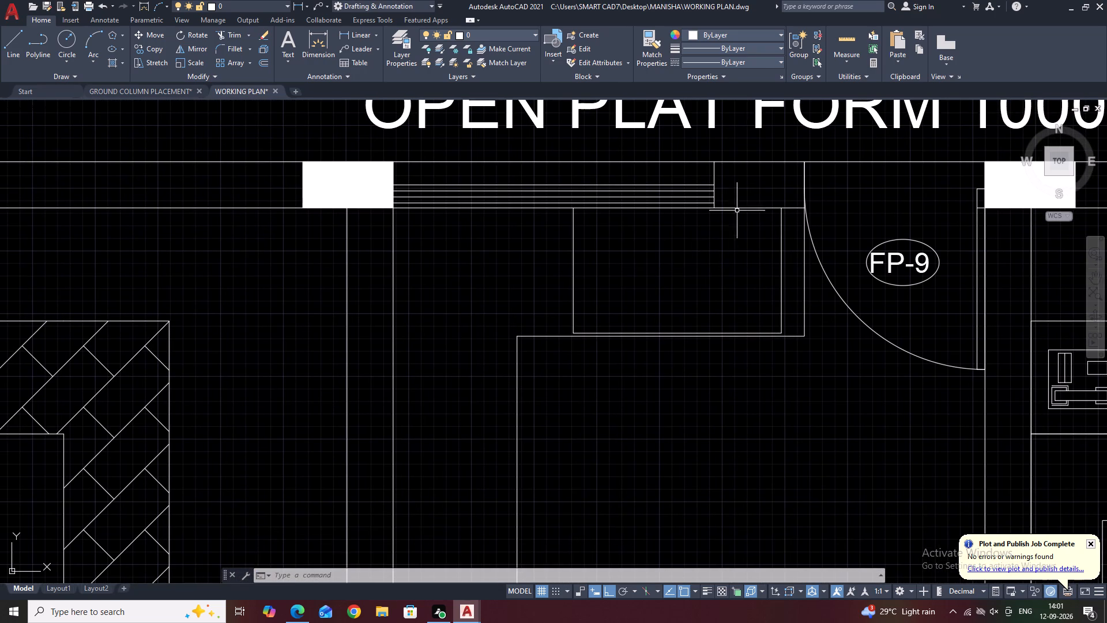
{"action": "middle_click_drag", "start_coordinate": [736, 209], "coordinate": [736, 239]}
{"action": "type", "text": "C"}
{"action": "key", "text": "space"}
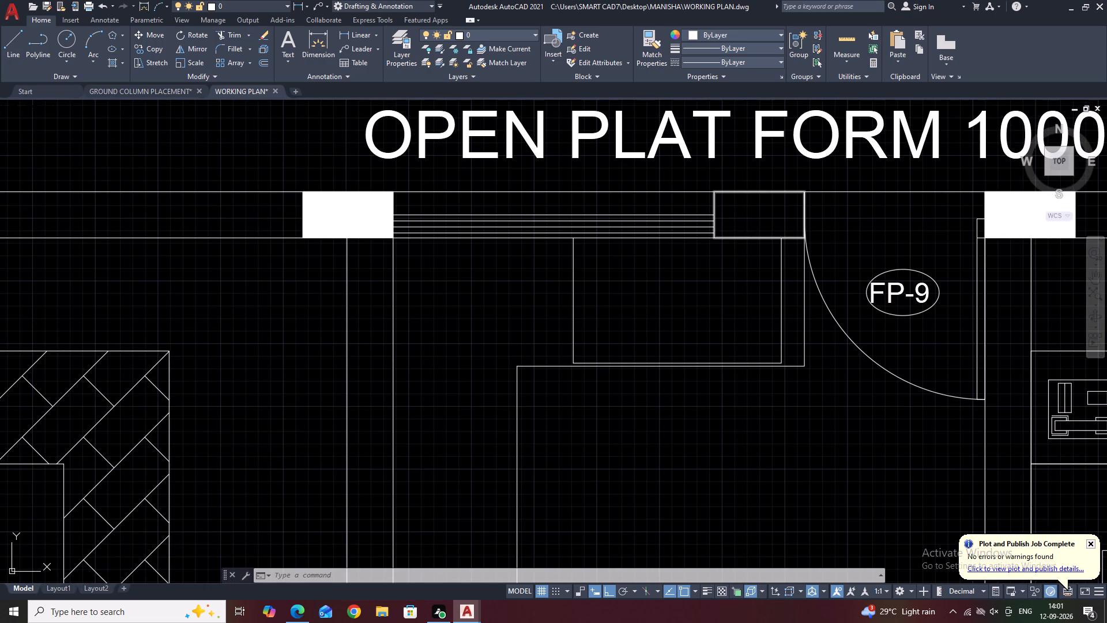
{"action": "left_click", "coordinate": [746, 276]}
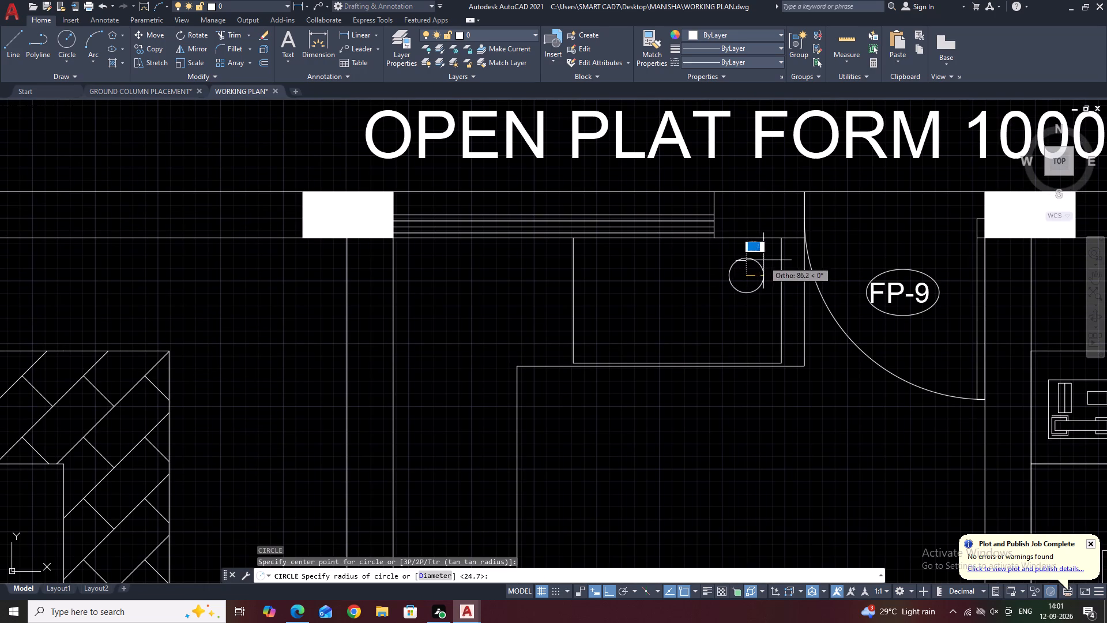
{"action": "left_click", "coordinate": [768, 257]}
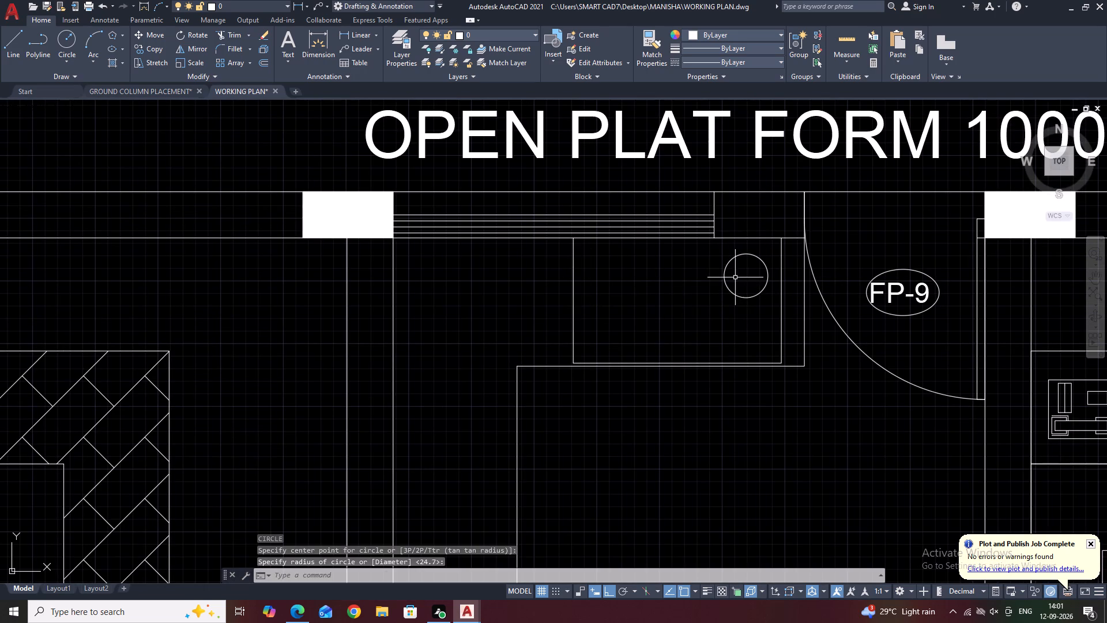
Copy the circle about 600 mm due west within the counter rectangle.
{"action": "left_click", "coordinate": [735, 277]}
{"action": "left_click", "coordinate": [709, 285]}
{"action": "key", "text": "c"}
{"action": "type", "text": "O"}
{"action": "key", "text": "space"}
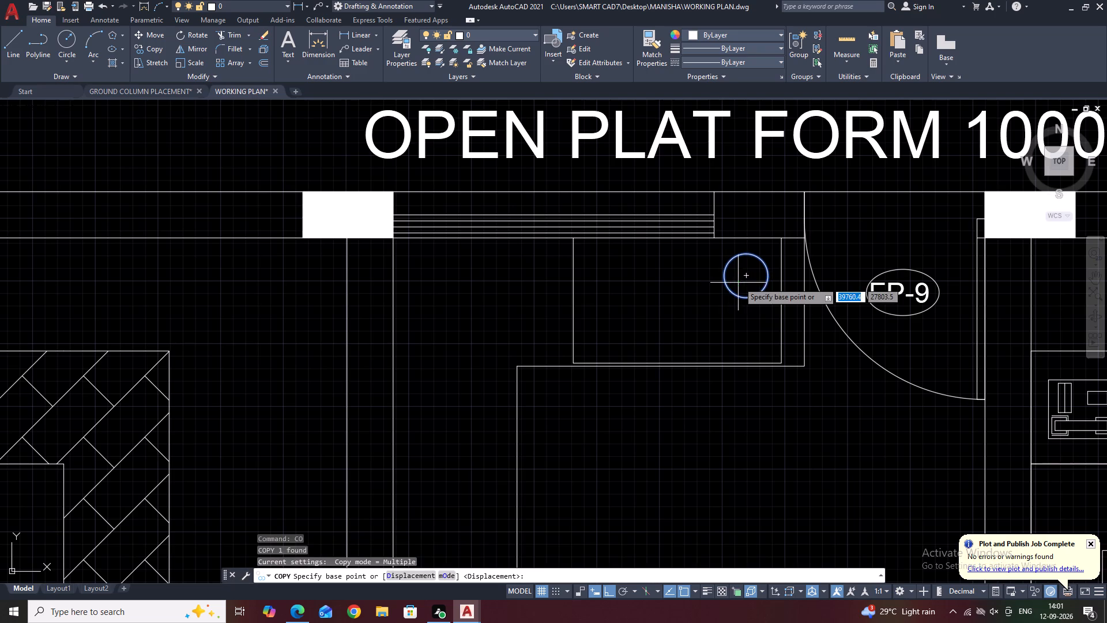
{"action": "left_click", "coordinate": [745, 277]}
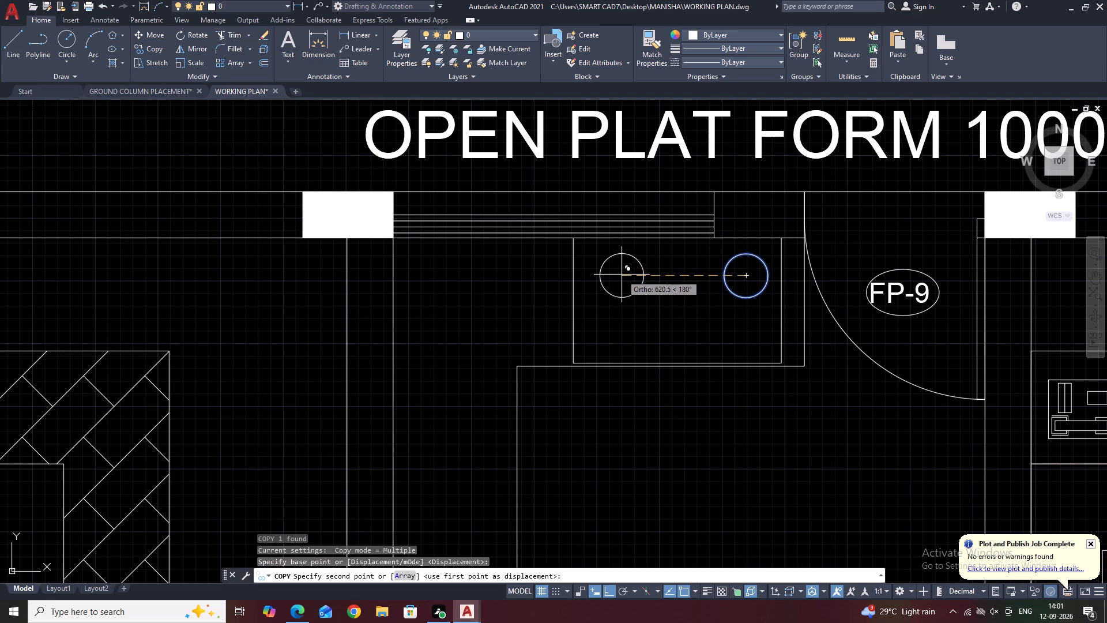
{"action": "left_click", "coordinate": [626, 276]}
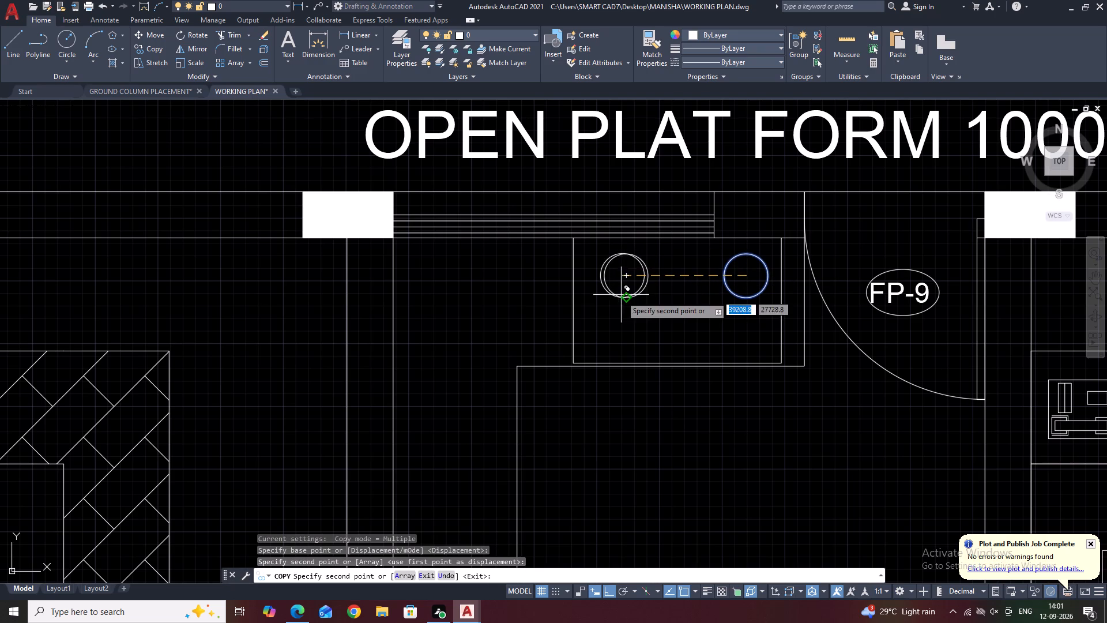
{"action": "key", "text": "Escape"}
Copy the west circle, with Ortho off, to the rectangle's southwest corner area.
{"action": "left_click", "coordinate": [642, 294]}
{"action": "type", "text": "CO"}
{"action": "key", "text": "space"}
{"action": "left_click", "coordinate": [627, 271]}
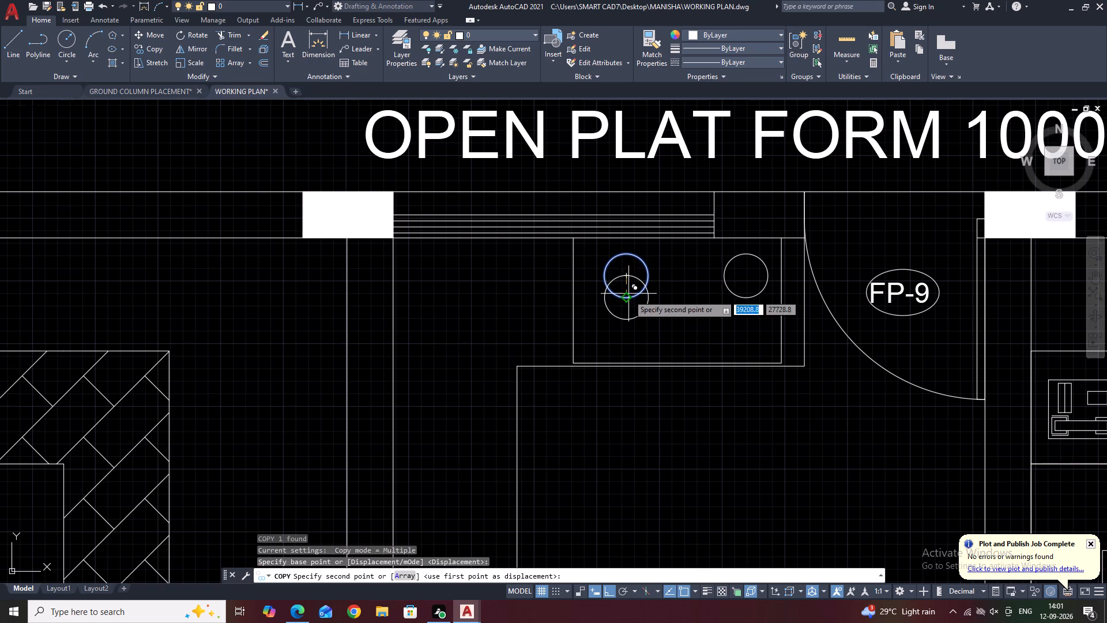
{"action": "key", "text": "F8"}
{"action": "scroll", "coordinate": [608, 328], "scroll_direction": "up", "scroll_amount": 2}
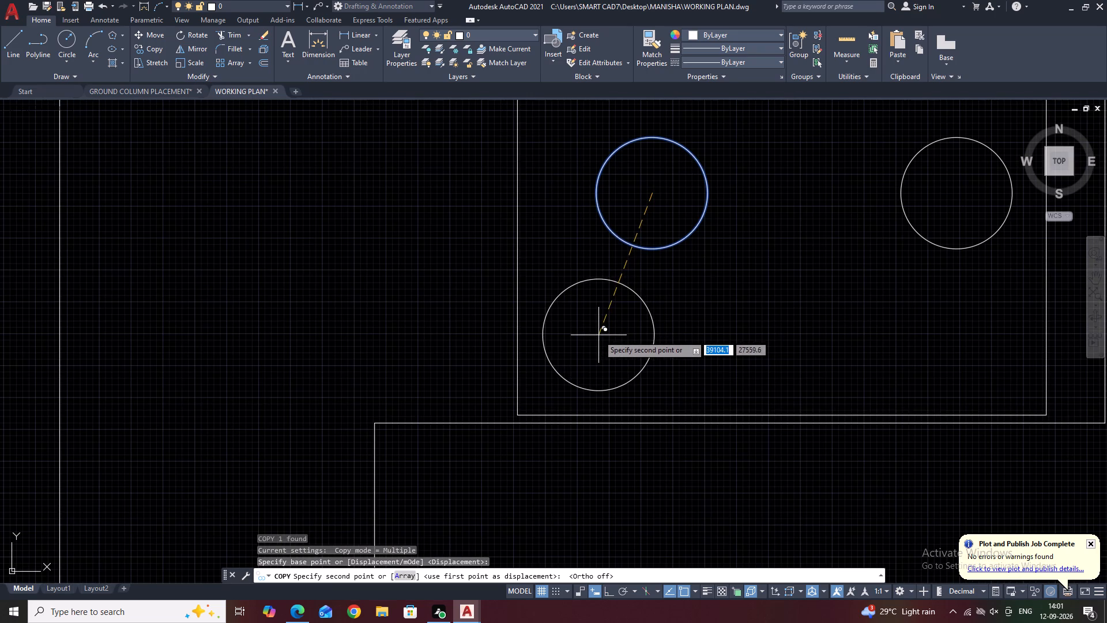
{"action": "left_click", "coordinate": [598, 335]}
{"action": "key", "text": "Escape"}
Scale the southwest circle down about its centre to roughly 0.7 of its size.
{"action": "left_click", "coordinate": [679, 297]}
{"action": "left_click", "coordinate": [608, 324]}
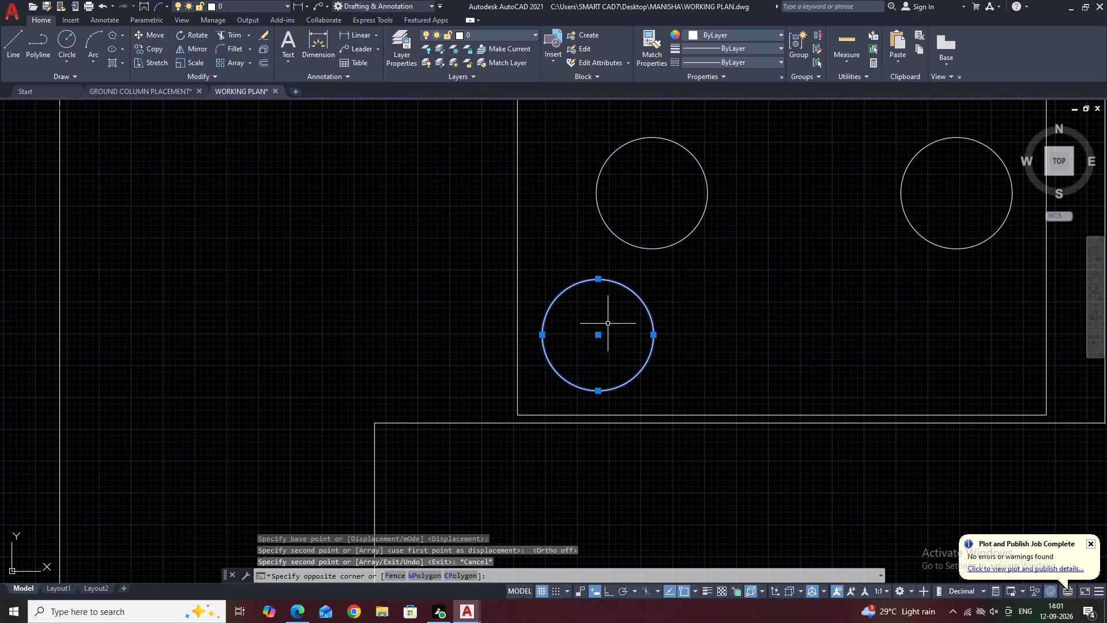
{"action": "key", "text": "s"}
{"action": "key", "text": "c"}
{"action": "key", "text": "space"}
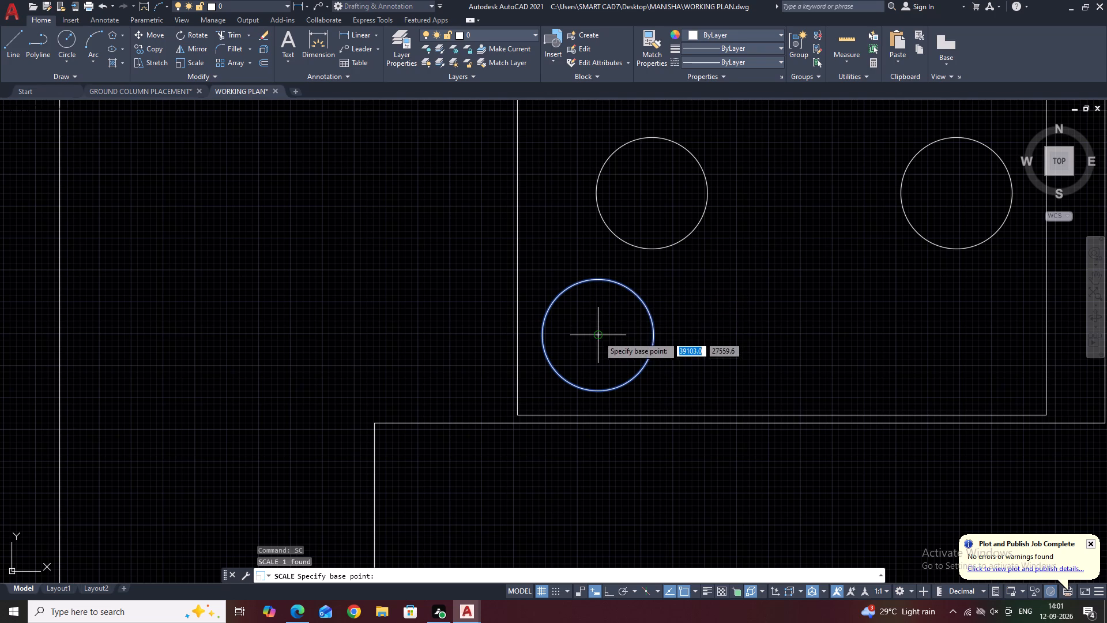
{"action": "left_click", "coordinate": [598, 336]}
{"action": "left_click", "coordinate": [638, 335]}
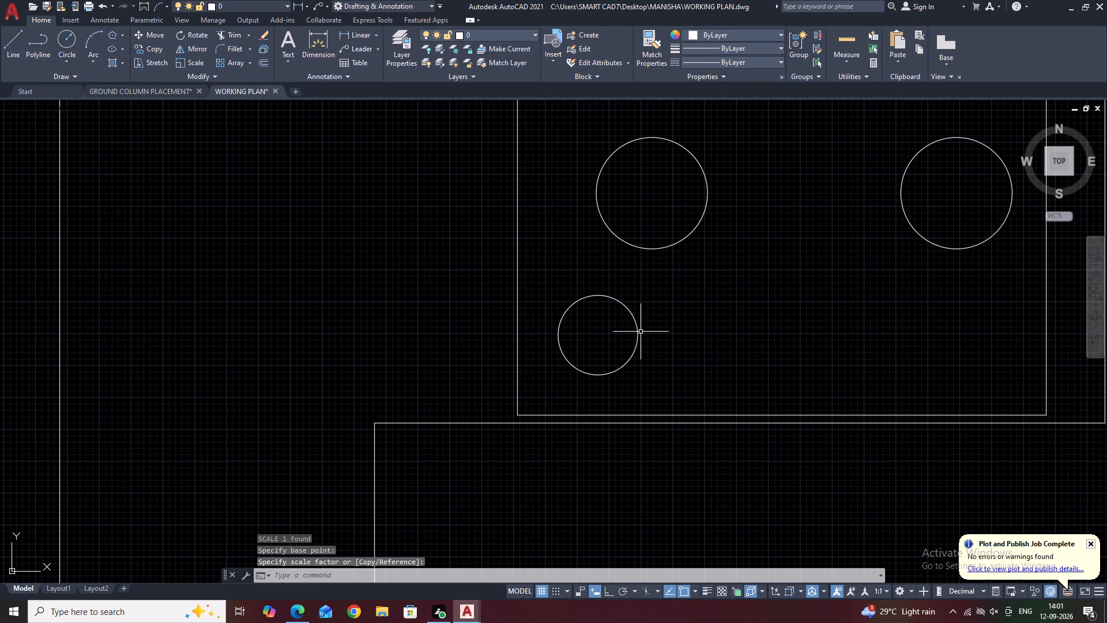
Mirror the small southwest circle across the counter rectangle's vertical centreline, keeping the original.
{"action": "left_click", "coordinate": [650, 322]}
{"action": "left_click", "coordinate": [628, 329]}
{"action": "middle_click_drag", "start_coordinate": [707, 303], "coordinate": [618, 309]}
{"action": "key", "text": "m"}
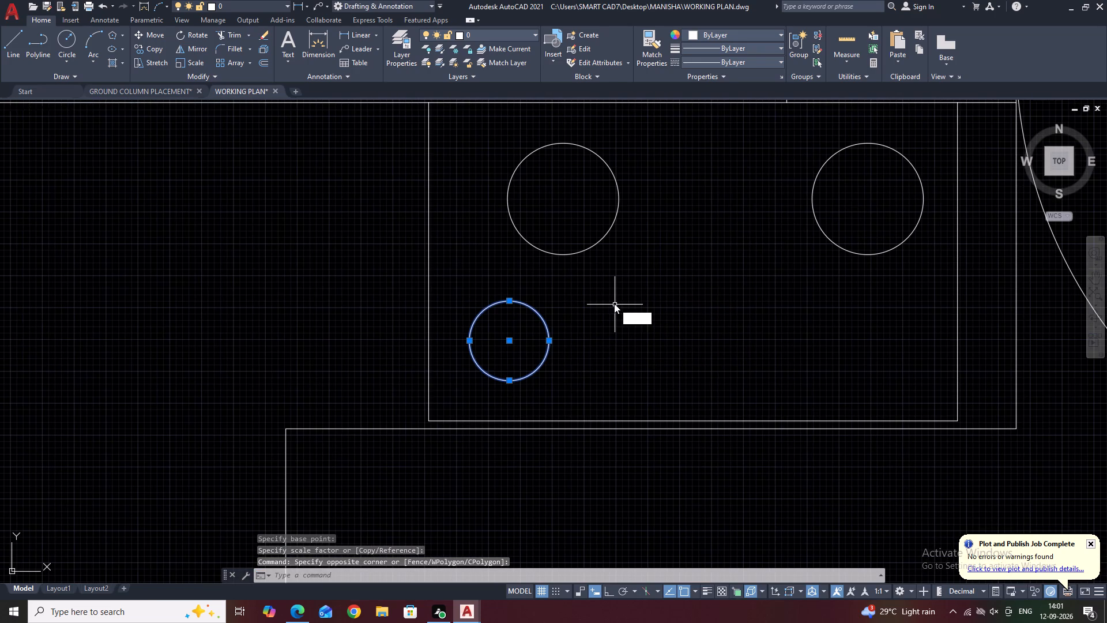
{"action": "key", "text": "i"}
{"action": "key", "text": "space"}
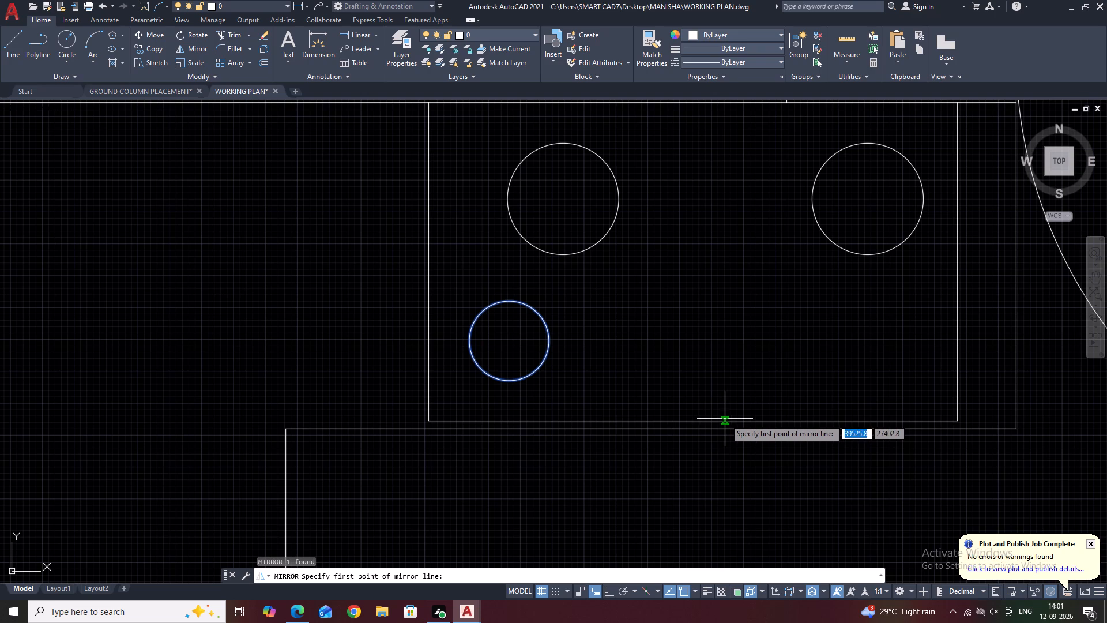
{"action": "left_click", "coordinate": [691, 422]}
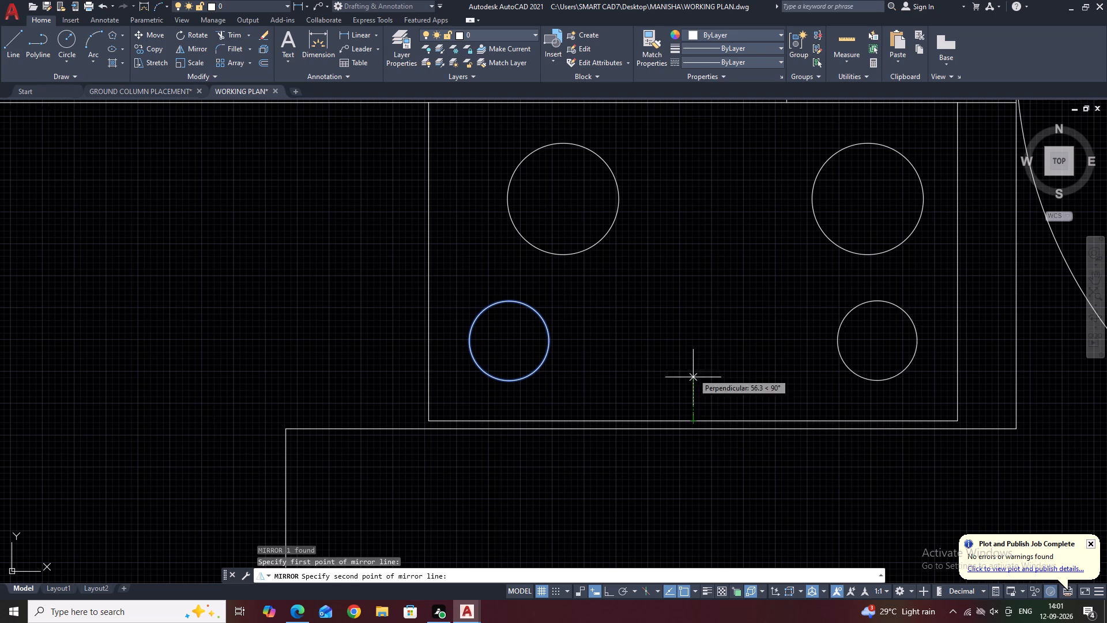
{"action": "left_click", "coordinate": [691, 222]}
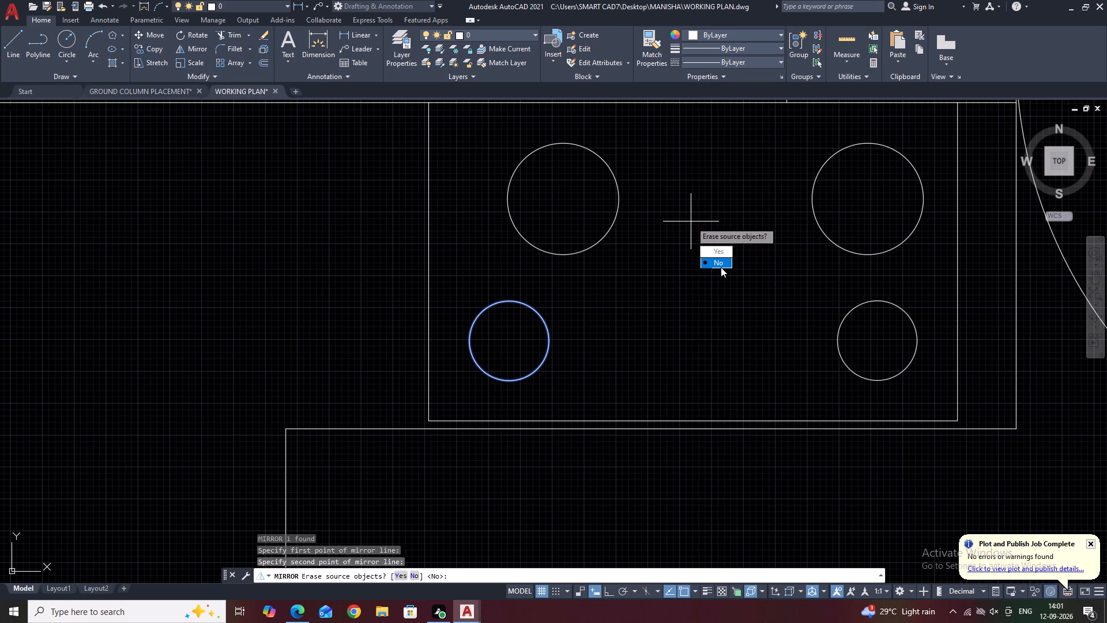
{"action": "left_click_drag", "start_coordinate": [721, 267], "coordinate": [691, 222]}
Delete the large northeast circle from the counter rectangle.
{"action": "middle_click_drag", "start_coordinate": [841, 313], "coordinate": [722, 253]}
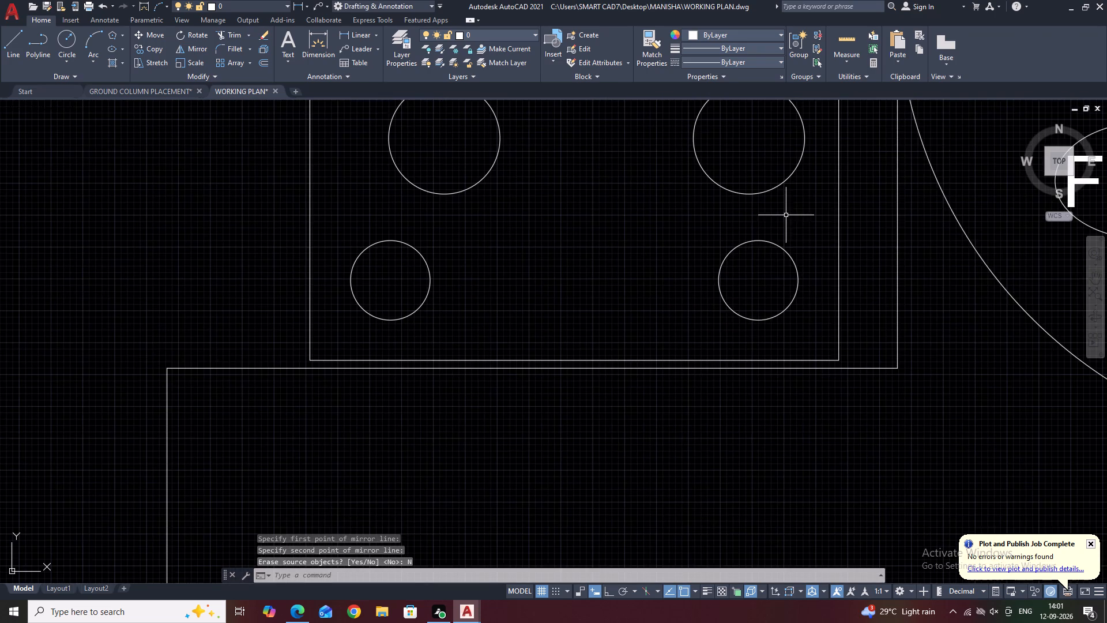
{"action": "middle_click_drag", "start_coordinate": [786, 215], "coordinate": [789, 297]}
{"action": "left_click", "coordinate": [770, 212]}
{"action": "left_click", "coordinate": [675, 246]}
{"action": "middle_click_drag", "start_coordinate": [733, 237], "coordinate": [733, 284]}
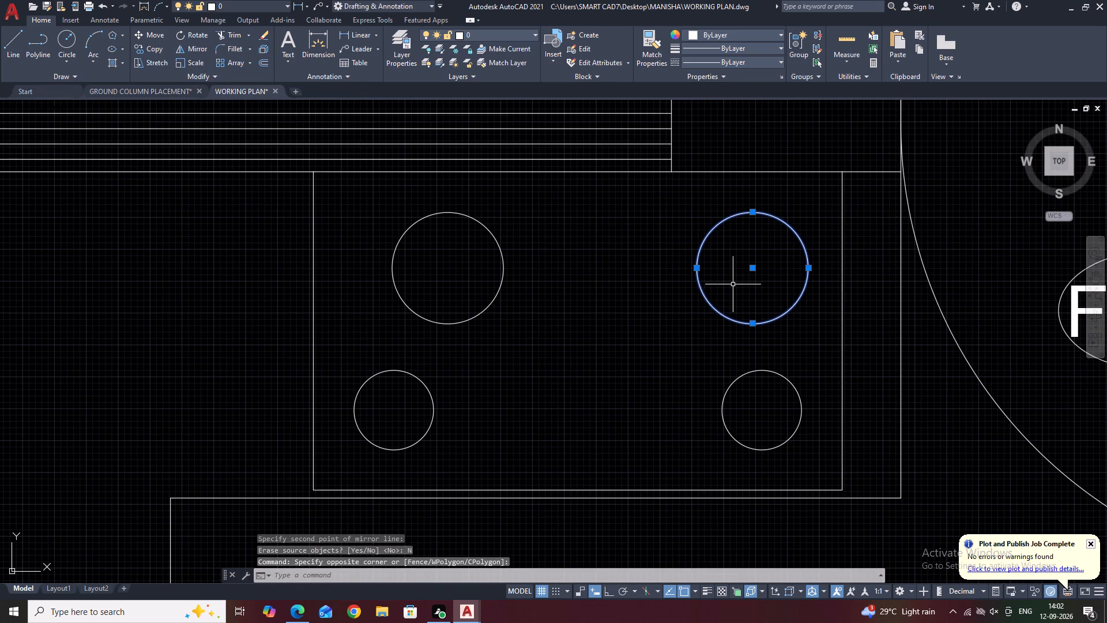
{"action": "key", "text": "Delete"}
Mirror the large northwest circle across the counter rectangle's vertical centreline, keeping the original.
{"action": "left_click", "coordinate": [541, 247]}
{"action": "left_click", "coordinate": [462, 254]}
{"action": "middle_click_drag", "start_coordinate": [581, 232], "coordinate": [590, 279]}
{"action": "scroll", "coordinate": [590, 266], "scroll_direction": "down", "scroll_amount": 1}
{"action": "type", "text": "MI"}
{"action": "key", "text": "space"}
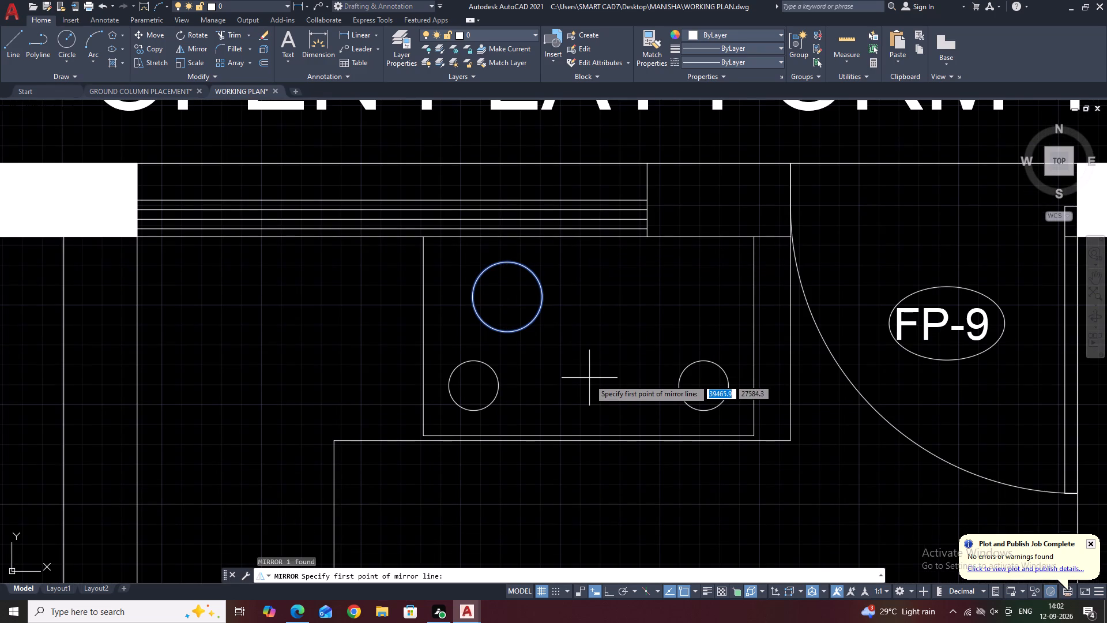
{"action": "left_click", "coordinate": [588, 436]}
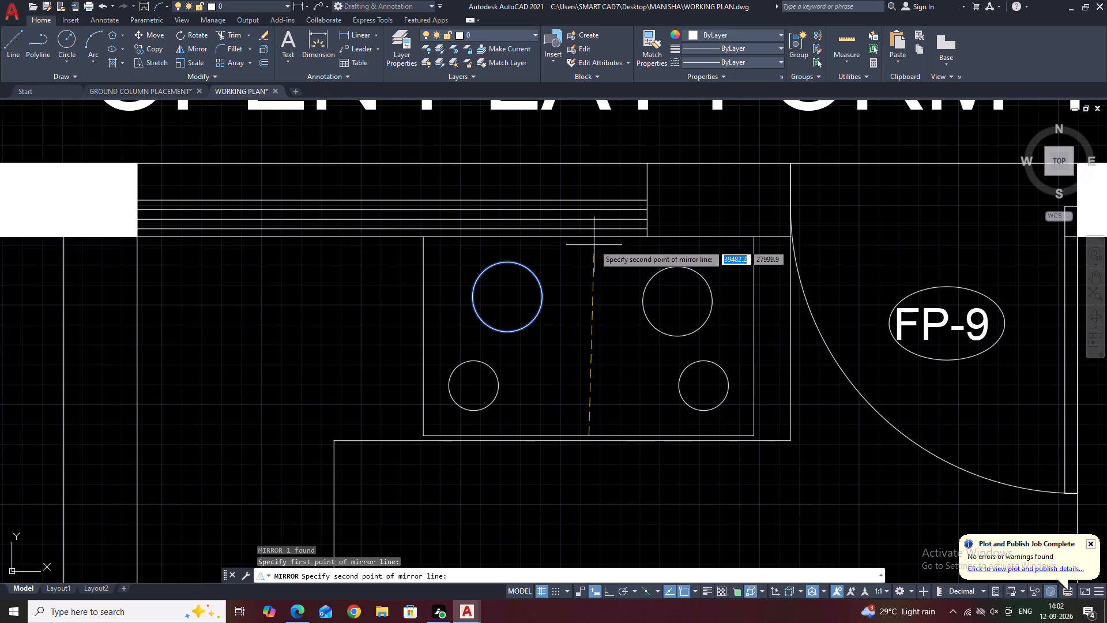
{"action": "left_click", "coordinate": [589, 236]}
{"action": "left_click", "coordinate": [613, 275]}
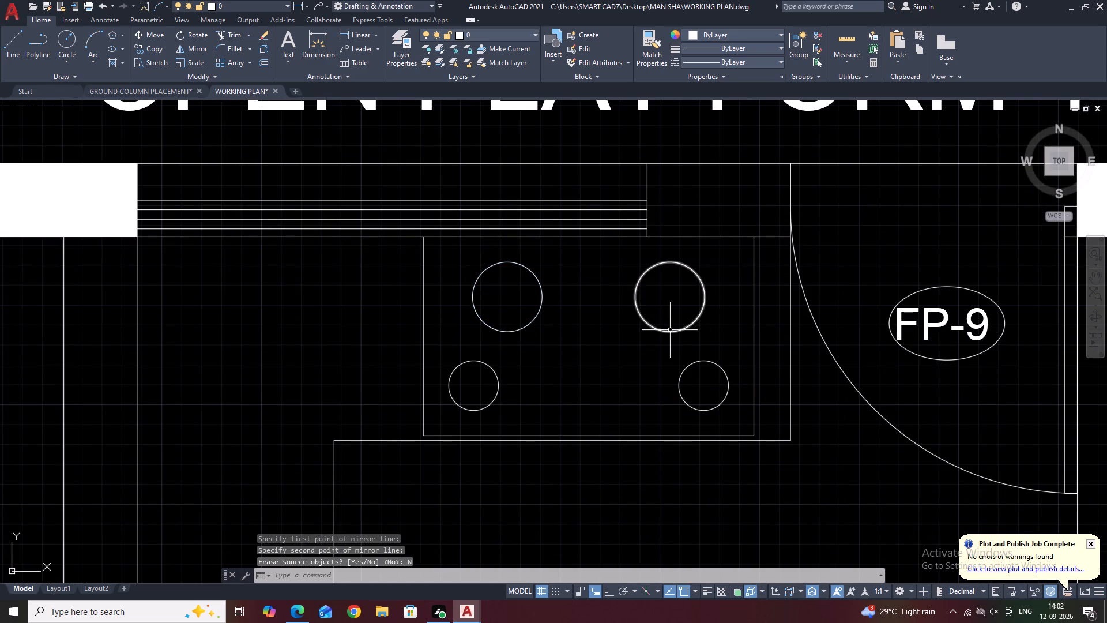
Draw an upright rectangle about 130 by 285 mm between the two large circles.
{"action": "middle_click_drag", "start_coordinate": [694, 333], "coordinate": [731, 337]}
{"action": "key", "text": "r"}
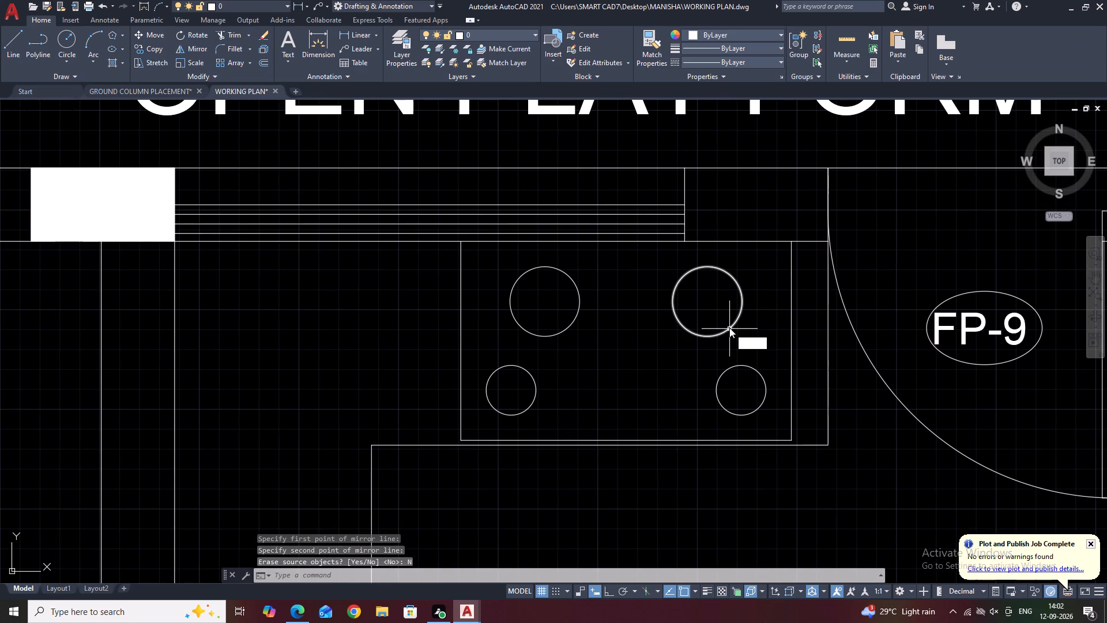
{"action": "type", "text": "RE"}
{"action": "key", "text": "space"}
{"action": "left_click", "coordinate": [606, 265]}
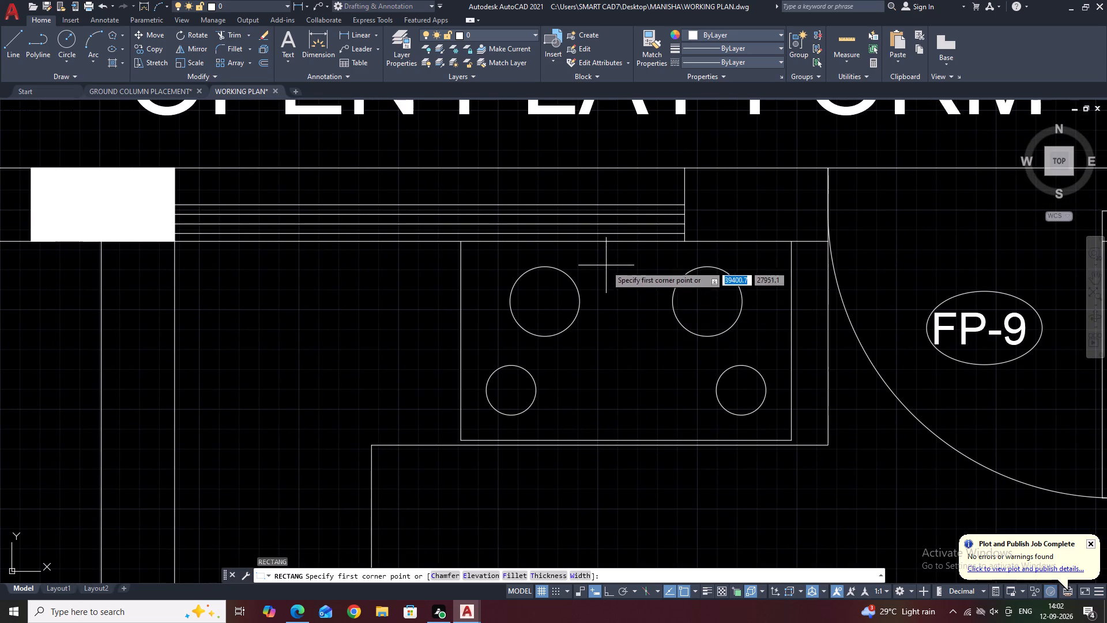
{"action": "left_click", "coordinate": [649, 356]}
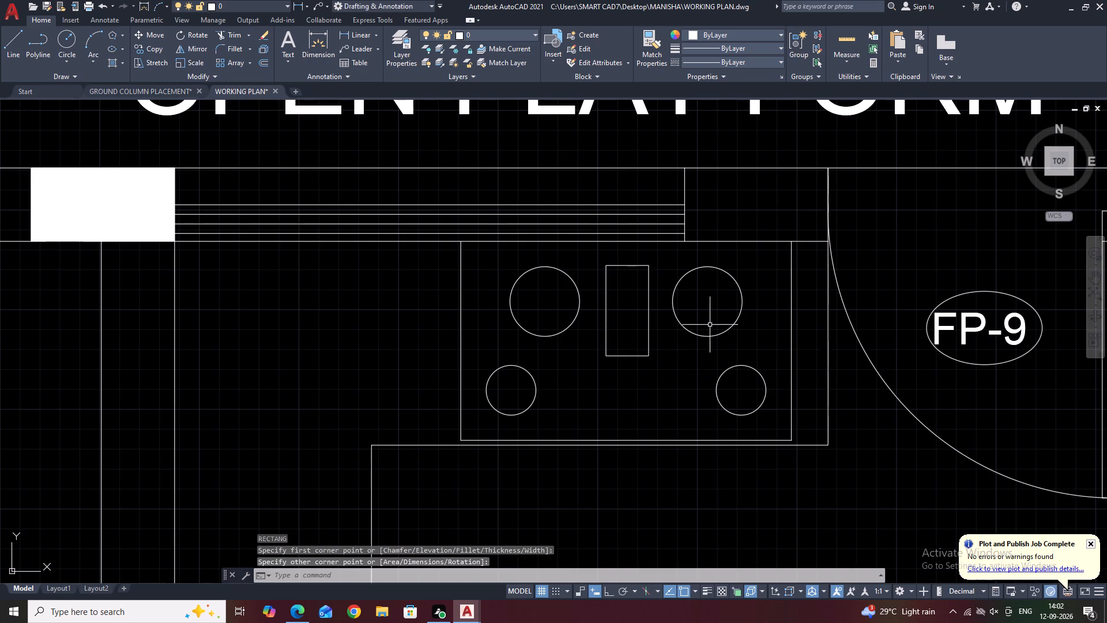
Draw a tiny knob circle just south of the narrow central rectangle, near its southwest corner.
{"action": "middle_click_drag", "start_coordinate": [676, 350], "coordinate": [719, 310]}
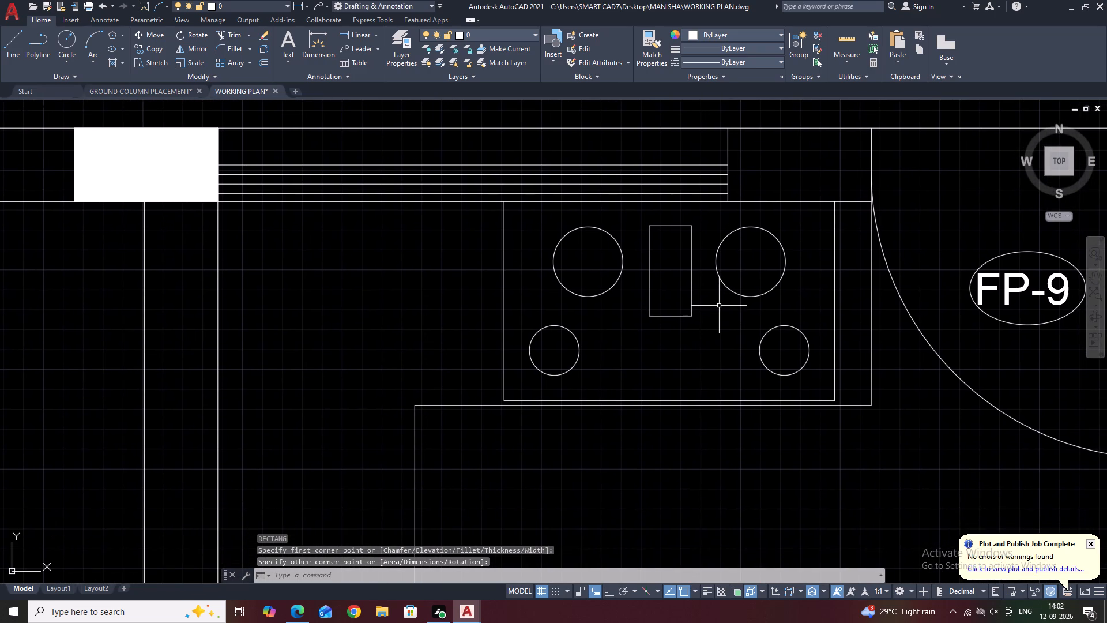
{"action": "key", "text": "c"}
{"action": "key", "text": "space"}
{"action": "scroll", "coordinate": [639, 344], "scroll_direction": "up", "scroll_amount": 1}
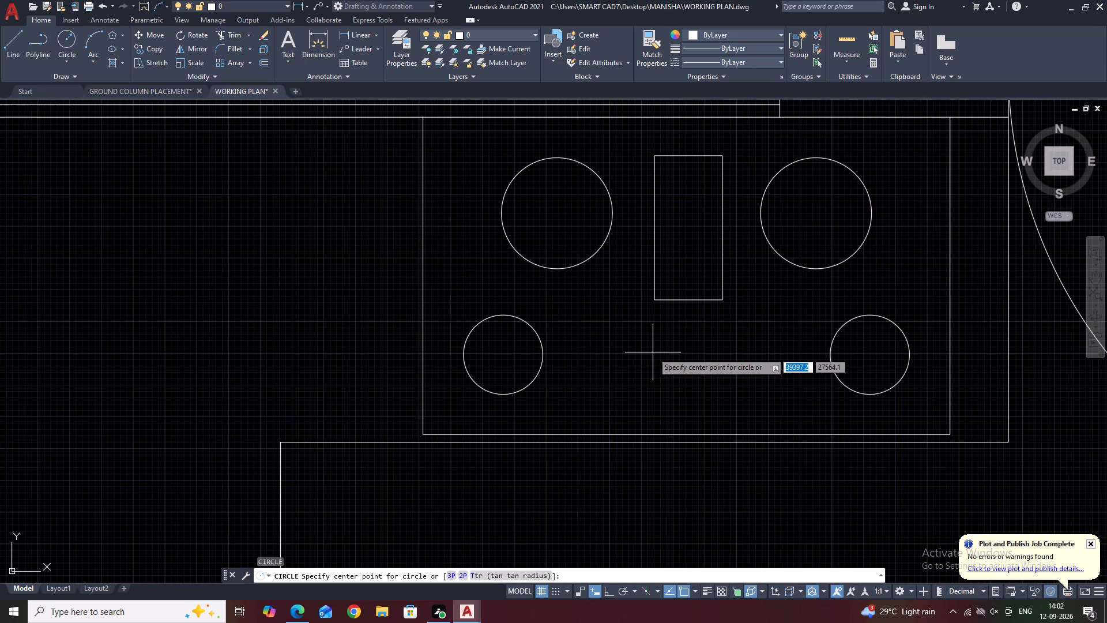
{"action": "left_click", "coordinate": [659, 350]}
{"action": "left_click", "coordinate": [666, 350]}
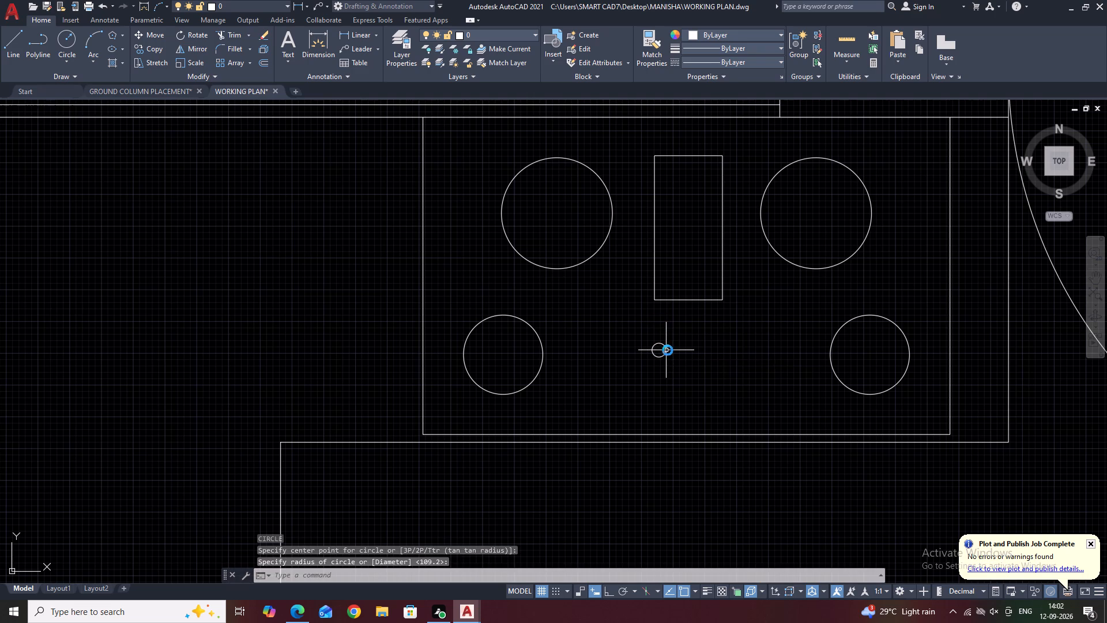
Mirror the tiny circle across the narrow central rectangle's vertical centreline, keeping the original.
{"action": "scroll", "coordinate": [694, 337], "scroll_direction": "up", "scroll_amount": 2}
{"action": "left_click", "coordinate": [692, 337]}
{"action": "left_click", "coordinate": [638, 359]}
{"action": "key", "text": "m"}
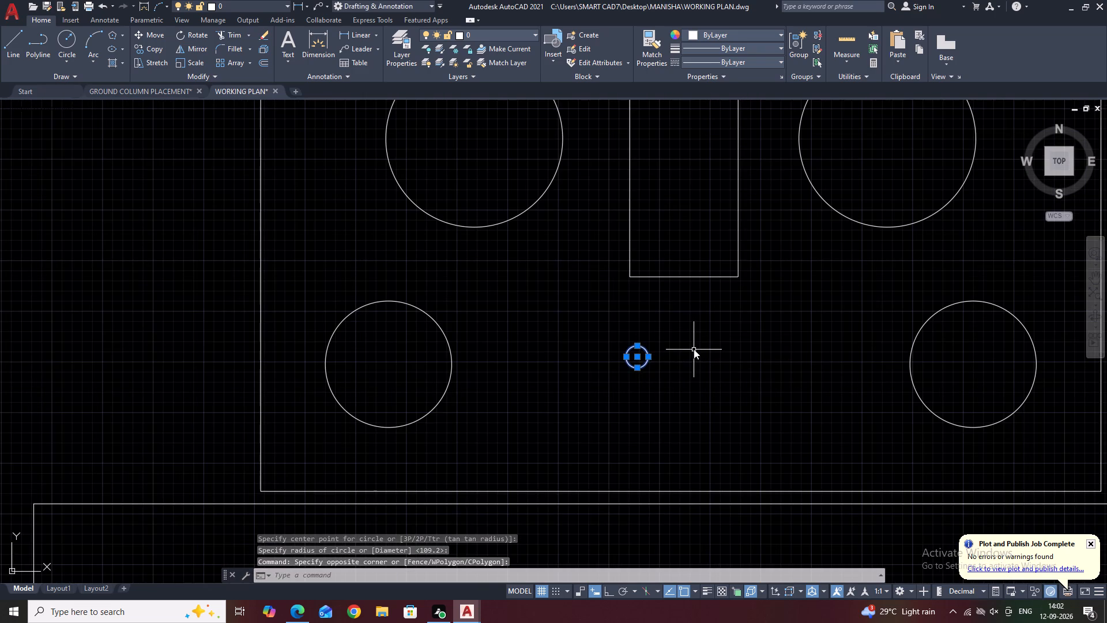
{"action": "type", "text": "I"}
{"action": "key", "text": "space"}
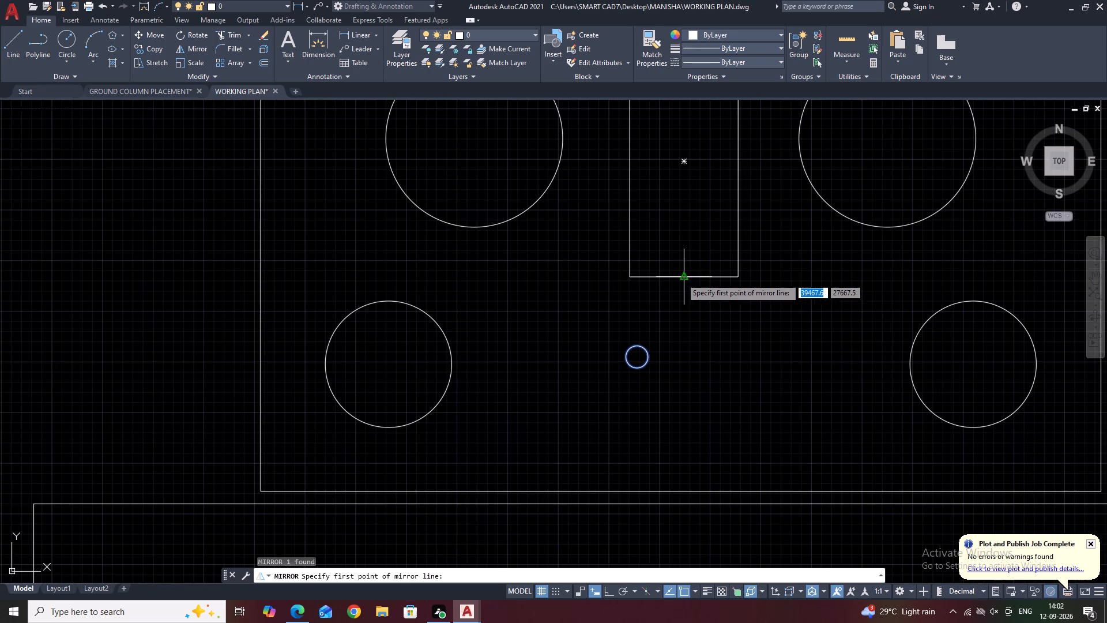
{"action": "left_click", "coordinate": [681, 278]}
{"action": "left_click", "coordinate": [680, 231]}
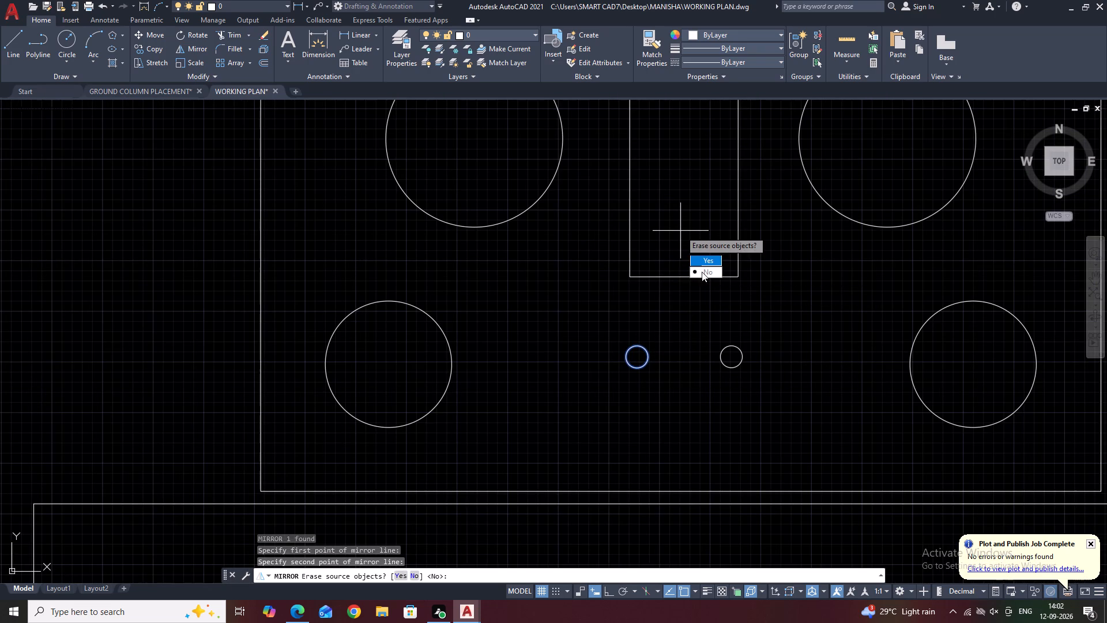
{"action": "left_click_drag", "start_coordinate": [702, 272], "coordinate": [680, 231]}
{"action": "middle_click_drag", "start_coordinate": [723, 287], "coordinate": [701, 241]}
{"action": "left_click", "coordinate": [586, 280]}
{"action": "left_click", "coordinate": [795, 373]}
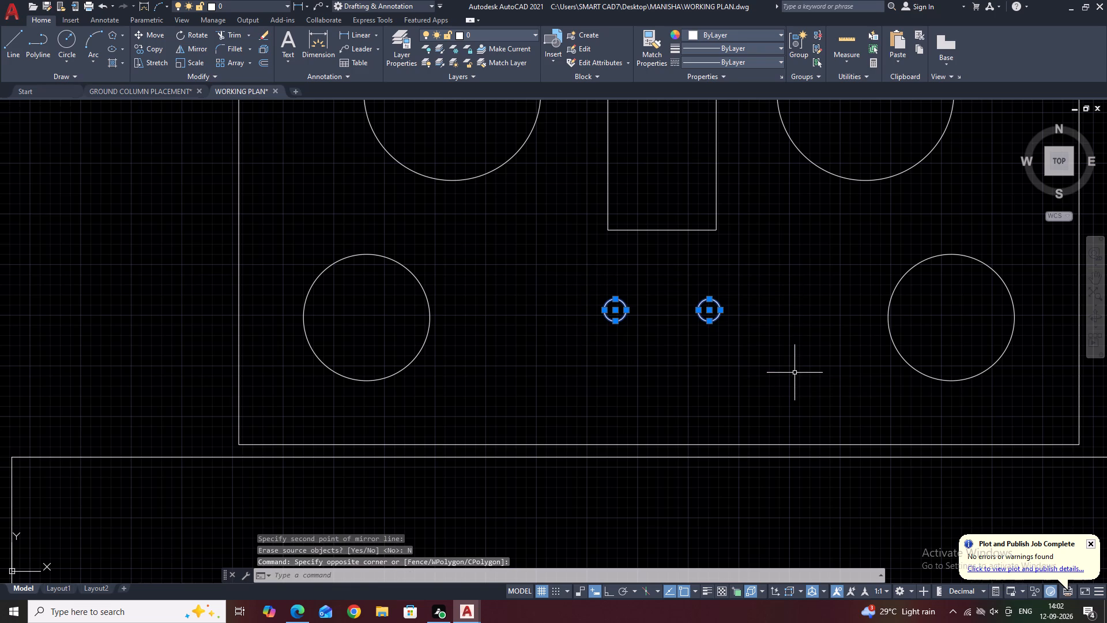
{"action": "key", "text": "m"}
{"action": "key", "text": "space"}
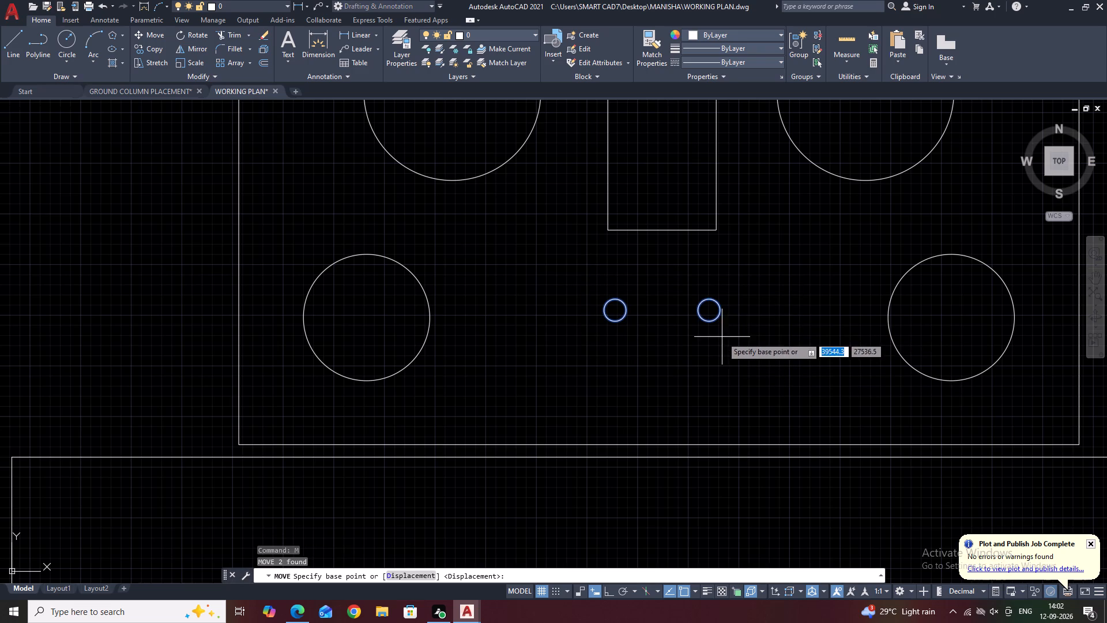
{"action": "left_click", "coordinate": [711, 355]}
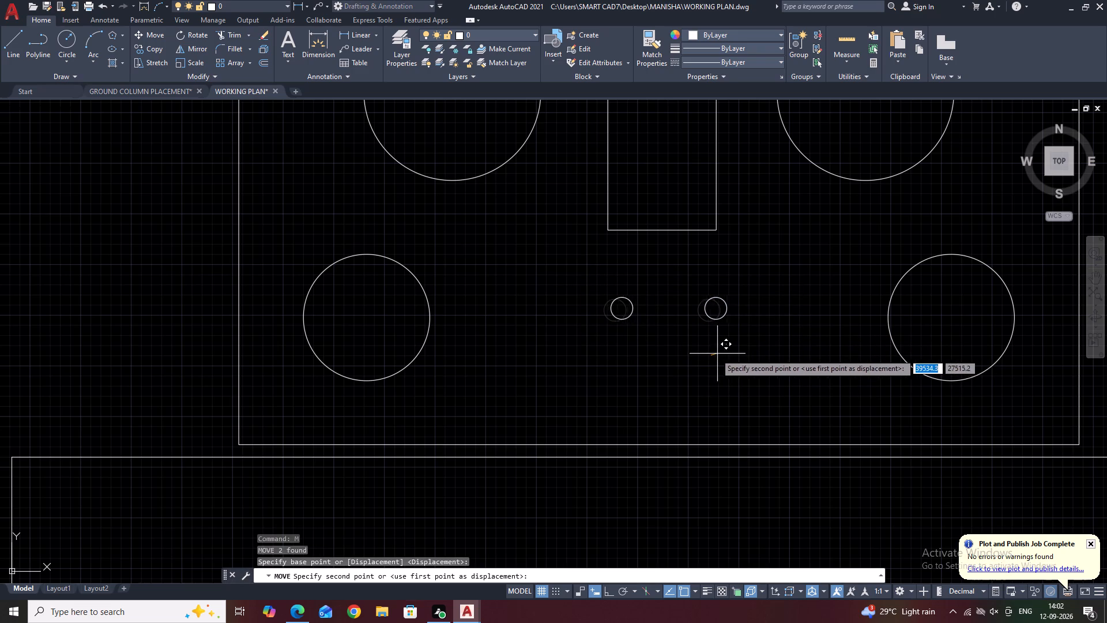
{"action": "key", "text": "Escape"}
Mirror the two tiny circles southward about a horizontal line with Ortho on, keeping the originals.
{"action": "left_click", "coordinate": [762, 268]}
{"action": "left_click", "coordinate": [566, 337]}
{"action": "key", "text": "m"}
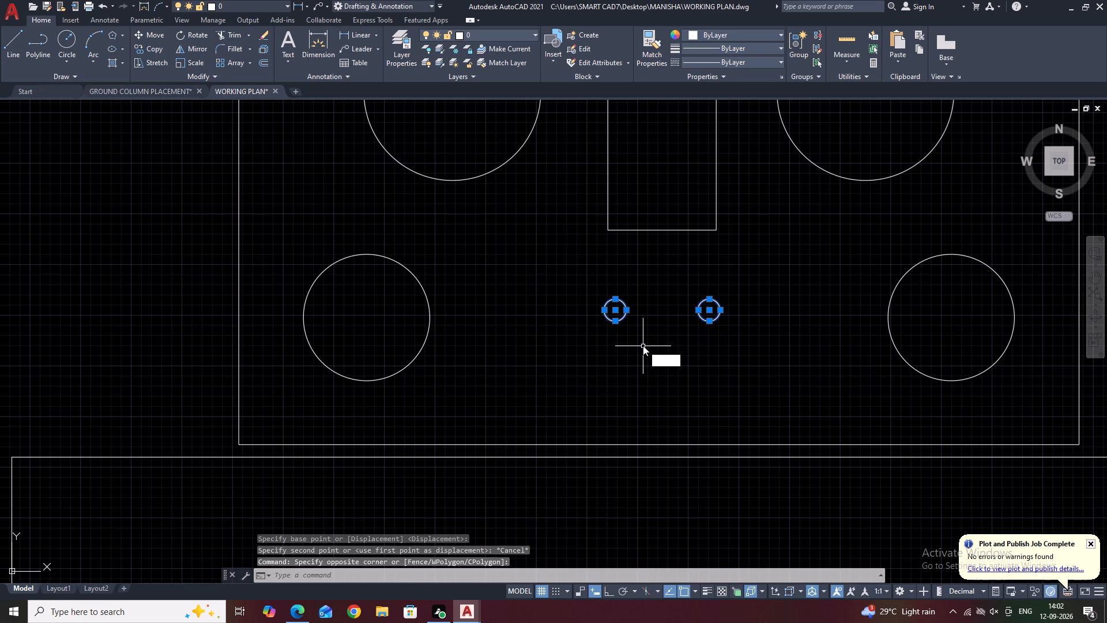
{"action": "key", "text": "i"}
{"action": "key", "text": "space"}
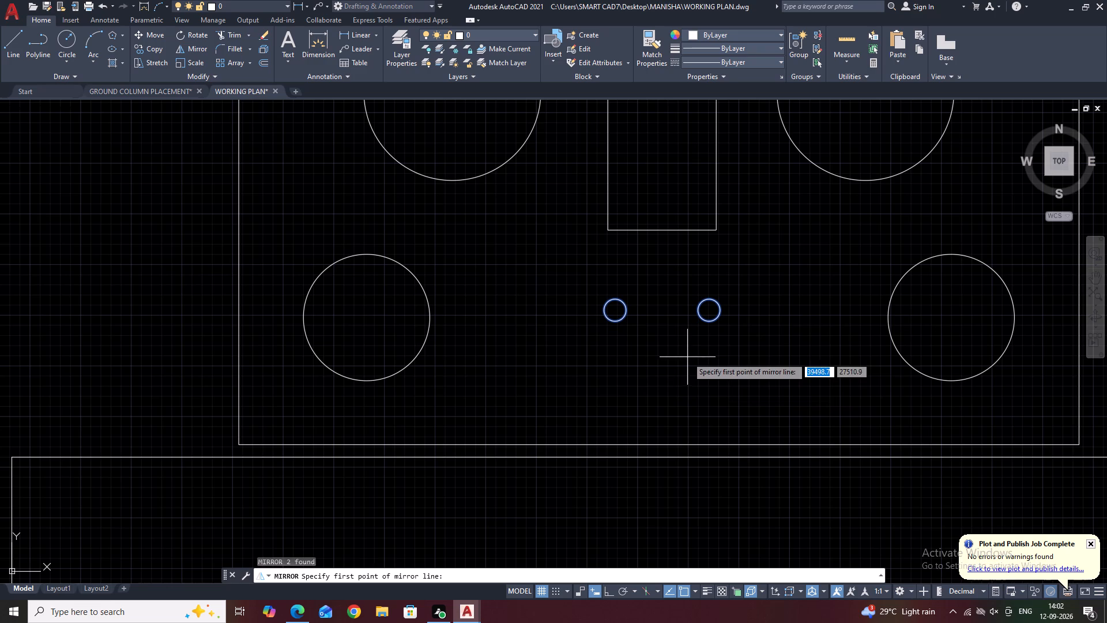
{"action": "left_click", "coordinate": [687, 357]}
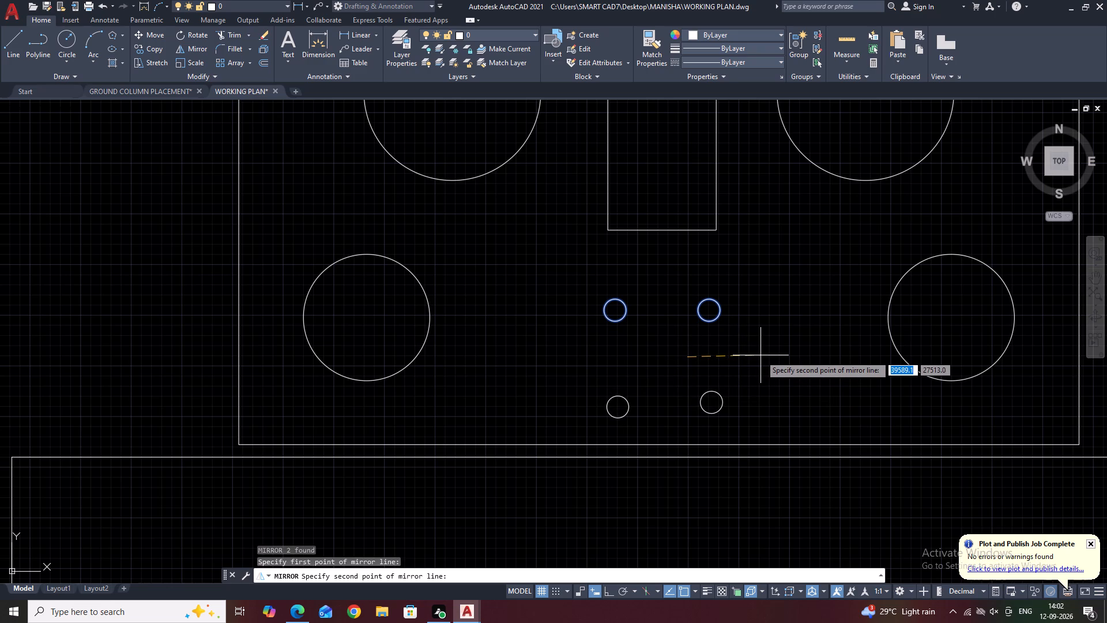
{"action": "key", "text": "F8"}
{"action": "left_click", "coordinate": [760, 355]}
{"action": "left_click_drag", "start_coordinate": [789, 401], "coordinate": [760, 355]}
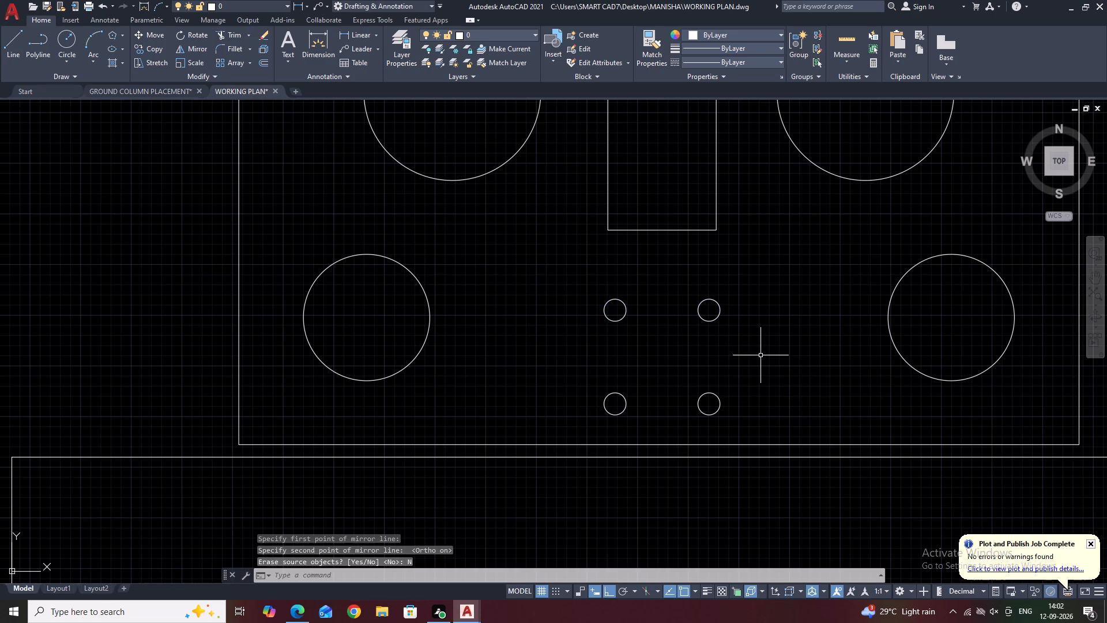
Draw a horizontal line from the kitchen's southwest column to the west counter's front edge, just north of the south wall.
{"action": "middle_click_drag", "start_coordinate": [766, 360], "coordinate": [716, 295]}
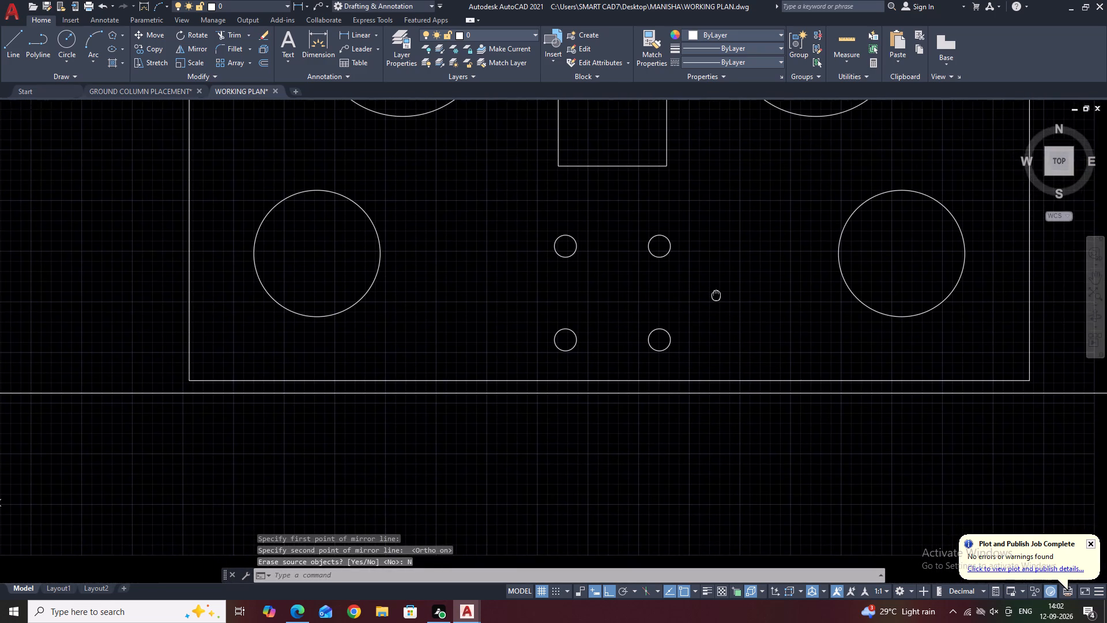
{"action": "middle_click_drag", "start_coordinate": [716, 295], "coordinate": [706, 294]}
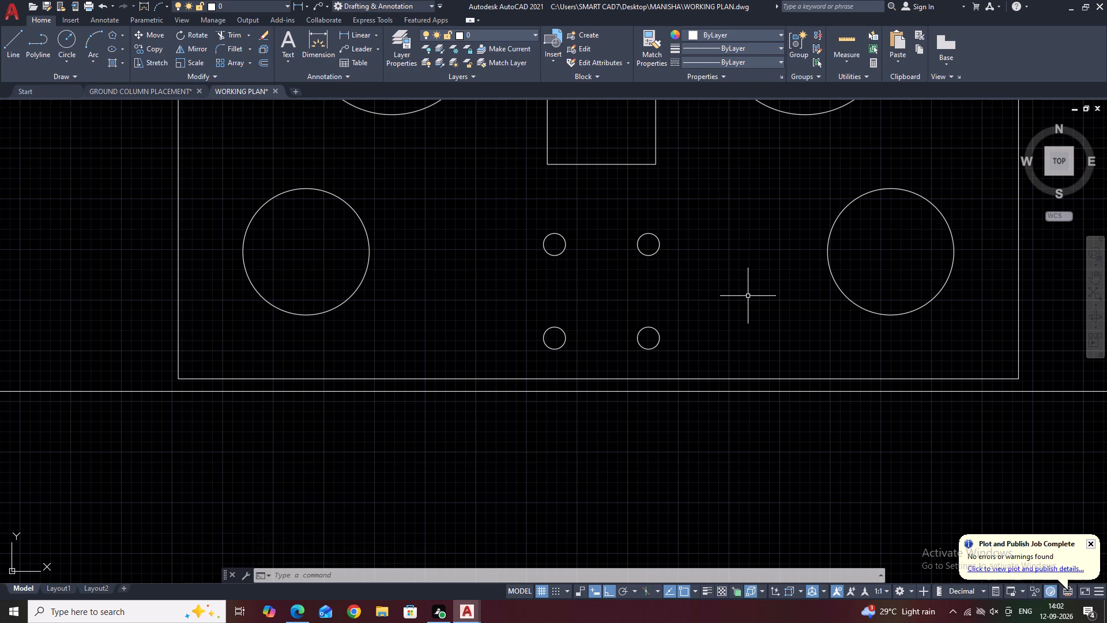
{"action": "scroll", "coordinate": [619, 251], "scroll_direction": "down", "scroll_amount": 3}
{"action": "middle_click_drag", "start_coordinate": [653, 234], "coordinate": [656, 249]}
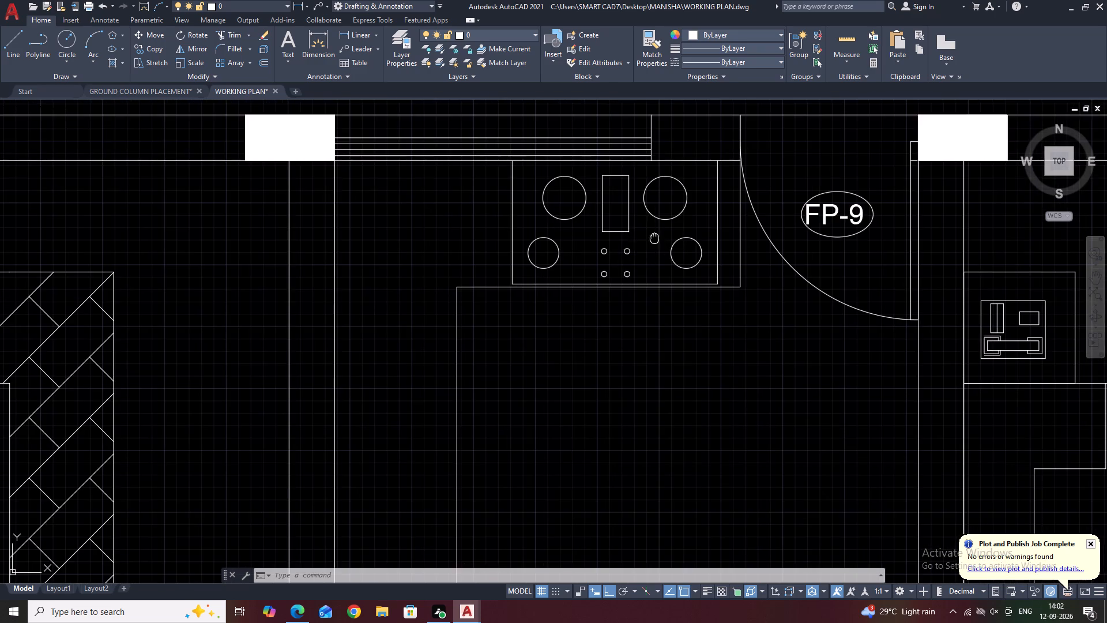
{"action": "middle_click_drag", "start_coordinate": [656, 249], "coordinate": [664, 291]}
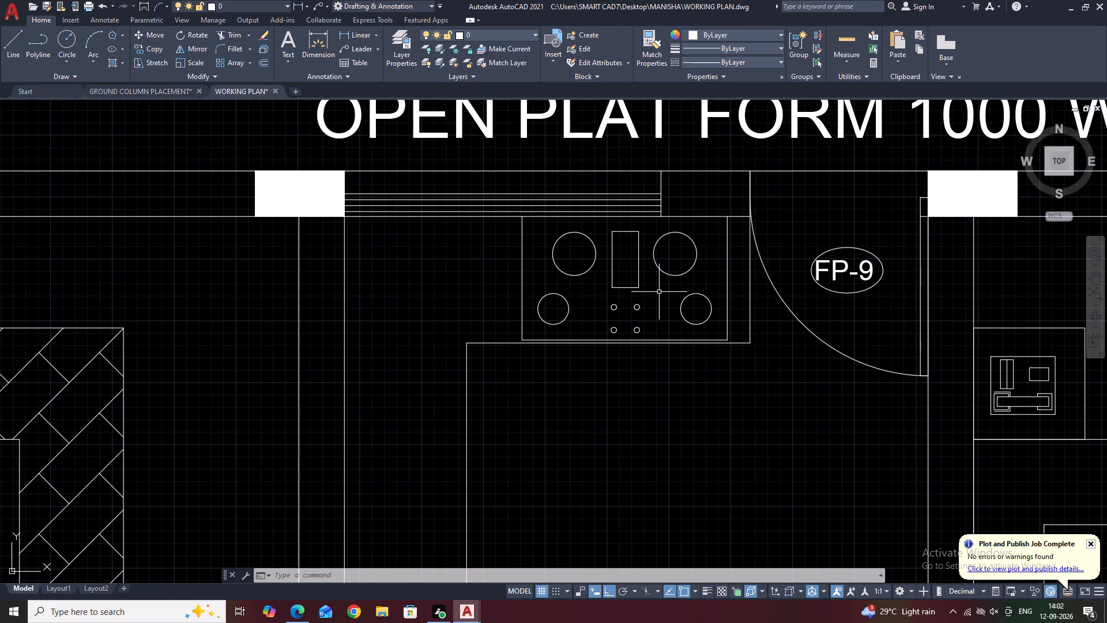
{"action": "scroll", "coordinate": [619, 340], "scroll_direction": "down", "scroll_amount": 4}
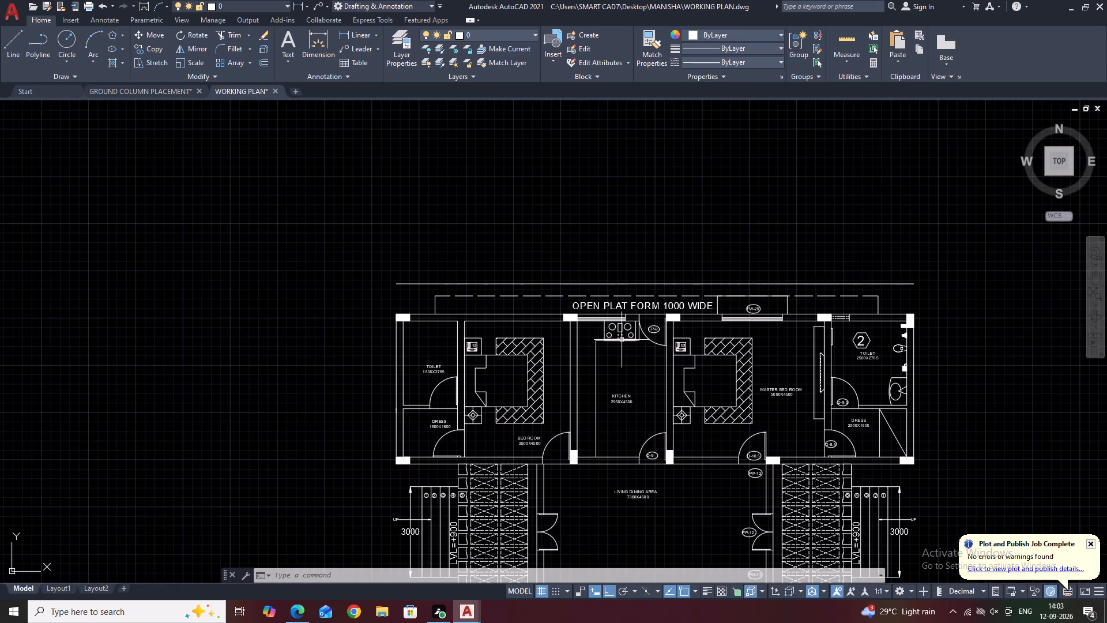
{"action": "middle_click_drag", "start_coordinate": [647, 361], "coordinate": [703, 264]}
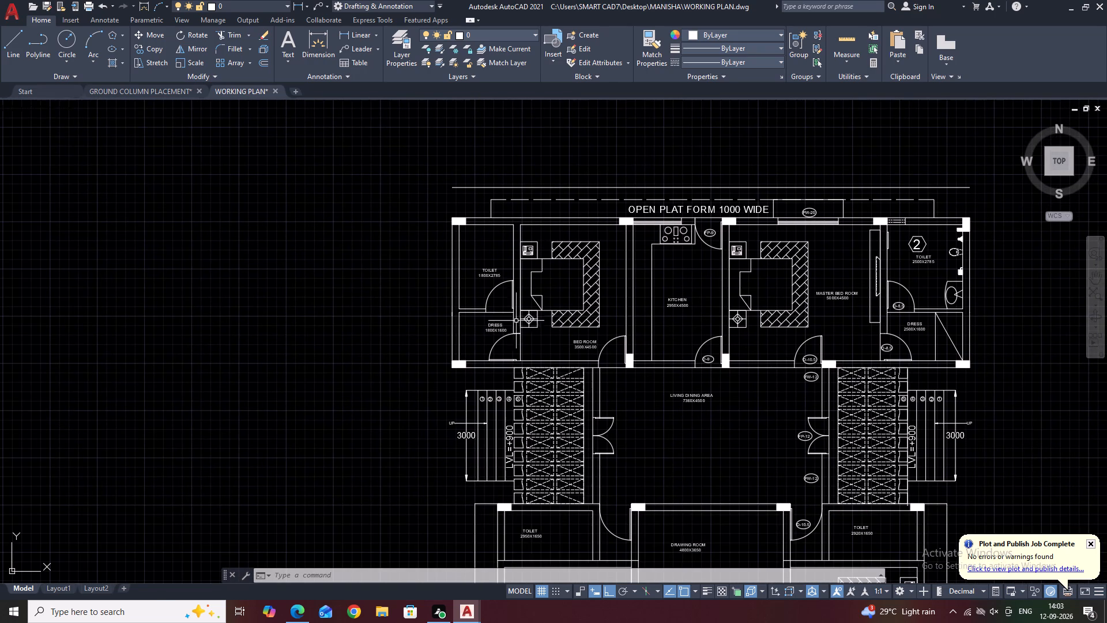
{"action": "scroll", "coordinate": [619, 350], "scroll_direction": "up", "scroll_amount": 2}
{"action": "scroll", "coordinate": [684, 369], "scroll_direction": "up", "scroll_amount": 1}
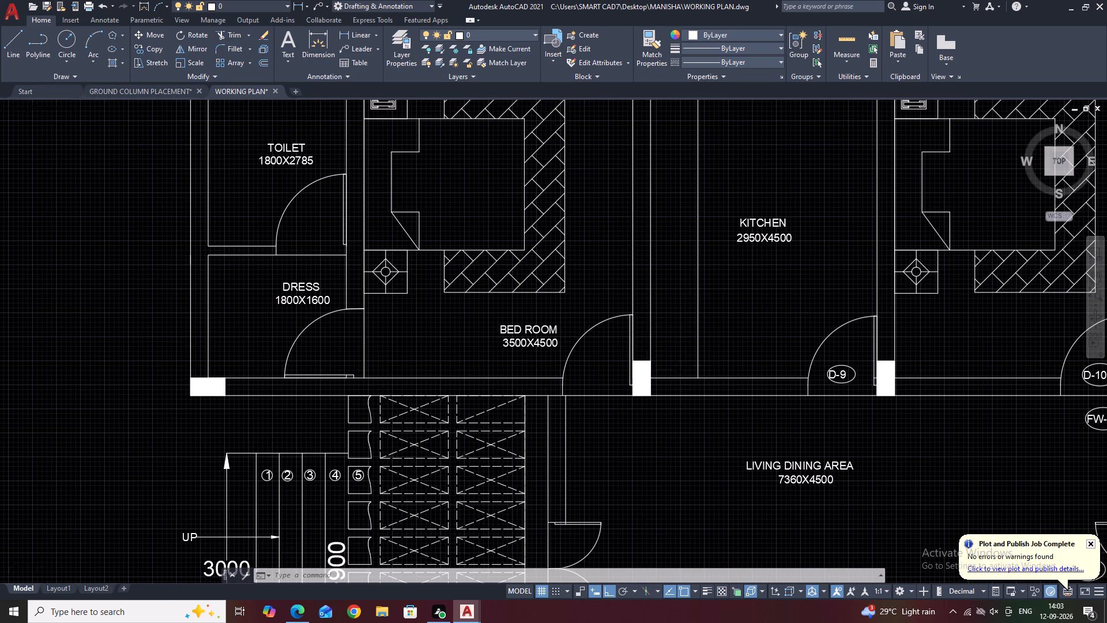
{"action": "type", "text": "L"}
{"action": "key", "text": "space"}
{"action": "scroll", "coordinate": [639, 381], "scroll_direction": "up", "scroll_amount": 2}
{"action": "left_click", "coordinate": [616, 378]}
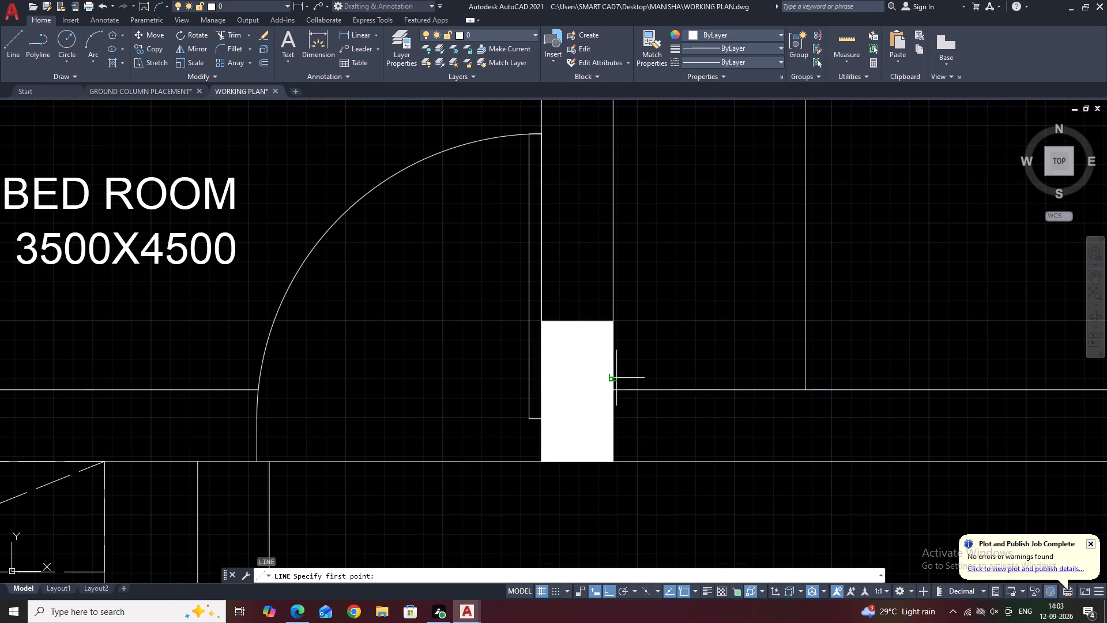
{"action": "left_click", "coordinate": [803, 376]}
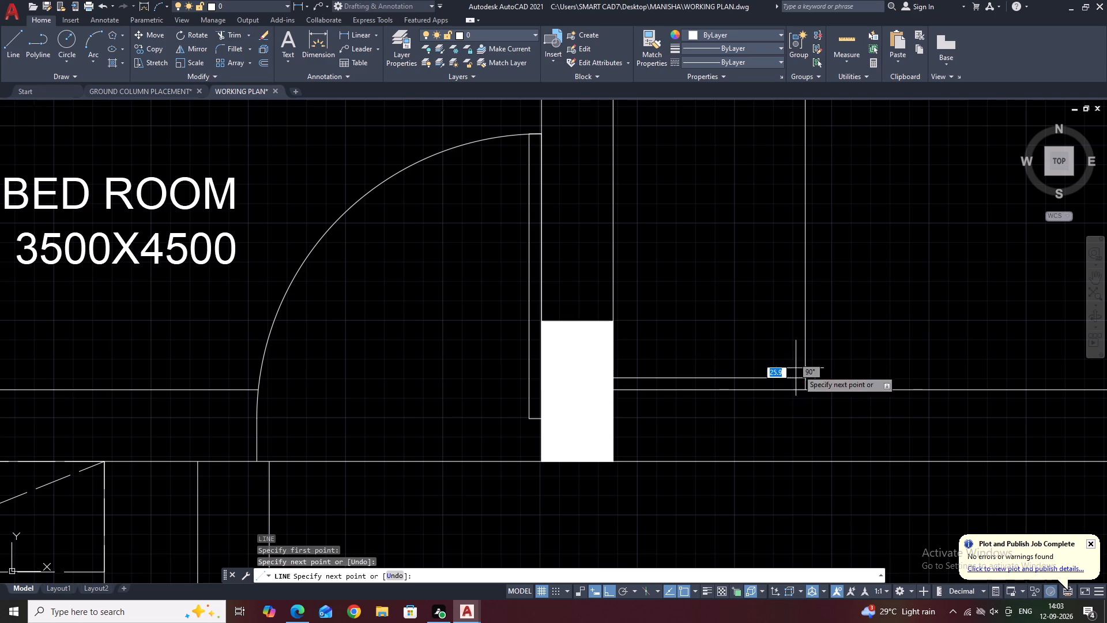
{"action": "key", "text": "Escape"}
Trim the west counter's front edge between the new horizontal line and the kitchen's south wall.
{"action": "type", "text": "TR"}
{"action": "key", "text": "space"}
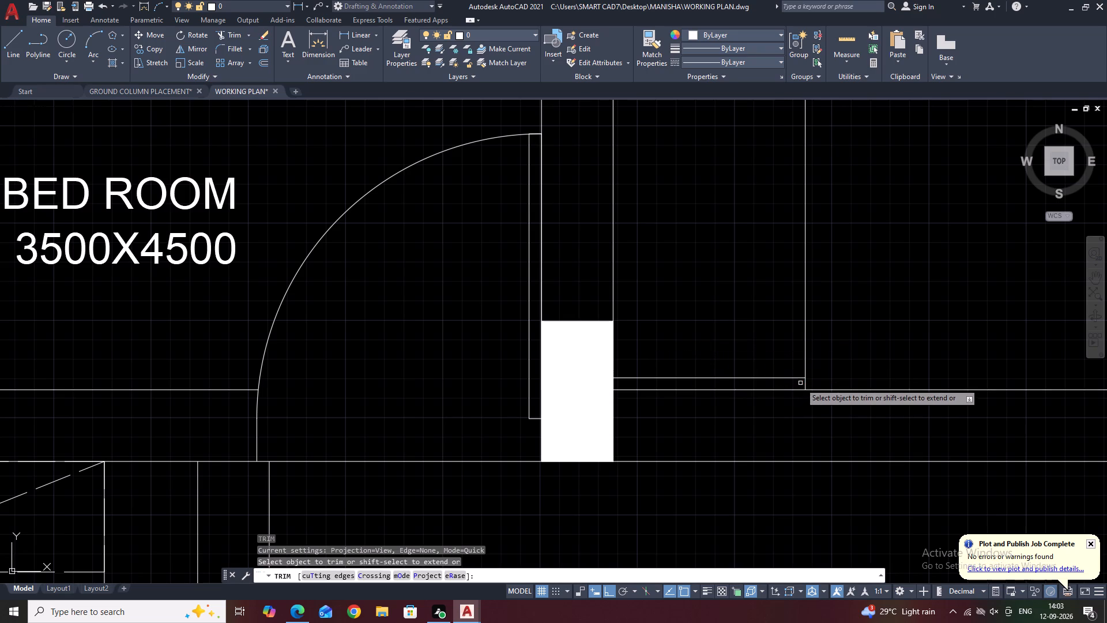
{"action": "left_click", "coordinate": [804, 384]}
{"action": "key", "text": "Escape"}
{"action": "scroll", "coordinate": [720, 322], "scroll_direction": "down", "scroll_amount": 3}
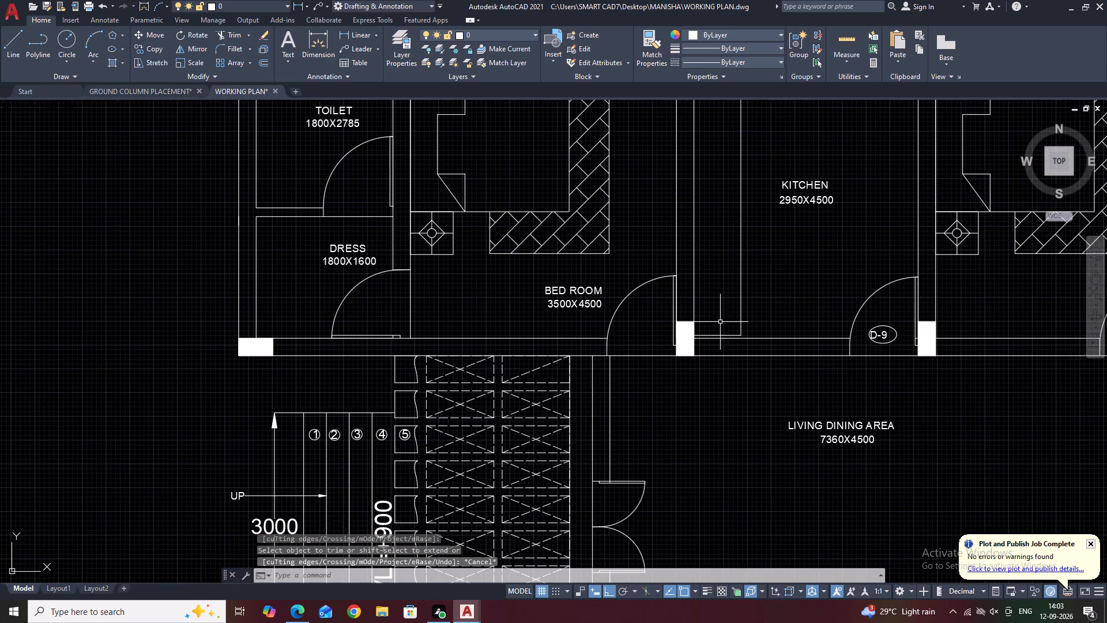
Draw a horizontal line across the west counter, from the wall face to the front edge, southwest of the KITCHEN label.
{"action": "middle_click_drag", "start_coordinate": [727, 317], "coordinate": [723, 346]}
{"action": "key", "text": "l"}
{"action": "key", "text": "space"}
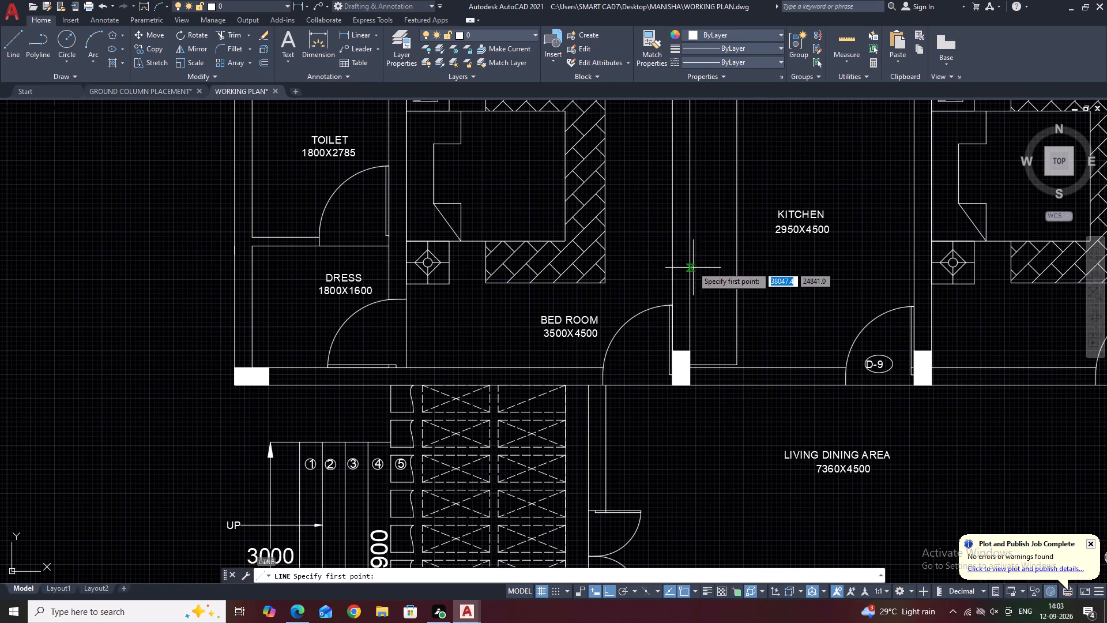
{"action": "left_click", "coordinate": [692, 267]}
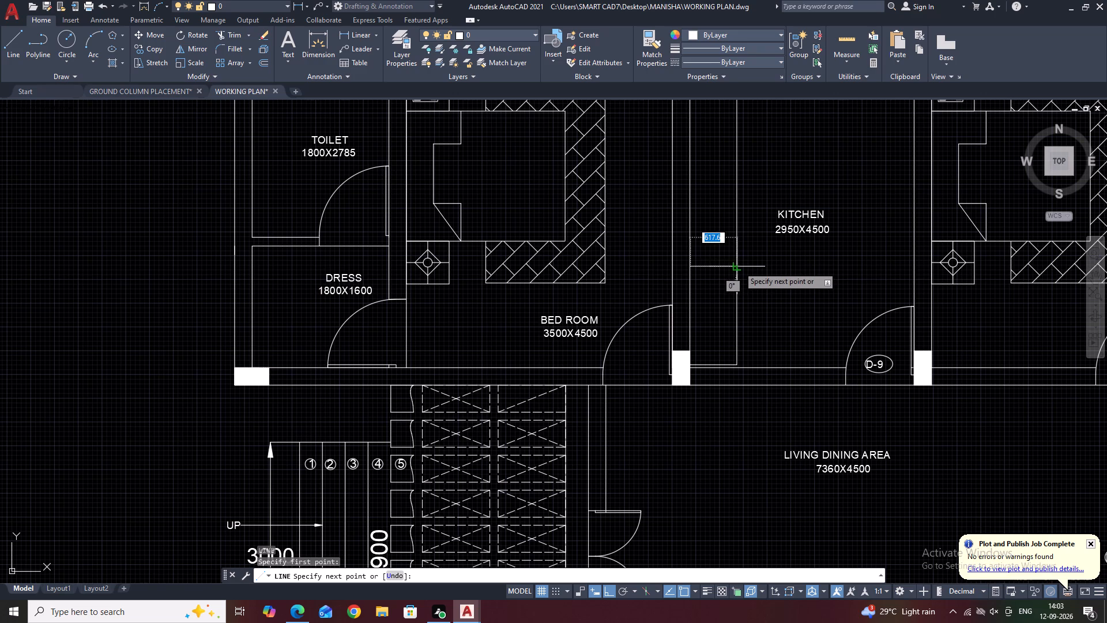
{"action": "left_click", "coordinate": [739, 267]}
{"action": "key", "text": "Escape"}
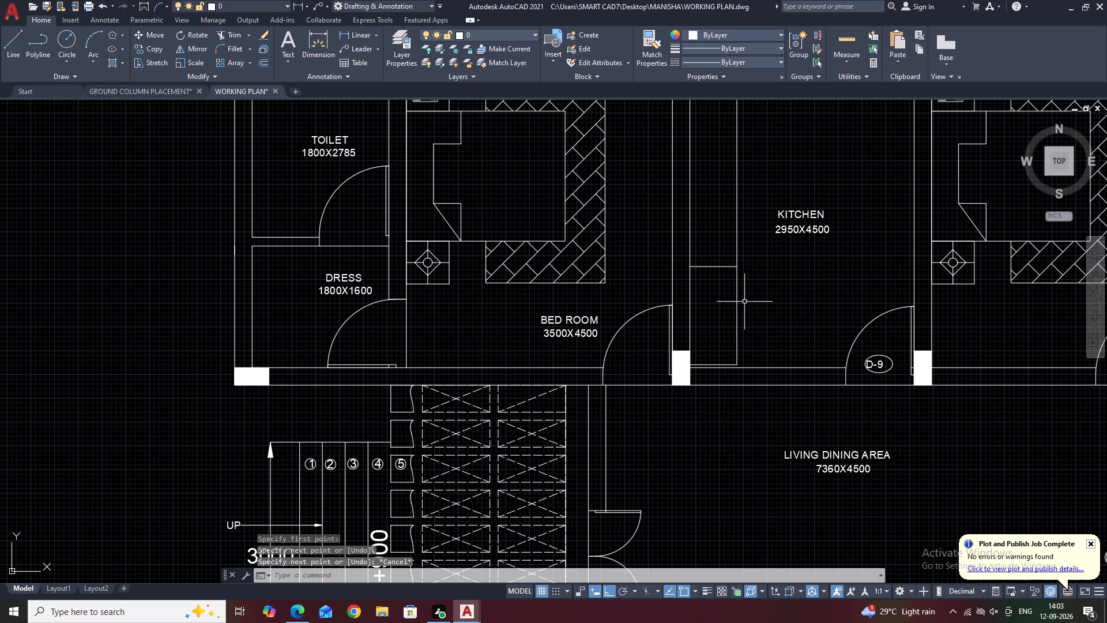
Draw a vertical line just inside the west counter's front edge, between the two horizontal lines crossing the counter.
{"action": "scroll", "coordinate": [713, 264], "scroll_direction": "up", "scroll_amount": 1}
{"action": "type", "text": "L"}
{"action": "key", "text": "space"}
{"action": "scroll", "coordinate": [744, 276], "scroll_direction": "up", "scroll_amount": 2}
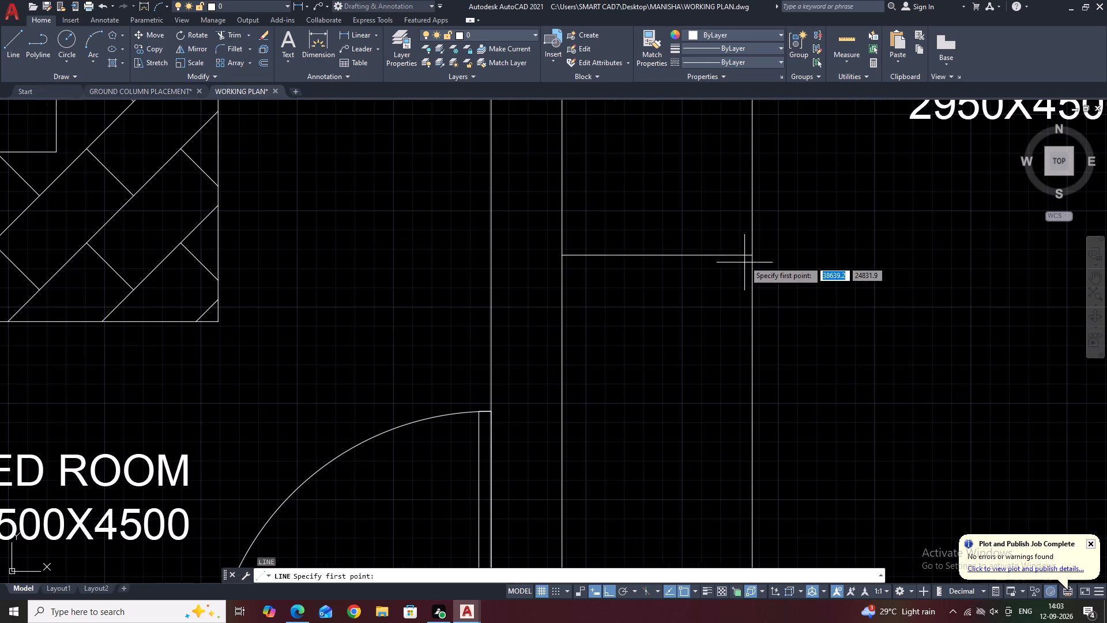
{"action": "left_click", "coordinate": [745, 256]}
{"action": "scroll", "coordinate": [738, 320], "scroll_direction": "down", "scroll_amount": 2}
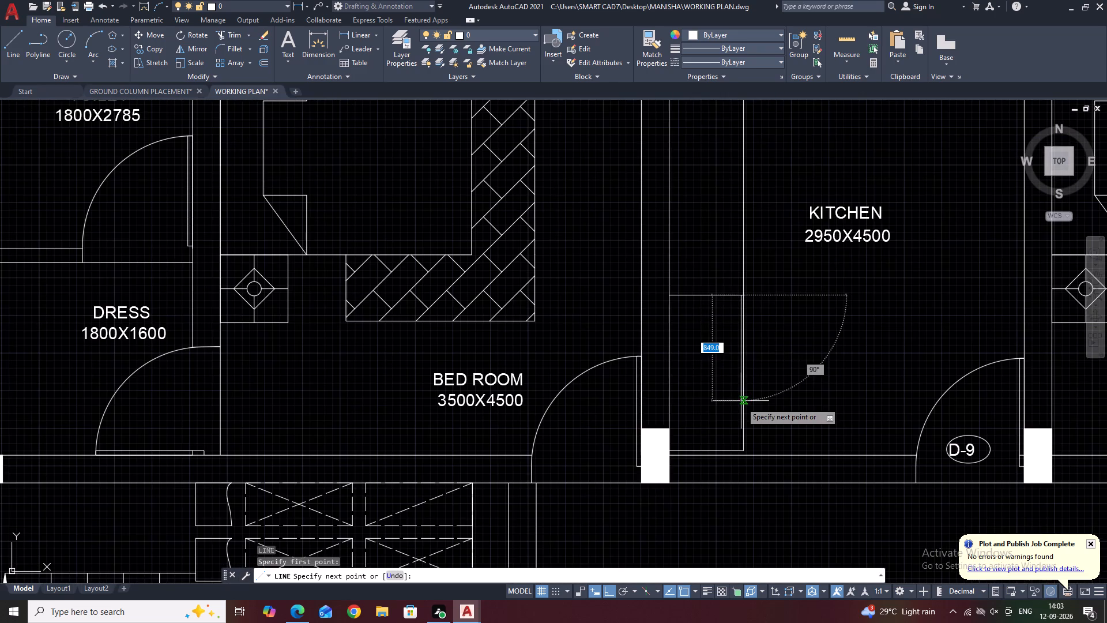
{"action": "scroll", "coordinate": [737, 455], "scroll_direction": "up", "scroll_amount": 2}
{"action": "left_click", "coordinate": [740, 445]}
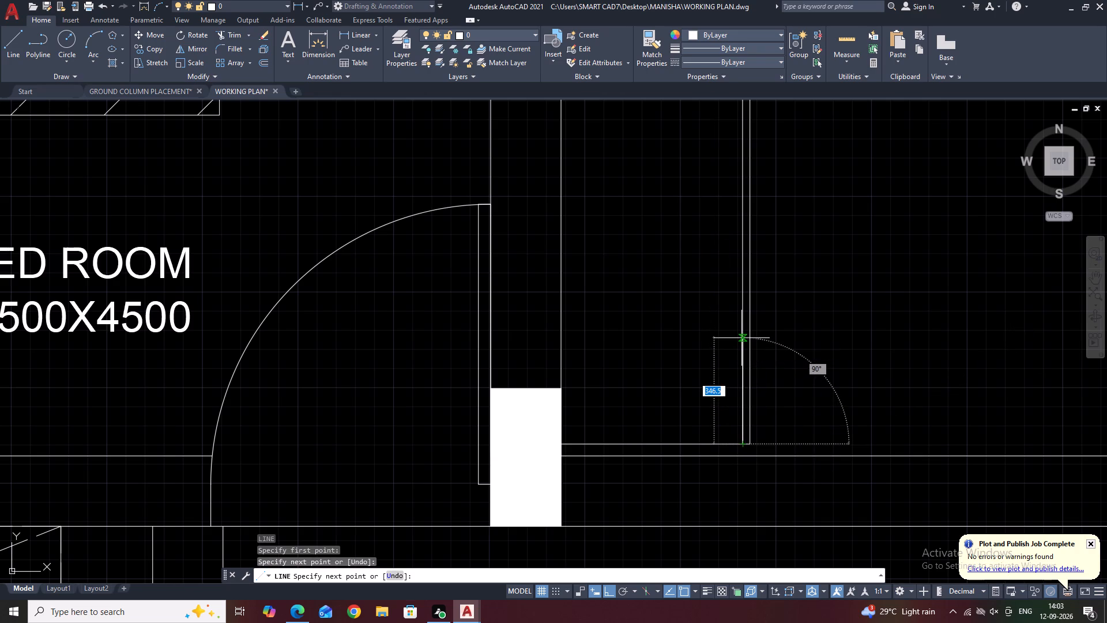
{"action": "key", "text": "Escape"}
Extend the west counter's front edge south to the kitchen's south wall.
{"action": "middle_click_drag", "start_coordinate": [782, 421], "coordinate": [777, 402]}
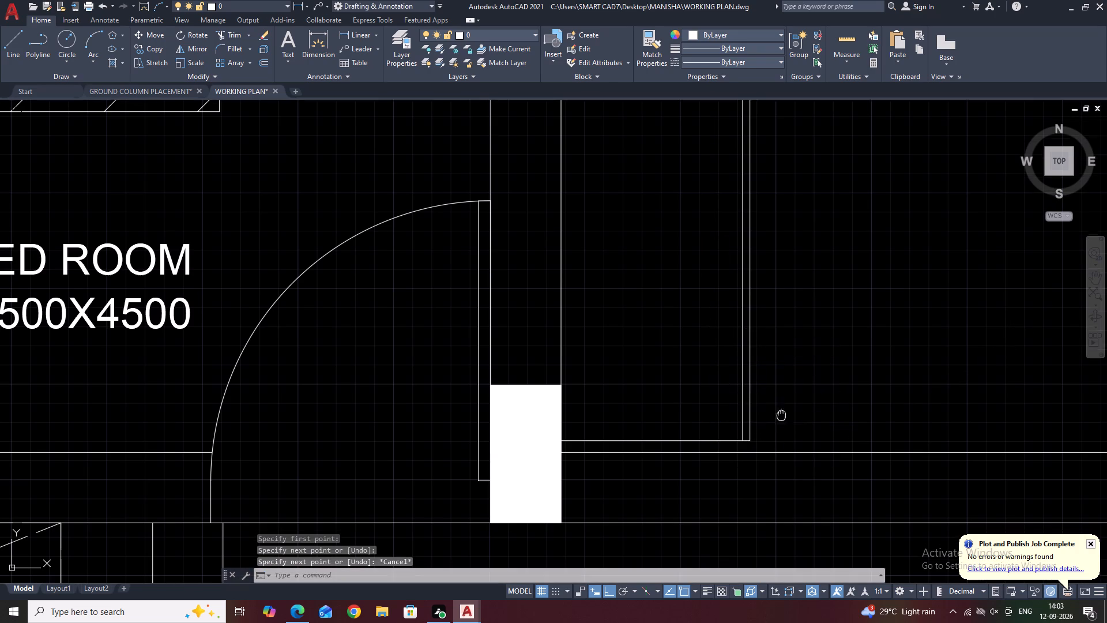
{"action": "middle_click_drag", "start_coordinate": [777, 402], "coordinate": [761, 371]}
{"action": "type", "text": "EX"}
{"action": "key", "text": "space"}
{"action": "left_click", "coordinate": [754, 355]}
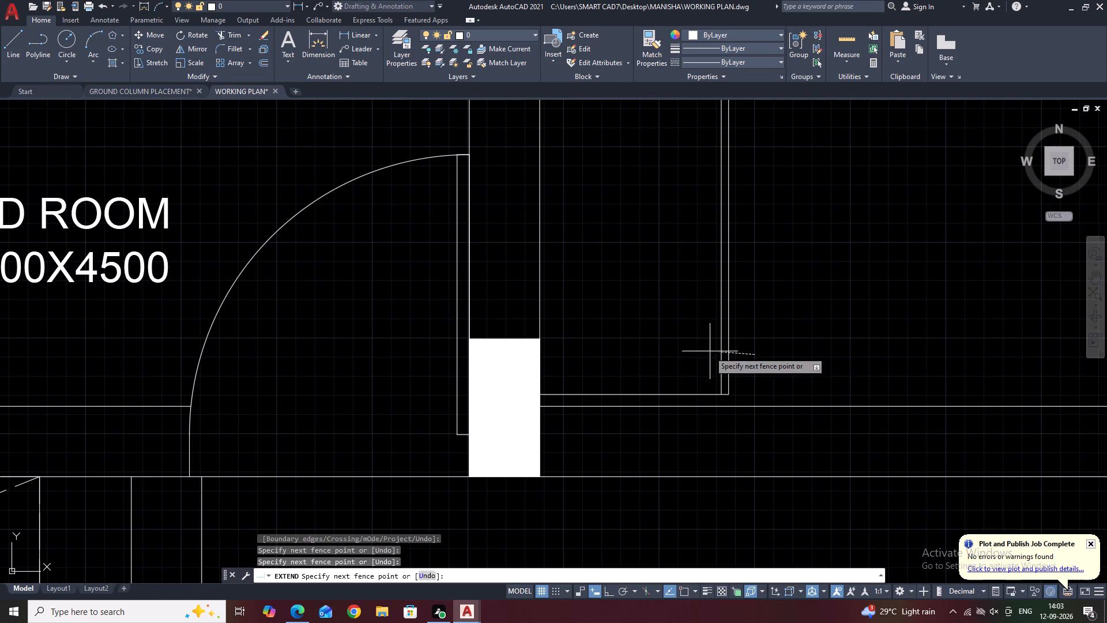
{"action": "left_click", "coordinate": [709, 351]}
{"action": "key", "text": "Escape"}
Trim the southern horizontal line's overhang between the inner vertical line and the counter's front edge.
{"action": "type", "text": "TR"}
{"action": "key", "text": "space"}
{"action": "scroll", "coordinate": [716, 403], "scroll_direction": "up", "scroll_amount": 2}
{"action": "left_click", "coordinate": [733, 380]}
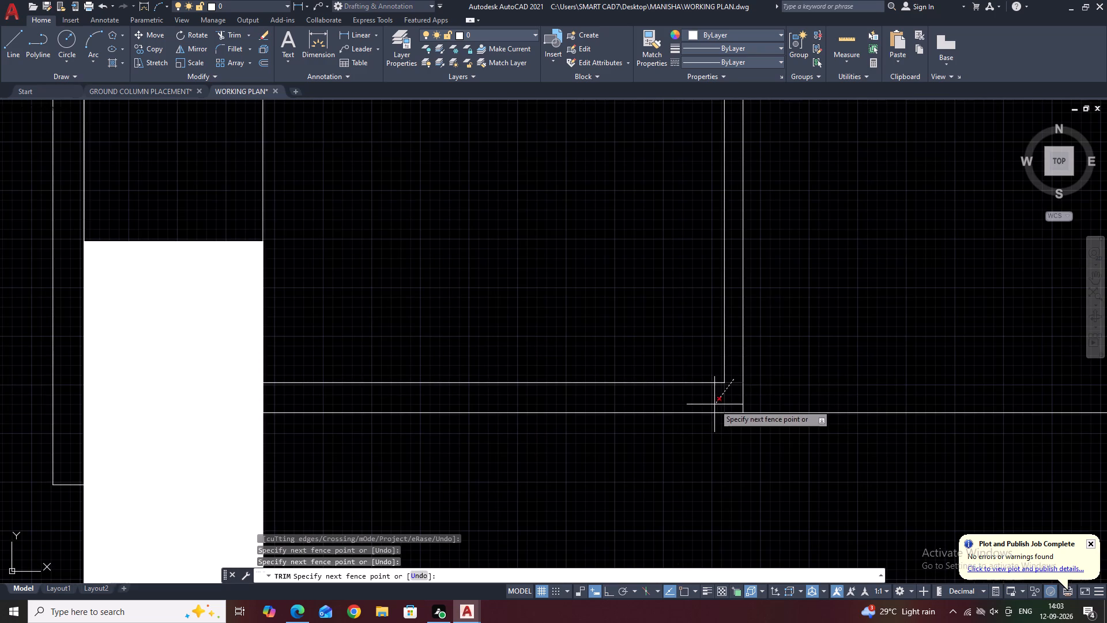
{"action": "left_click", "coordinate": [714, 404]}
{"action": "scroll", "coordinate": [781, 332], "scroll_direction": "down", "scroll_amount": 4}
{"action": "key", "text": "Escape"}
{"action": "scroll", "coordinate": [843, 258], "scroll_direction": "down", "scroll_amount": 5}
{"action": "scroll", "coordinate": [825, 235], "scroll_direction": "up", "scroll_amount": 3}
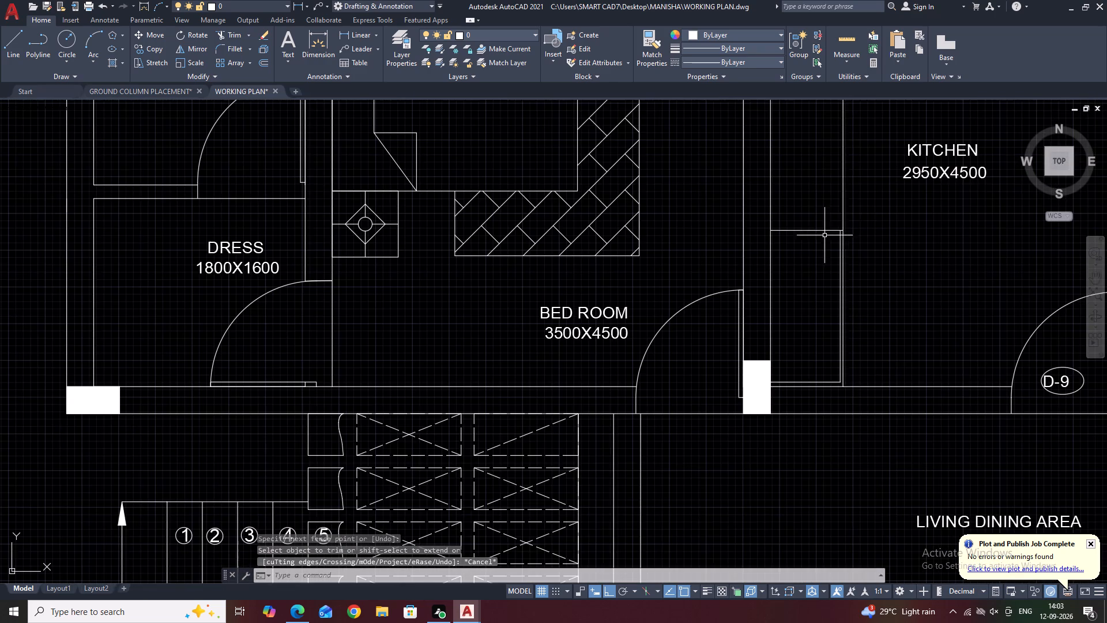
Draw a near-square rectangle a little over 400 mm wide inside the southern half of the sink outline.
{"action": "middle_click_drag", "start_coordinate": [825, 226], "coordinate": [770, 253]}
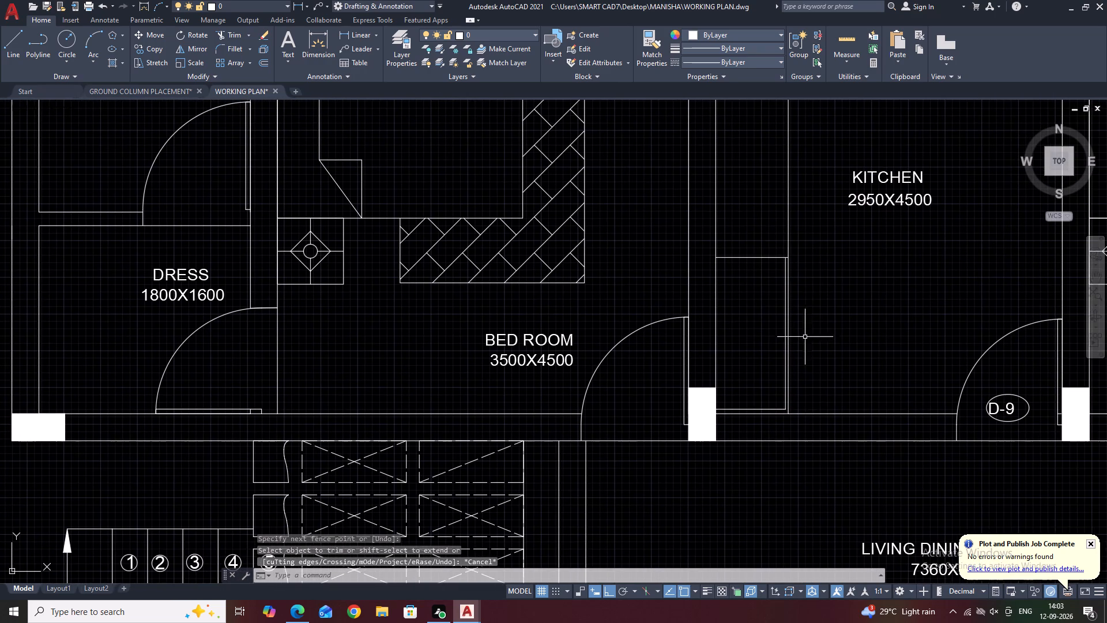
{"action": "middle_click_drag", "start_coordinate": [790, 345], "coordinate": [765, 323]}
{"action": "type", "text": "RE"}
{"action": "type", "text": "C"}
{"action": "key", "text": "space"}
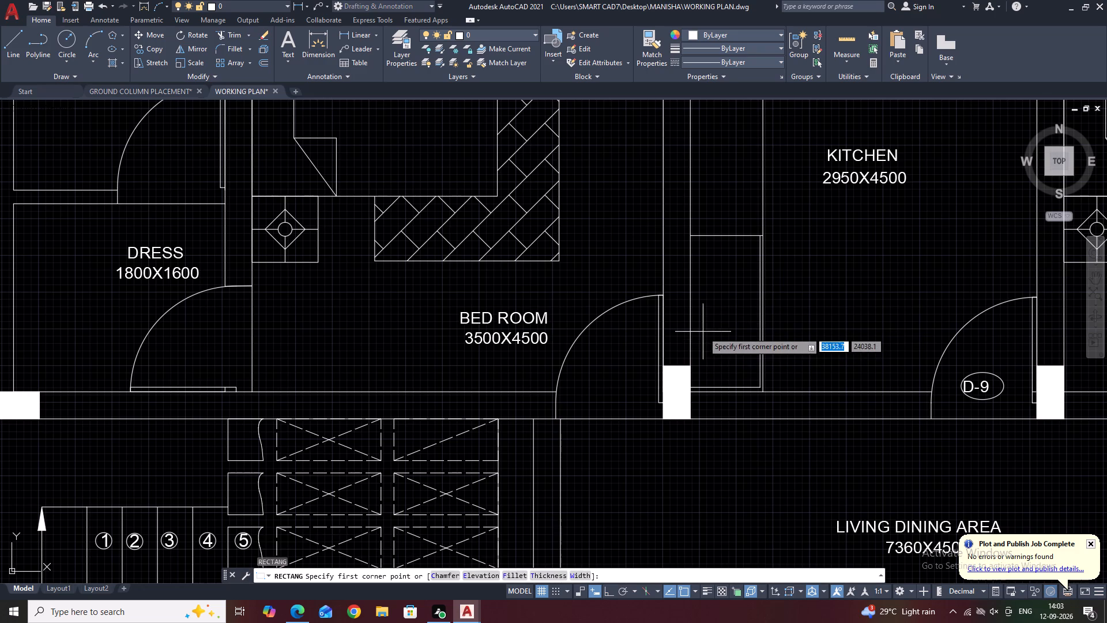
{"action": "left_click", "coordinate": [702, 326]}
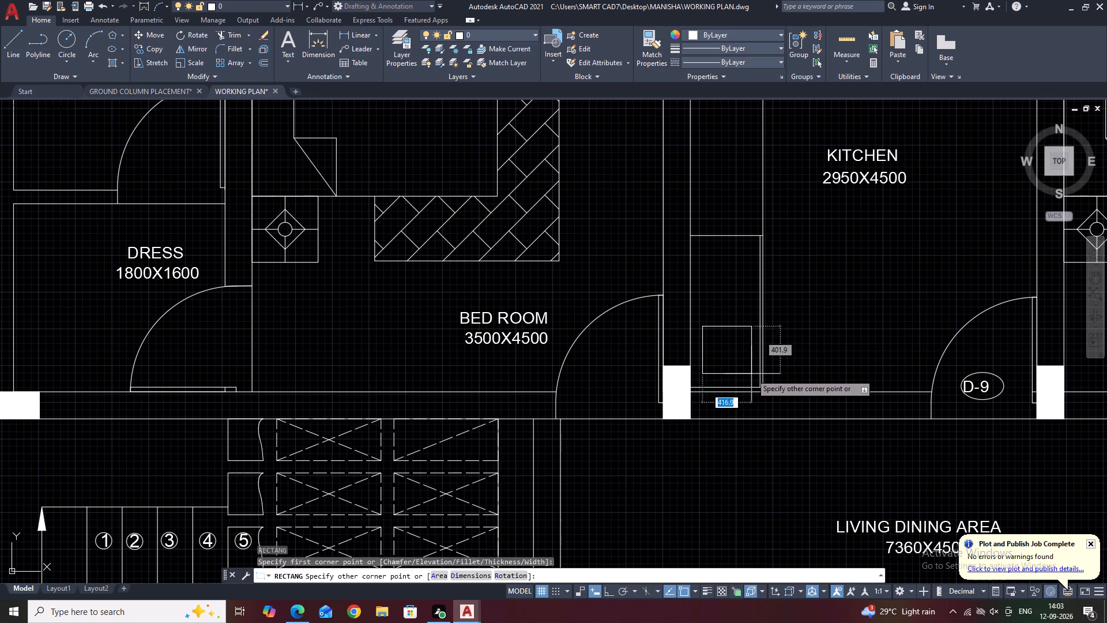
{"action": "left_click", "coordinate": [754, 375]}
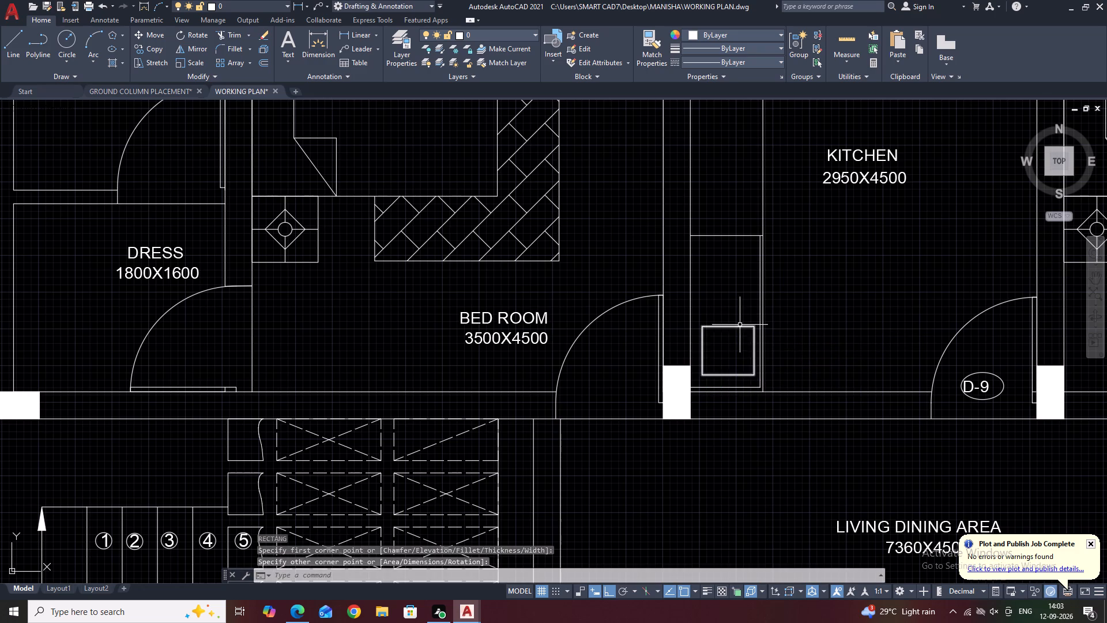
Move the new rectangle slightly west within the sink outline, with Ortho on.
{"action": "left_click", "coordinate": [737, 323]}
{"action": "left_click", "coordinate": [729, 328]}
{"action": "scroll", "coordinate": [748, 337], "scroll_direction": "up", "scroll_amount": 2}
{"action": "type", "text": "M"}
{"action": "key", "text": "space"}
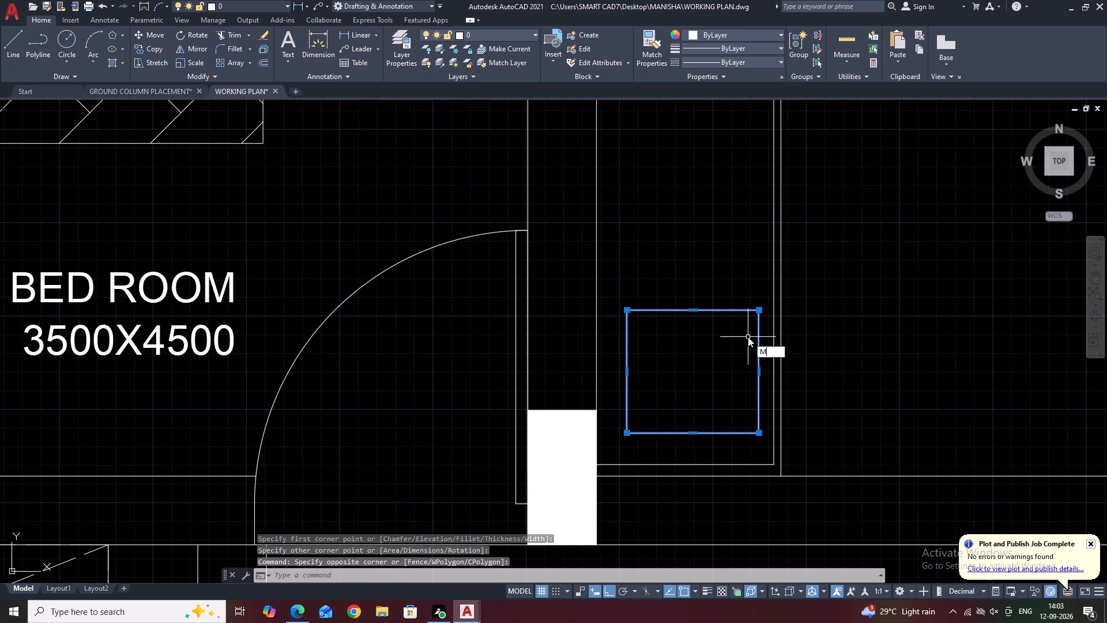
{"action": "left_click", "coordinate": [691, 371]}
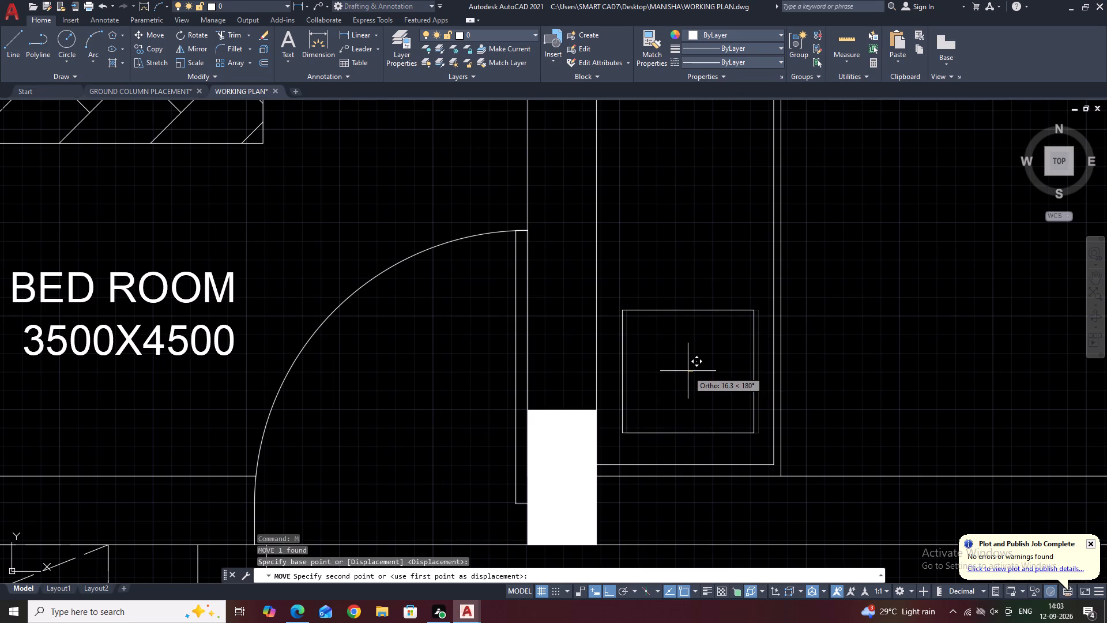
{"action": "left_click", "coordinate": [685, 370]}
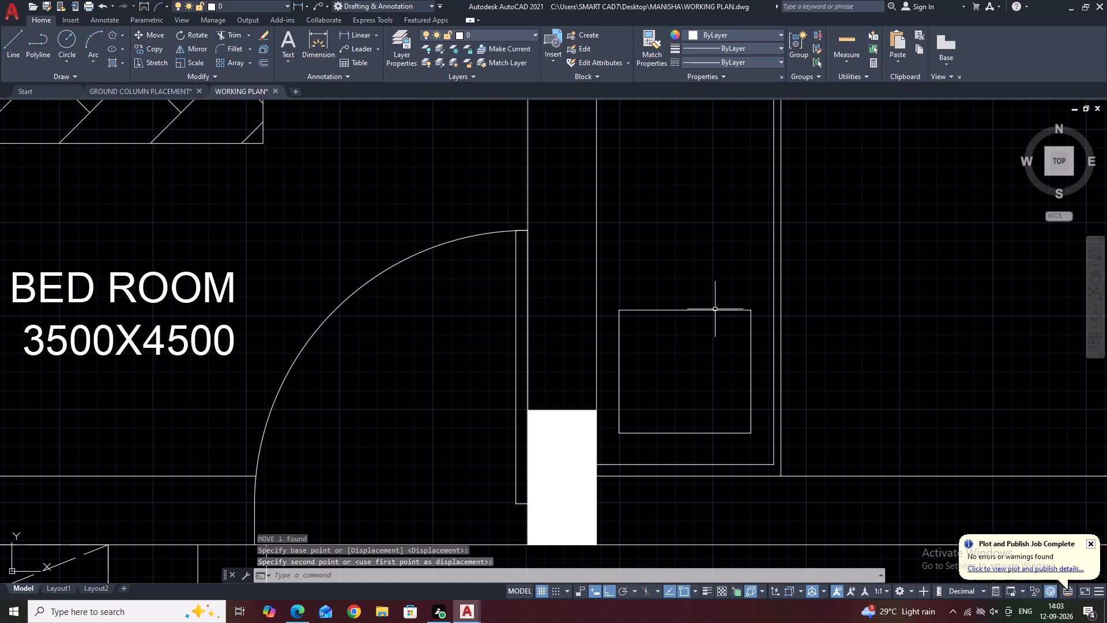
Mirror the rectangle northward across the sink outline's horizontal centreline, keeping the original.
{"action": "left_click_drag", "start_coordinate": [720, 280], "coordinate": [716, 301]}
{"action": "left_click", "coordinate": [681, 347]}
{"action": "scroll", "coordinate": [706, 312], "scroll_direction": "down", "scroll_amount": 2}
{"action": "middle_click_drag", "start_coordinate": [706, 313], "coordinate": [707, 320]}
{"action": "middle_click_drag", "start_coordinate": [734, 284], "coordinate": [706, 360]}
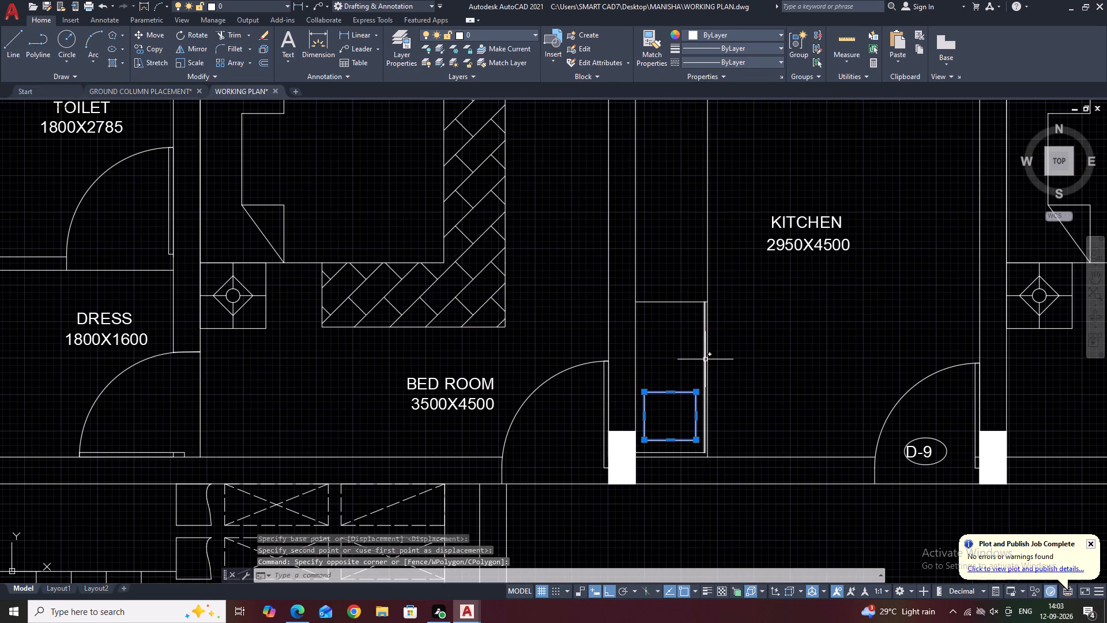
{"action": "key", "text": "m"}
{"action": "type", "text": "I"}
{"action": "key", "text": "space"}
{"action": "left_click", "coordinate": [702, 374]}
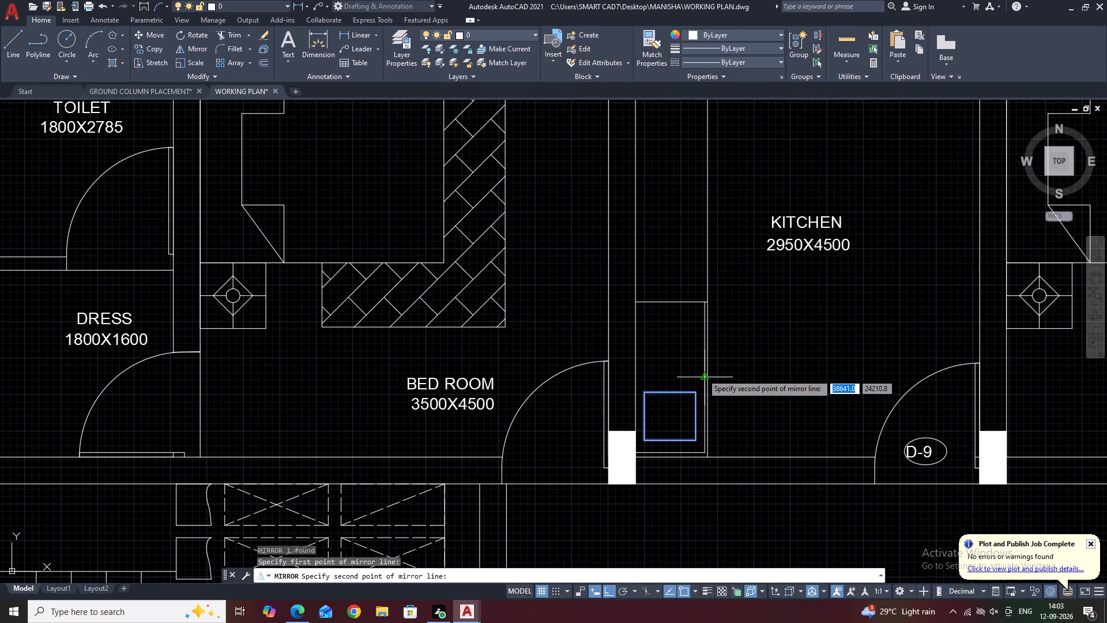
{"action": "left_click", "coordinate": [743, 374]}
{"action": "left_click_drag", "start_coordinate": [767, 417], "coordinate": [743, 374]}
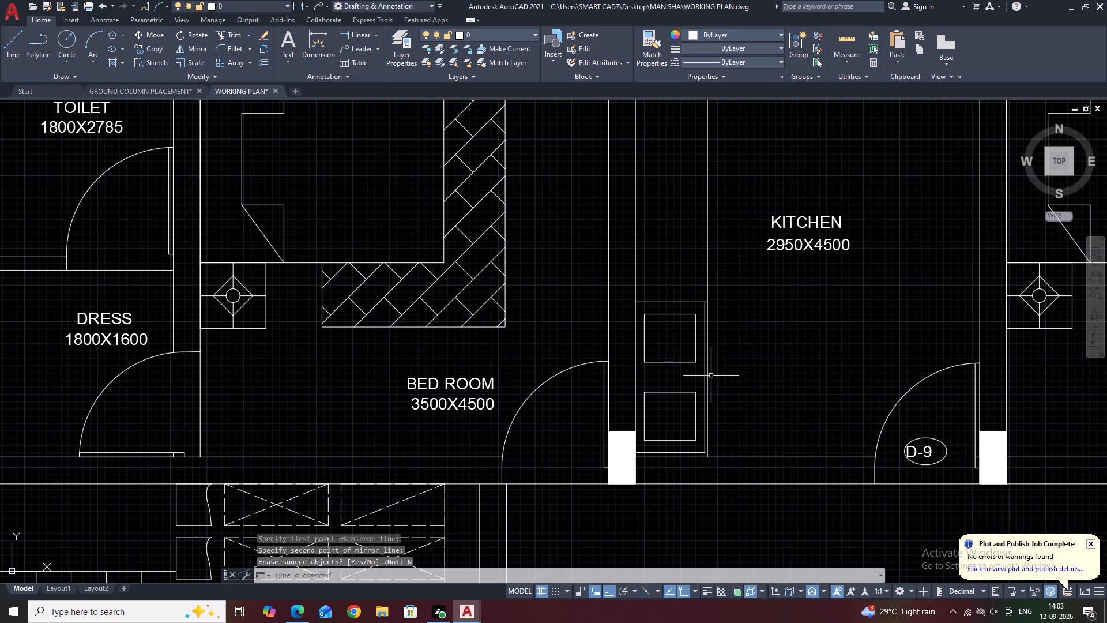
Draw a drain circle of about 58 mm radius at the centre of the northern rectangle.
{"action": "middle_click_drag", "start_coordinate": [716, 386], "coordinate": [736, 303]}
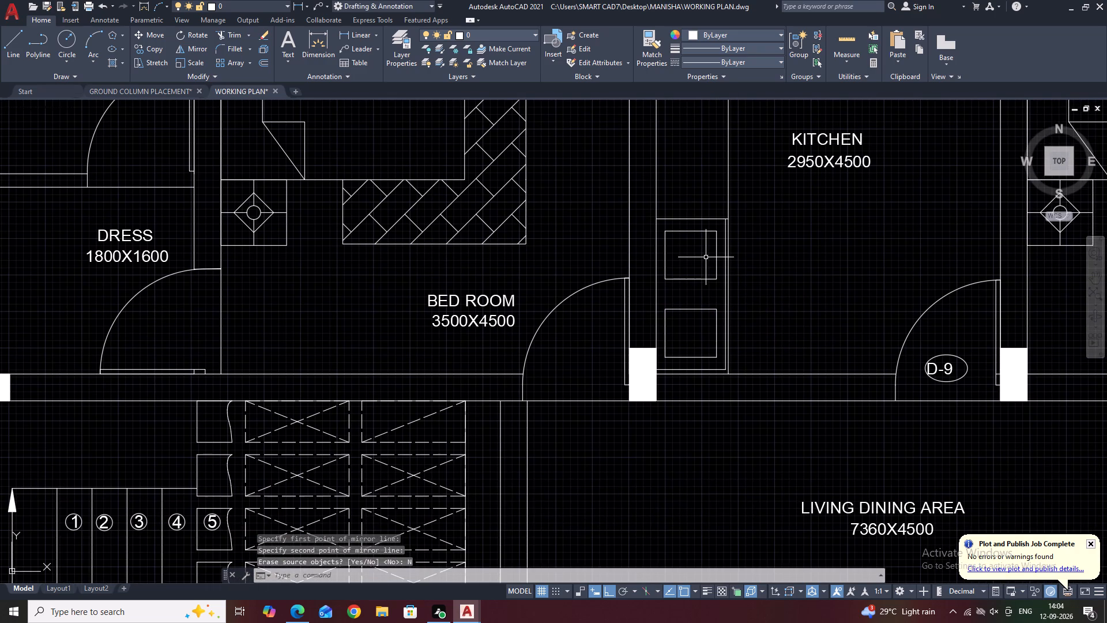
{"action": "type", "text": "C"}
{"action": "key", "text": "space"}
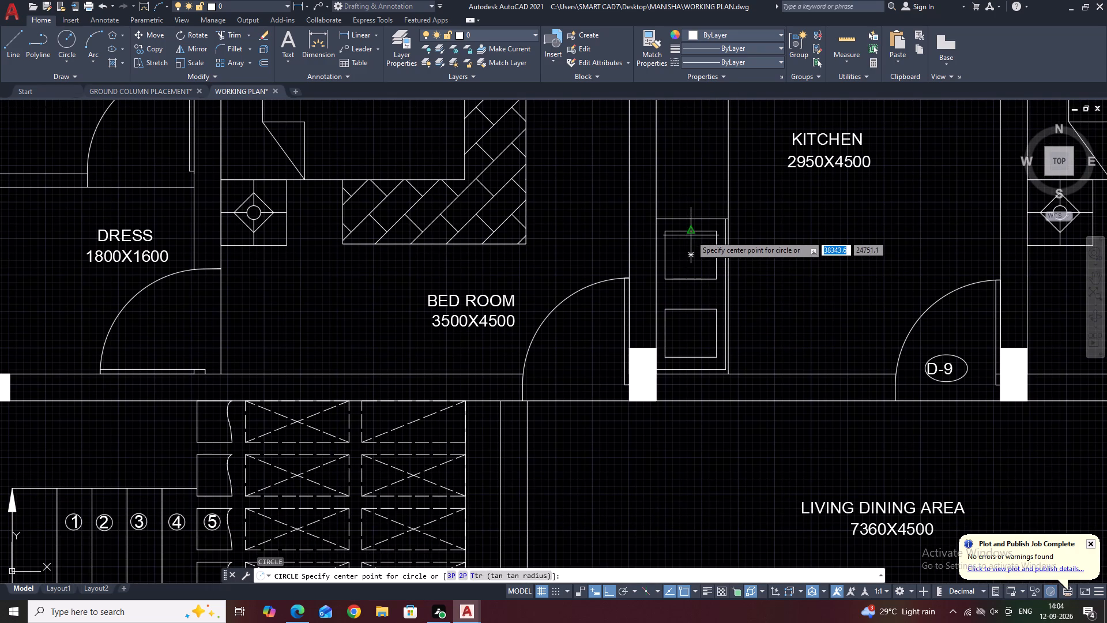
{"action": "left_click", "coordinate": [690, 254]}
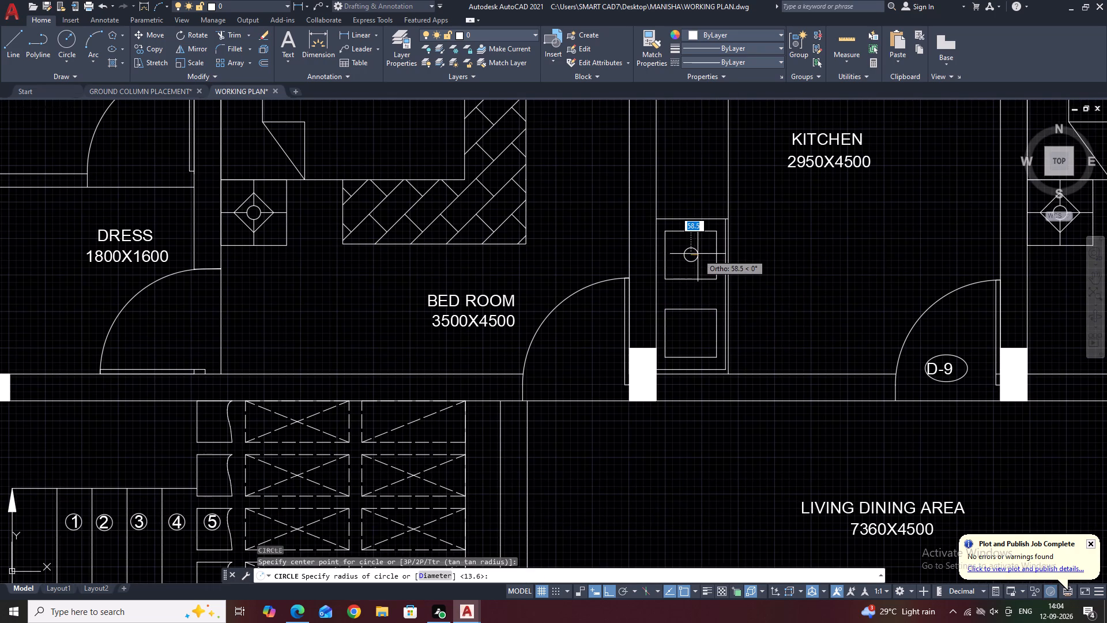
{"action": "left_click", "coordinate": [696, 253]}
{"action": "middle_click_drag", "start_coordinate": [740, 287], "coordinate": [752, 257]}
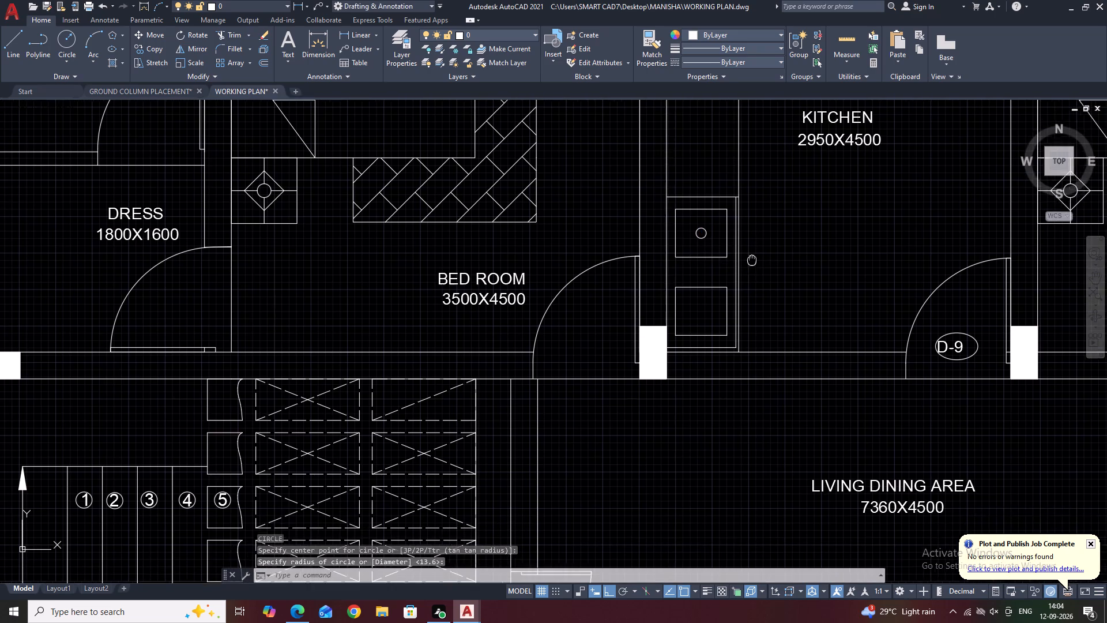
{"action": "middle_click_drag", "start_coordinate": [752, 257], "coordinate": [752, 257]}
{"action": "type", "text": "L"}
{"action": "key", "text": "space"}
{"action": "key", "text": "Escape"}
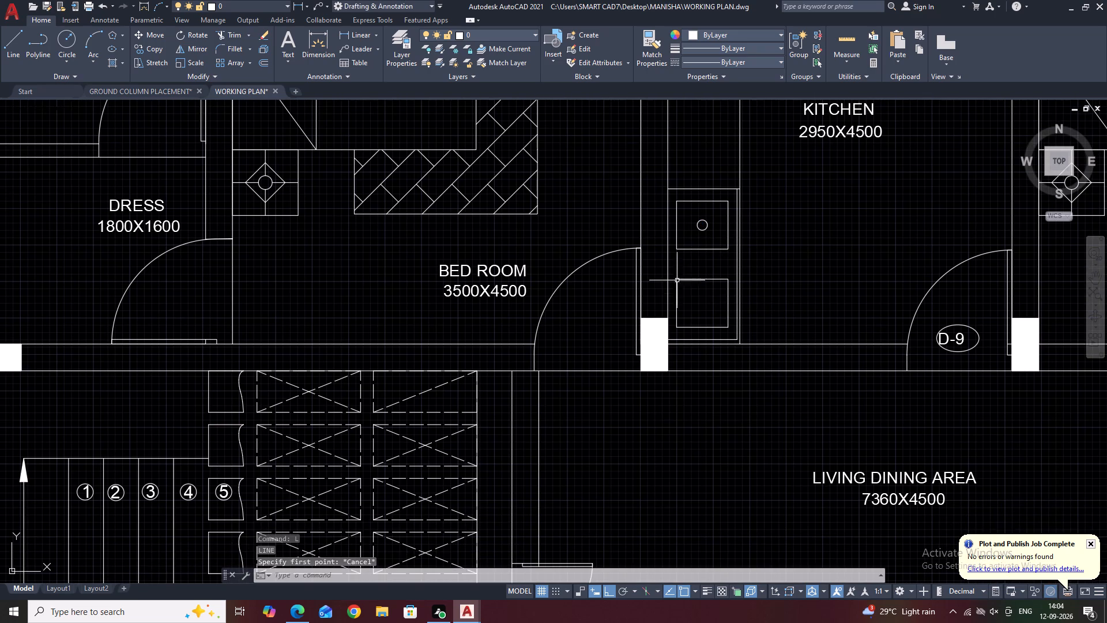
Hatch the southern rectangle of the sink with pattern ANSI32 and reduce the hatch scale to 150.
{"action": "type", "text": "H"}
{"action": "key", "text": "space"}
{"action": "left_click", "coordinate": [703, 302]}
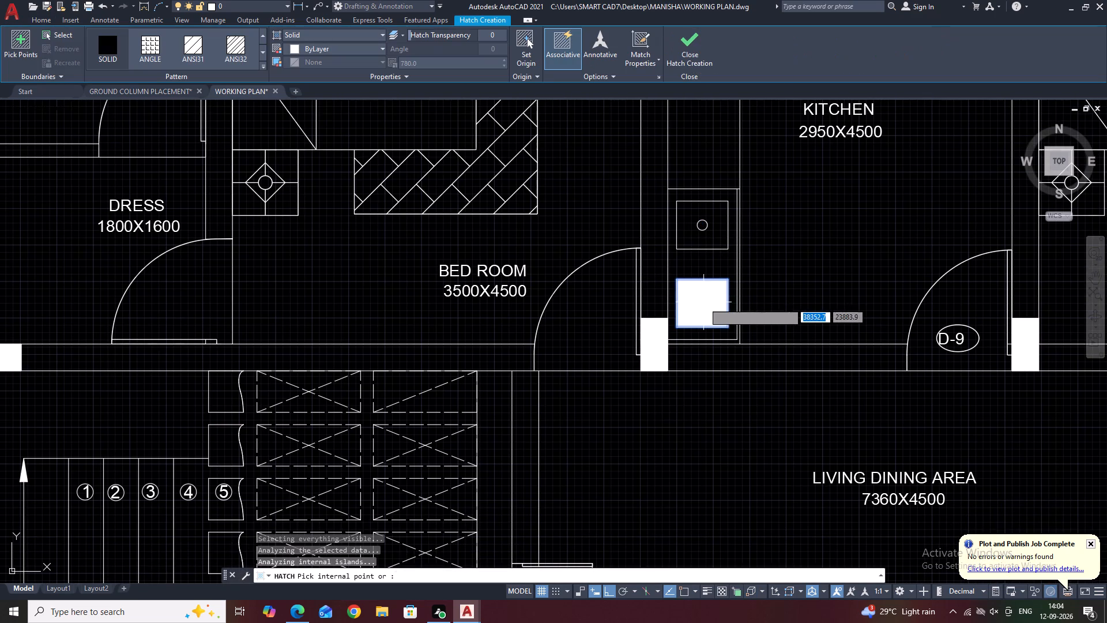
{"action": "left_click", "coordinate": [235, 51]}
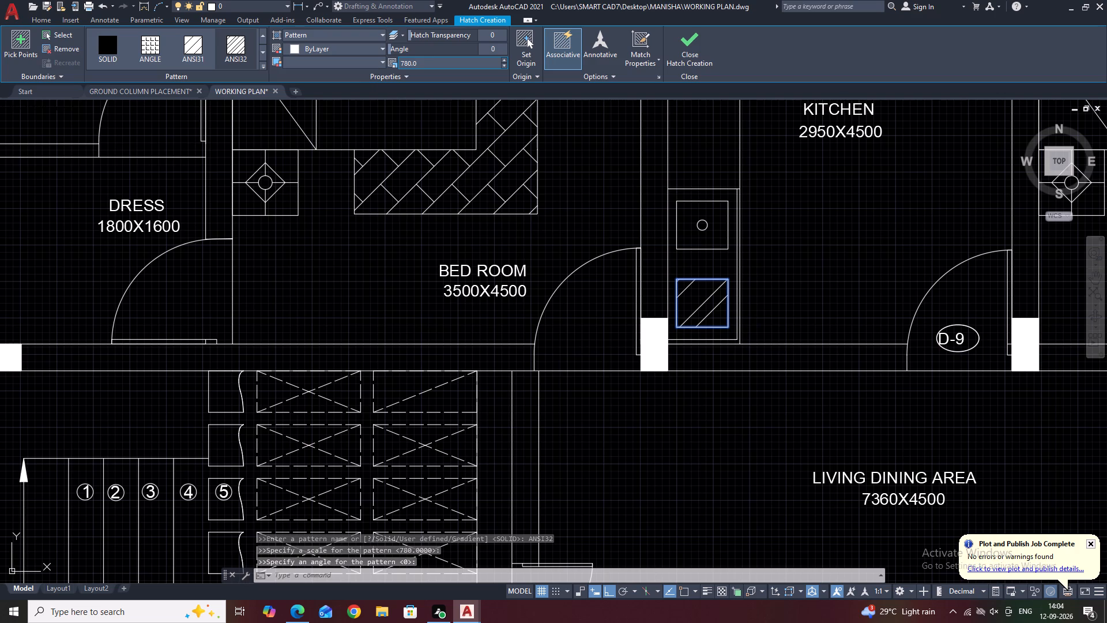
{"action": "scroll", "coordinate": [429, 66], "scroll_direction": "down", "scroll_amount": 20}
{"action": "scroll", "coordinate": [429, 66], "scroll_direction": "down", "scroll_amount": 20}
{"action": "scroll", "coordinate": [429, 66], "scroll_direction": "down", "scroll_amount": 1}
{"action": "middle_click", "coordinate": [427, 64]}
{"action": "middle_click", "coordinate": [426, 62]}
{"action": "middle_click", "coordinate": [426, 61]}
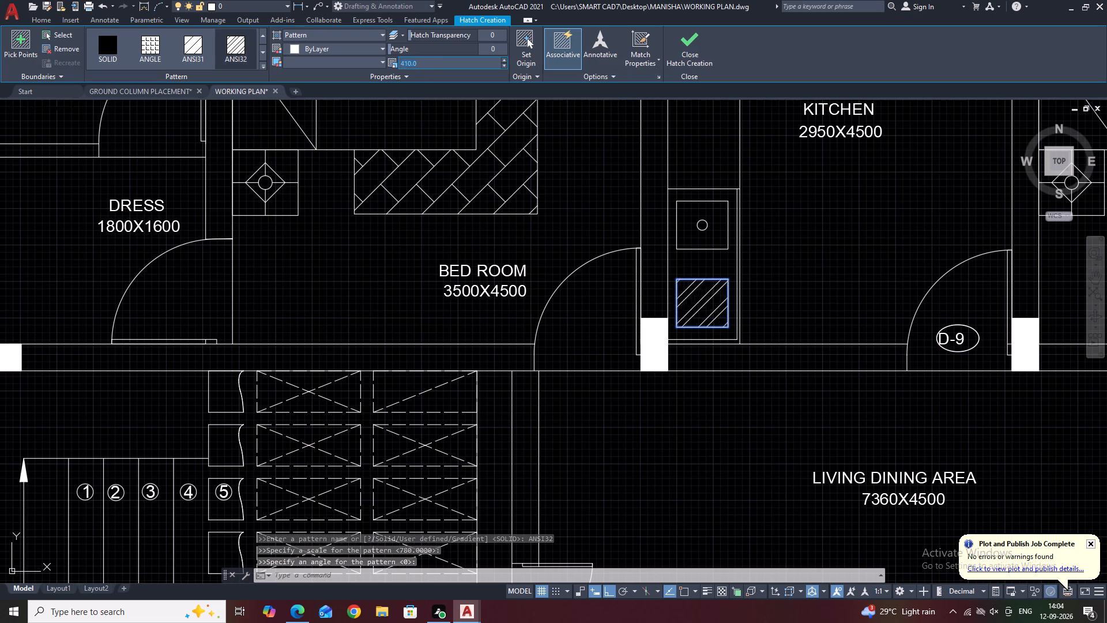
{"action": "scroll", "coordinate": [426, 60], "scroll_direction": "down", "scroll_amount": 20}
{"action": "scroll", "coordinate": [426, 60], "scroll_direction": "down", "scroll_amount": 1}
{"action": "middle_click", "coordinate": [424, 57]}
{"action": "middle_click", "coordinate": [424, 55]}
{"action": "middle_click", "coordinate": [424, 55]}
{"action": "scroll", "coordinate": [423, 55], "scroll_direction": "down", "scroll_amount": 8}
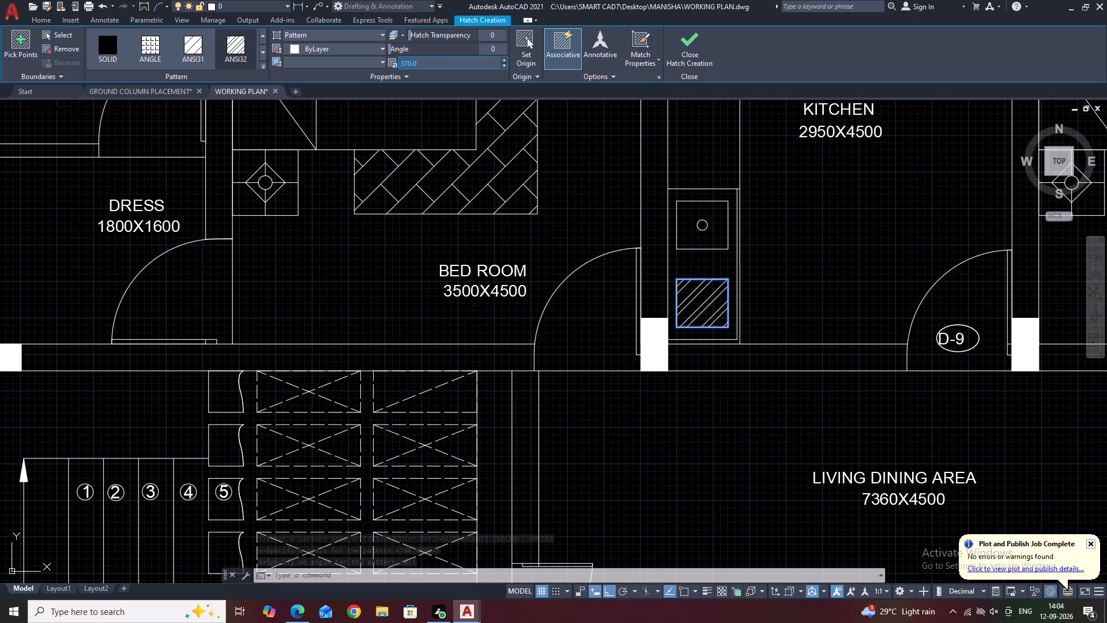
{"action": "scroll", "coordinate": [420, 63], "scroll_direction": "down", "scroll_amount": 17}
{"action": "middle_click", "coordinate": [420, 63]}
{"action": "middle_click", "coordinate": [417, 63]}
Change the hatch pattern to ANSI31, set its angle to 45, and finish the hatch.
{"action": "left_click", "coordinate": [186, 52]}
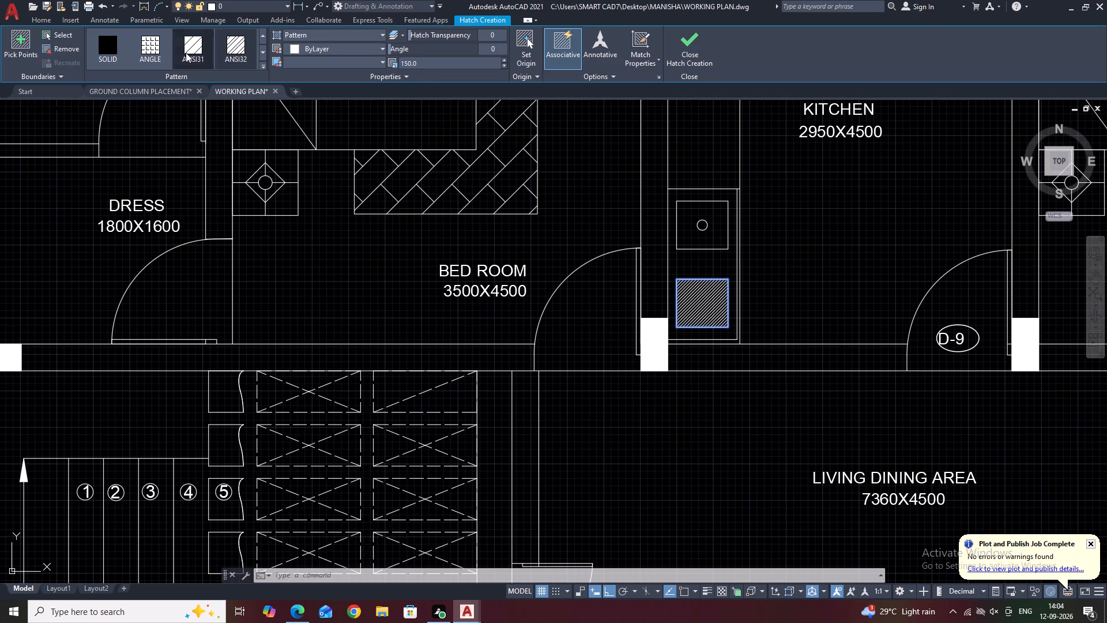
{"action": "left_click", "coordinate": [489, 48]}
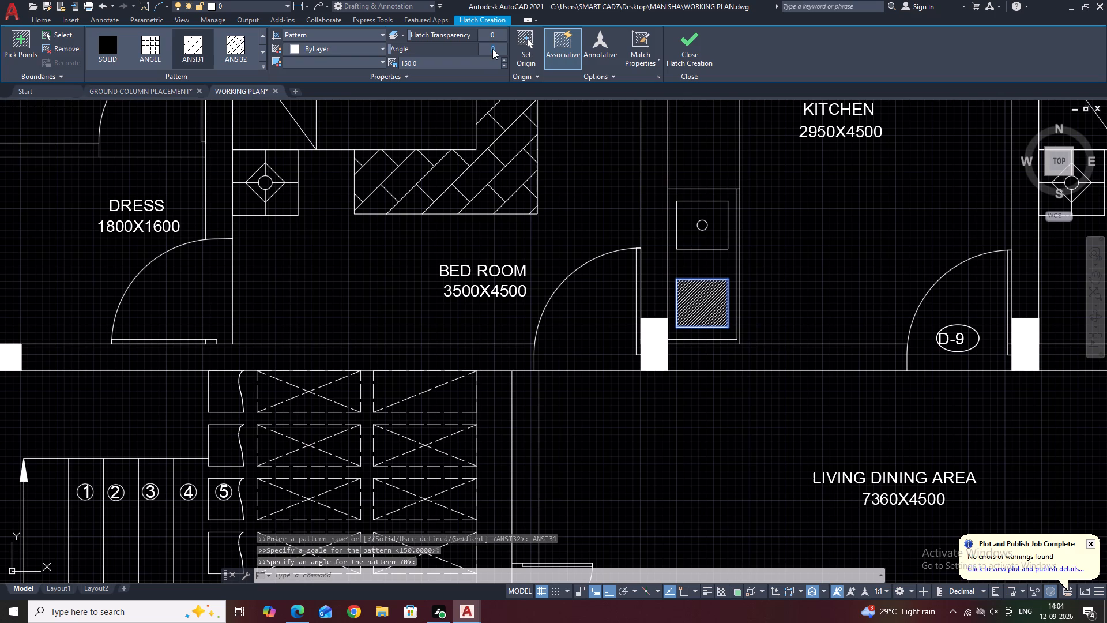
{"action": "type", "text": "45"}
{"action": "key", "text": "Return"}
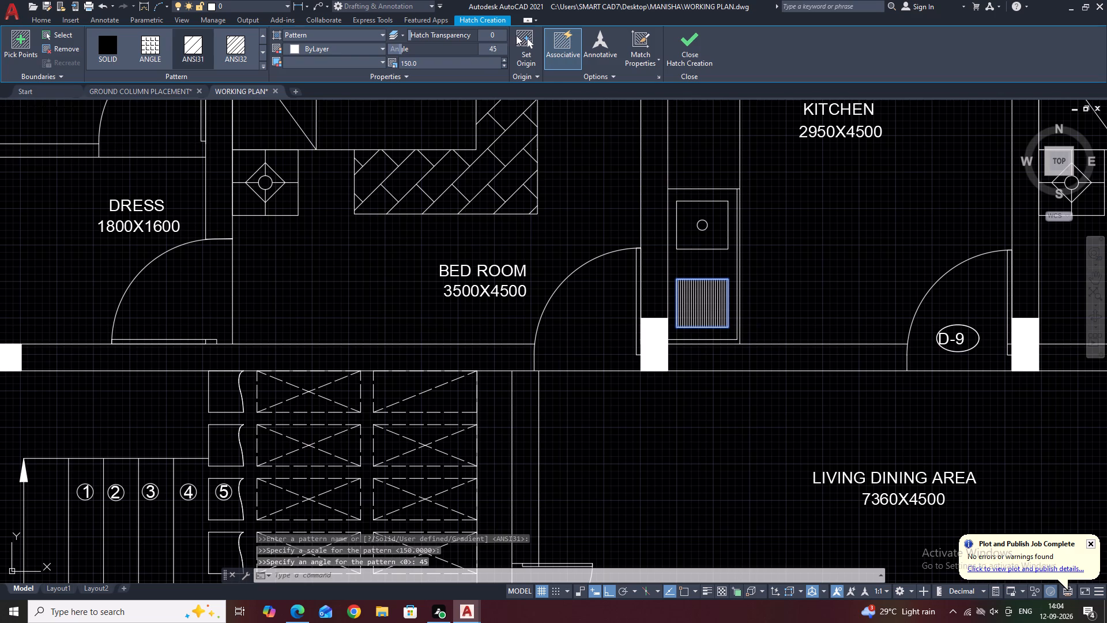
{"action": "left_click", "coordinate": [694, 51]}
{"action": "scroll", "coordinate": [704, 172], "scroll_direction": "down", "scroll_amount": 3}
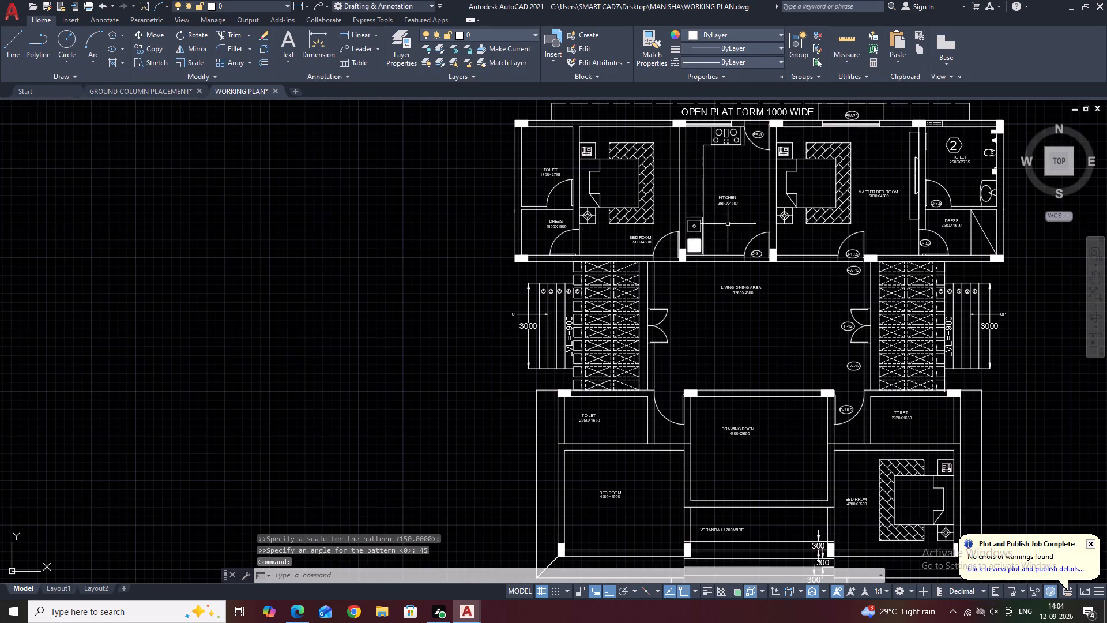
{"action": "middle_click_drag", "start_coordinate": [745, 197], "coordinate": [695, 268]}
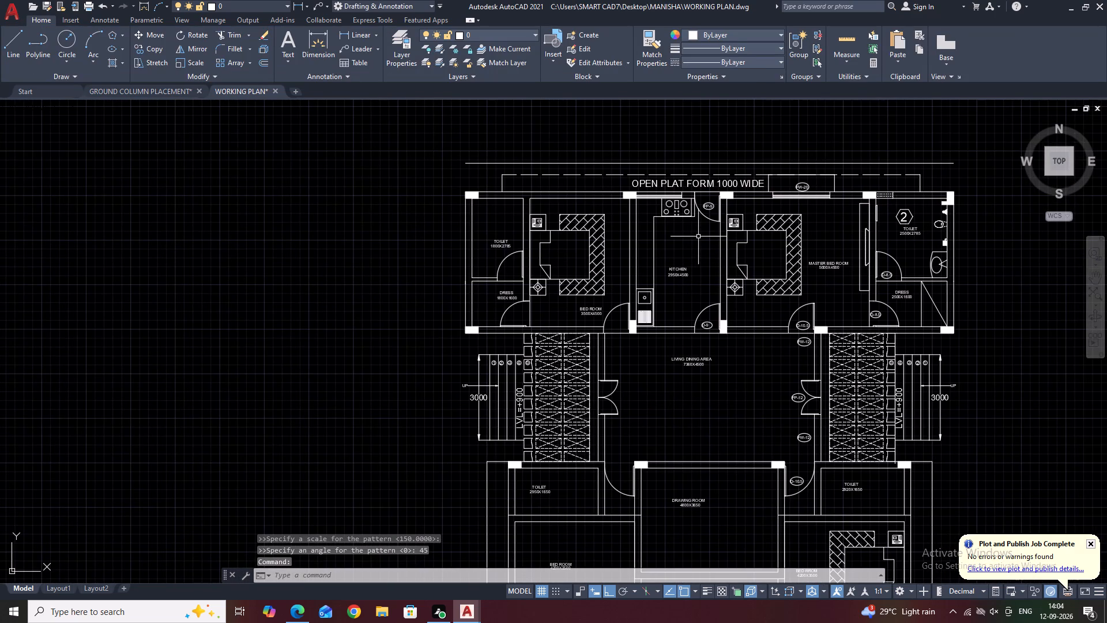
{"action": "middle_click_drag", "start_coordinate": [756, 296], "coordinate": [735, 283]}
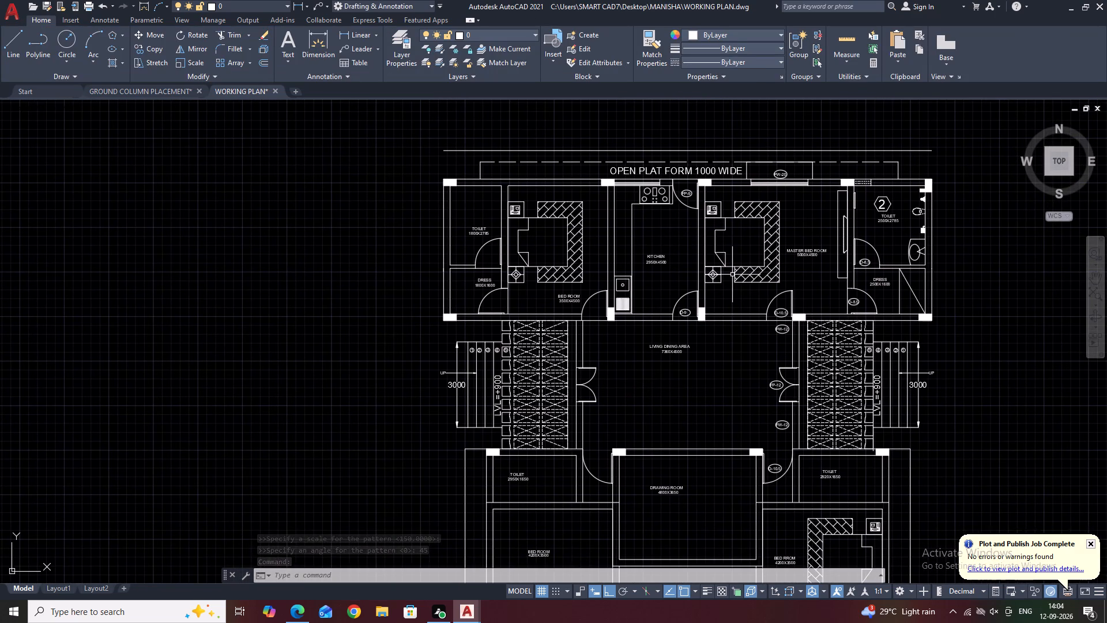
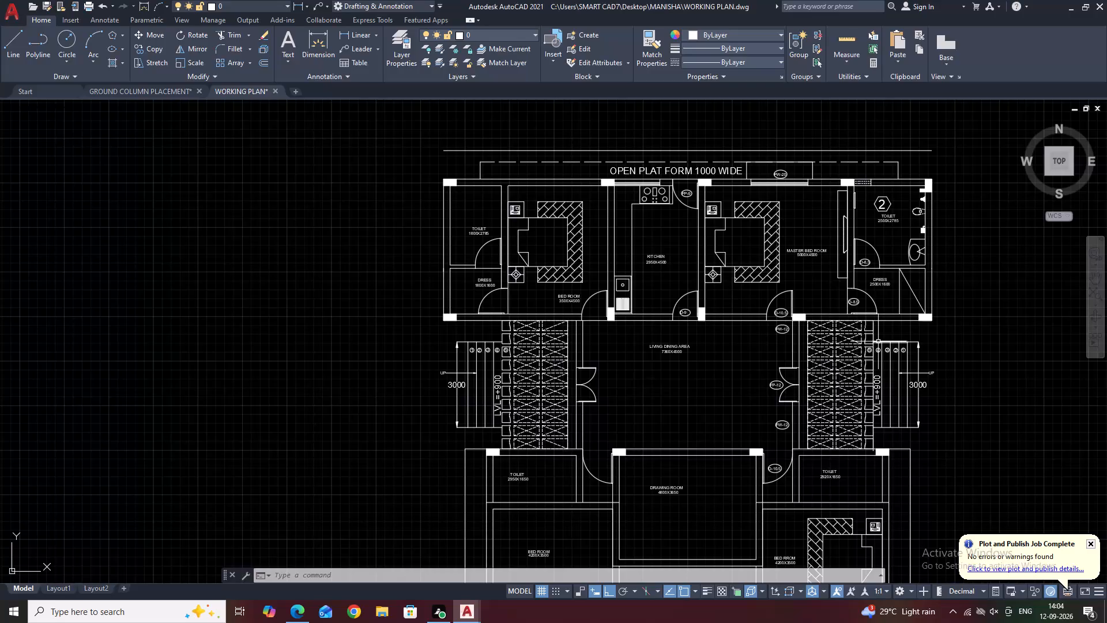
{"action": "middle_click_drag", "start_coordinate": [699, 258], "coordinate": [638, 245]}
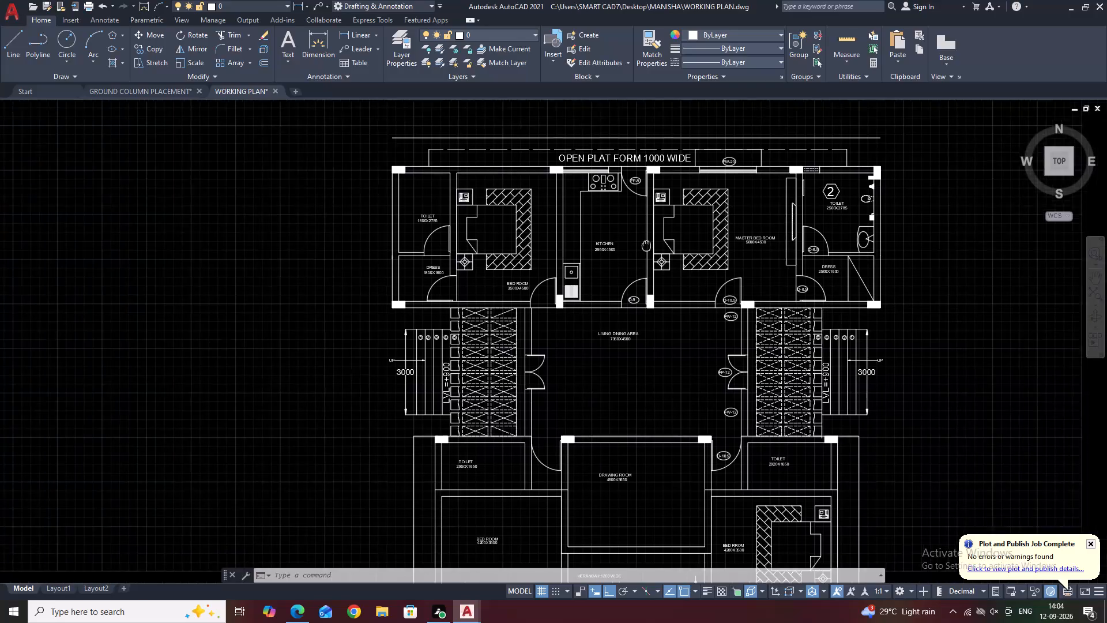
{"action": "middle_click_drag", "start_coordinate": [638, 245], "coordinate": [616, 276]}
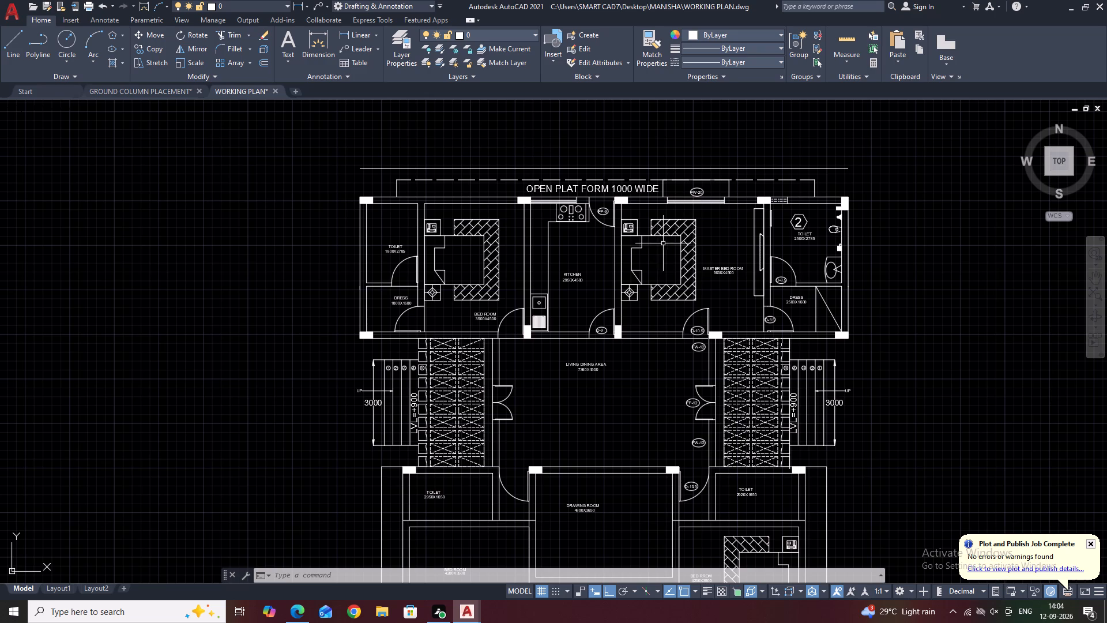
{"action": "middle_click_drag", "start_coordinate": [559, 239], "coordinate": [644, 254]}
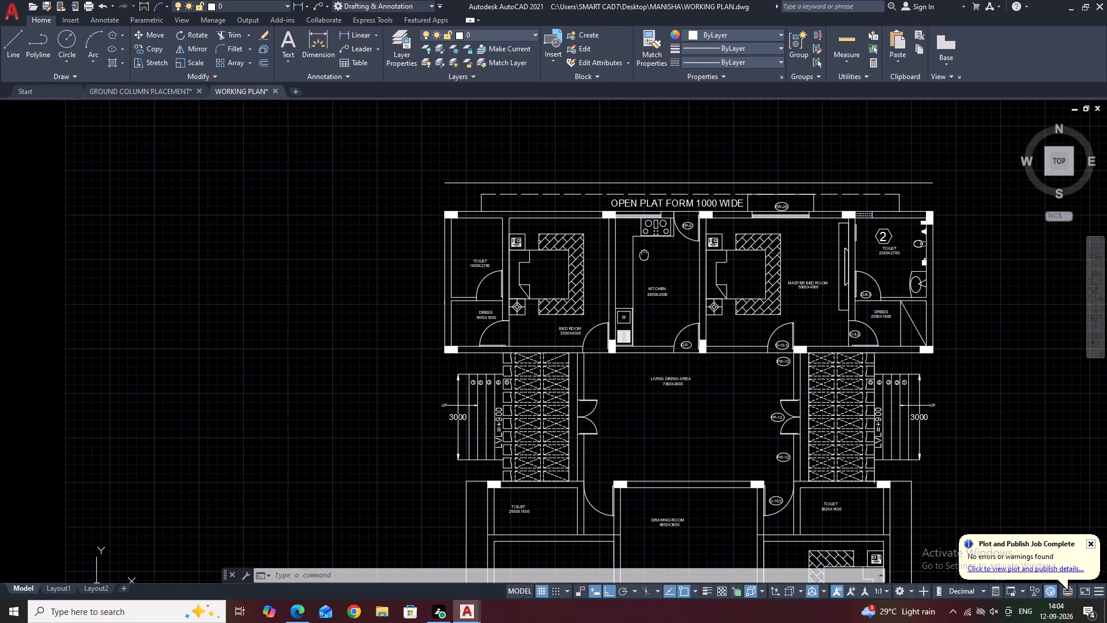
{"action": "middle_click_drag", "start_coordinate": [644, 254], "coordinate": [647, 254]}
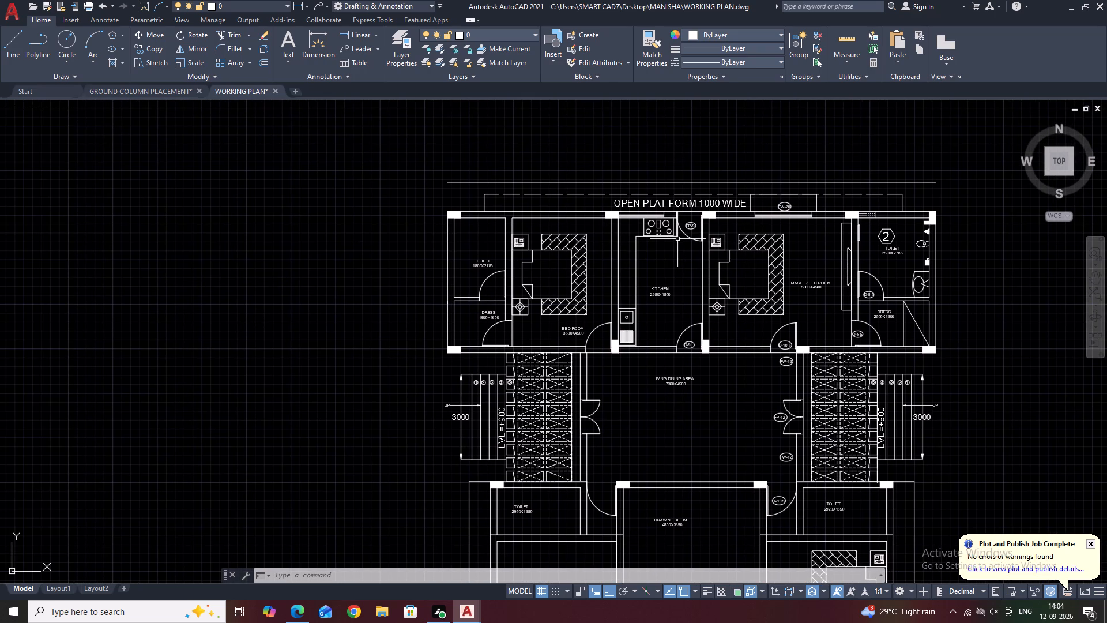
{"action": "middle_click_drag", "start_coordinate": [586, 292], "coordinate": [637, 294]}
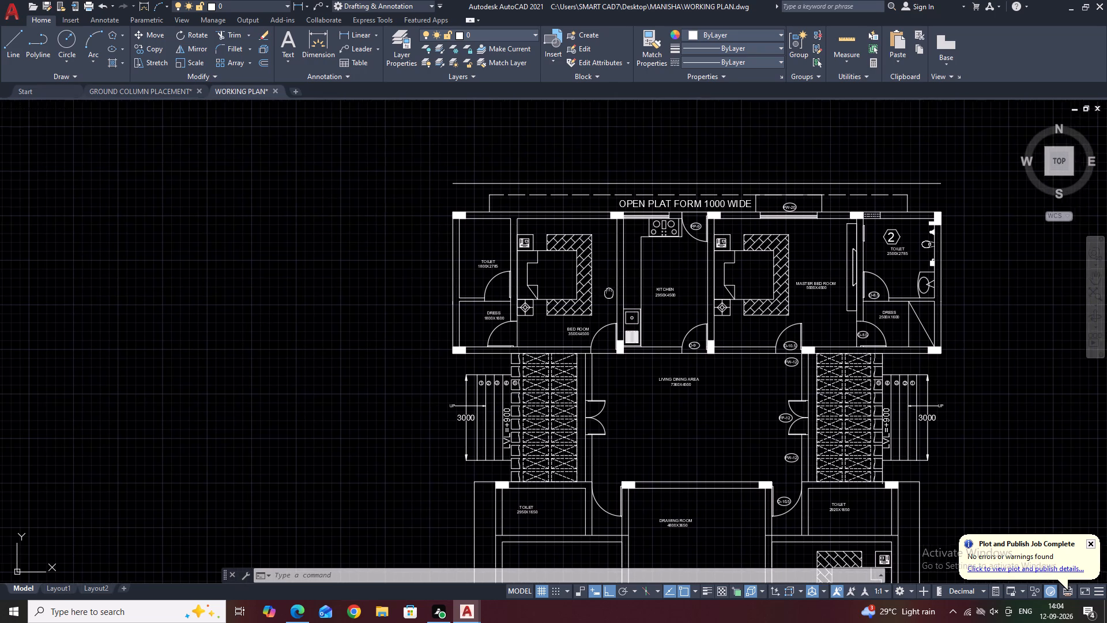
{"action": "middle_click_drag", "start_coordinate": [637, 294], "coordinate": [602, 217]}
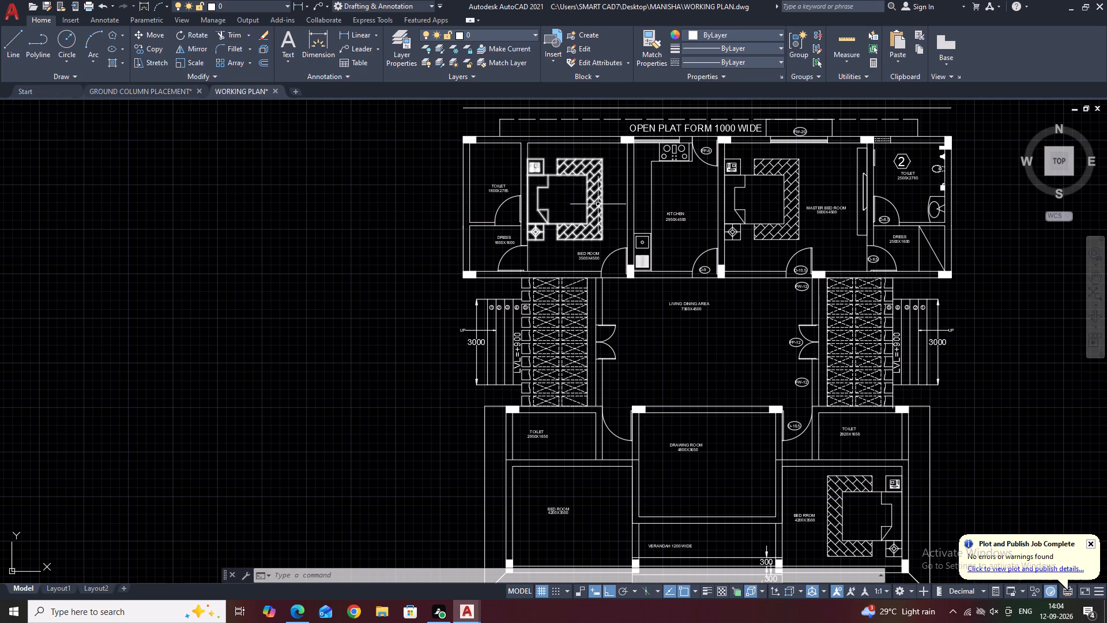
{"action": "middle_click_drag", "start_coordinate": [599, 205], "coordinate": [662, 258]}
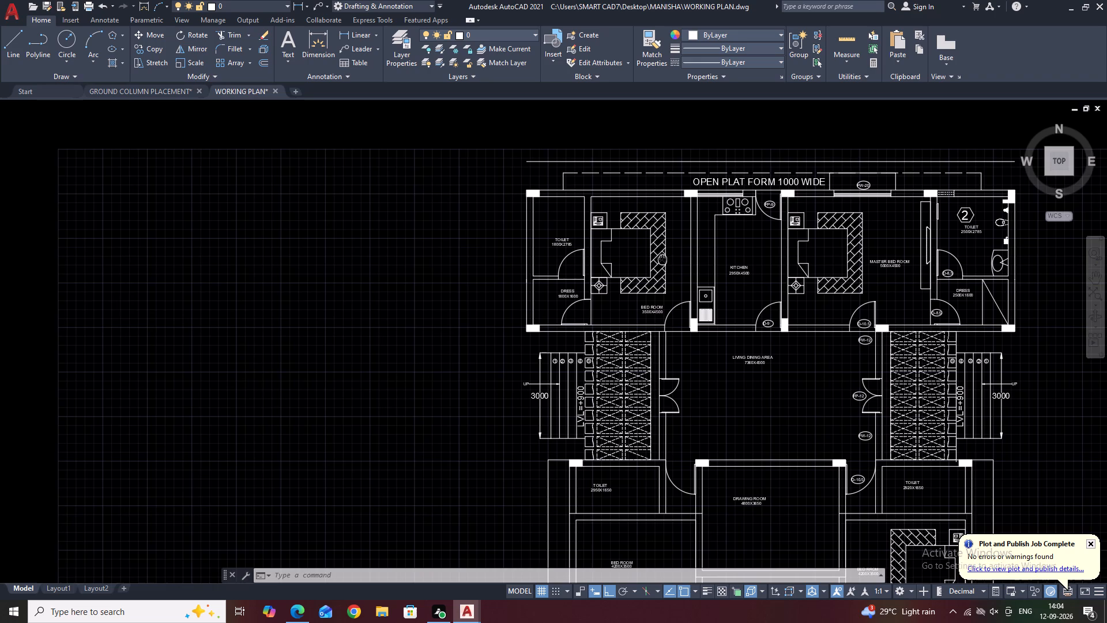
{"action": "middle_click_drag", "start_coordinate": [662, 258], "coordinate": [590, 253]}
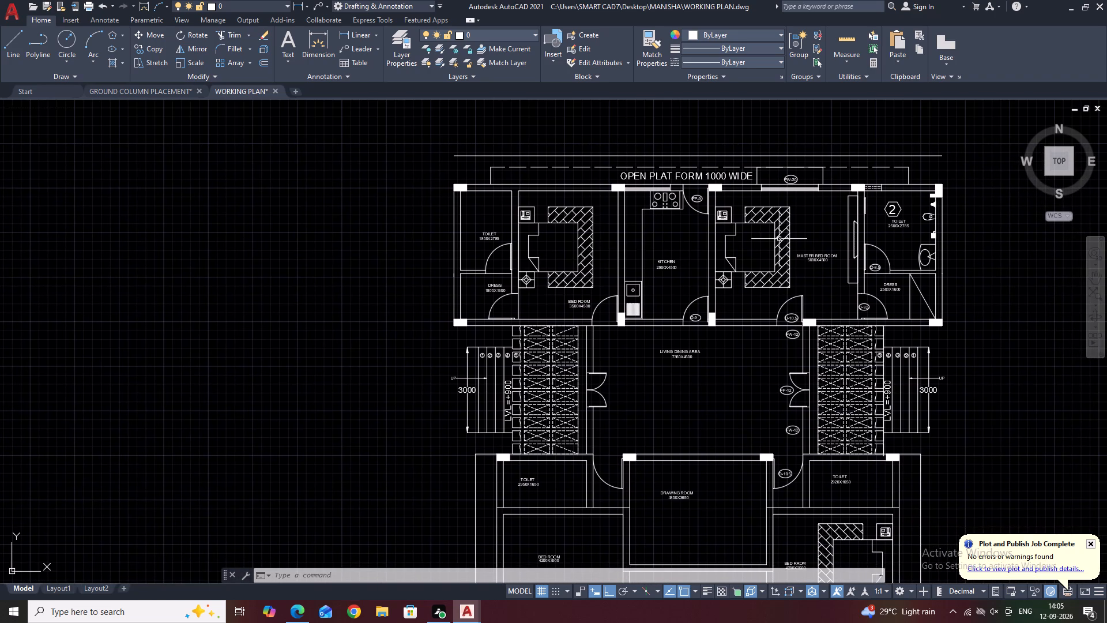
Copy the master bedroom's wall-mounted TV and its long cabinet westward onto the east wall of the 3500X4500 bedroom.
{"action": "scroll", "coordinate": [847, 213], "scroll_direction": "up", "scroll_amount": 5}
{"action": "scroll", "coordinate": [845, 209], "scroll_direction": "down", "scroll_amount": 3}
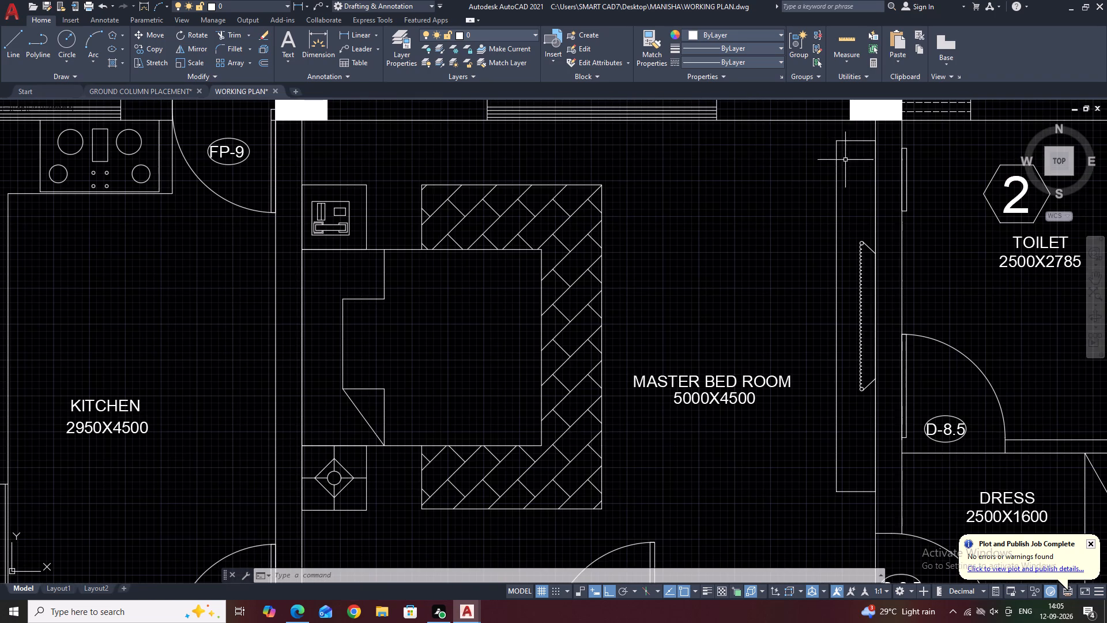
{"action": "left_click", "coordinate": [821, 125]}
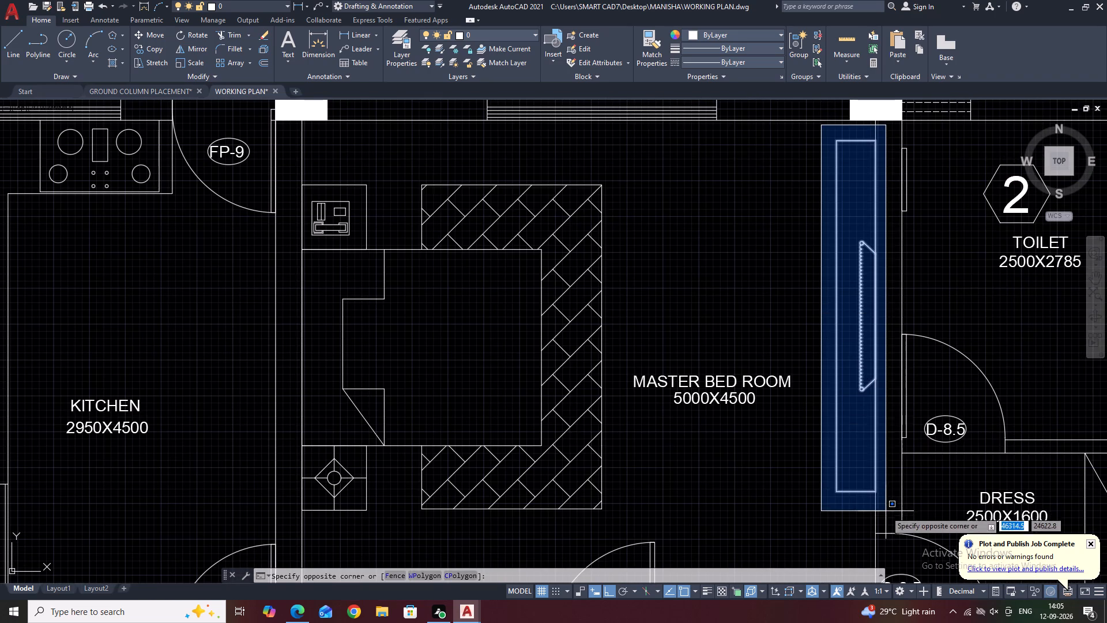
{"action": "left_click", "coordinate": [890, 496]}
{"action": "middle_click_drag", "start_coordinate": [857, 172], "coordinate": [856, 186]}
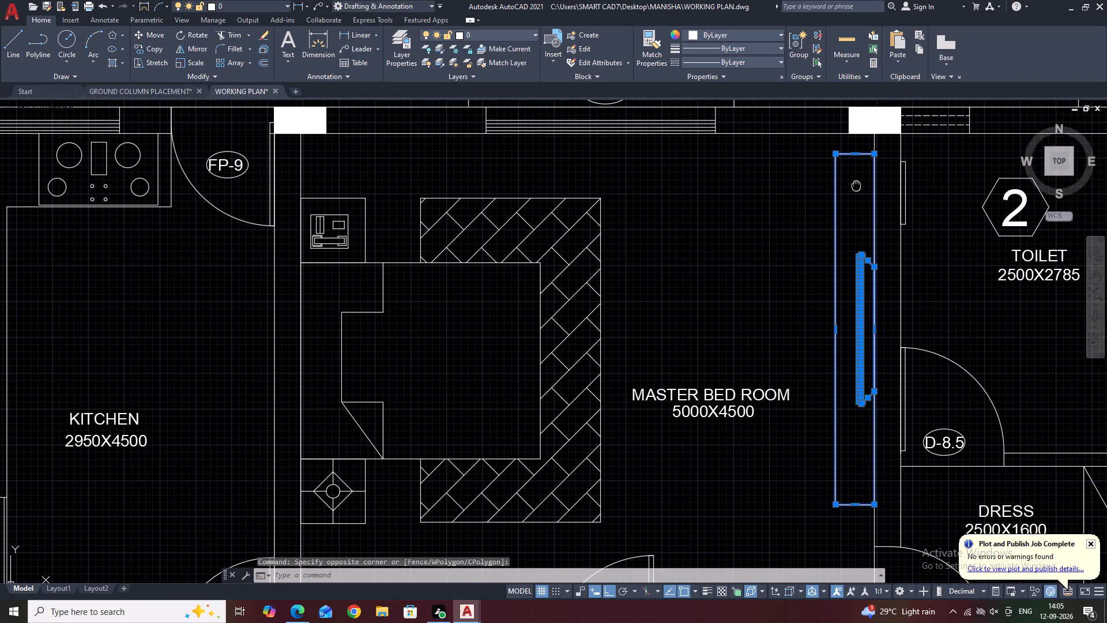
{"action": "middle_click_drag", "start_coordinate": [856, 186], "coordinate": [858, 194]}
{"action": "key", "text": "c"}
{"action": "type", "text": "O"}
{"action": "key", "text": "space"}
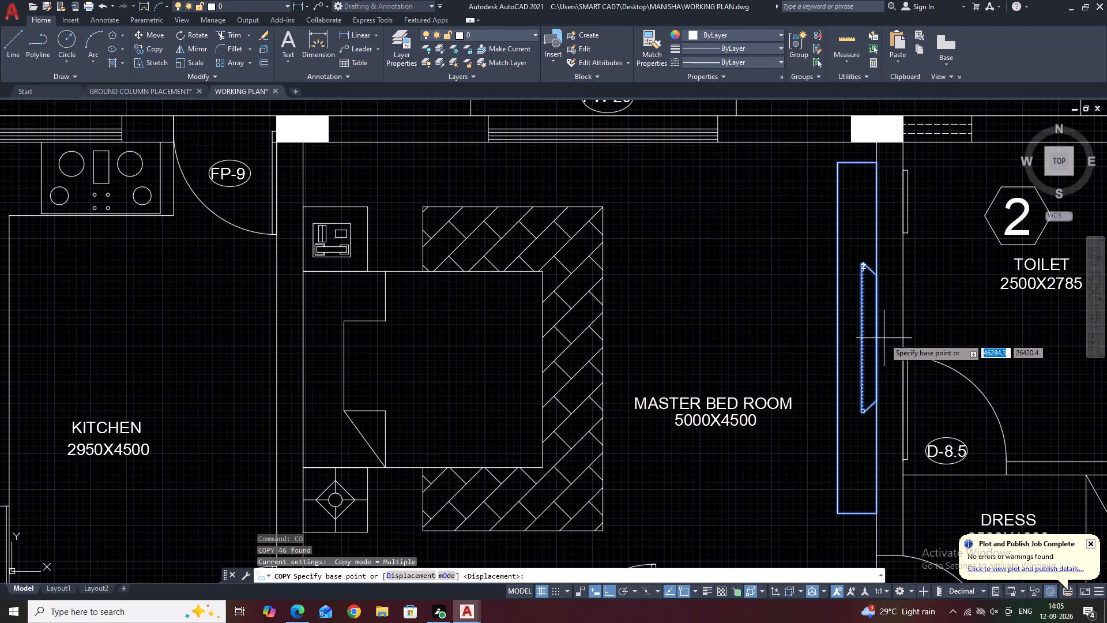
{"action": "left_click", "coordinate": [878, 339]}
{"action": "scroll", "coordinate": [361, 292], "scroll_direction": "down", "scroll_amount": 1}
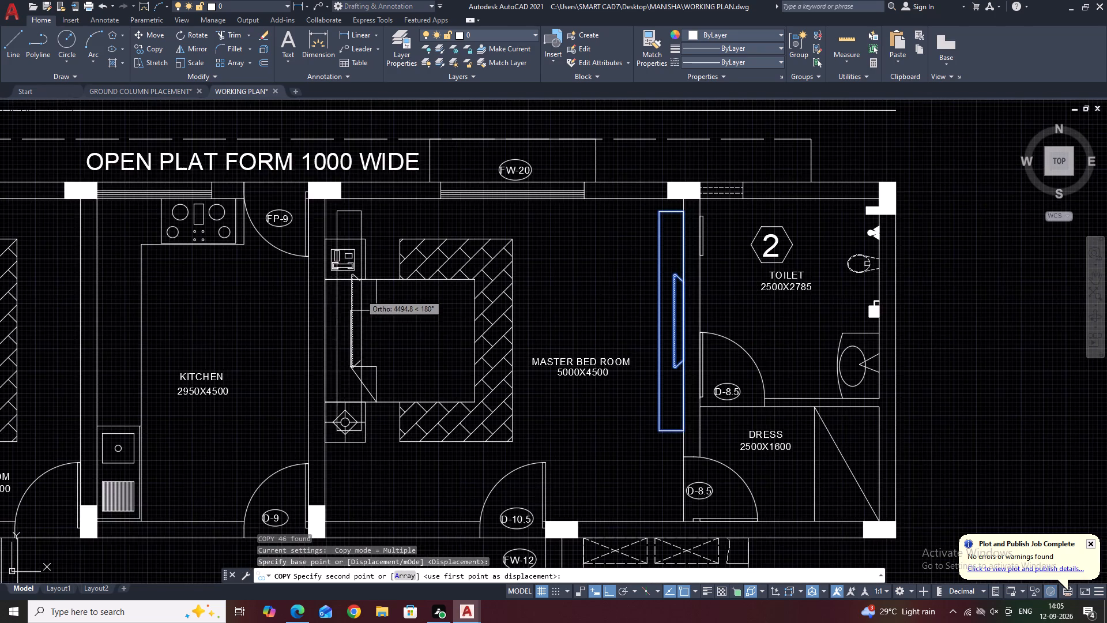
{"action": "middle_click_drag", "start_coordinate": [365, 303], "coordinate": [665, 281]}
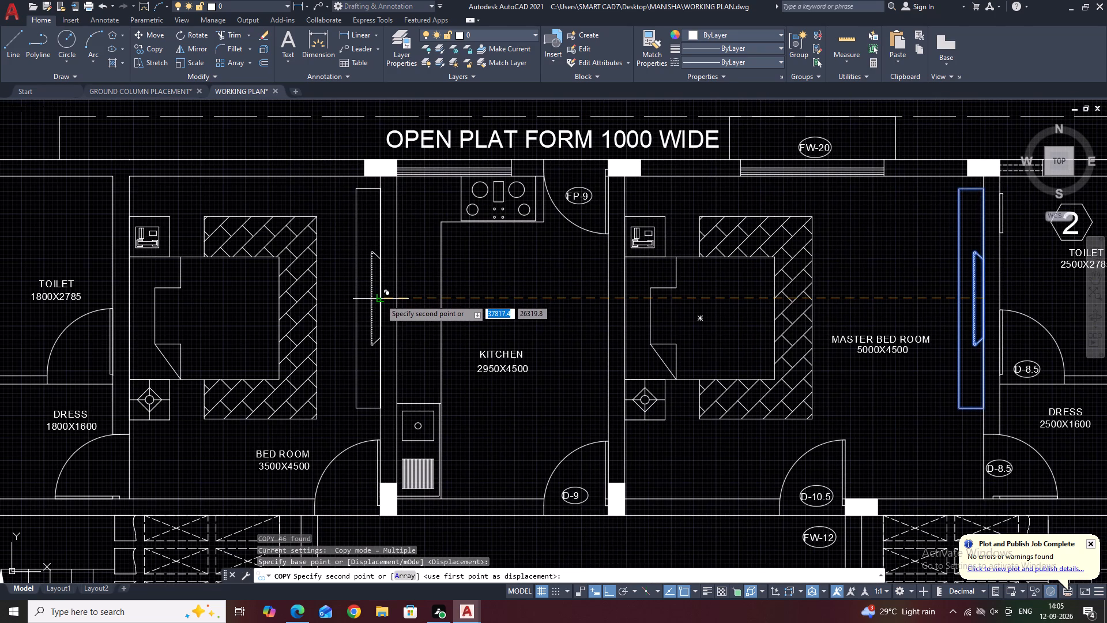
{"action": "left_click", "coordinate": [380, 299]}
{"action": "key", "text": "Escape"}
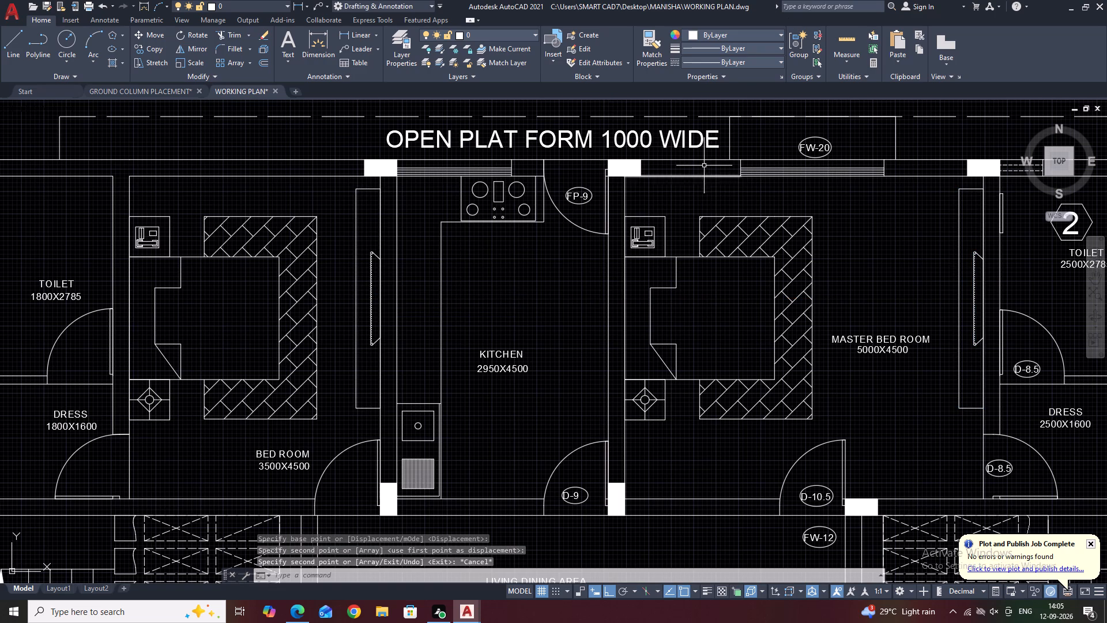
Copy the hexagonal number tag from the 2500X2785 toilet about 14,500 mm west into the 1800X2785 toilet.
{"action": "scroll", "coordinate": [685, 268], "scroll_direction": "down", "scroll_amount": 1}
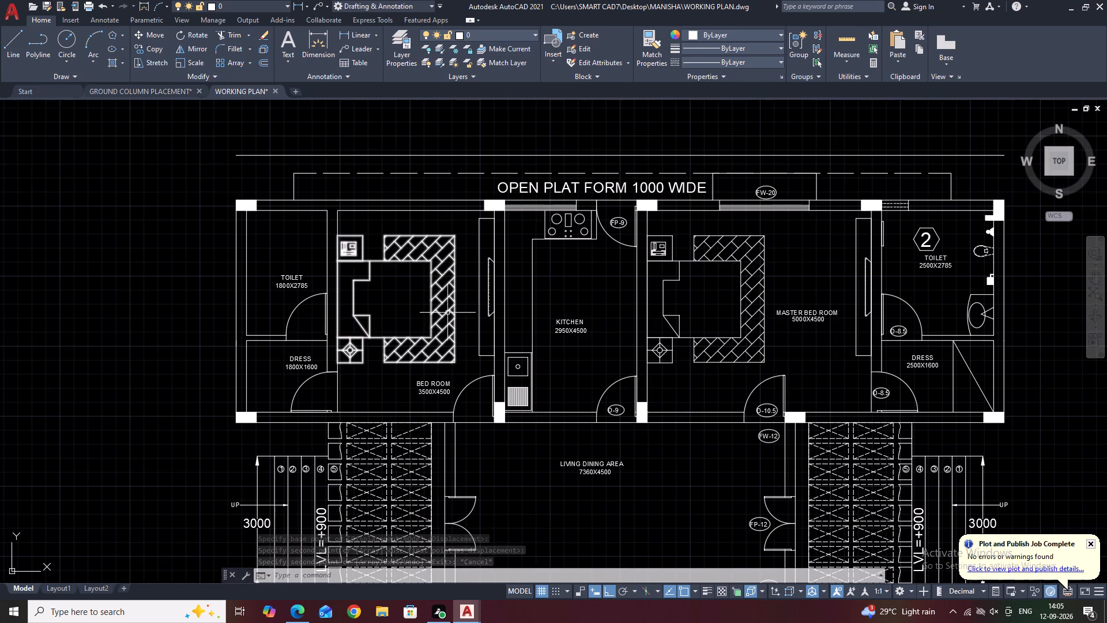
{"action": "middle_click_drag", "start_coordinate": [473, 326], "coordinate": [681, 314]}
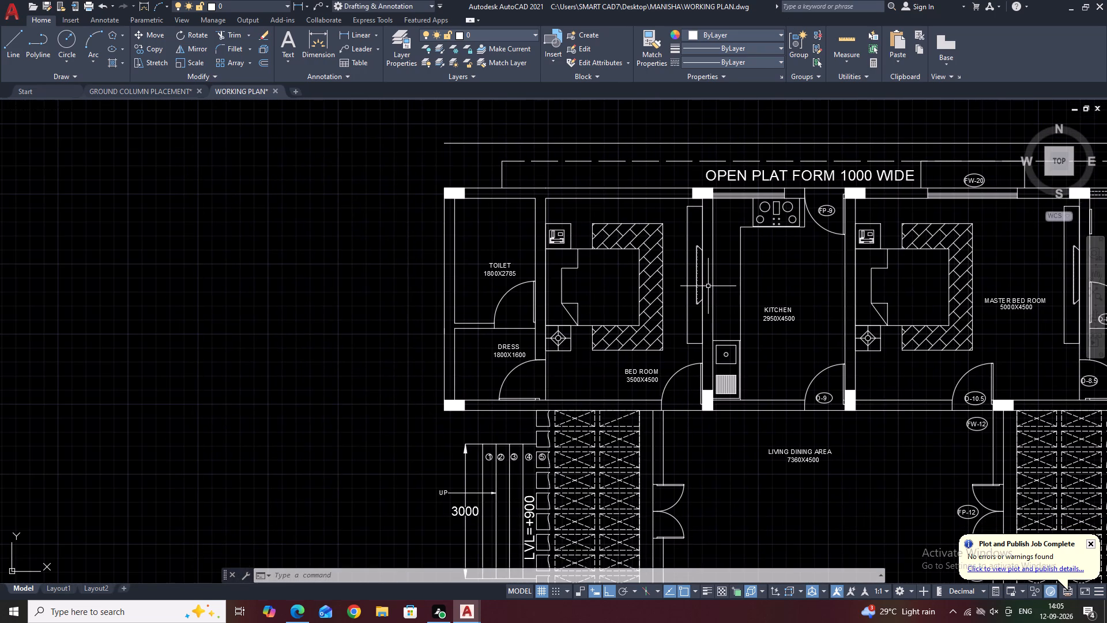
{"action": "middle_click_drag", "start_coordinate": [495, 253], "coordinate": [491, 268]}
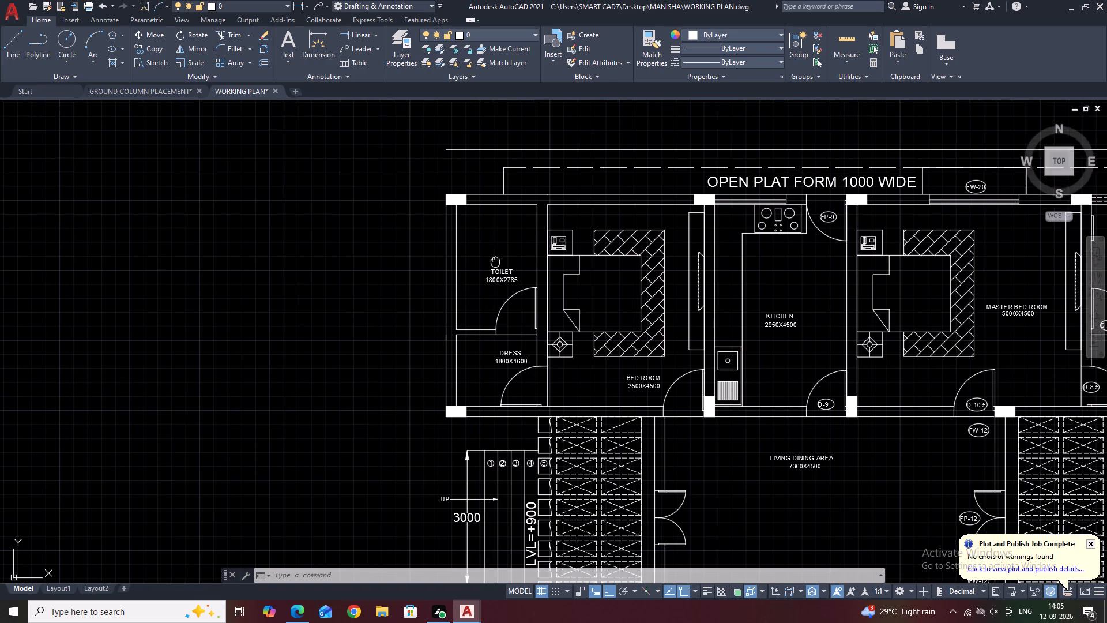
{"action": "middle_click_drag", "start_coordinate": [491, 268], "coordinate": [382, 331]}
{"action": "middle_click_drag", "start_coordinate": [946, 332], "coordinate": [737, 291]}
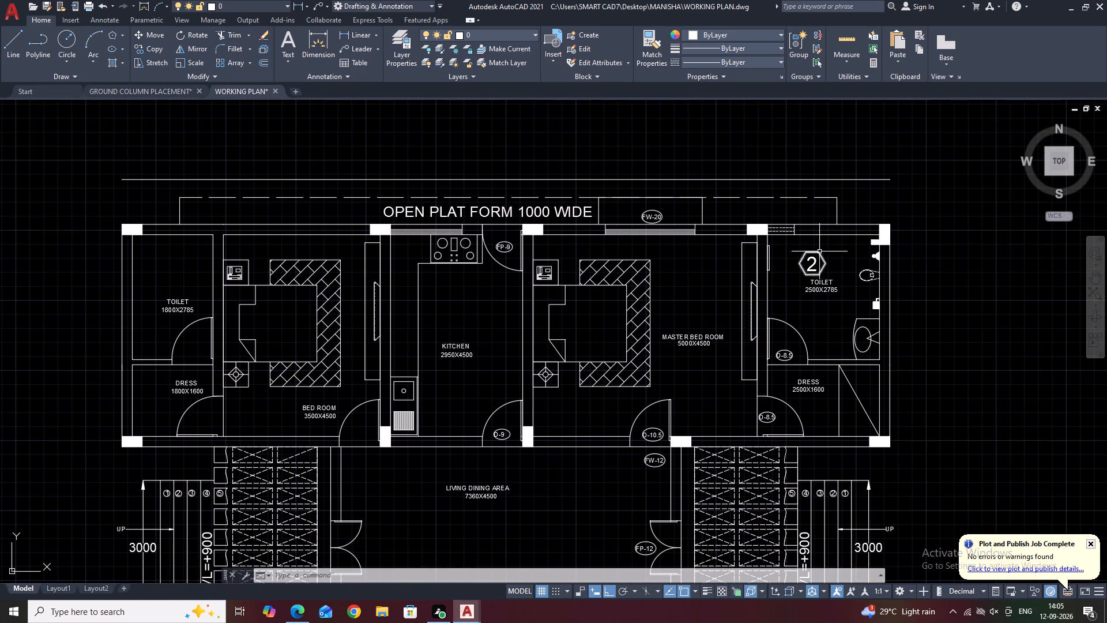
{"action": "scroll", "coordinate": [833, 256], "scroll_direction": "up", "scroll_amount": 2}
{"action": "left_click", "coordinate": [832, 252]}
{"action": "left_click", "coordinate": [766, 282]}
{"action": "middle_click_drag", "start_coordinate": [795, 264], "coordinate": [820, 326]}
{"action": "key", "text": "c"}
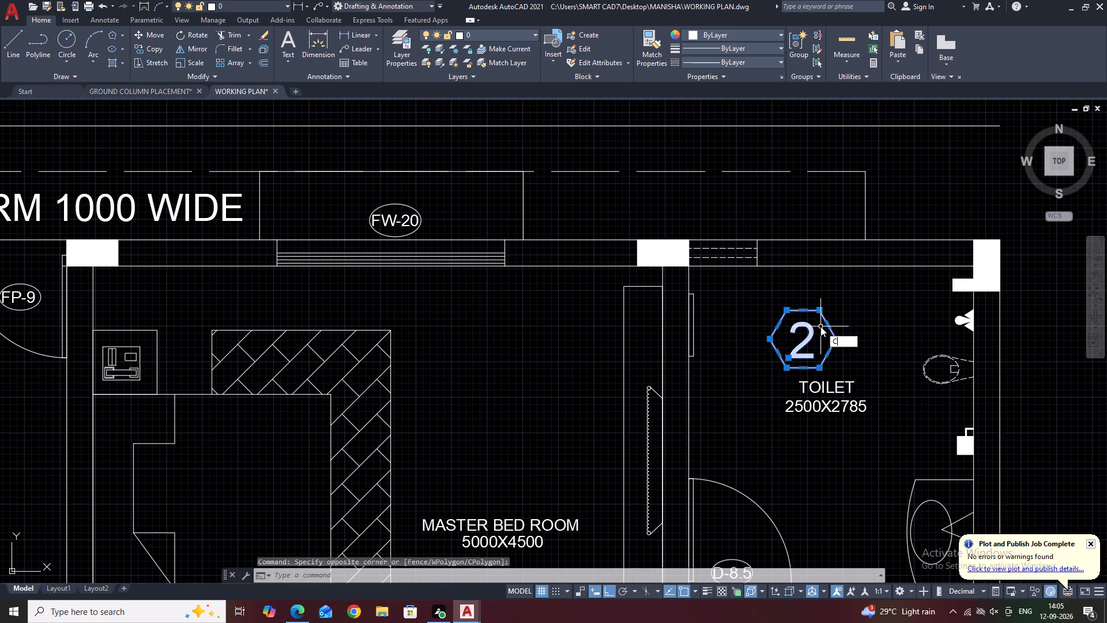
{"action": "type", "text": "O"}
{"action": "key", "text": "space"}
{"action": "left_click", "coordinate": [806, 343]}
{"action": "scroll", "coordinate": [812, 341], "scroll_direction": "down", "scroll_amount": 1}
{"action": "middle_click_drag", "start_coordinate": [366, 346], "coordinate": [664, 353]}
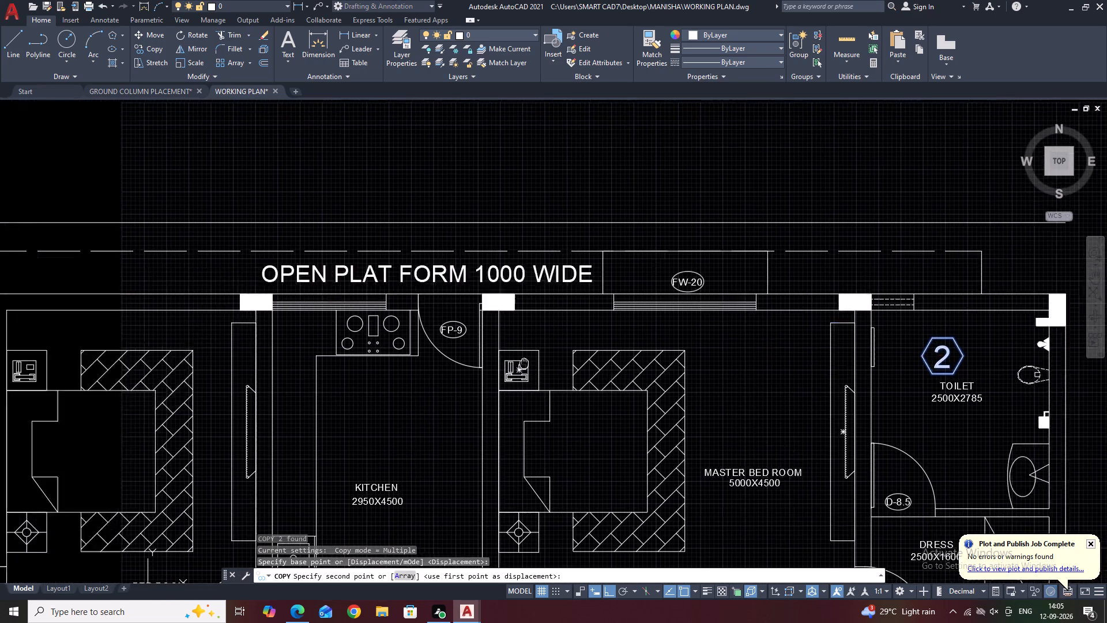
{"action": "middle_click_drag", "start_coordinate": [664, 353], "coordinate": [780, 322]}
{"action": "scroll", "coordinate": [799, 322], "scroll_direction": "down", "scroll_amount": 3}
{"action": "scroll", "coordinate": [650, 331], "scroll_direction": "up", "scroll_amount": 2}
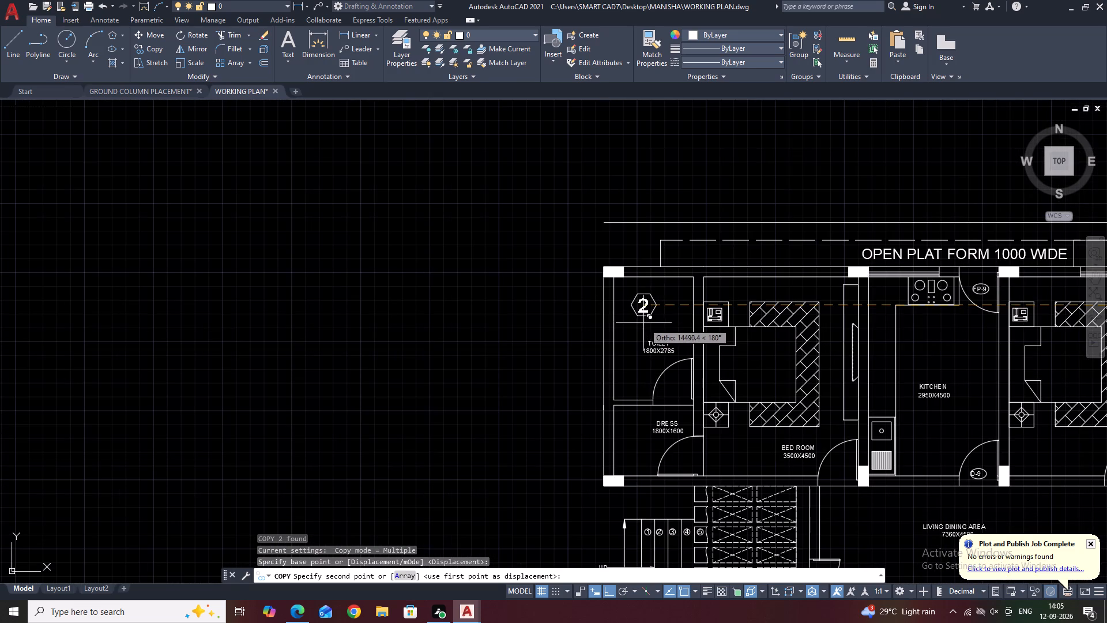
{"action": "left_click", "coordinate": [642, 322]}
{"action": "key", "text": "Escape"}
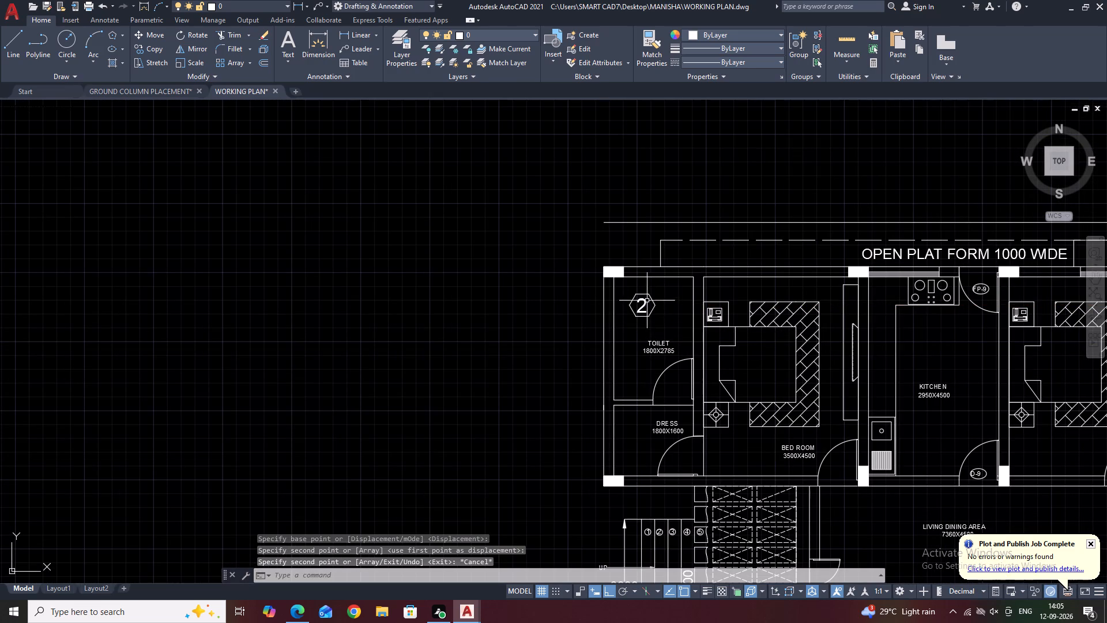
Change the number in the 1800X2785 toilet's hexagonal tag to 1.
{"action": "double_click", "coordinate": [644, 302]}
{"action": "key", "text": "1"}
{"action": "left_click", "coordinate": [677, 319]}
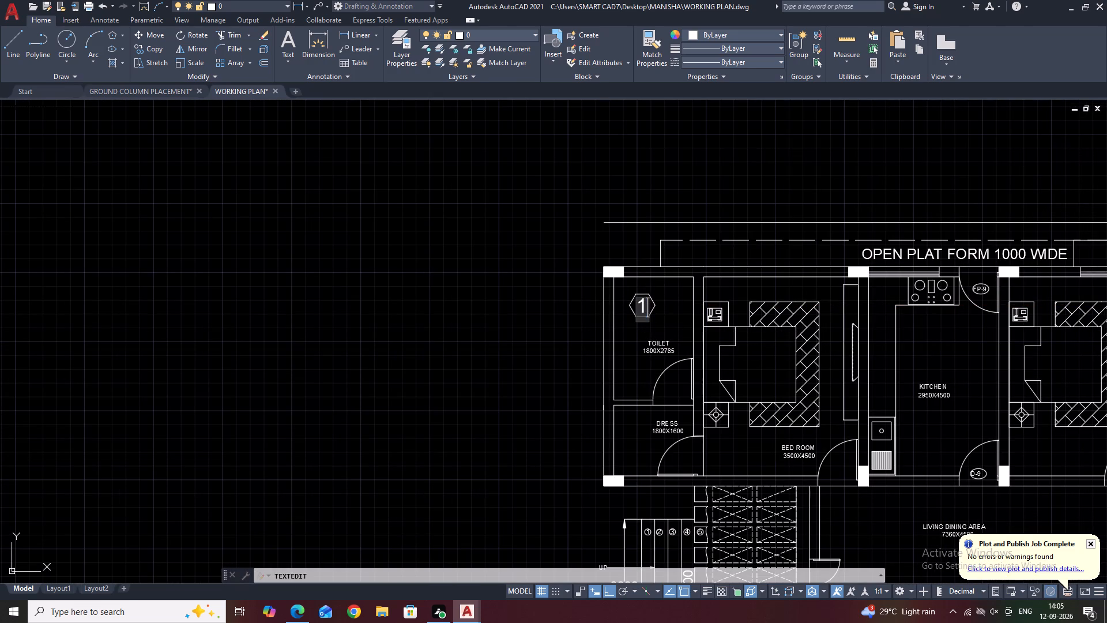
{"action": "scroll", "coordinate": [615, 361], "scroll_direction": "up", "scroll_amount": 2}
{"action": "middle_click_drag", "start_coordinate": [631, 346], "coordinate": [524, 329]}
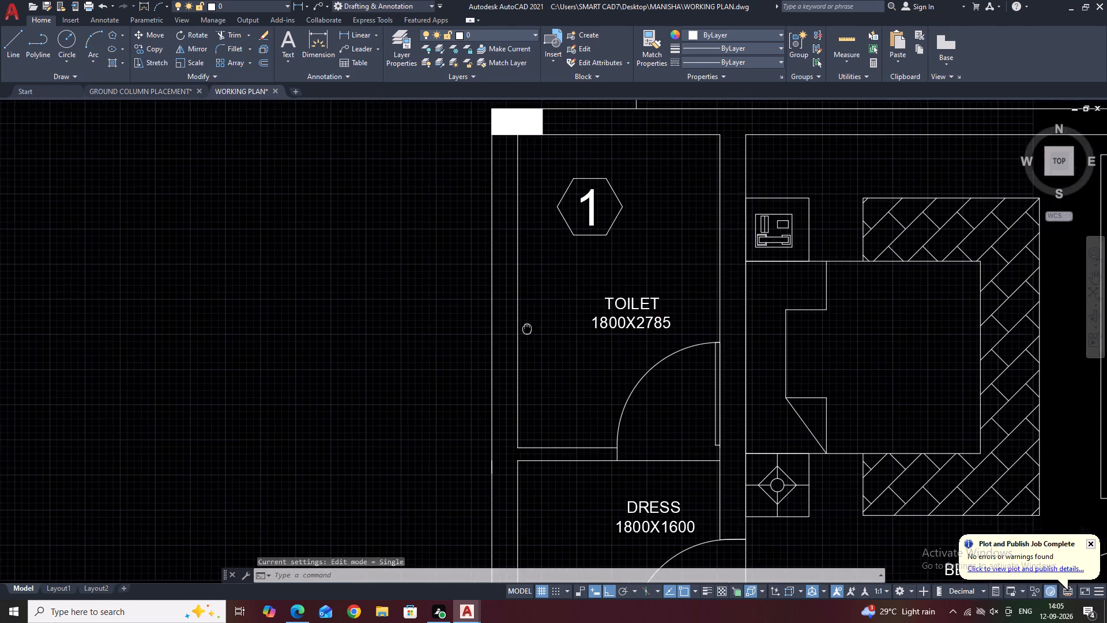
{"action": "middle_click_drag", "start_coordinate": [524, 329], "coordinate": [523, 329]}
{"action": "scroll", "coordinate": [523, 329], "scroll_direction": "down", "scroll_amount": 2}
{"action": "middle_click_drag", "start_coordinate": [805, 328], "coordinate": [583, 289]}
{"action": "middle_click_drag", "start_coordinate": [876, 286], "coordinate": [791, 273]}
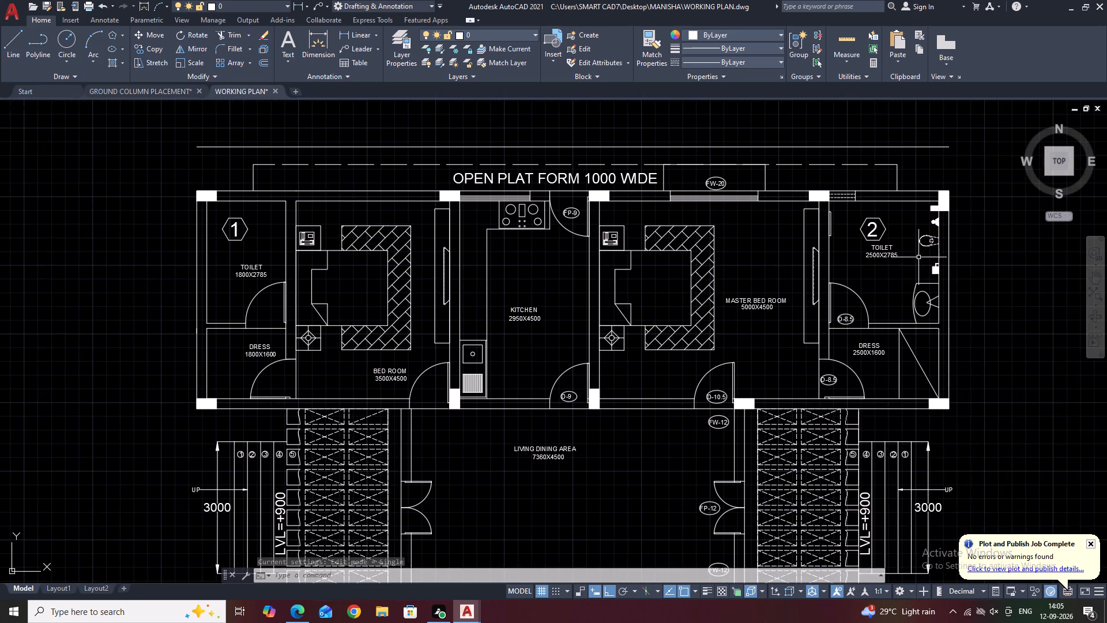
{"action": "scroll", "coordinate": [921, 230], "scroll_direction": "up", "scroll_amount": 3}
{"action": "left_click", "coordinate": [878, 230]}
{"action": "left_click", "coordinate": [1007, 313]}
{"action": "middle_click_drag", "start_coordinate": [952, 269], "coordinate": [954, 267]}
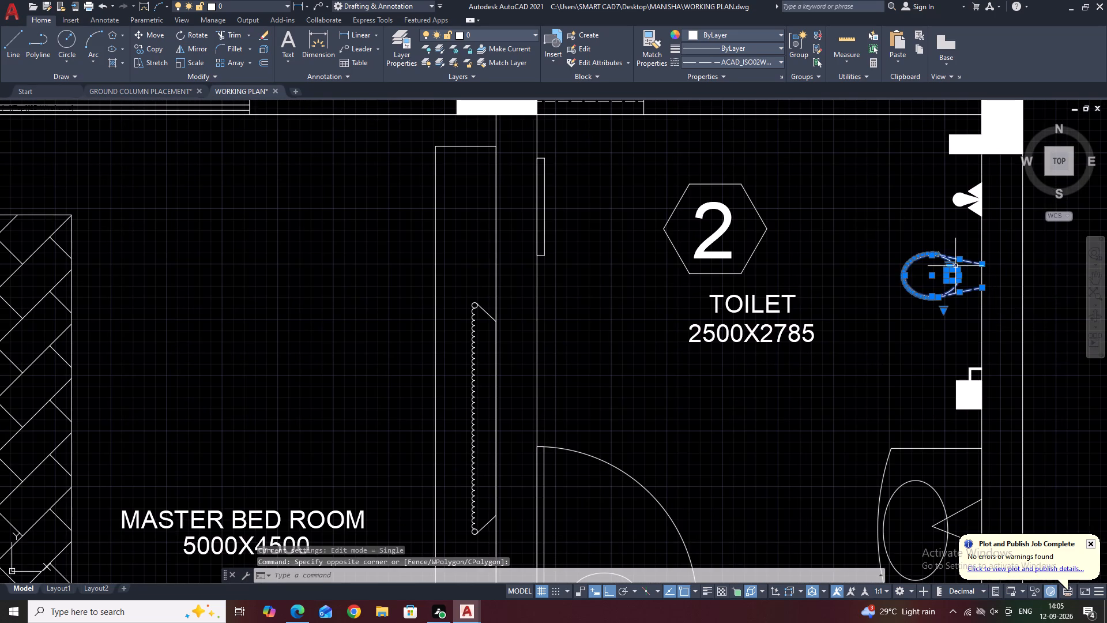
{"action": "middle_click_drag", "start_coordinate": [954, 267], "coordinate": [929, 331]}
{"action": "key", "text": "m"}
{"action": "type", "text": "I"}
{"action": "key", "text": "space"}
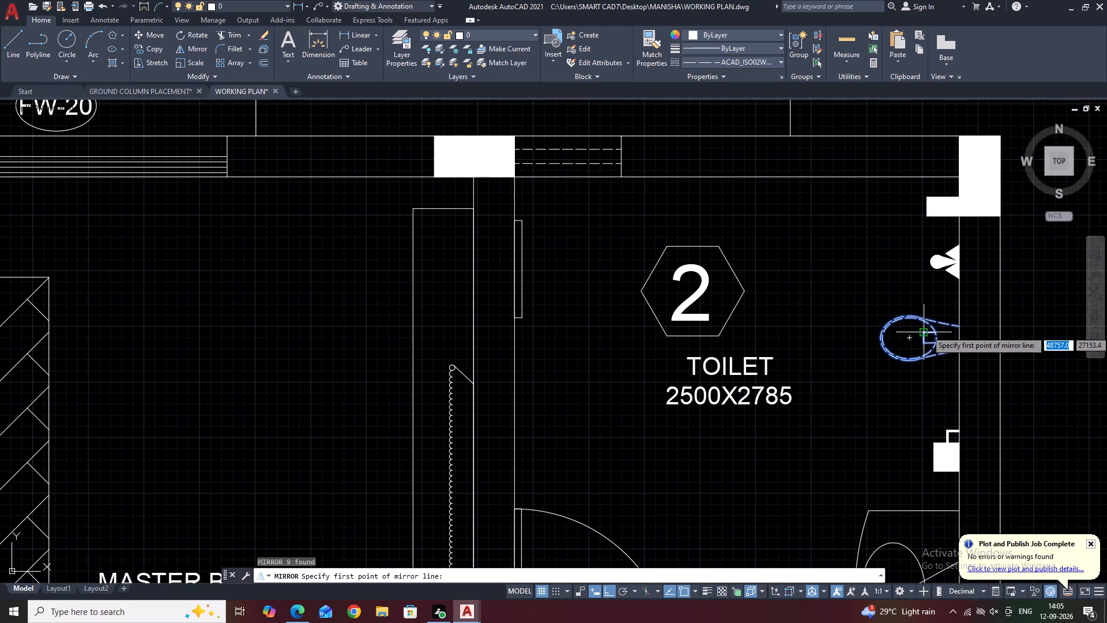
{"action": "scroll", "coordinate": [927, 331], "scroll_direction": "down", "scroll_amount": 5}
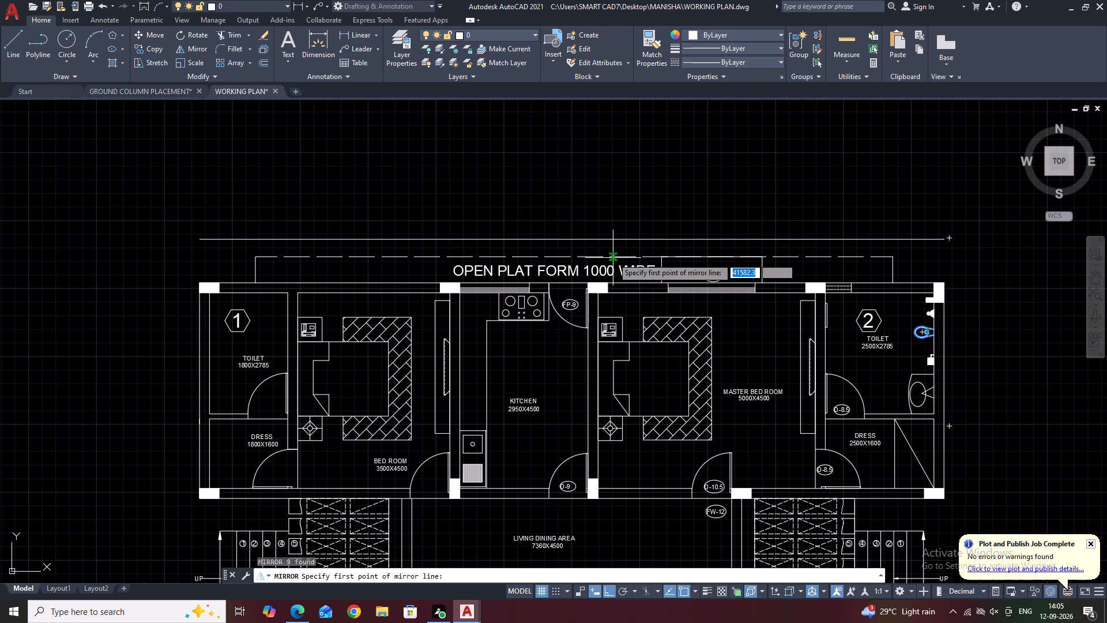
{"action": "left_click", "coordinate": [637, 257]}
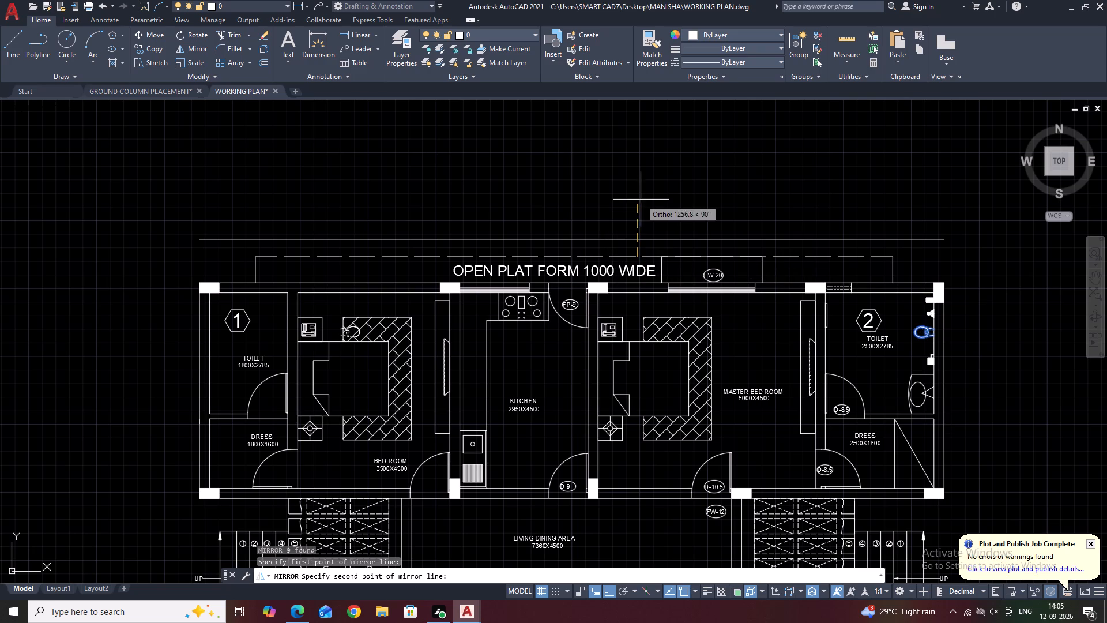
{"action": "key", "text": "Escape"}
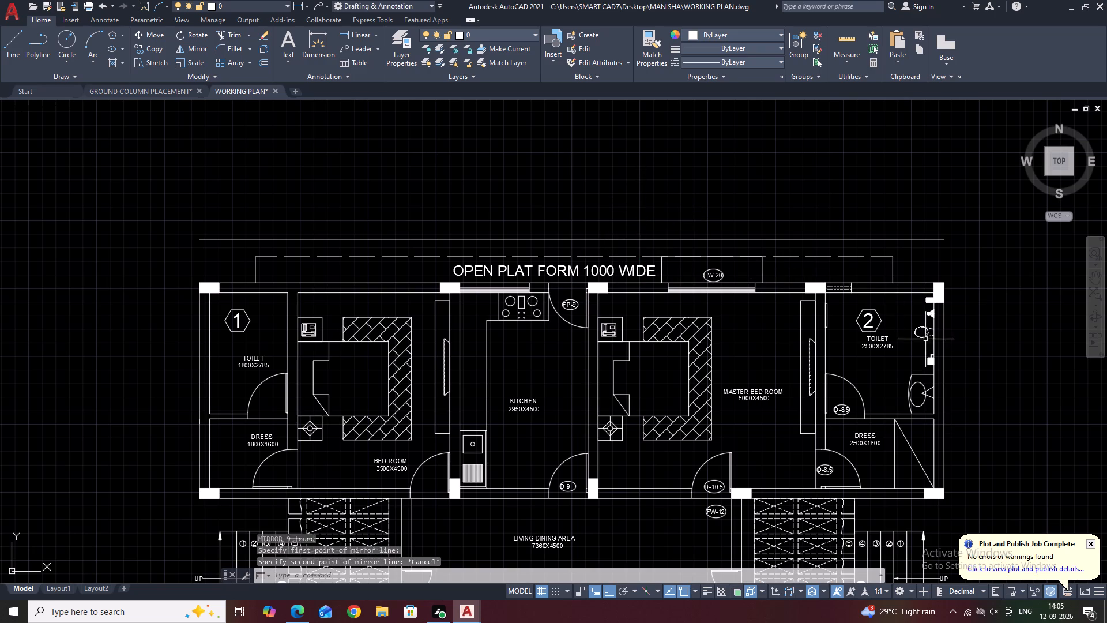
Mirror toilet 2's WC fixture across a vertical line just outside the building's east wall, keeping the original.
{"action": "middle_click_drag", "start_coordinate": [935, 342], "coordinate": [729, 240]}
{"action": "scroll", "coordinate": [743, 239], "scroll_direction": "up", "scroll_amount": 2}
{"action": "left_click_drag", "start_coordinate": [641, 185], "coordinate": [647, 195]}
{"action": "left_click", "coordinate": [722, 250]}
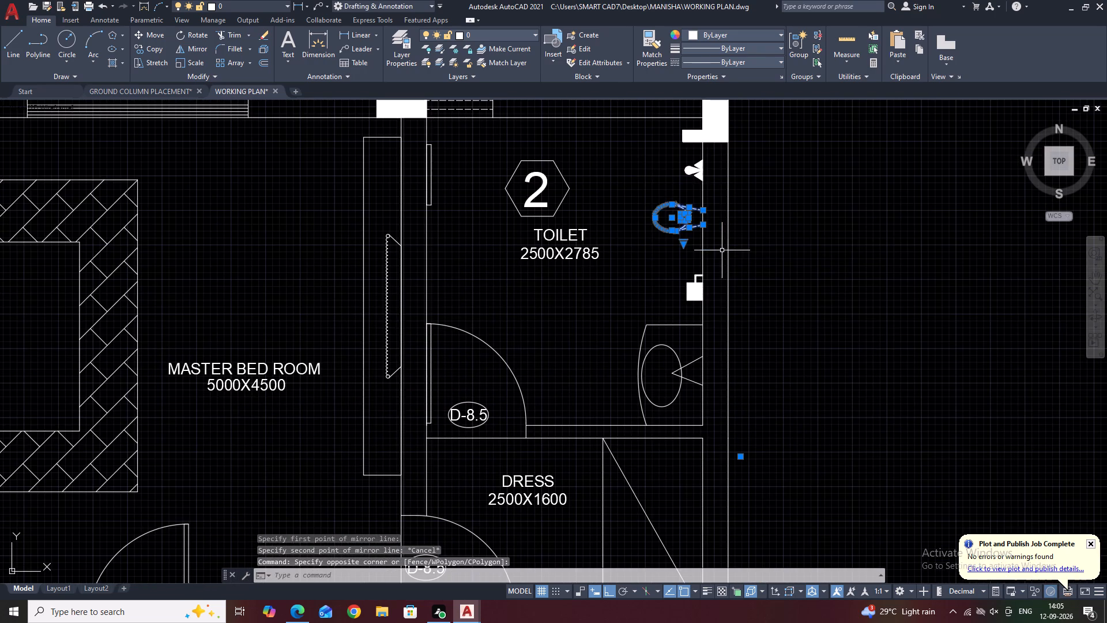
{"action": "middle_click_drag", "start_coordinate": [780, 209], "coordinate": [747, 346]}
{"action": "key", "text": "m"}
{"action": "type", "text": "I"}
{"action": "key", "text": "space"}
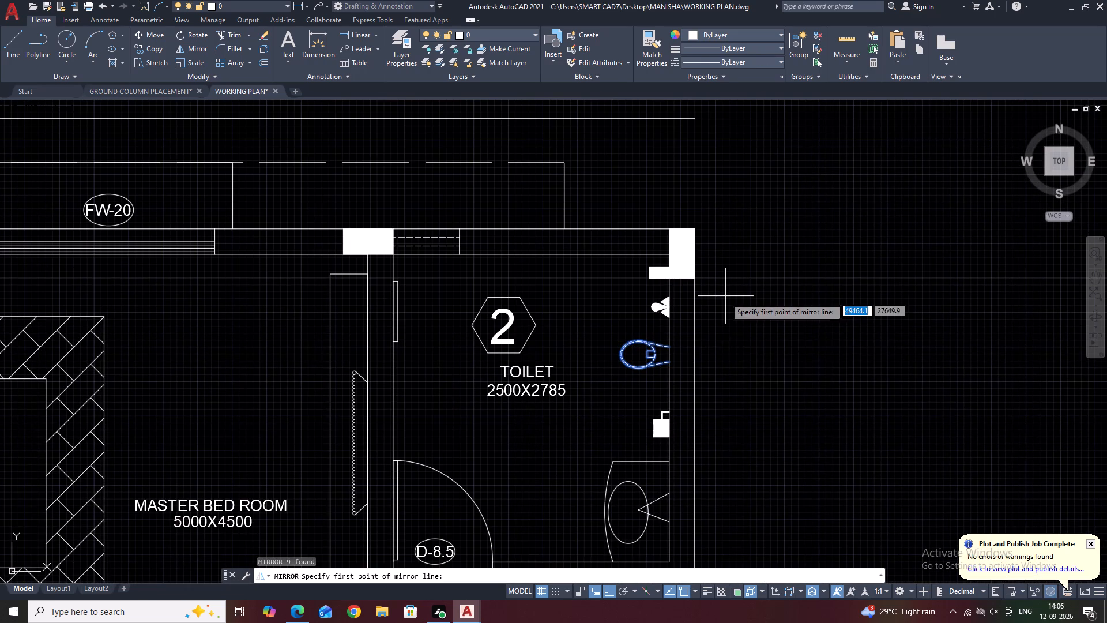
{"action": "left_click", "coordinate": [732, 369]}
{"action": "left_click", "coordinate": [740, 221]}
{"action": "left_click_drag", "start_coordinate": [768, 265], "coordinate": [740, 221]}
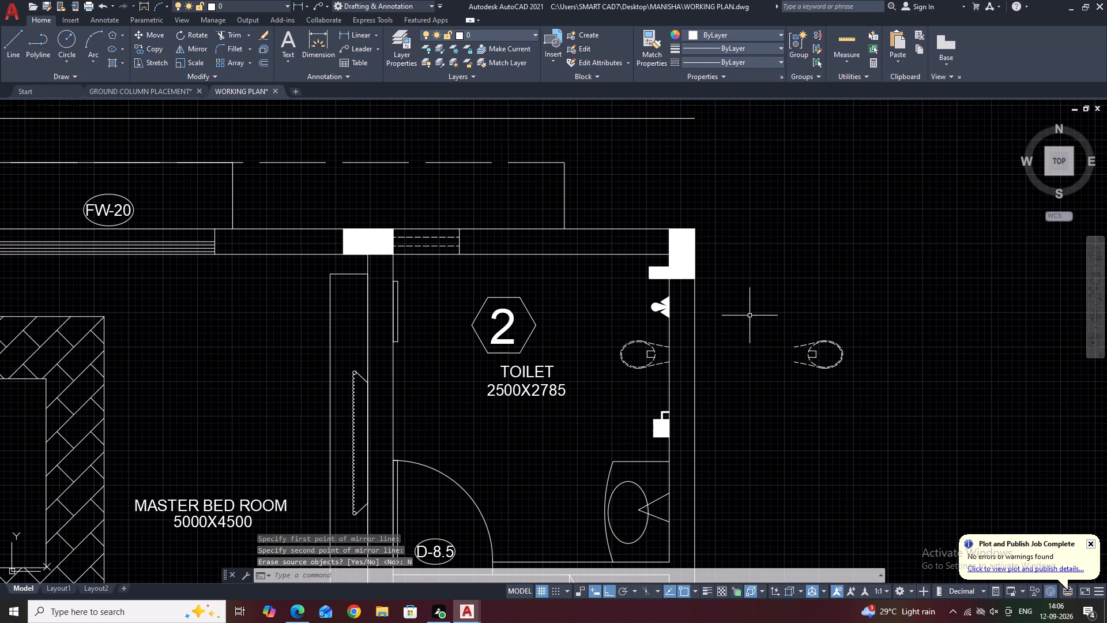
Move the mirrored WC from outside the east wall onto the inner face of the 1800X2785 toilet's west wall.
{"action": "left_click", "coordinate": [755, 295]}
{"action": "left_click", "coordinate": [912, 429]}
{"action": "key", "text": "m"}
{"action": "key", "text": "space"}
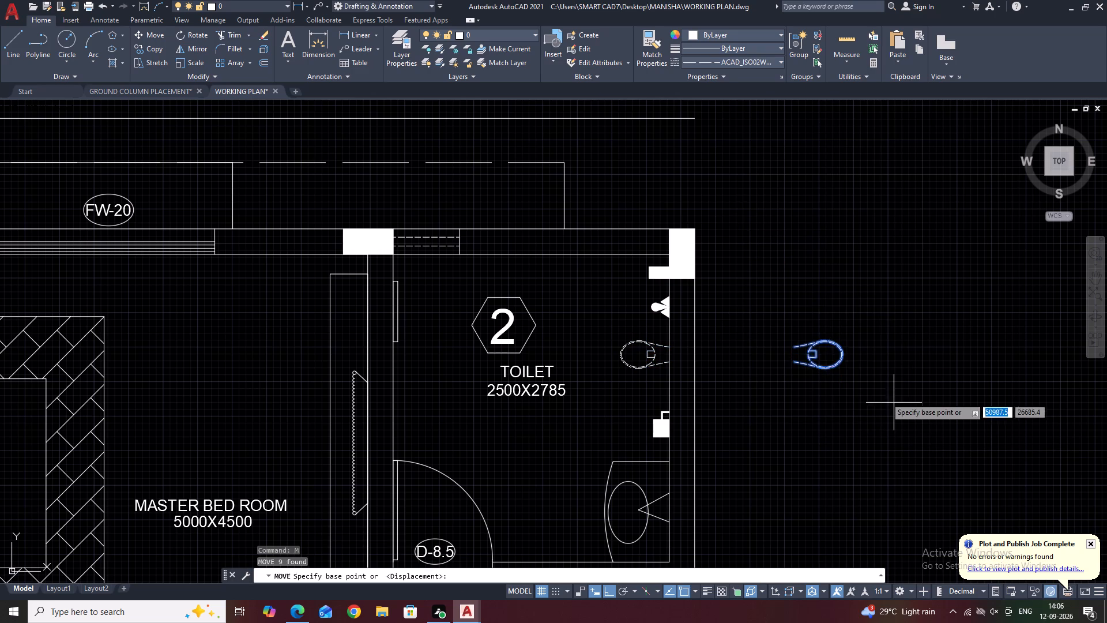
{"action": "left_click", "coordinate": [791, 363]}
{"action": "scroll", "coordinate": [795, 365], "scroll_direction": "down", "scroll_amount": 2}
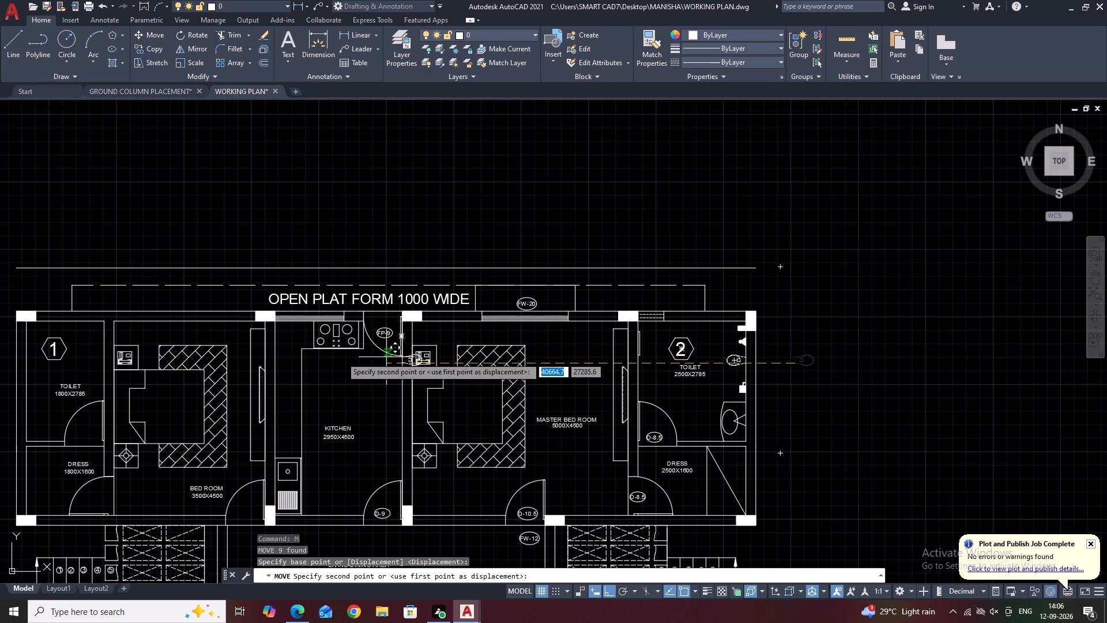
{"action": "middle_click_drag", "start_coordinate": [295, 354], "coordinate": [758, 358]}
{"action": "scroll", "coordinate": [488, 369], "scroll_direction": "up", "scroll_amount": 3}
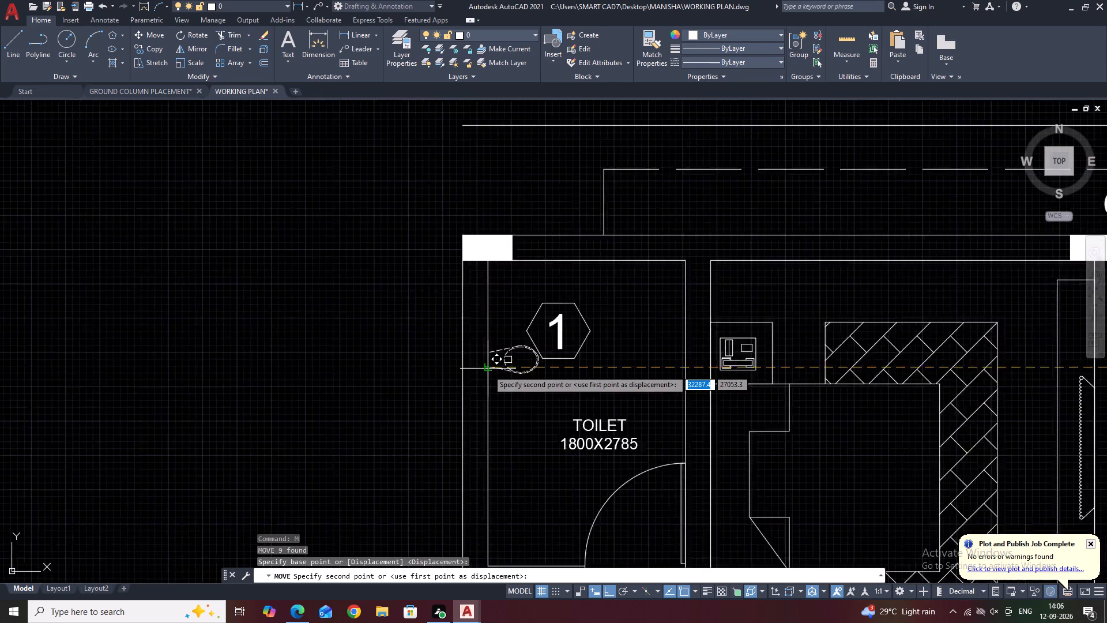
{"action": "left_click", "coordinate": [488, 370]}
Mirror toilet 2's three solid-filled wall fixtures across a vertical line just outside the building's east wall, keeping the originals.
{"action": "middle_click_drag", "start_coordinate": [710, 286], "coordinate": [712, 292]}
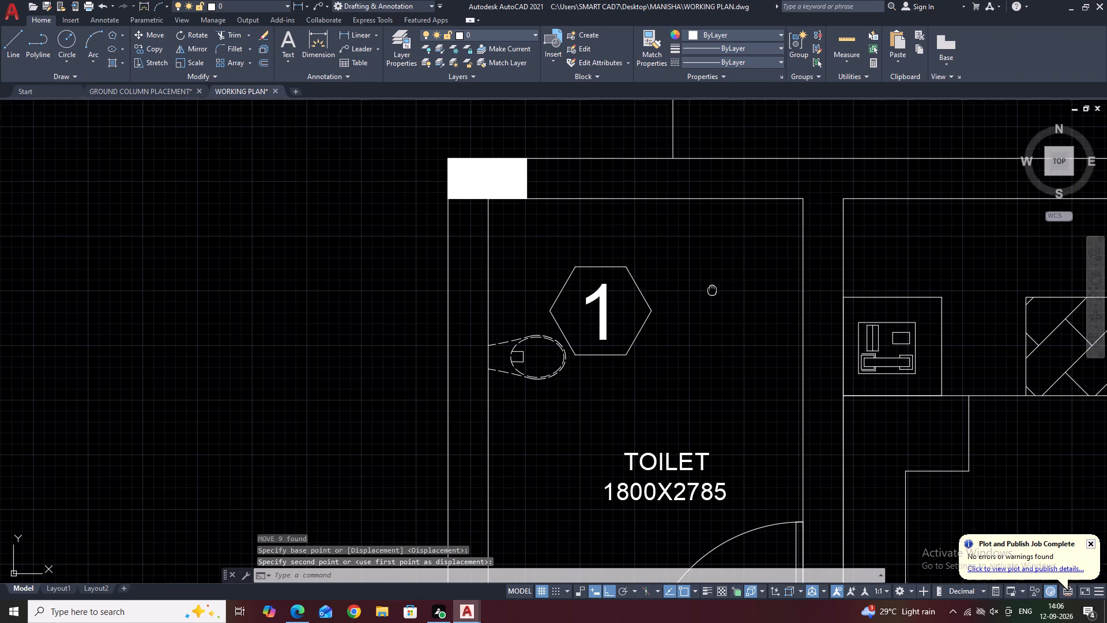
{"action": "middle_click_drag", "start_coordinate": [712, 292], "coordinate": [616, 283]}
{"action": "scroll", "coordinate": [616, 282], "scroll_direction": "down", "scroll_amount": 3}
{"action": "middle_click_drag", "start_coordinate": [874, 307], "coordinate": [618, 265]}
{"action": "middle_click_drag", "start_coordinate": [908, 269], "coordinate": [729, 257]}
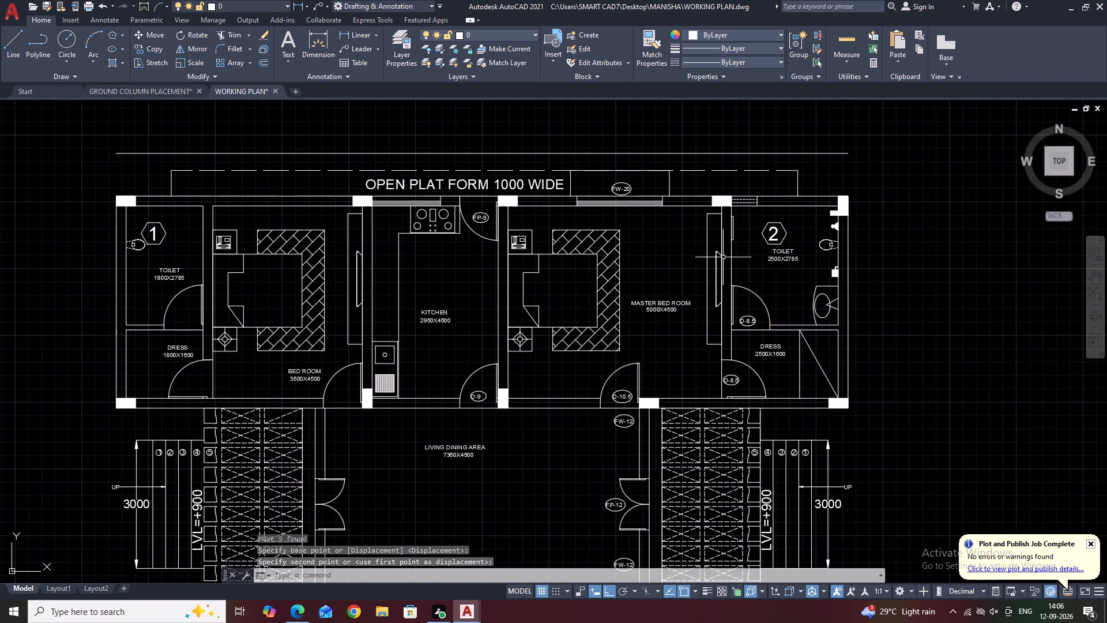
{"action": "scroll", "coordinate": [835, 226], "scroll_direction": "up", "scroll_amount": 3}
{"action": "left_click", "coordinate": [795, 142]}
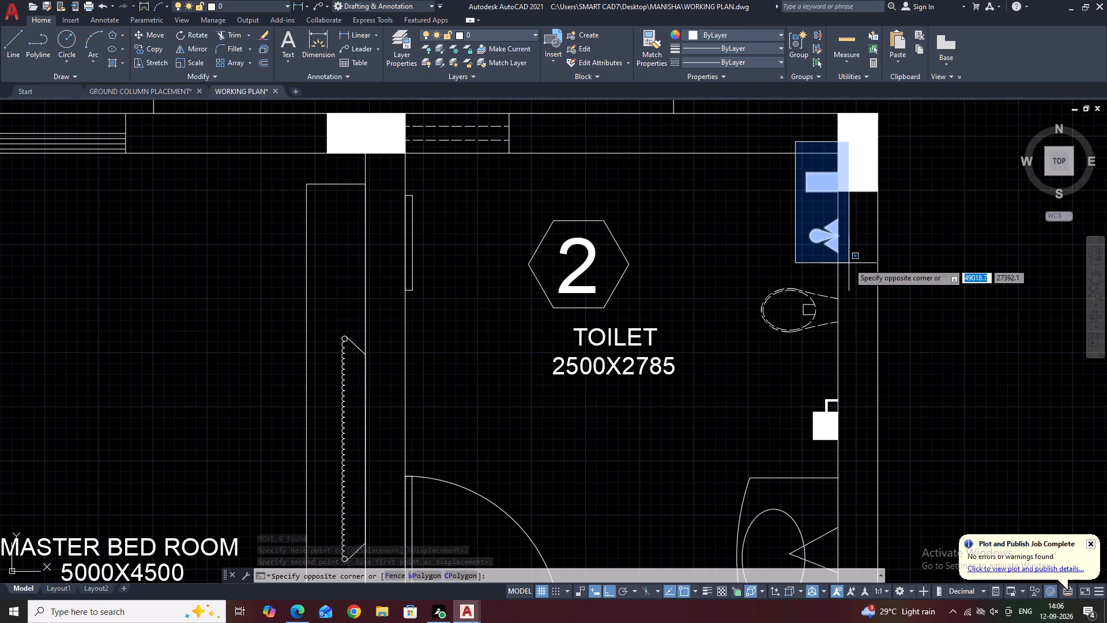
{"action": "left_click", "coordinate": [849, 263]}
{"action": "middle_click_drag", "start_coordinate": [885, 370], "coordinate": [829, 256]}
{"action": "left_click", "coordinate": [741, 271]}
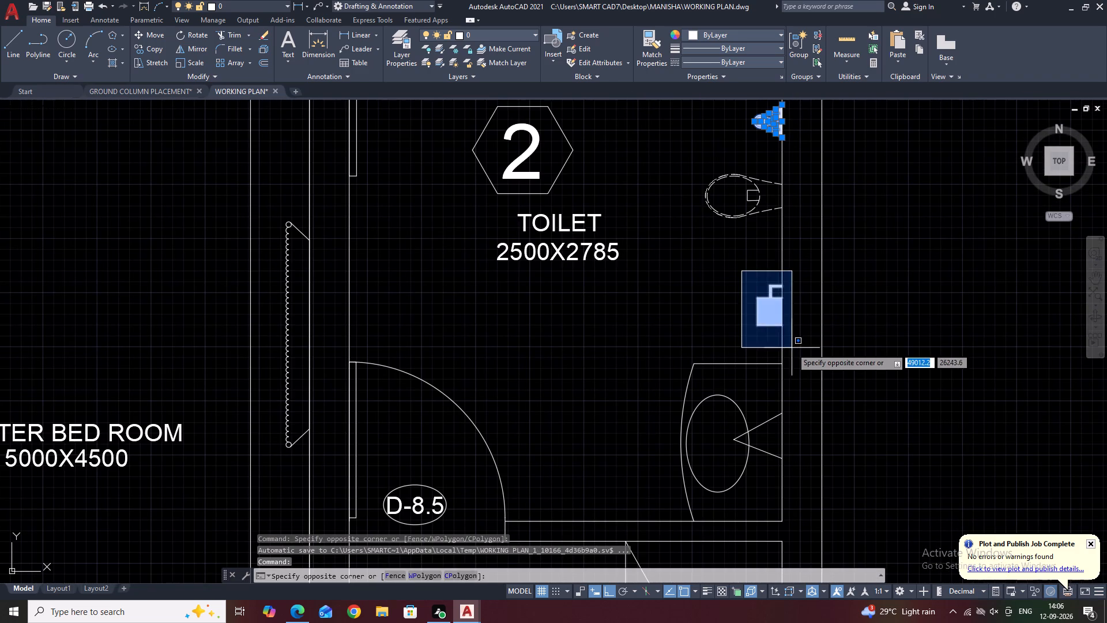
{"action": "left_click", "coordinate": [795, 346]}
{"action": "middle_click_drag", "start_coordinate": [777, 285], "coordinate": [798, 359]}
{"action": "key", "text": "m"}
{"action": "key", "text": "i"}
{"action": "key", "text": "space"}
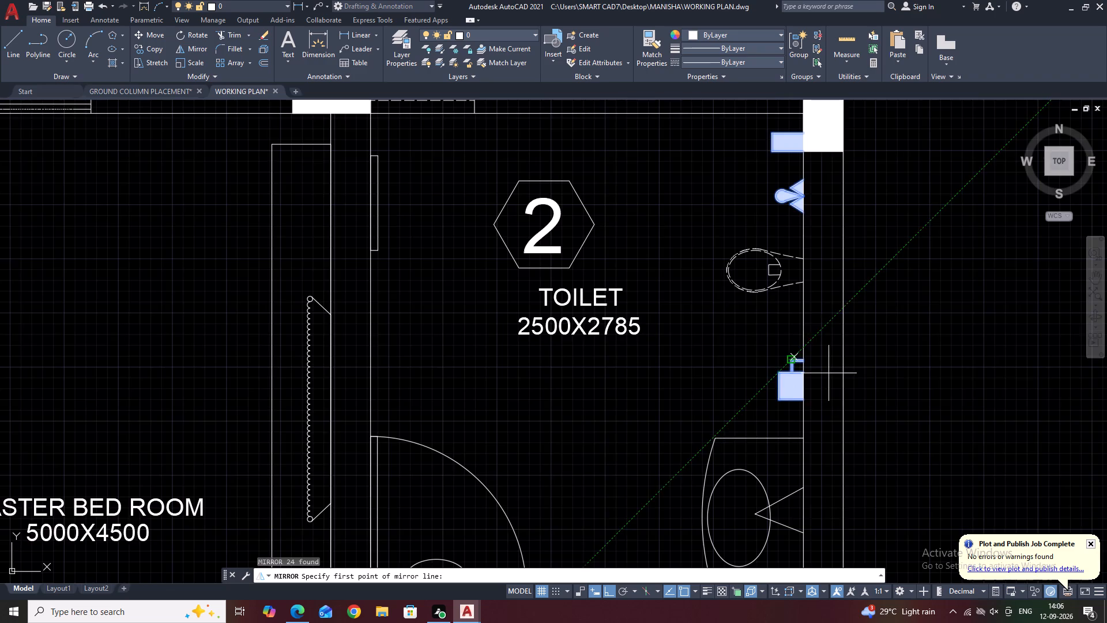
{"action": "scroll", "coordinate": [869, 376], "scroll_direction": "down", "scroll_amount": 2}
{"action": "left_click", "coordinate": [881, 392]}
{"action": "left_click", "coordinate": [893, 233]}
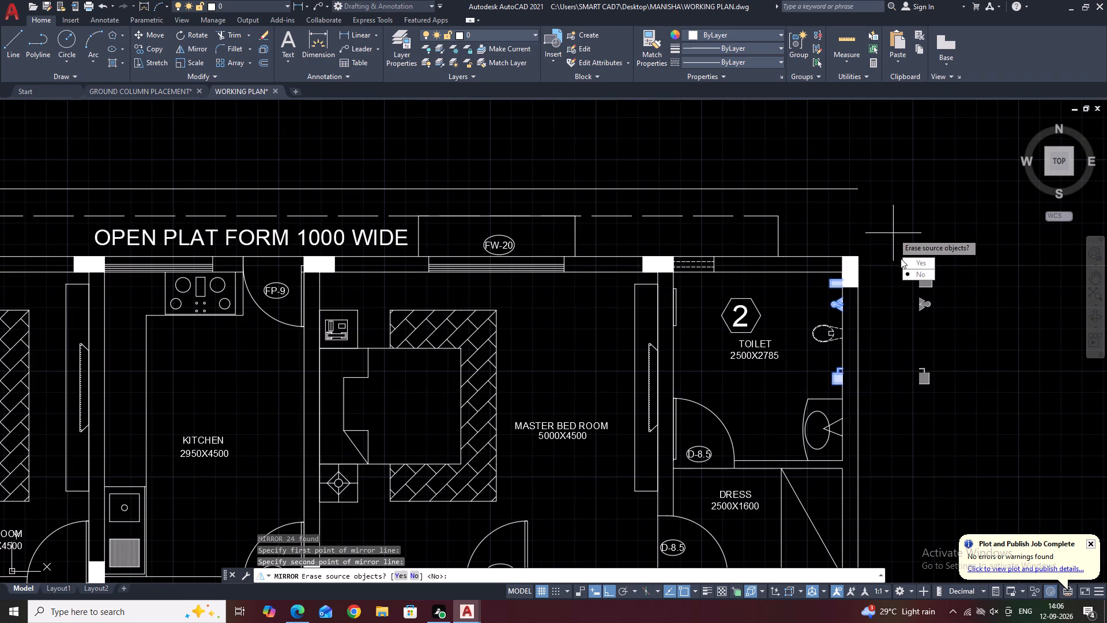
{"action": "left_click_drag", "start_coordinate": [913, 277], "coordinate": [893, 233]}
Move the three mirrored solid-filled fixtures straight west onto the inner face of the 1800X2785 toilet's west wall.
{"action": "left_click", "coordinate": [893, 234]}
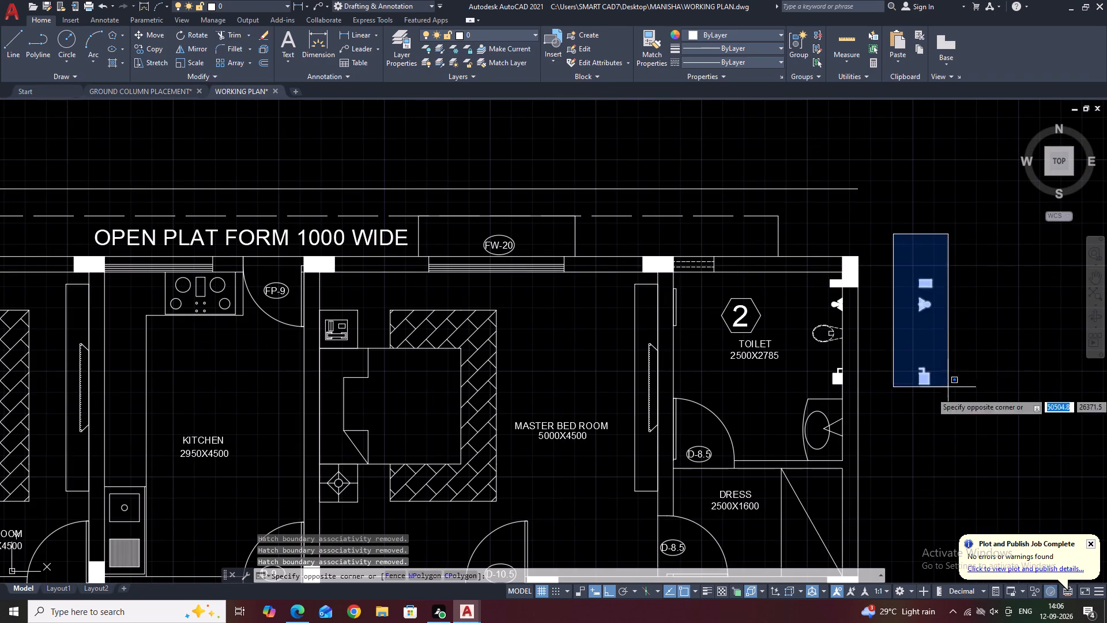
{"action": "left_click", "coordinate": [950, 413]}
{"action": "type", "text": "M"}
{"action": "key", "text": "space"}
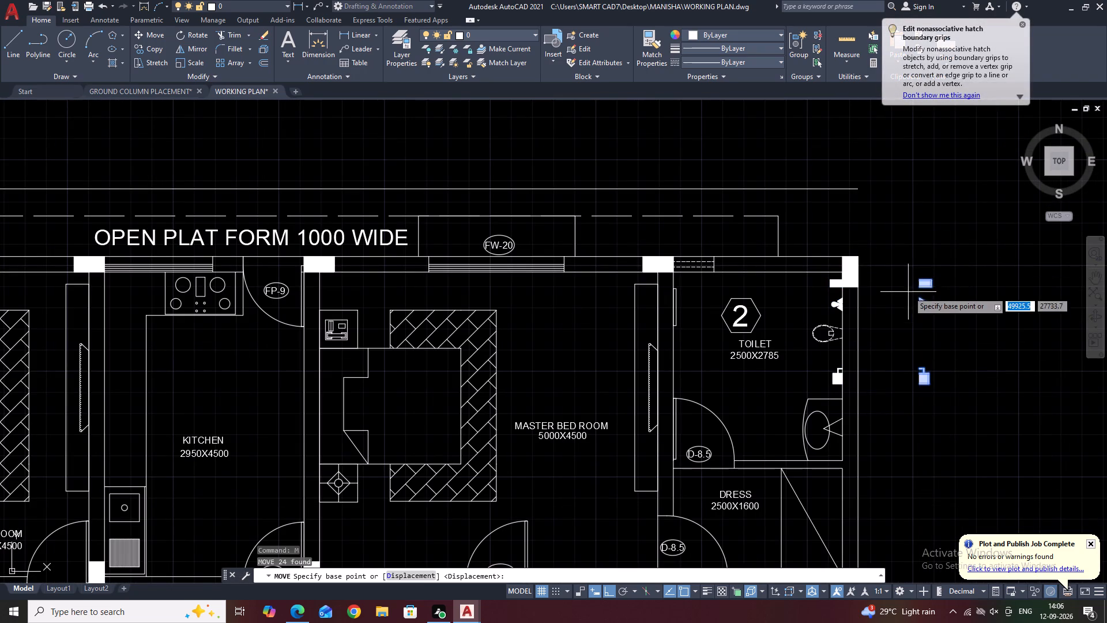
{"action": "left_click", "coordinate": [918, 280]}
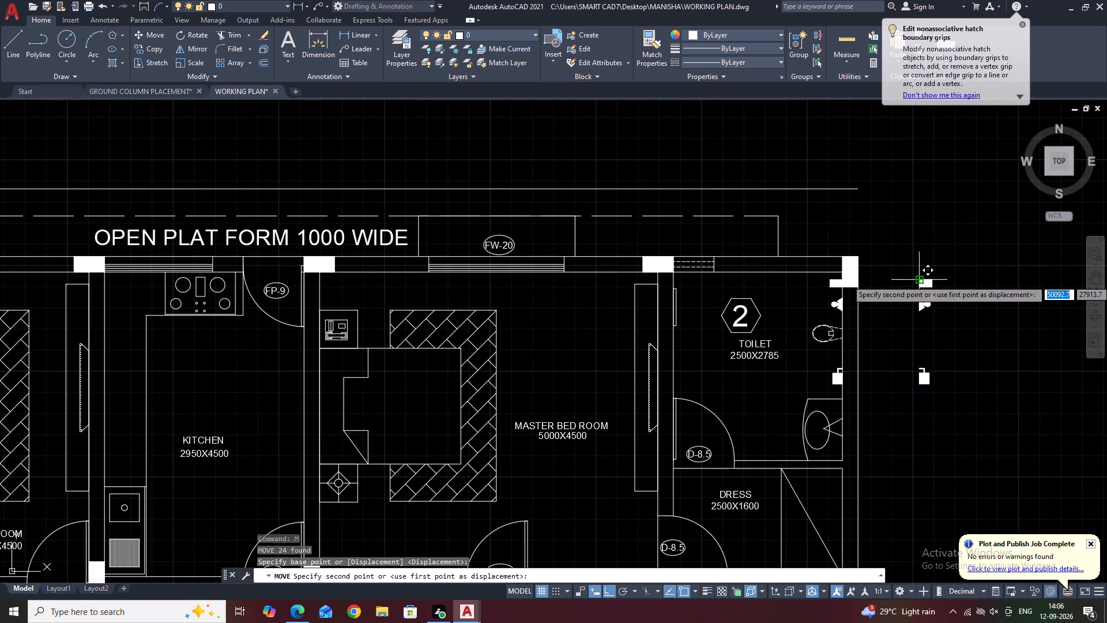
{"action": "scroll", "coordinate": [918, 280], "scroll_direction": "down", "scroll_amount": 3}
{"action": "scroll", "coordinate": [622, 288], "scroll_direction": "up", "scroll_amount": 5}
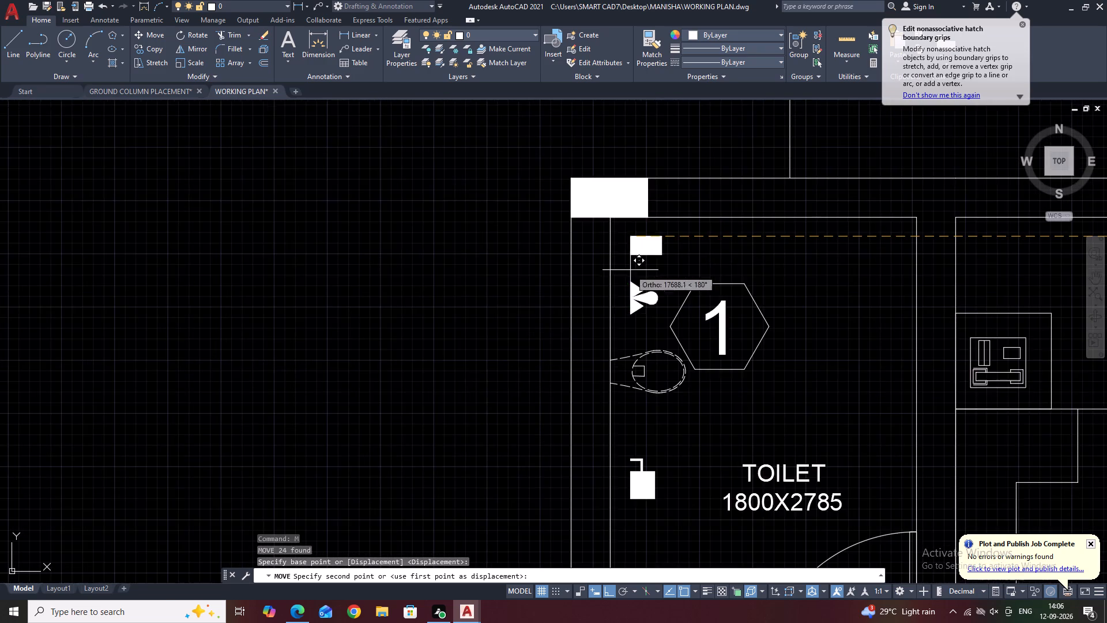
{"action": "scroll", "coordinate": [612, 245], "scroll_direction": "up", "scroll_amount": 2}
{"action": "left_click", "coordinate": [603, 224]}
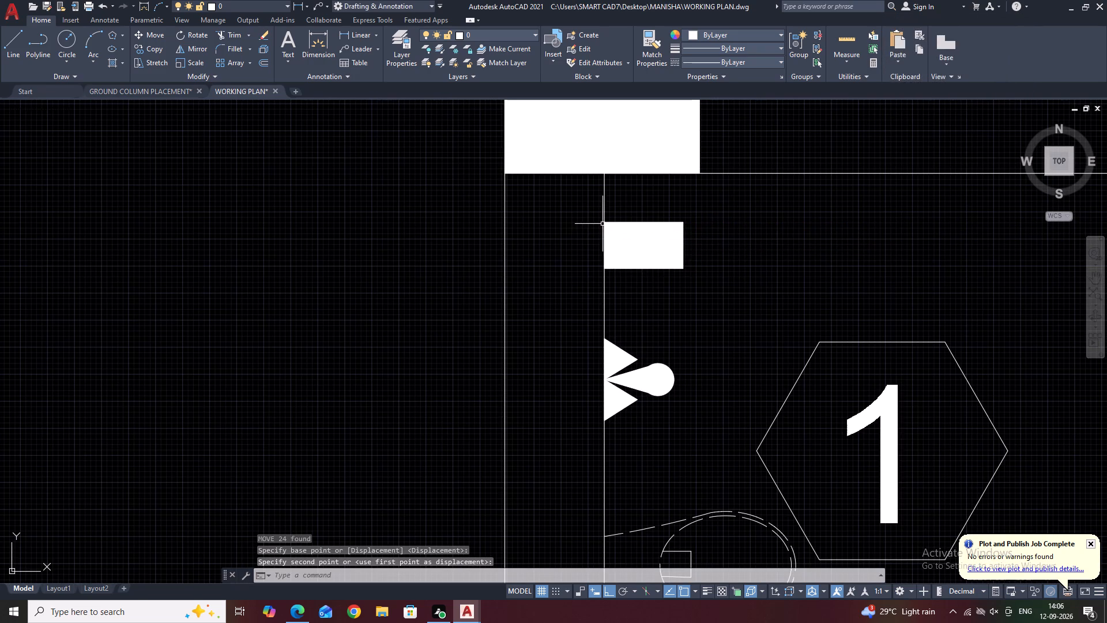
Draw a closet at the west end of the 1800X1600 dress: a 1600 mm vertical line and a diagonal from its top to the southwest corner.
{"action": "scroll", "coordinate": [691, 219], "scroll_direction": "down", "scroll_amount": 2}
{"action": "scroll", "coordinate": [736, 253], "scroll_direction": "down", "scroll_amount": 1}
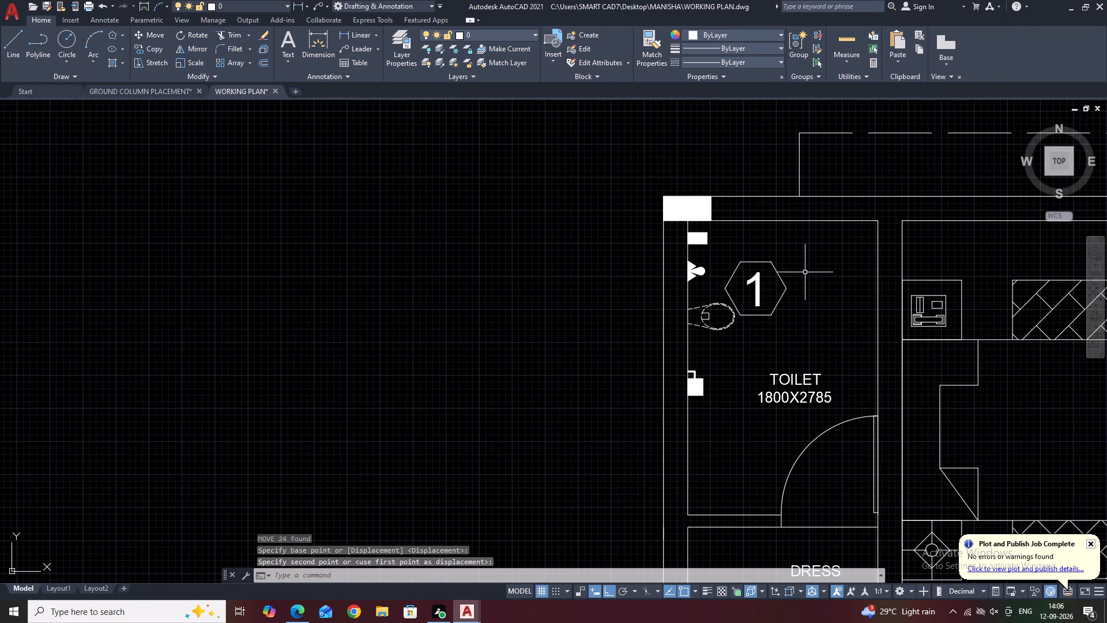
{"action": "middle_click_drag", "start_coordinate": [805, 272], "coordinate": [637, 187]}
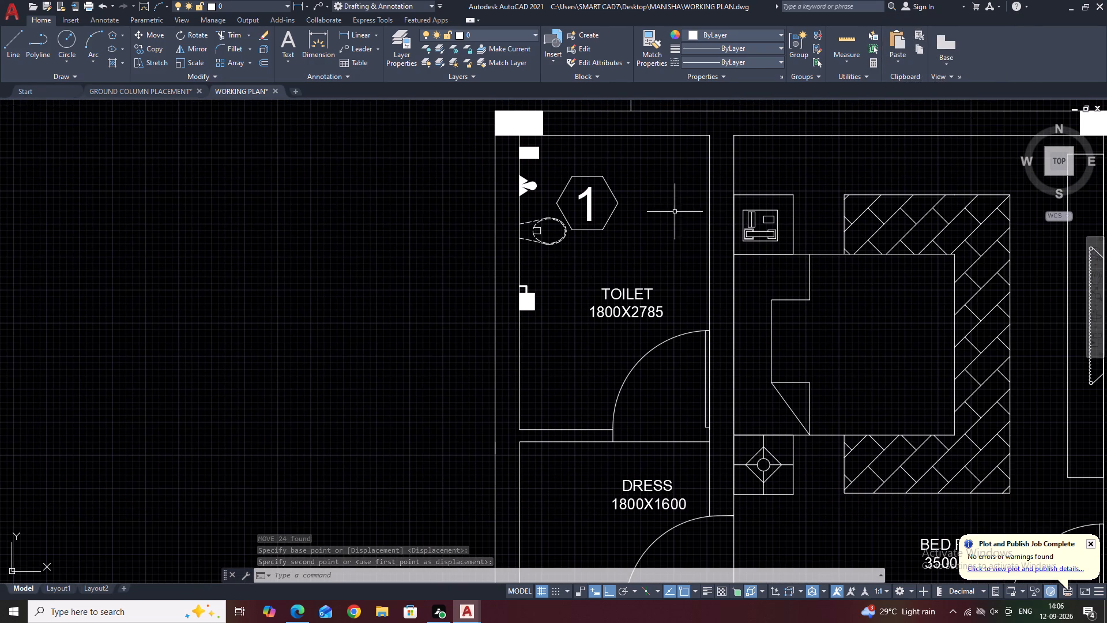
{"action": "middle_click_drag", "start_coordinate": [928, 365], "coordinate": [917, 345]}
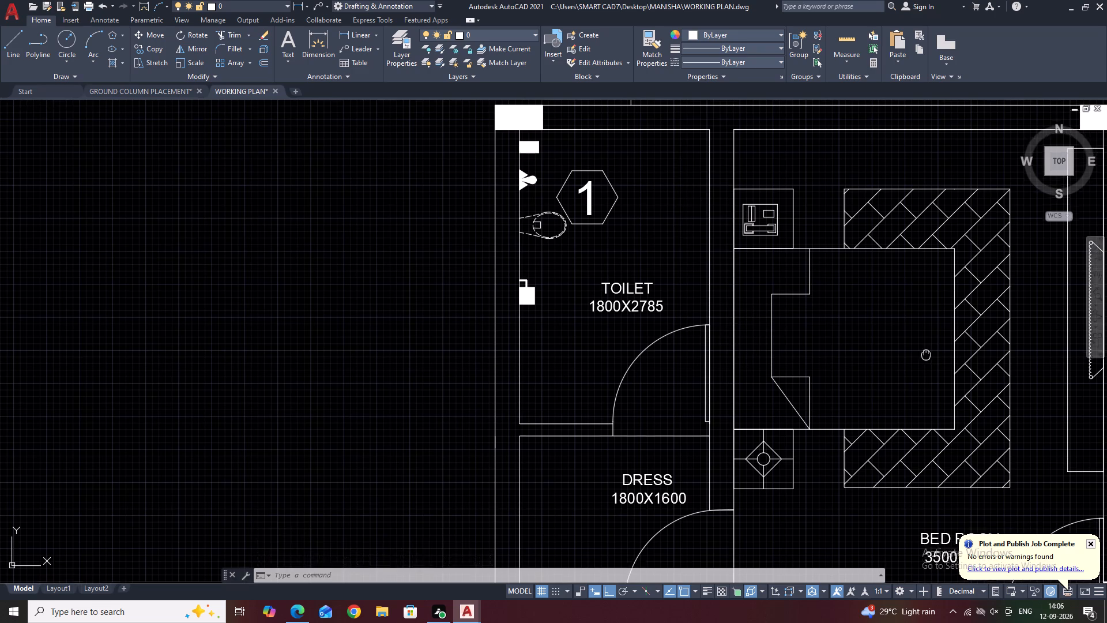
{"action": "middle_click_drag", "start_coordinate": [917, 345], "coordinate": [827, 288]}
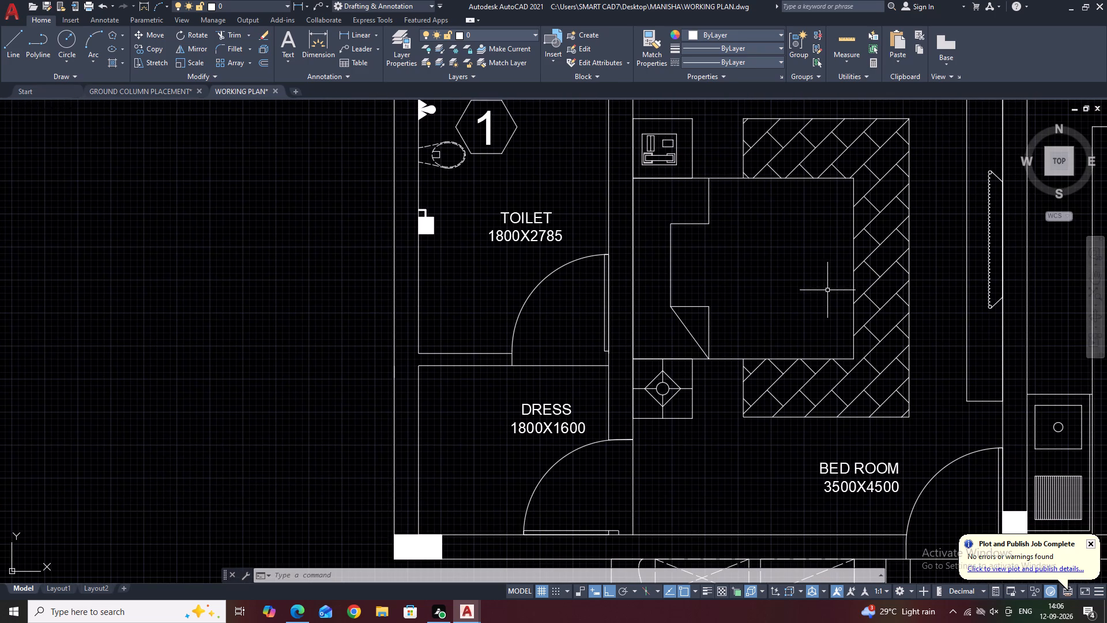
{"action": "middle_click_drag", "start_coordinate": [876, 395], "coordinate": [826, 324]}
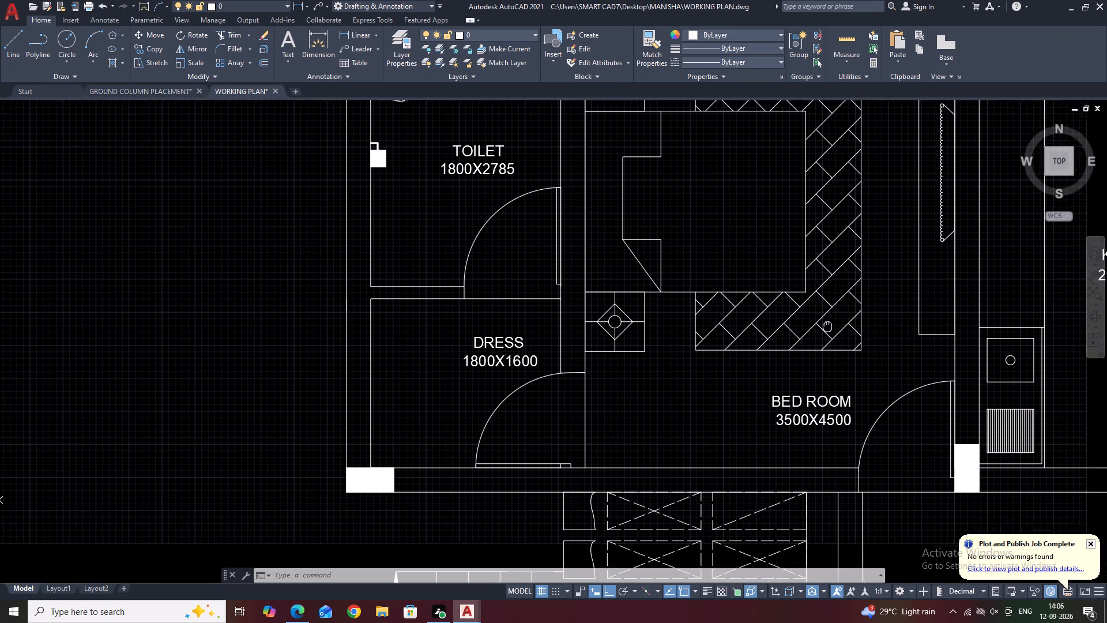
{"action": "middle_click_drag", "start_coordinate": [826, 324], "coordinate": [811, 306]}
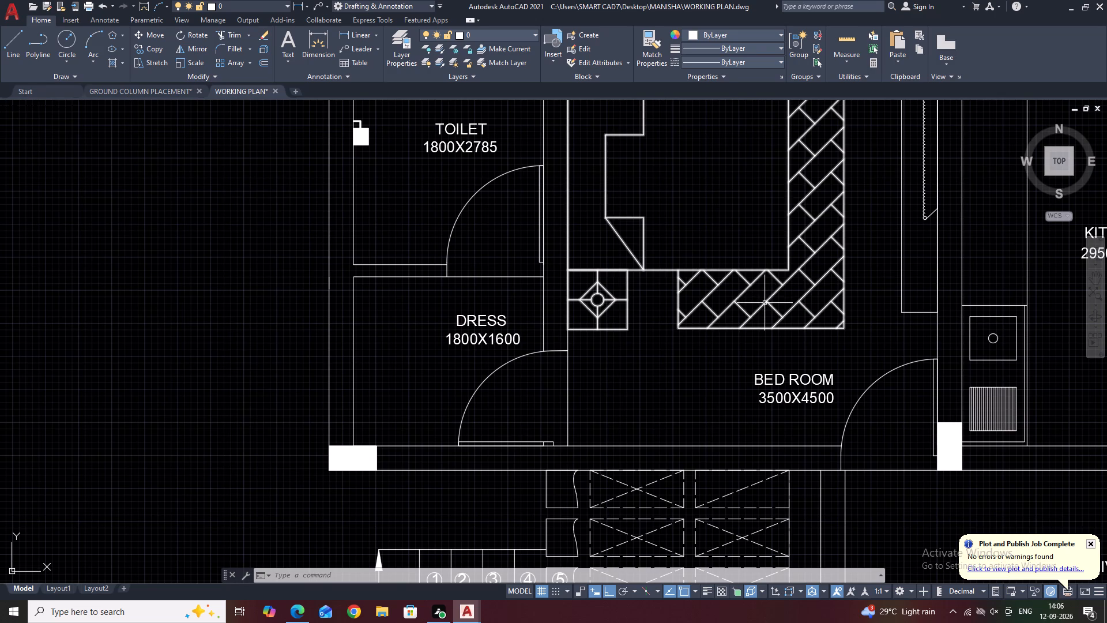
{"action": "middle_click_drag", "start_coordinate": [646, 313], "coordinate": [718, 358]}
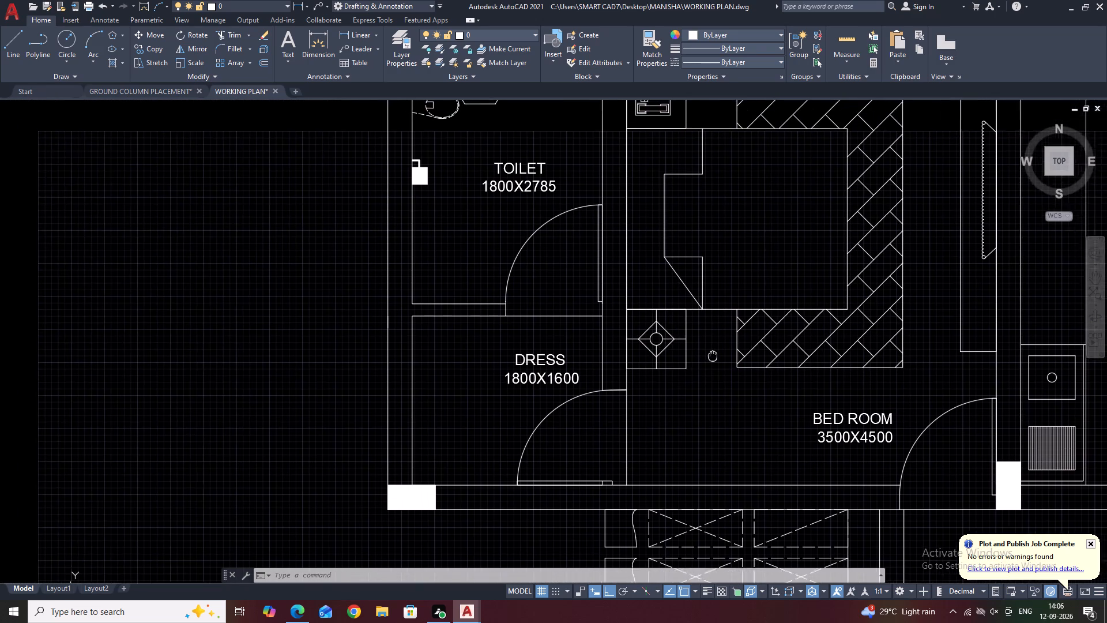
{"action": "middle_click_drag", "start_coordinate": [718, 358], "coordinate": [725, 362]}
{"action": "middle_click_drag", "start_coordinate": [548, 311], "coordinate": [661, 356]}
{"action": "key", "text": "l"}
{"action": "key", "text": "space"}
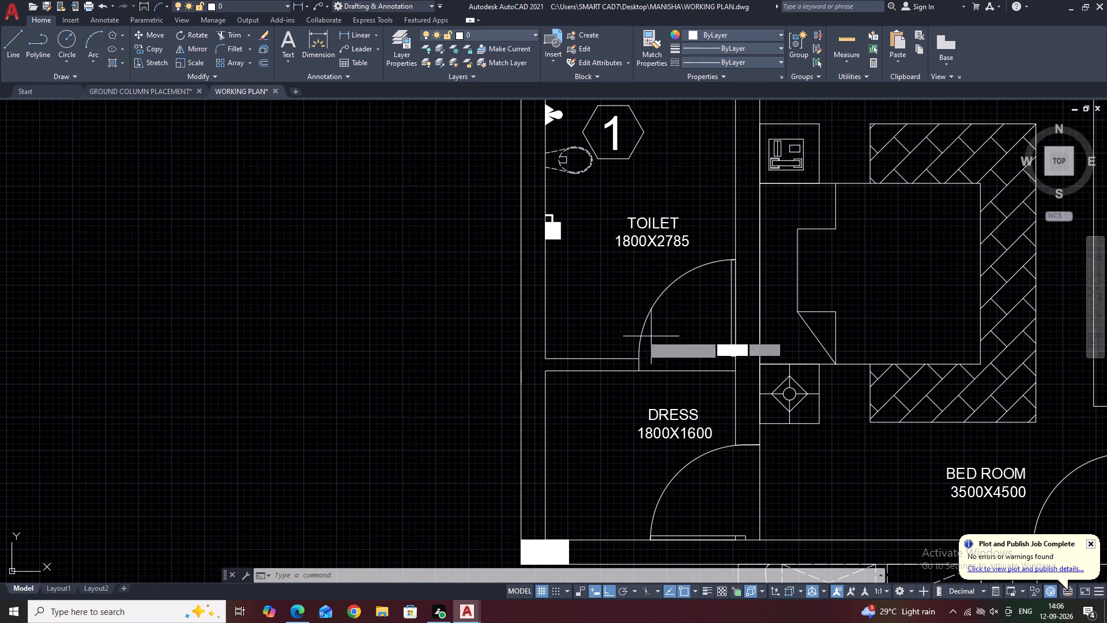
{"action": "middle_click_drag", "start_coordinate": [733, 374], "coordinate": [769, 261]}
{"action": "scroll", "coordinate": [734, 374], "scroll_direction": "down", "scroll_amount": 1}
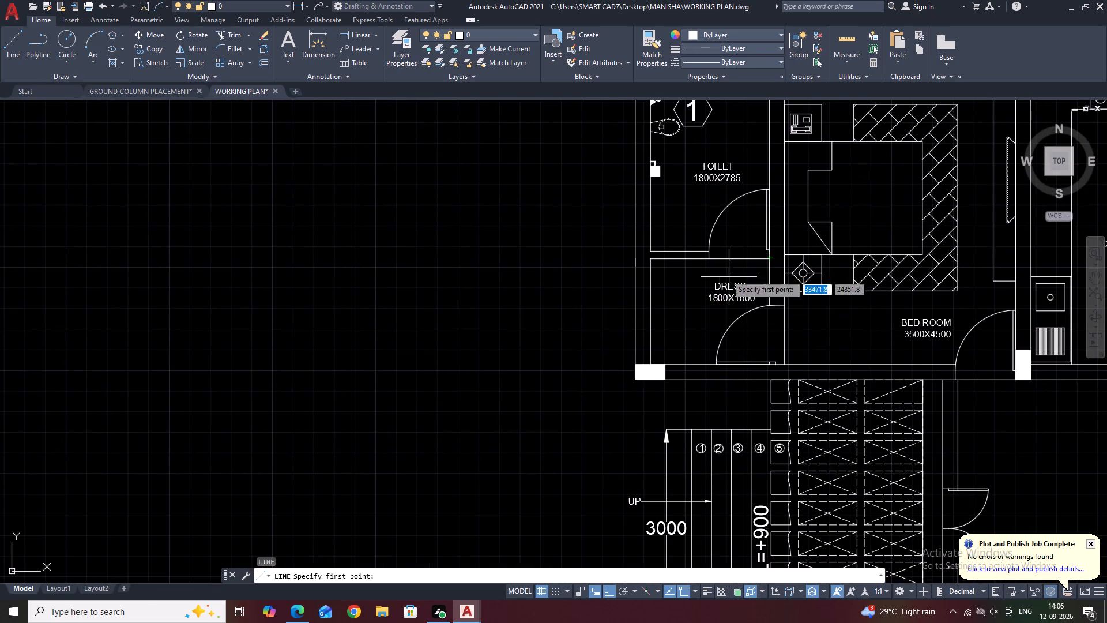
{"action": "left_click", "coordinate": [688, 258]}
{"action": "left_click", "coordinate": [690, 367]}
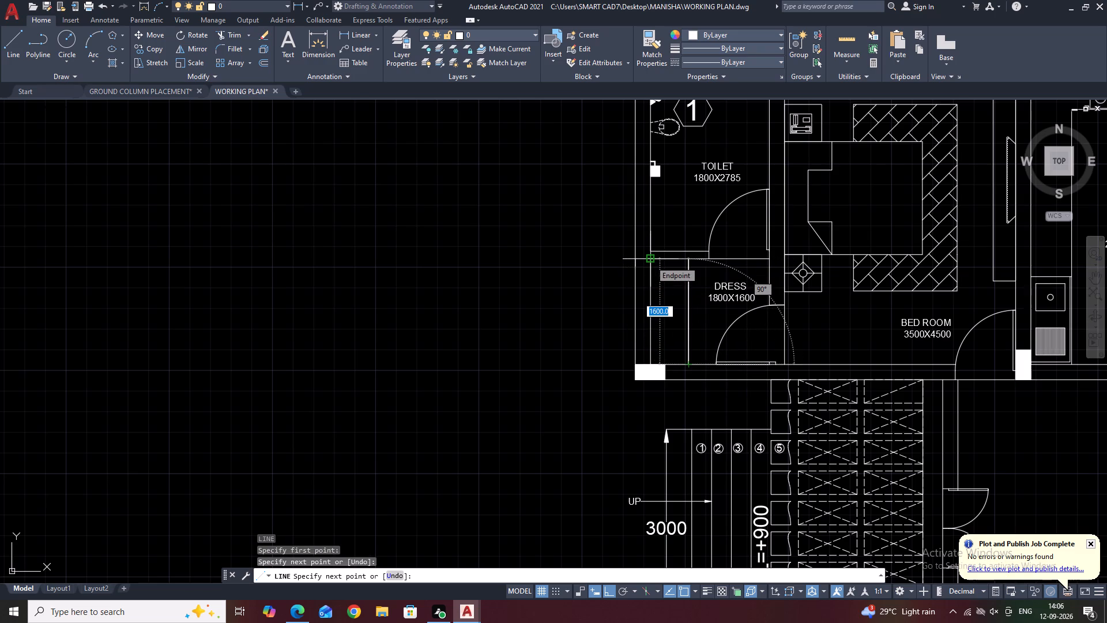
{"action": "key", "text": "space"}
{"action": "key", "text": "space"}
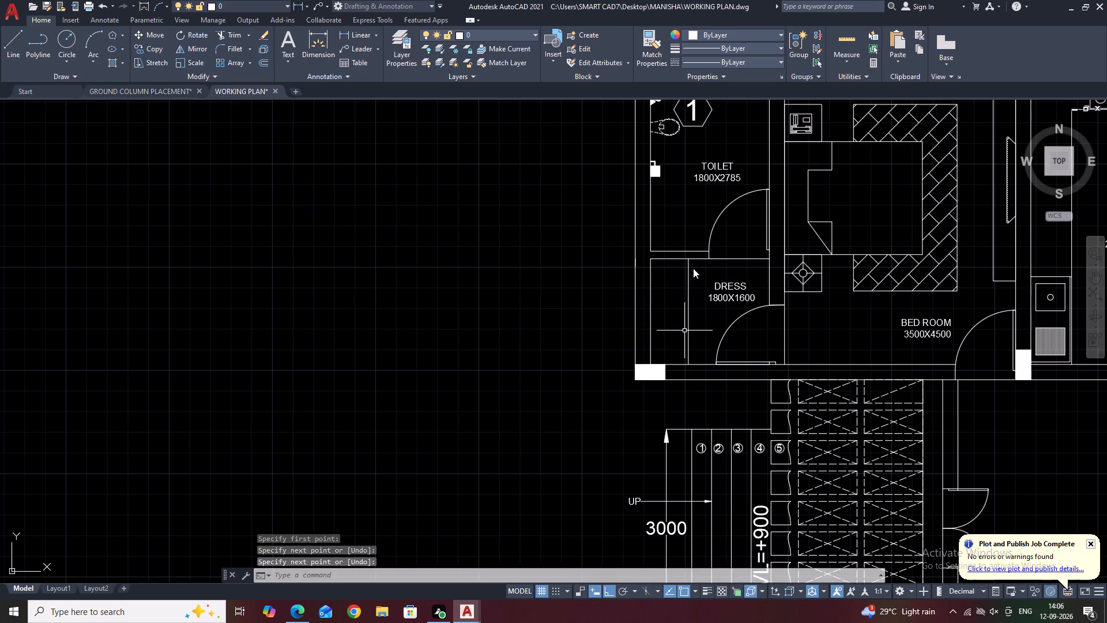
{"action": "left_click", "coordinate": [690, 260]}
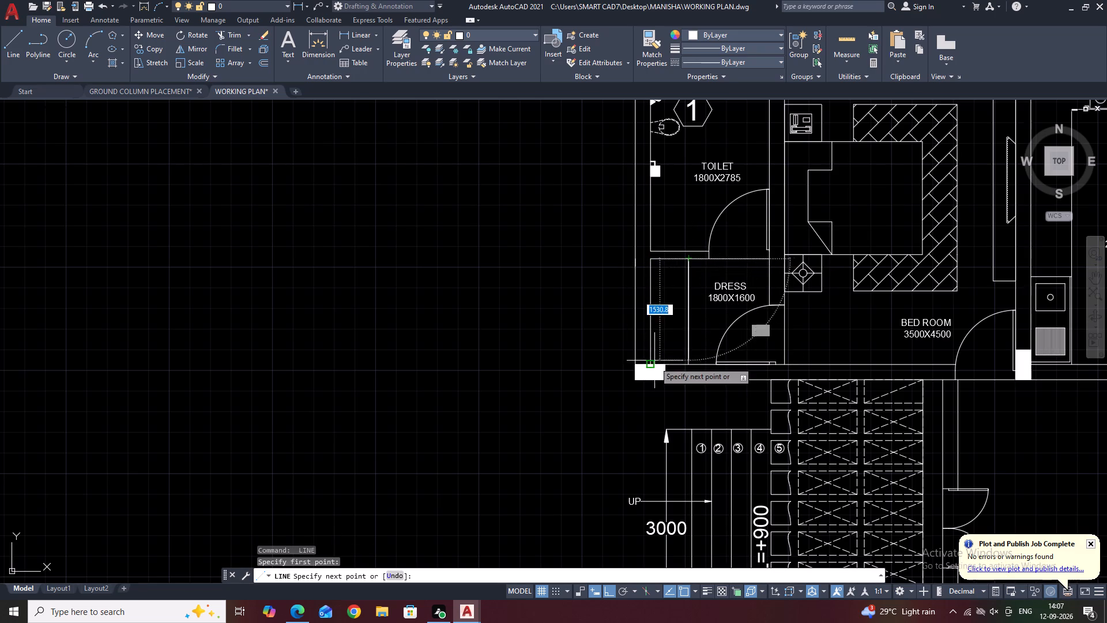
{"action": "left_click", "coordinate": [653, 366]}
{"action": "key", "text": "Escape"}
Mirror toilet 2's washbasin and counter across a vertical line just outside the building's east wall, keeping the original.
{"action": "middle_click_drag", "start_coordinate": [754, 225], "coordinate": [716, 327]}
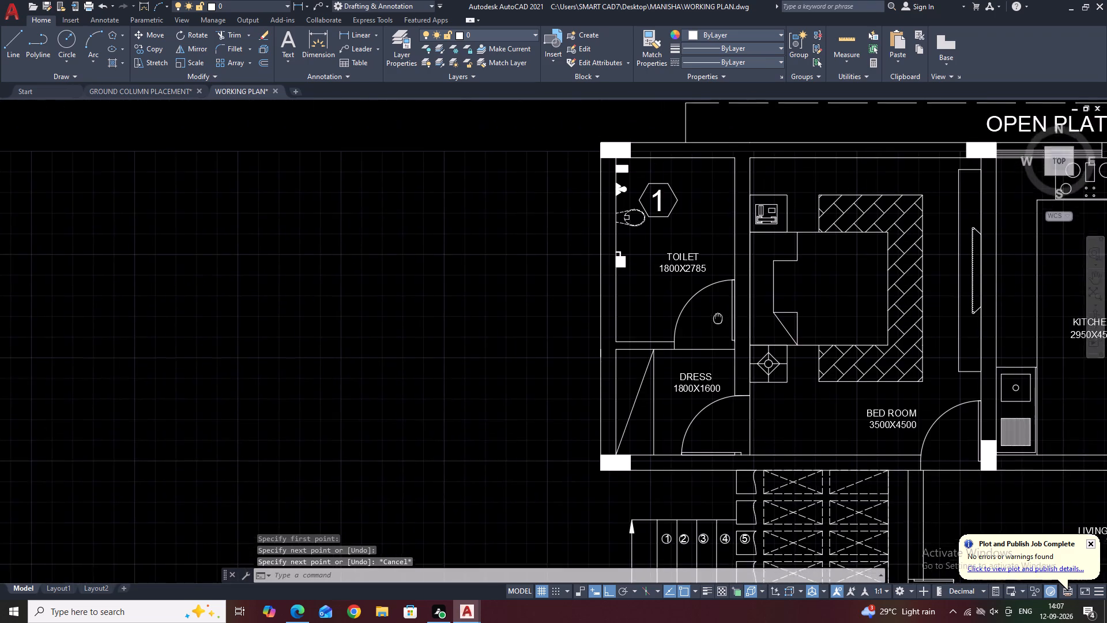
{"action": "middle_click_drag", "start_coordinate": [716, 327], "coordinate": [714, 331]}
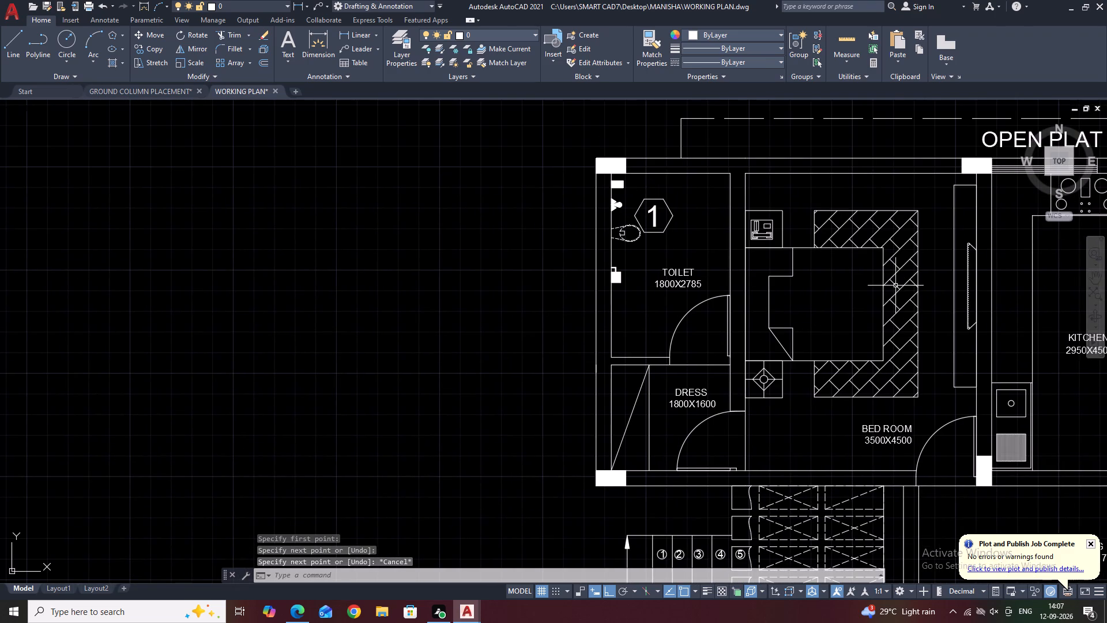
{"action": "scroll", "coordinate": [726, 272], "scroll_direction": "down", "scroll_amount": 2}
{"action": "middle_click_drag", "start_coordinate": [846, 291], "coordinate": [543, 251]}
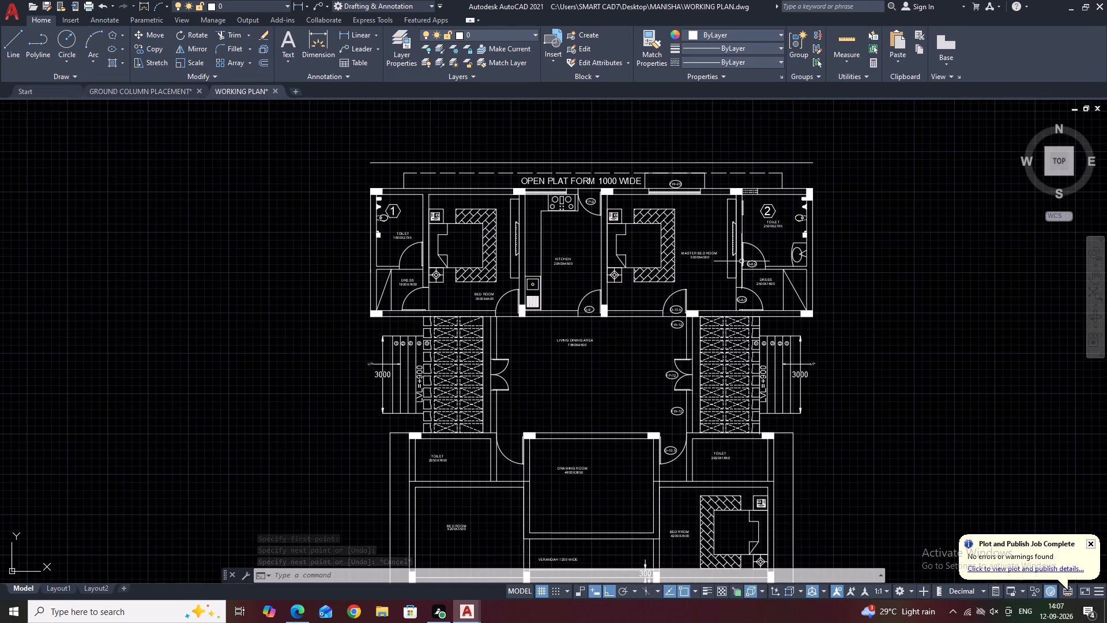
{"action": "scroll", "coordinate": [799, 236], "scroll_direction": "up", "scroll_amount": 3}
{"action": "left_click", "coordinate": [745, 248]}
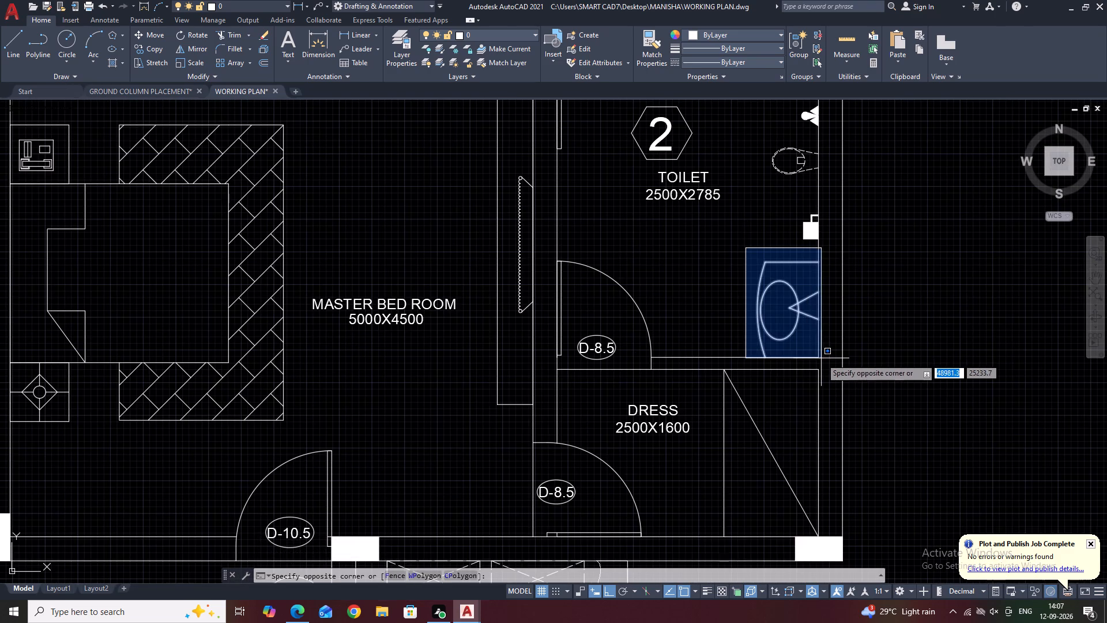
{"action": "left_click", "coordinate": [822, 359]}
{"action": "middle_click_drag", "start_coordinate": [826, 324], "coordinate": [805, 373]}
{"action": "type", "text": "MI"}
{"action": "key", "text": "space"}
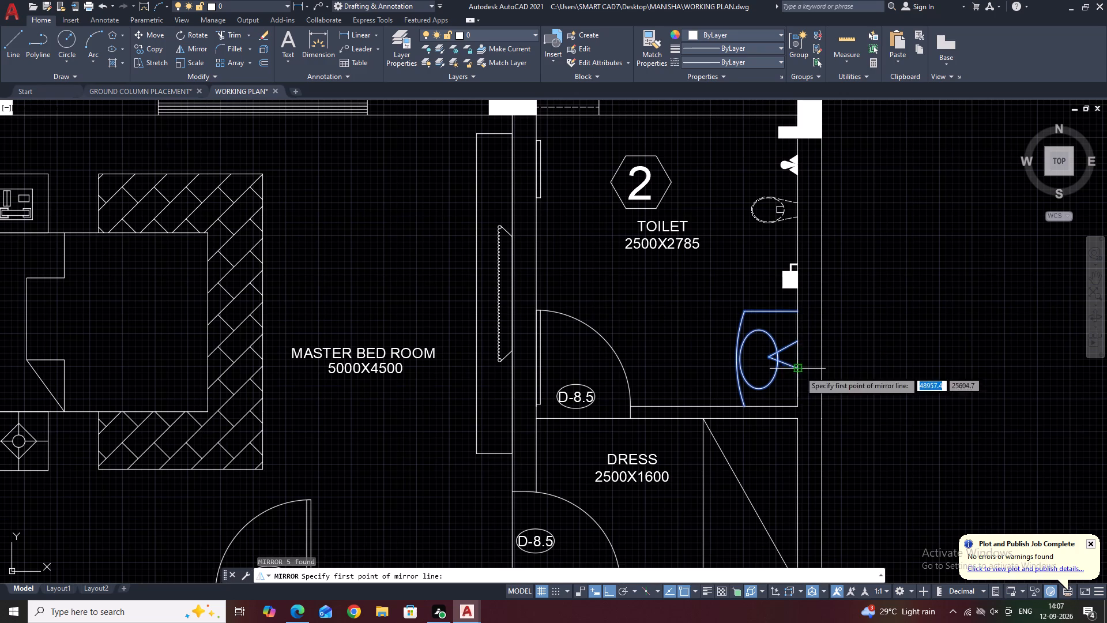
{"action": "left_click", "coordinate": [834, 415]}
{"action": "left_click", "coordinate": [849, 263]}
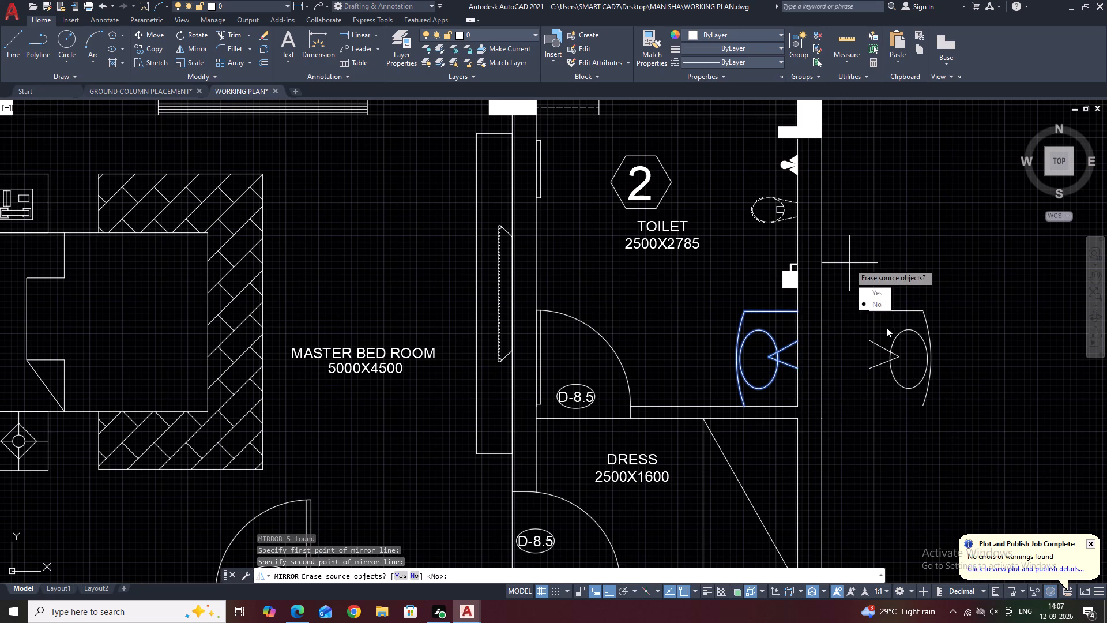
{"action": "left_click_drag", "start_coordinate": [883, 306], "coordinate": [849, 262]}
Move the mirrored washbasin and counter straight west into the 1800X2785 toilet, against its south wall.
{"action": "left_click", "coordinate": [965, 264]}
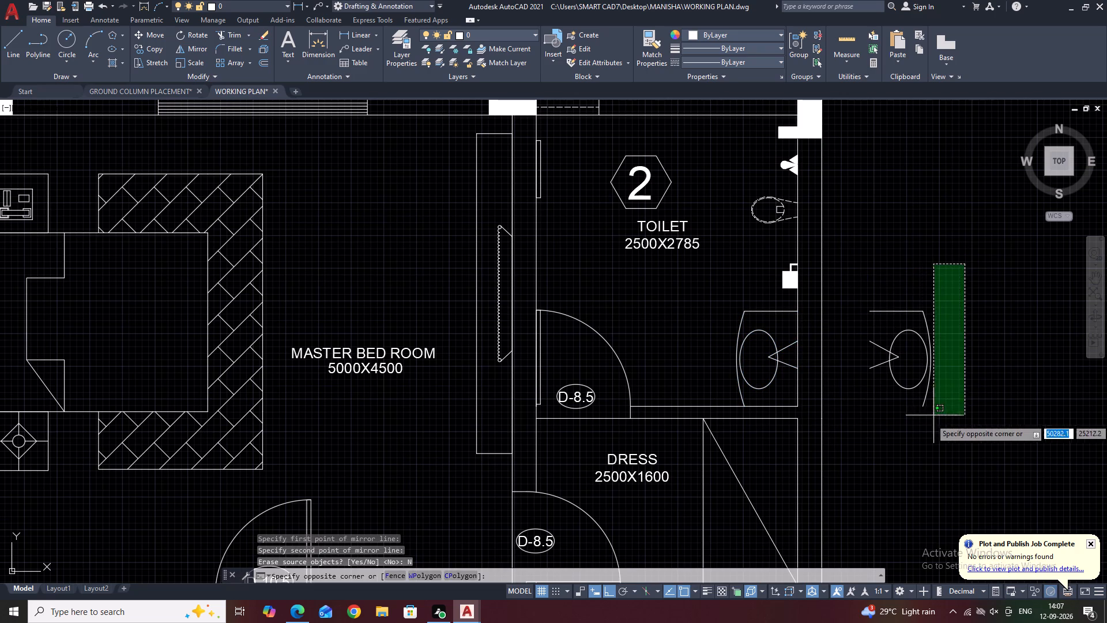
{"action": "left_click", "coordinate": [848, 421]}
{"action": "type", "text": "M"}
{"action": "key", "text": "space"}
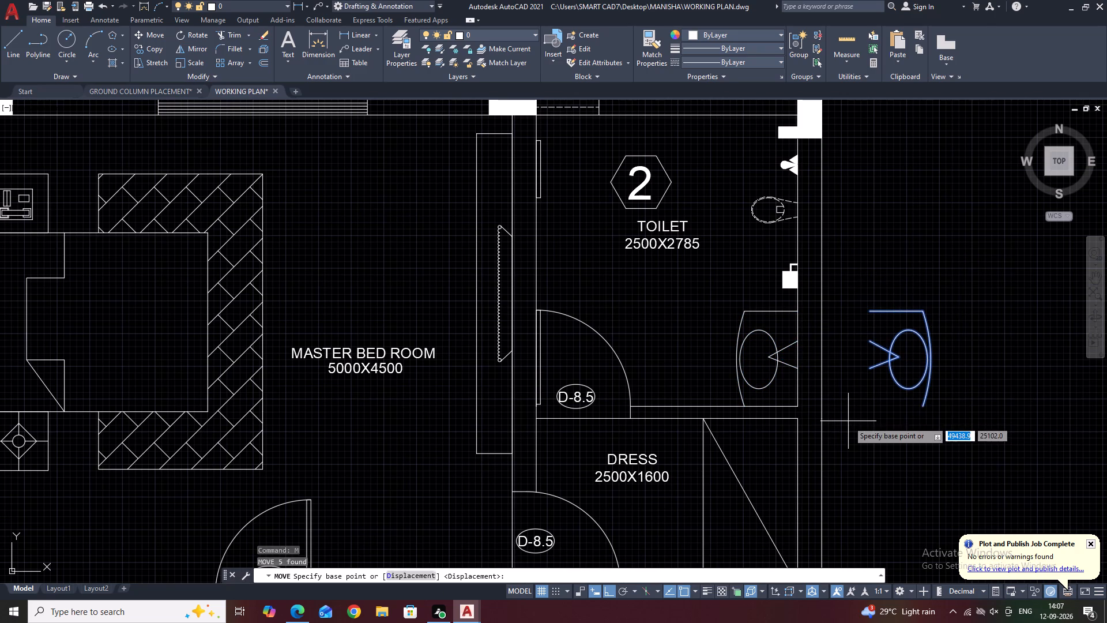
{"action": "left_click", "coordinate": [922, 409]}
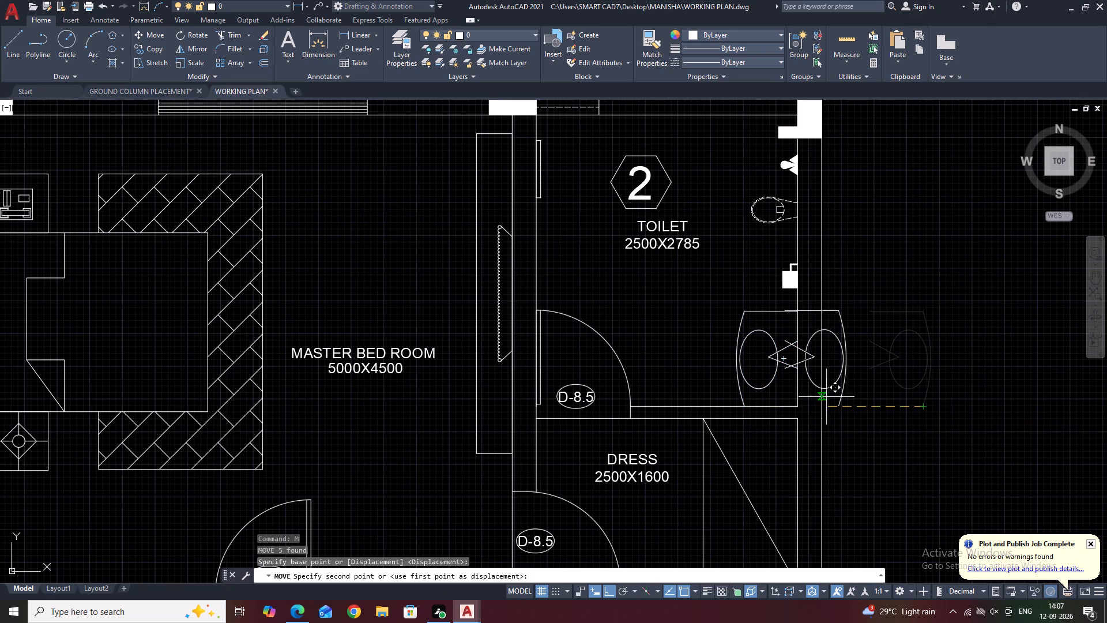
{"action": "scroll", "coordinate": [711, 374], "scroll_direction": "down", "scroll_amount": 3}
{"action": "middle_click_drag", "start_coordinate": [538, 365], "coordinate": [865, 378]}
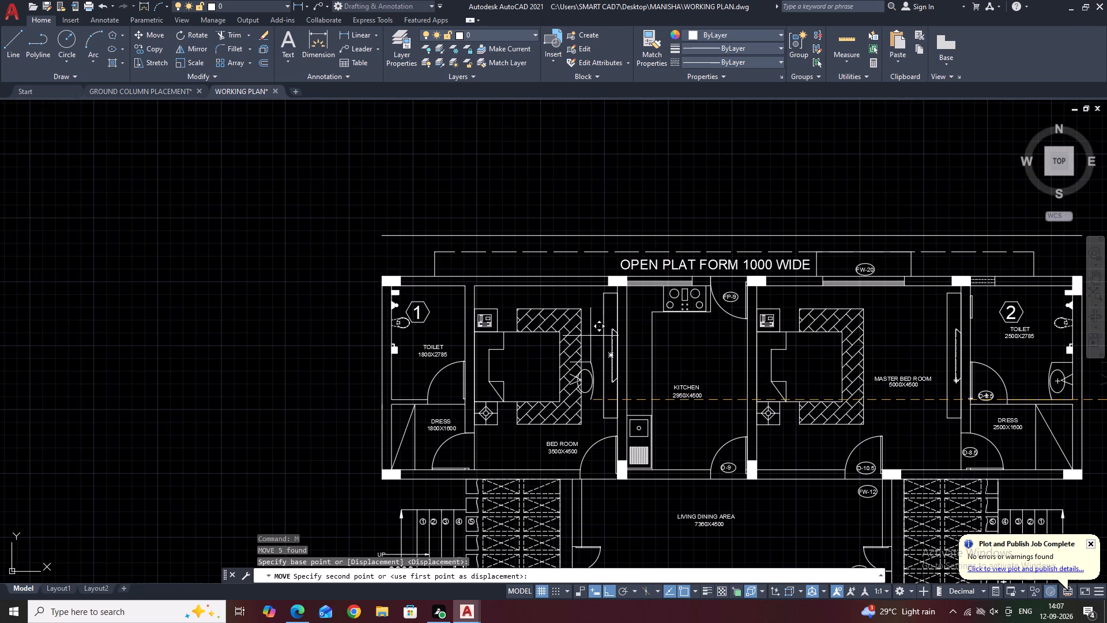
{"action": "scroll", "coordinate": [393, 388], "scroll_direction": "up", "scroll_amount": 2}
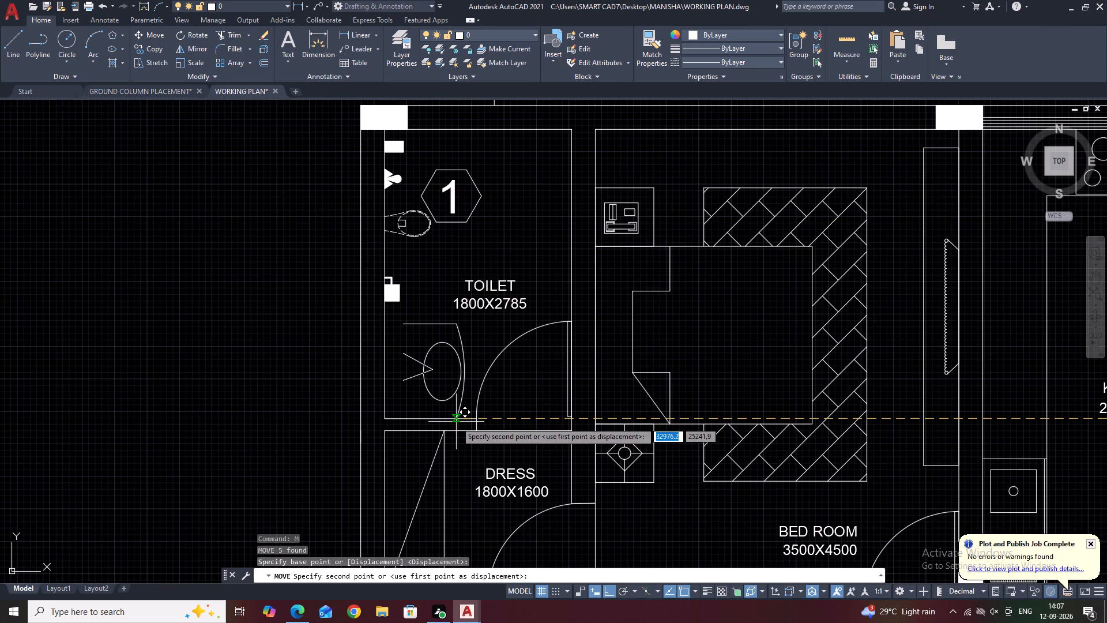
{"action": "left_click", "coordinate": [447, 418]}
Move the washbasin and counter from the counter's northwest end onto the inner face of the 1800X2785 toilet's west wall.
{"action": "middle_click_drag", "start_coordinate": [556, 316], "coordinate": [707, 176]}
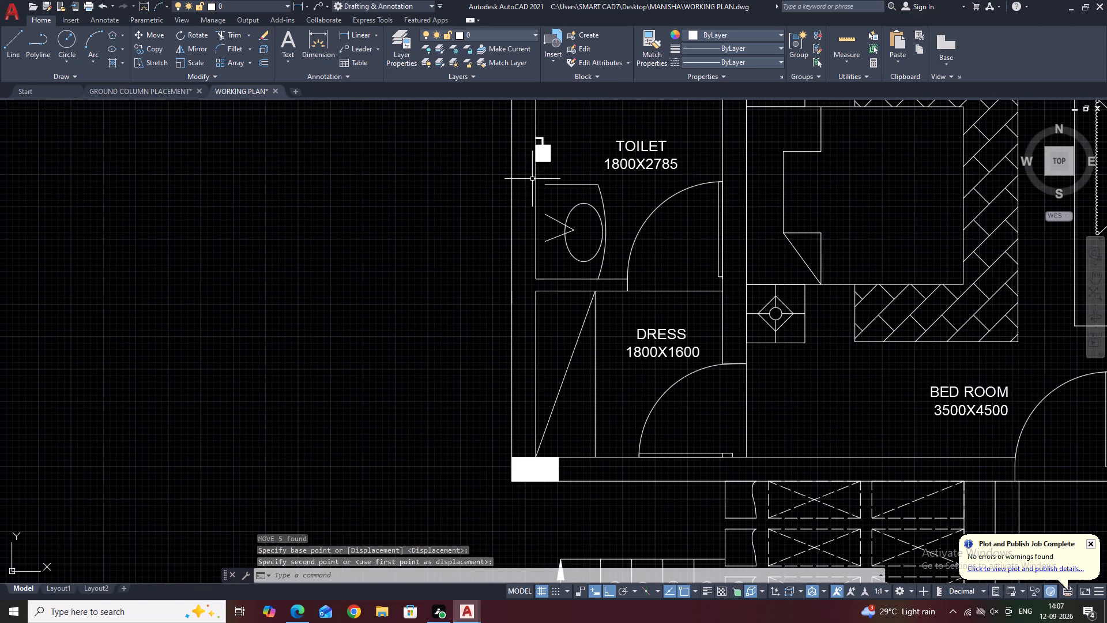
{"action": "scroll", "coordinate": [530, 179], "scroll_direction": "up", "scroll_amount": 2}
{"action": "left_click", "coordinate": [528, 173]}
{"action": "left_click", "coordinate": [724, 447]}
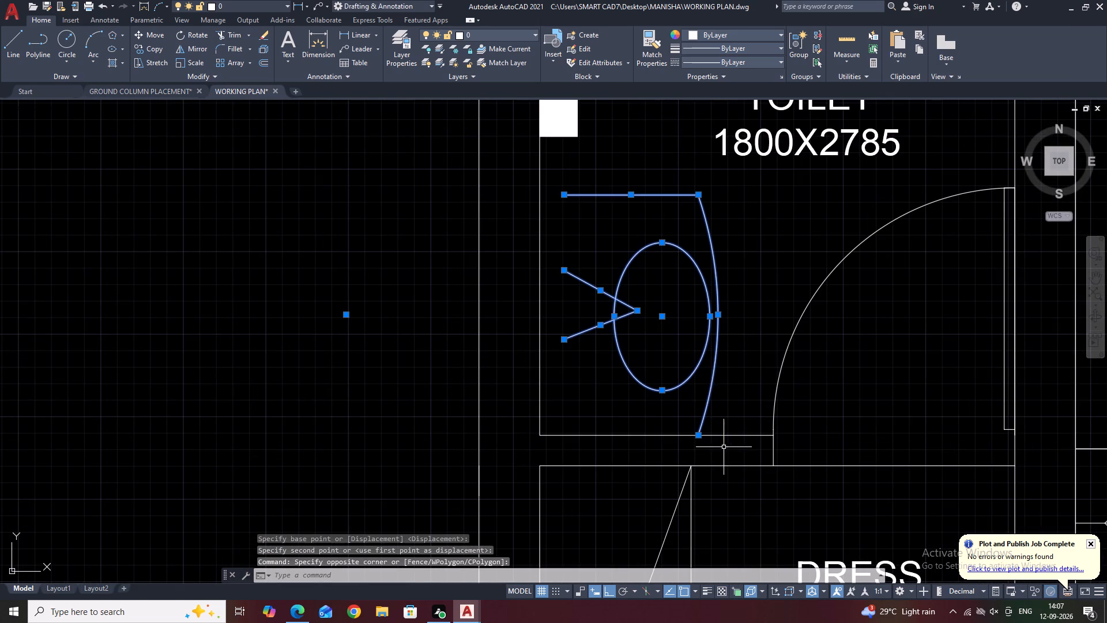
{"action": "type", "text": "M"}
{"action": "key", "text": "space"}
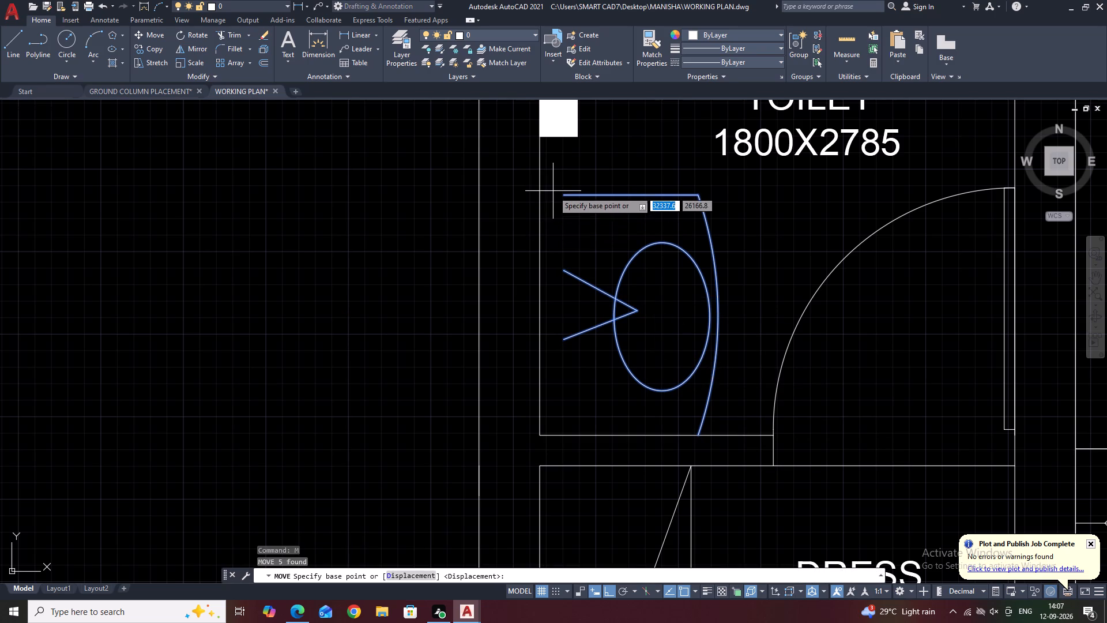
{"action": "left_click", "coordinate": [561, 197]}
{"action": "left_click", "coordinate": [539, 194]}
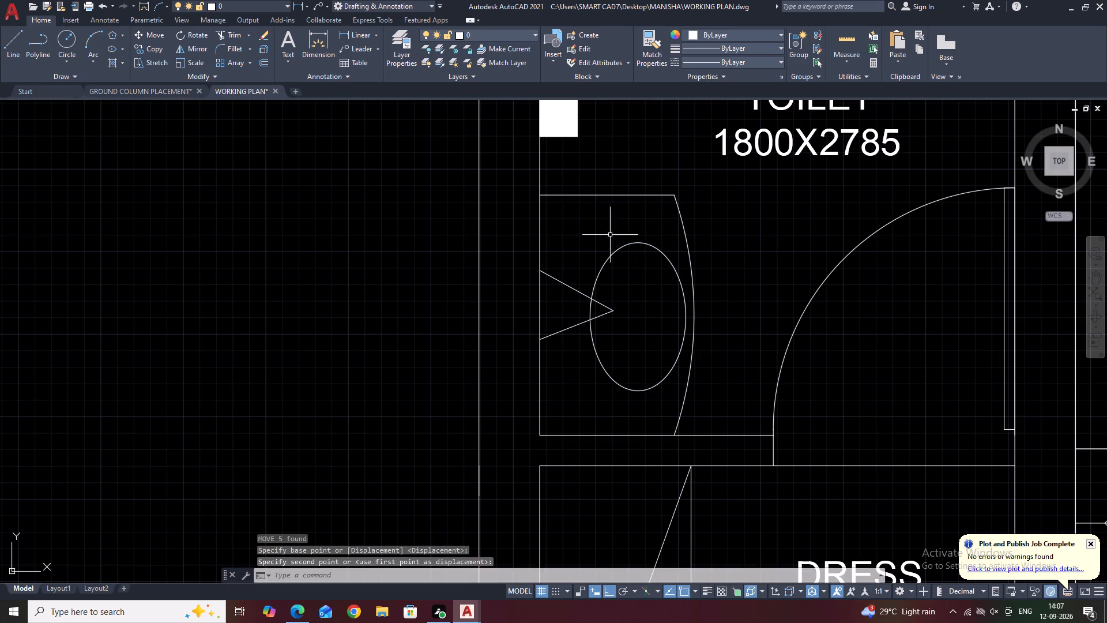
Copy the kitchen's D-9 door tag into the door swing of the 1800X2785 toilet.
{"action": "scroll", "coordinate": [613, 239], "scroll_direction": "down", "scroll_amount": 3}
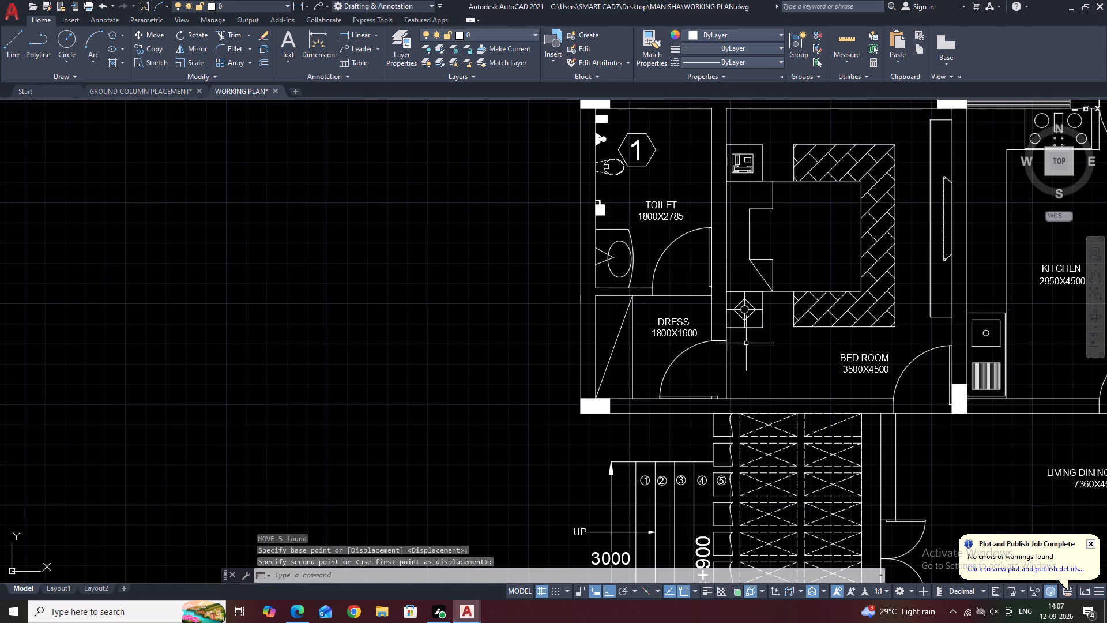
{"action": "middle_click_drag", "start_coordinate": [782, 209], "coordinate": [667, 285]}
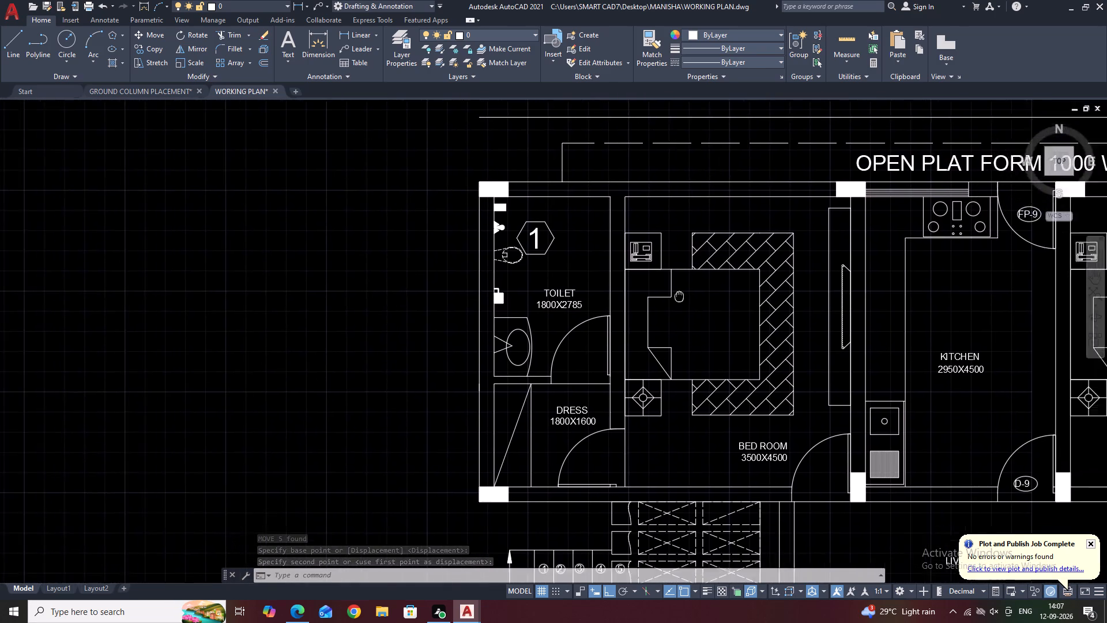
{"action": "middle_click_drag", "start_coordinate": [667, 285], "coordinate": [617, 224]}
{"action": "middle_click_drag", "start_coordinate": [872, 380], "coordinate": [787, 340]}
{"action": "scroll", "coordinate": [878, 371], "scroll_direction": "up", "scroll_amount": 3}
{"action": "left_click", "coordinate": [879, 411]}
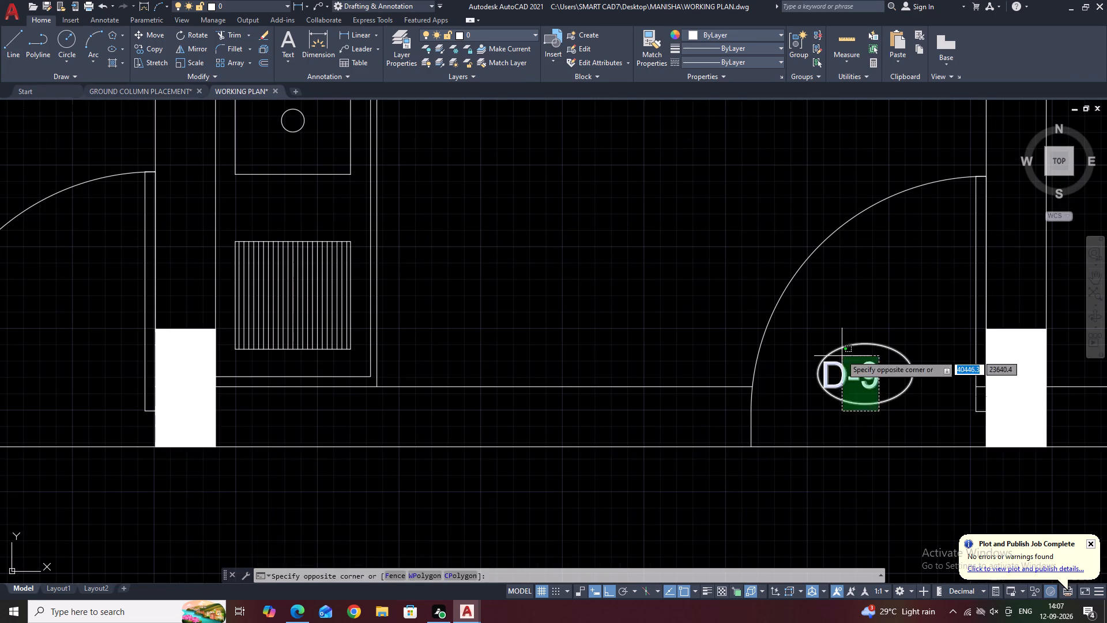
{"action": "left_click", "coordinate": [841, 355]}
{"action": "middle_click_drag", "start_coordinate": [845, 351], "coordinate": [886, 417]}
{"action": "key", "text": "c"}
{"action": "type", "text": "O"}
{"action": "key", "text": "space"}
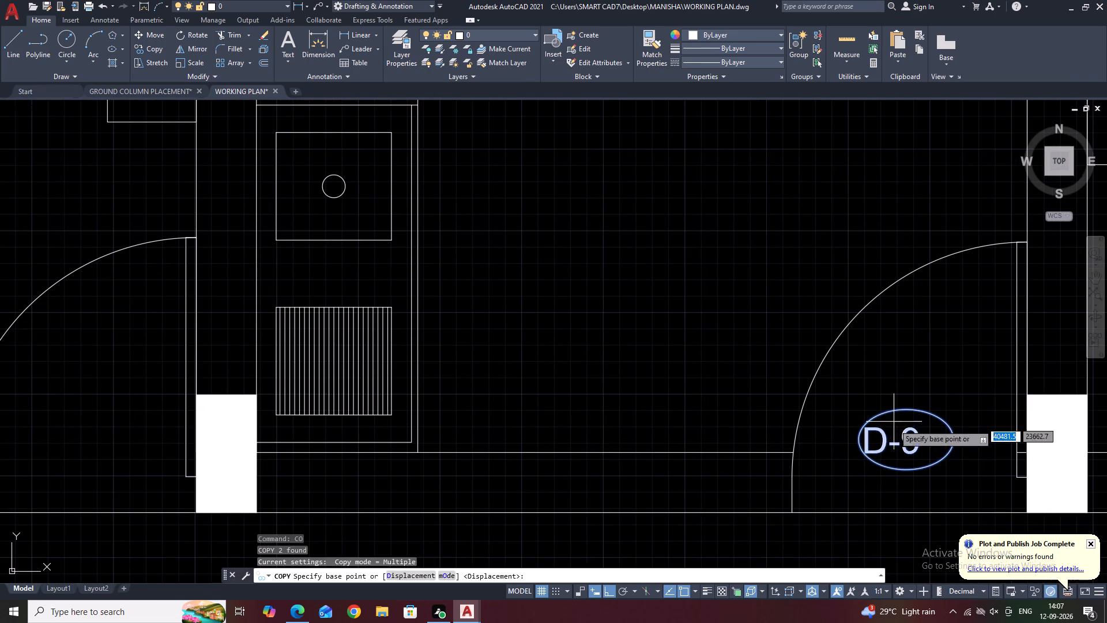
{"action": "left_click", "coordinate": [901, 443]}
{"action": "scroll", "coordinate": [901, 431], "scroll_direction": "down", "scroll_amount": 3}
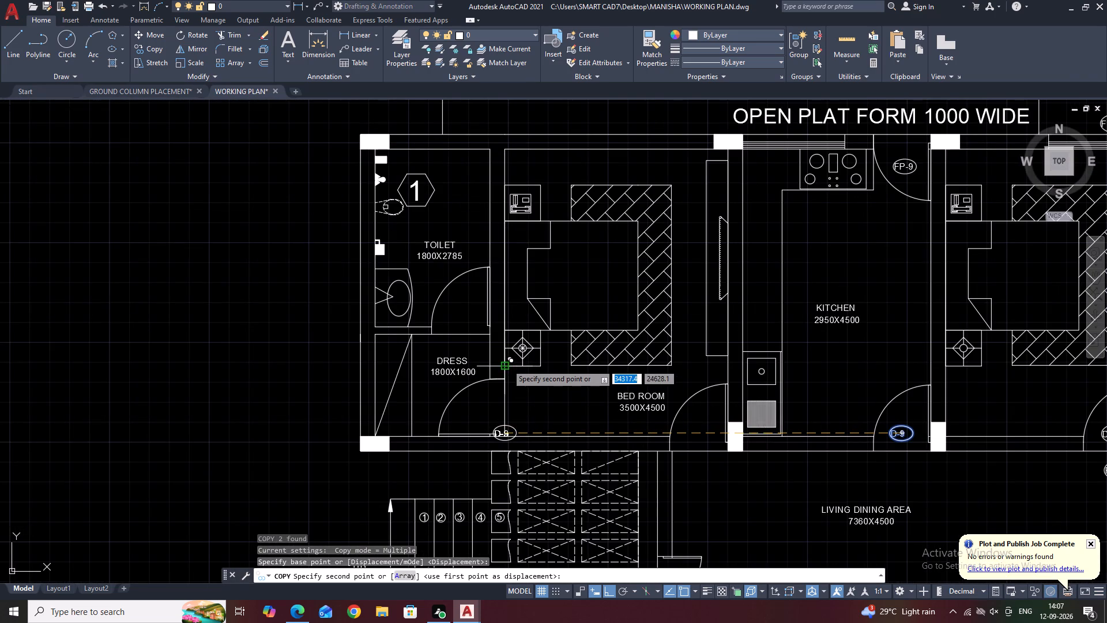
{"action": "key", "text": "F8"}
{"action": "scroll", "coordinate": [458, 317], "scroll_direction": "up", "scroll_amount": 2}
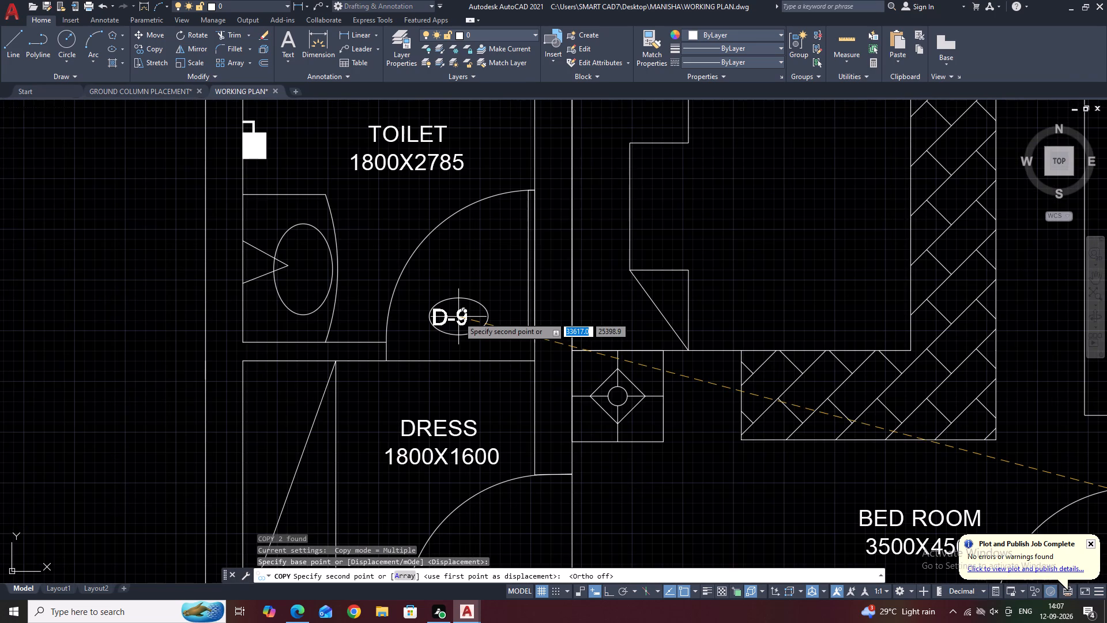
{"action": "left_click", "coordinate": [460, 320]}
{"action": "key", "text": "Escape"}
Change the copied door tag's text in the 1800X2785 toilet to D-8.5.
{"action": "double_click", "coordinate": [464, 322]}
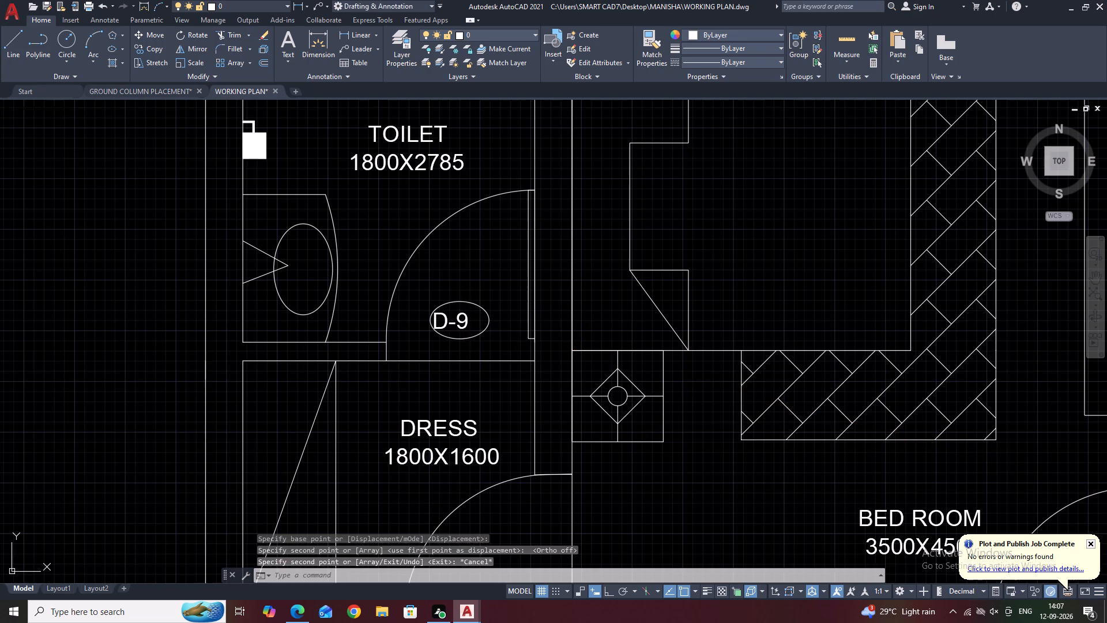
{"action": "key", "text": "d"}
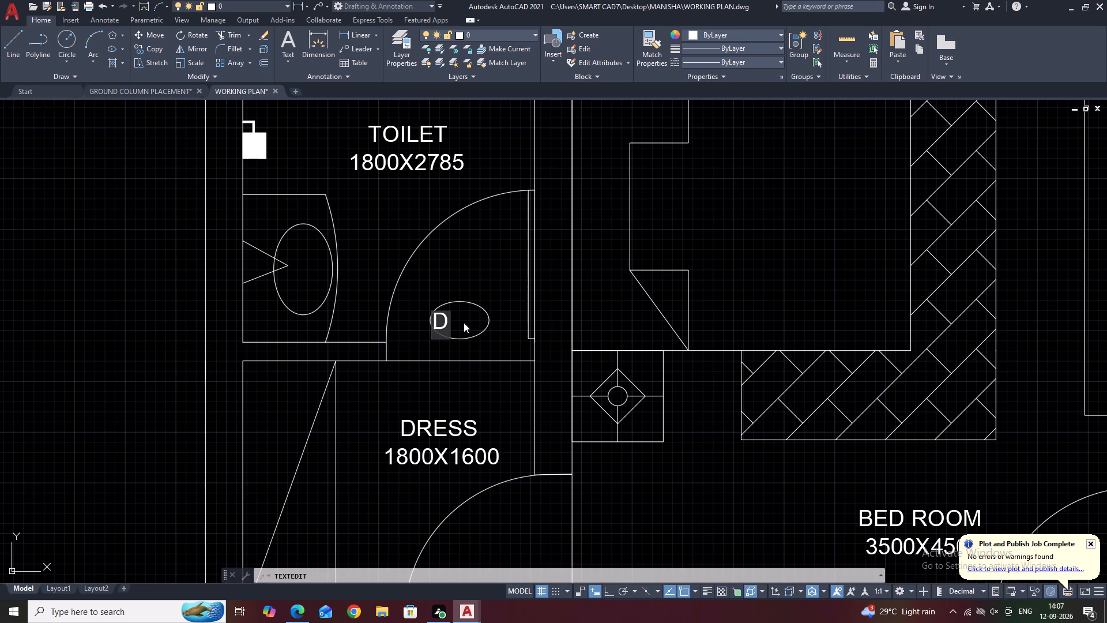
{"action": "key", "text": "minus"}
{"action": "key", "text": "8"}
{"action": "key", "text": "period"}
{"action": "key", "text": "5"}
{"action": "middle_click_drag", "start_coordinate": [586, 329], "coordinate": [613, 330]}
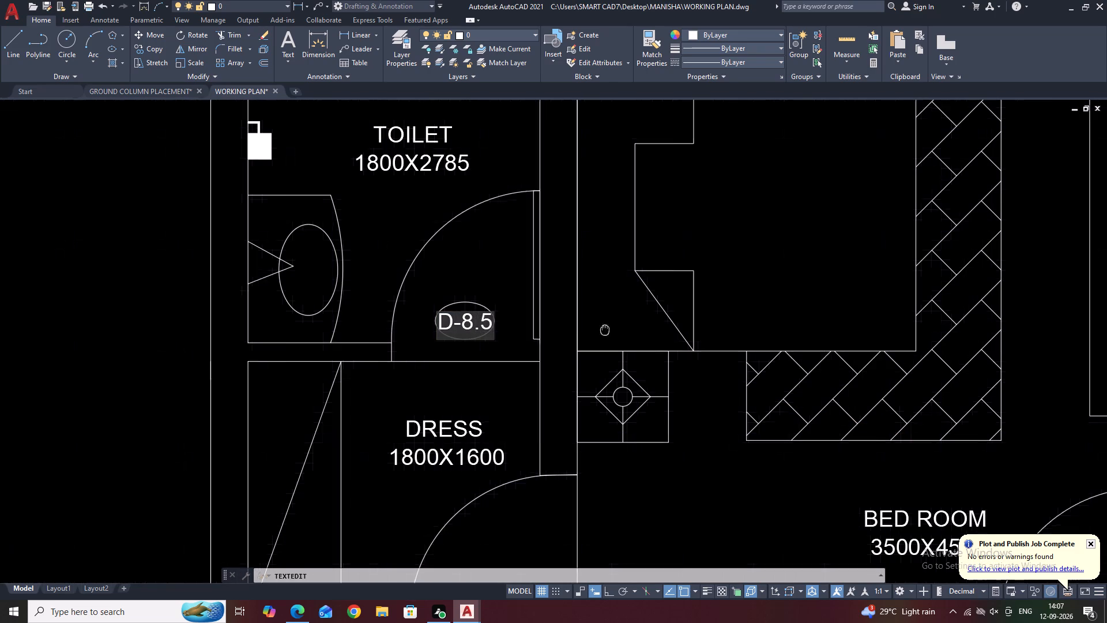
{"action": "middle_click_drag", "start_coordinate": [613, 330], "coordinate": [639, 303]}
{"action": "left_click", "coordinate": [668, 456]}
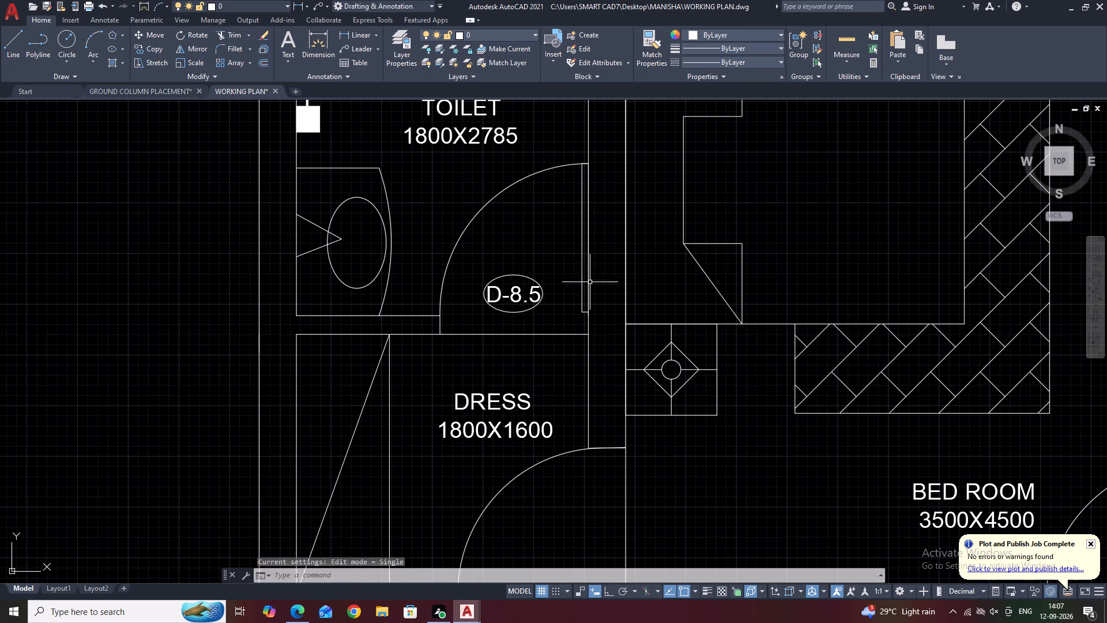
Copy the master bedroom's north window with its FW-20 tag and projection outline straight west to the 3500X4500 bedroom's north wall.
{"action": "middle_click_drag", "start_coordinate": [573, 220], "coordinate": [552, 372]}
{"action": "scroll", "coordinate": [552, 373], "scroll_direction": "down", "scroll_amount": 2}
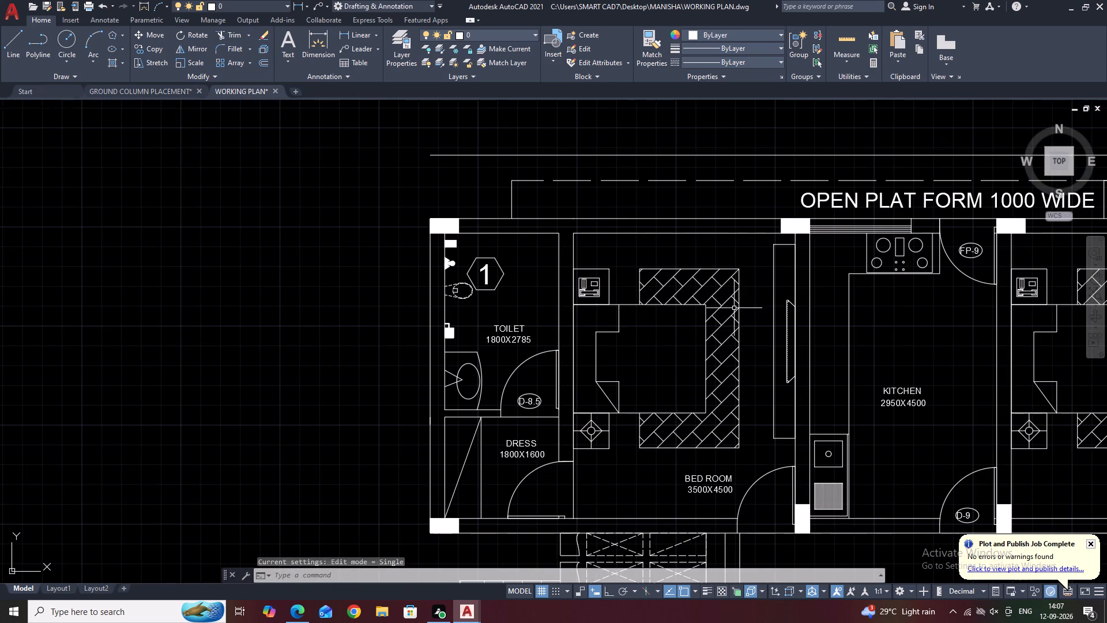
{"action": "middle_click_drag", "start_coordinate": [729, 313], "coordinate": [574, 335]}
{"action": "scroll", "coordinate": [574, 335], "scroll_direction": "down", "scroll_amount": 2}
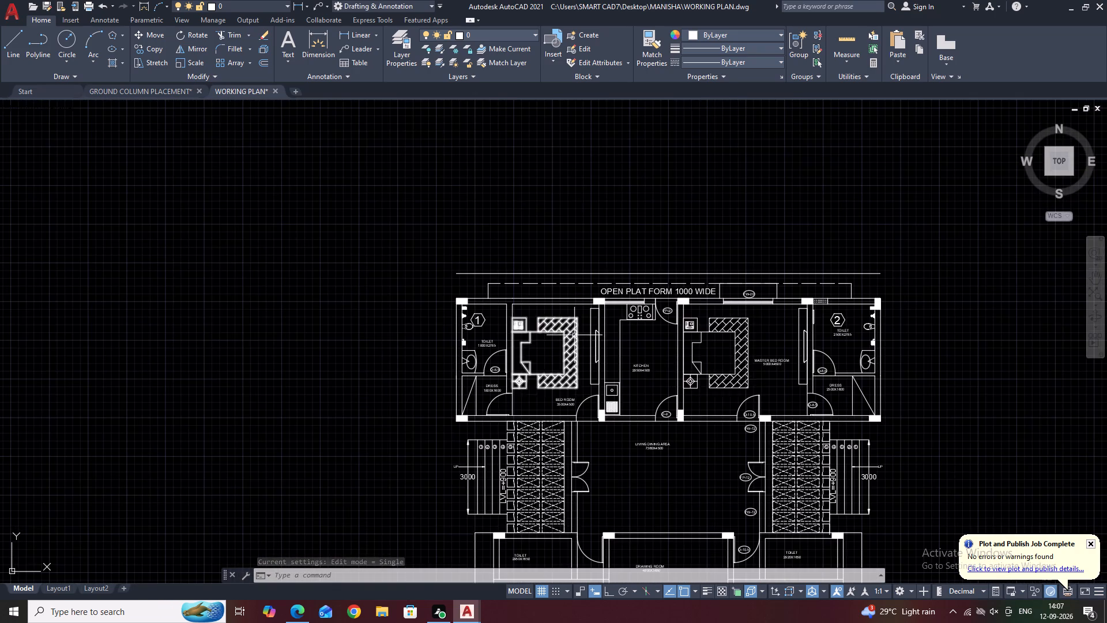
{"action": "scroll", "coordinate": [728, 307], "scroll_direction": "up", "scroll_amount": 3}
{"action": "left_click", "coordinate": [679, 192]}
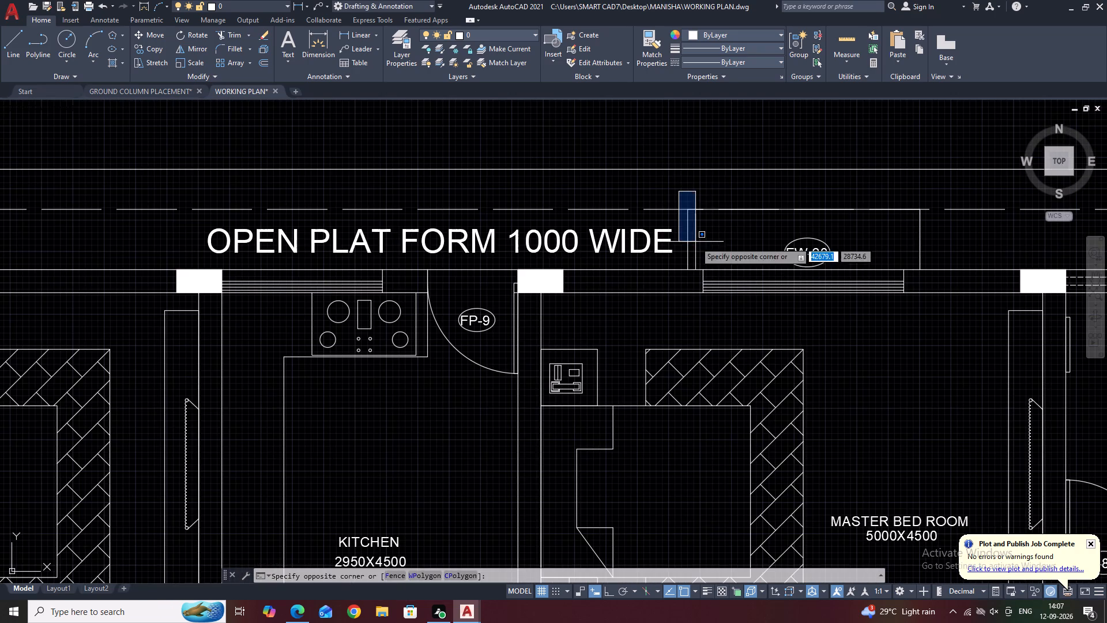
{"action": "left_click", "coordinate": [932, 308]}
{"action": "middle_click_drag", "start_coordinate": [867, 282], "coordinate": [797, 292]}
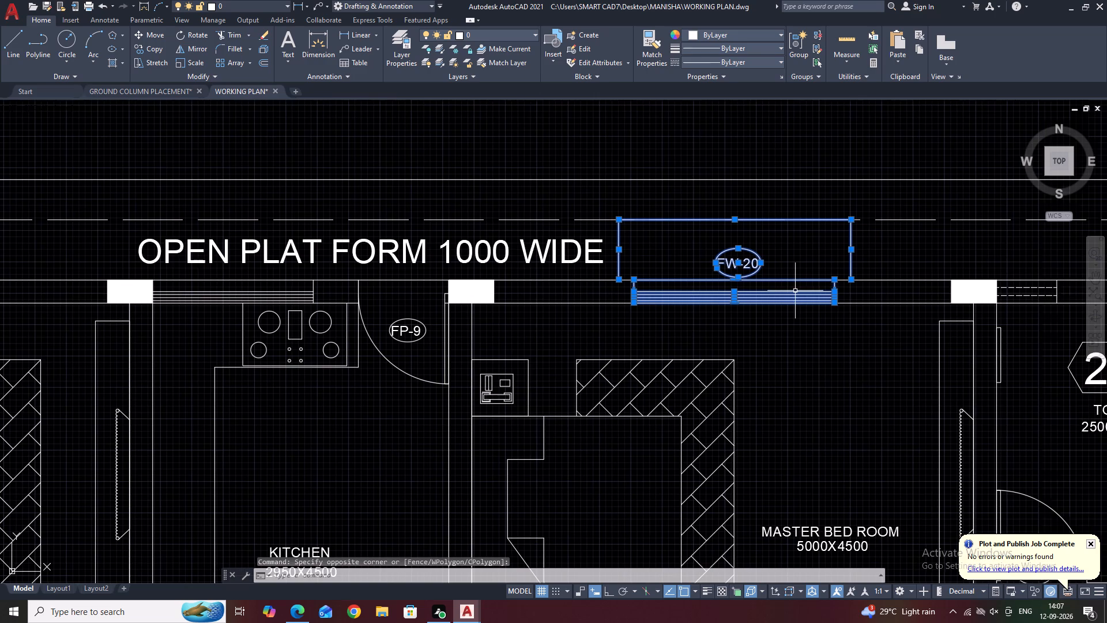
{"action": "key", "text": "c"}
{"action": "key", "text": "o"}
{"action": "key", "text": "space"}
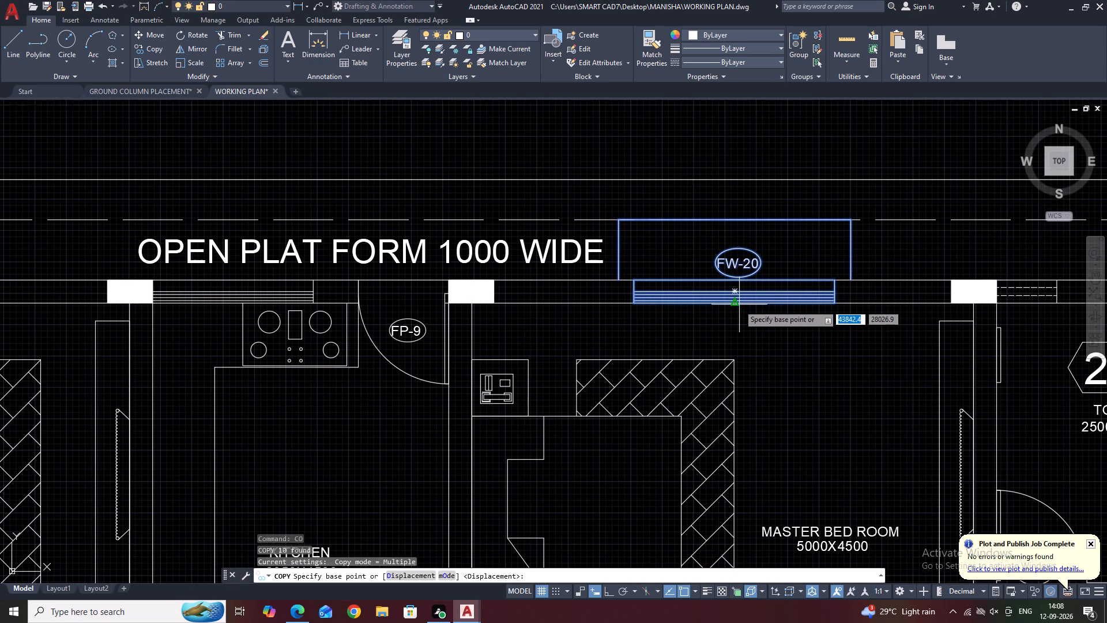
{"action": "left_click", "coordinate": [735, 303]}
{"action": "scroll", "coordinate": [736, 303], "scroll_direction": "down", "scroll_amount": 3}
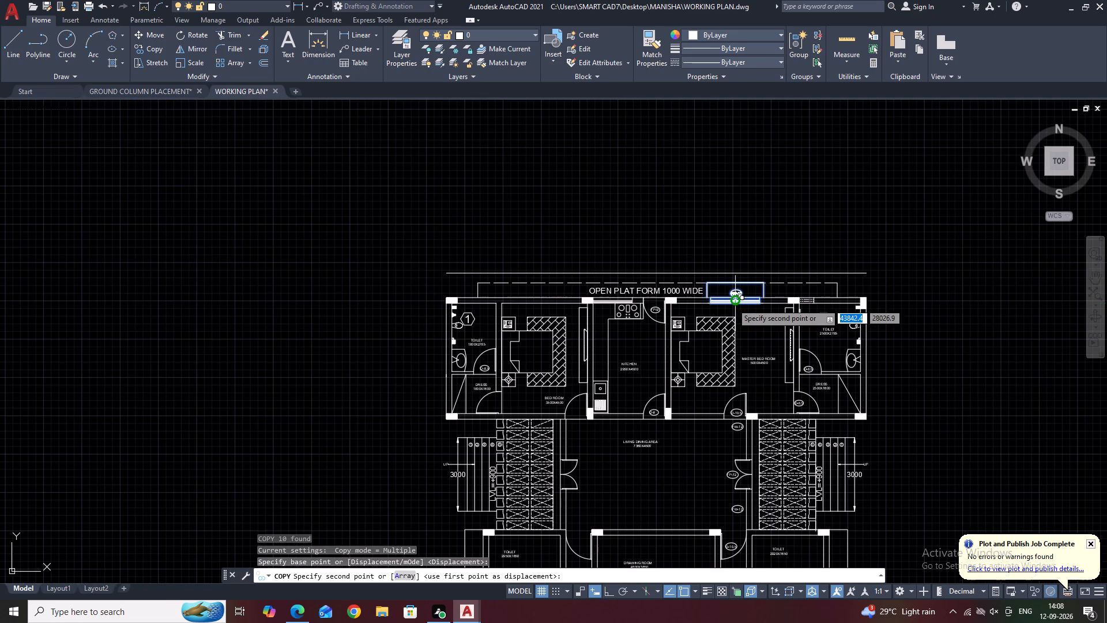
{"action": "scroll", "coordinate": [533, 302], "scroll_direction": "up", "scroll_amount": 2}
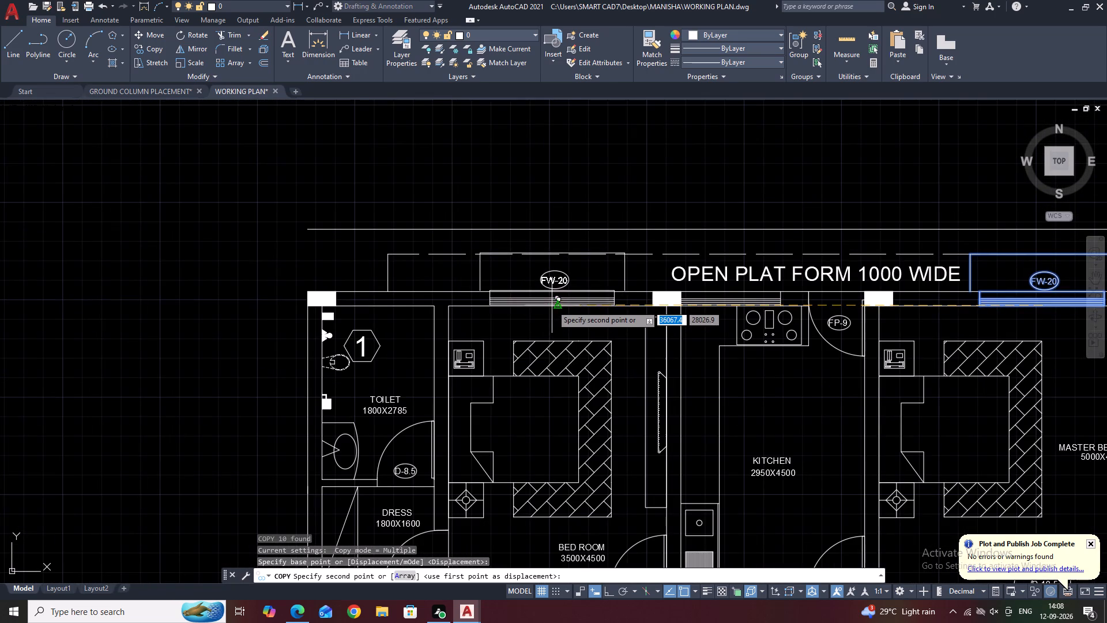
{"action": "left_click", "coordinate": [558, 306]}
{"action": "key", "text": "Escape"}
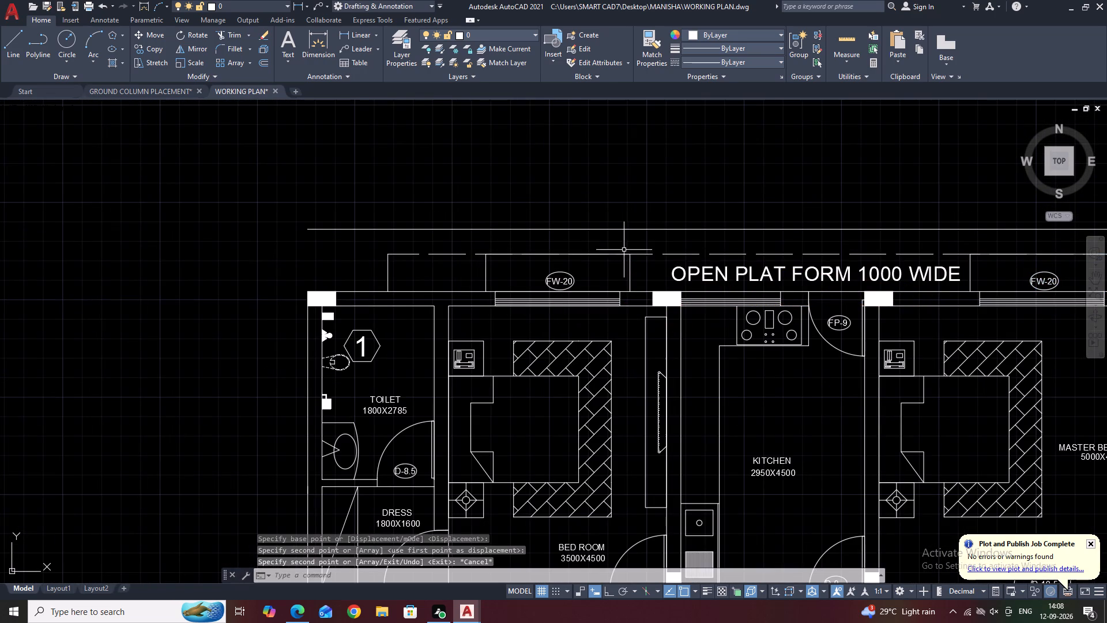
Draw a vertical line across the north wall's thickness at the northeast inner corner of the 1800X2785 toilet.
{"action": "middle_click_drag", "start_coordinate": [882, 277], "coordinate": [745, 231]}
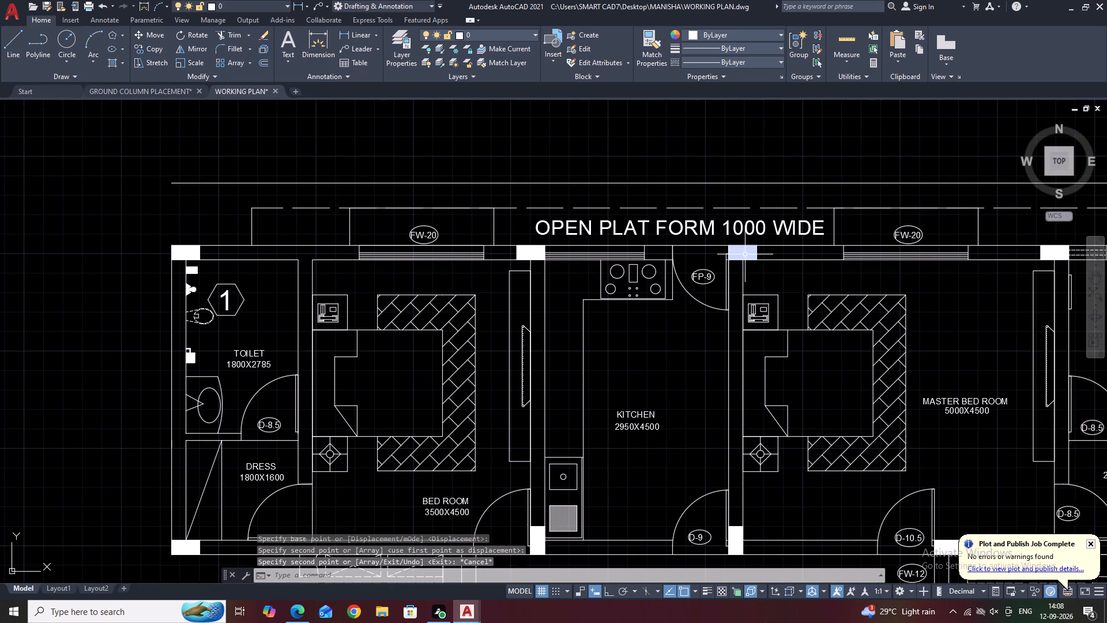
{"action": "middle_click_drag", "start_coordinate": [541, 256], "coordinate": [755, 262]}
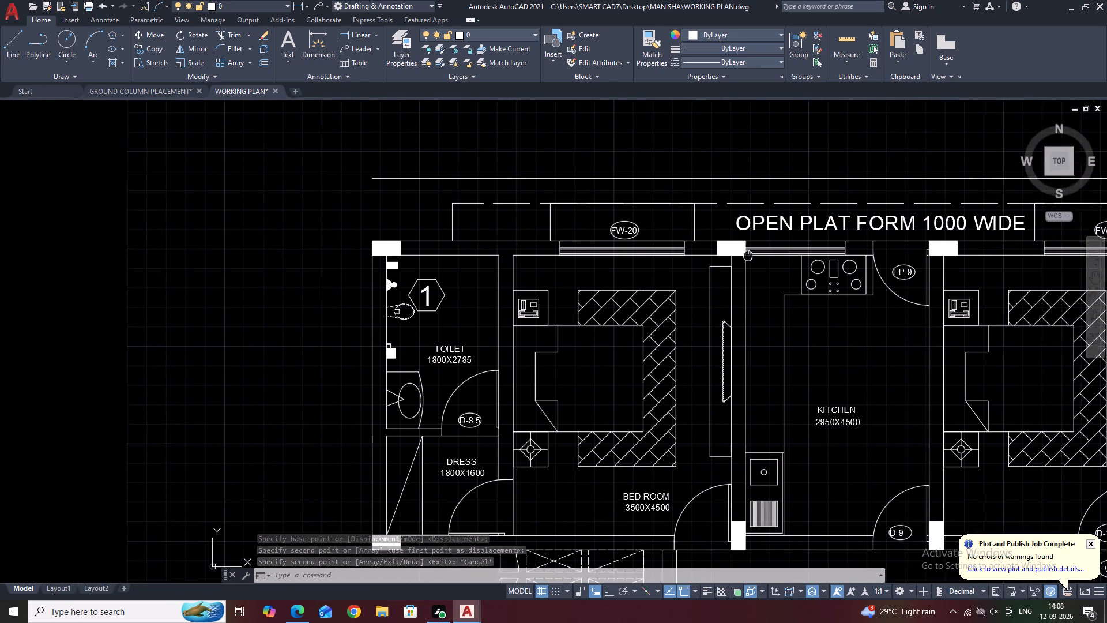
{"action": "middle_click_drag", "start_coordinate": [755, 262], "coordinate": [761, 267]}
{"action": "middle_click_drag", "start_coordinate": [552, 288], "coordinate": [586, 306]}
{"action": "key", "text": "l"}
{"action": "key", "text": "space"}
{"action": "scroll", "coordinate": [546, 295], "scroll_direction": "up", "scroll_amount": 2}
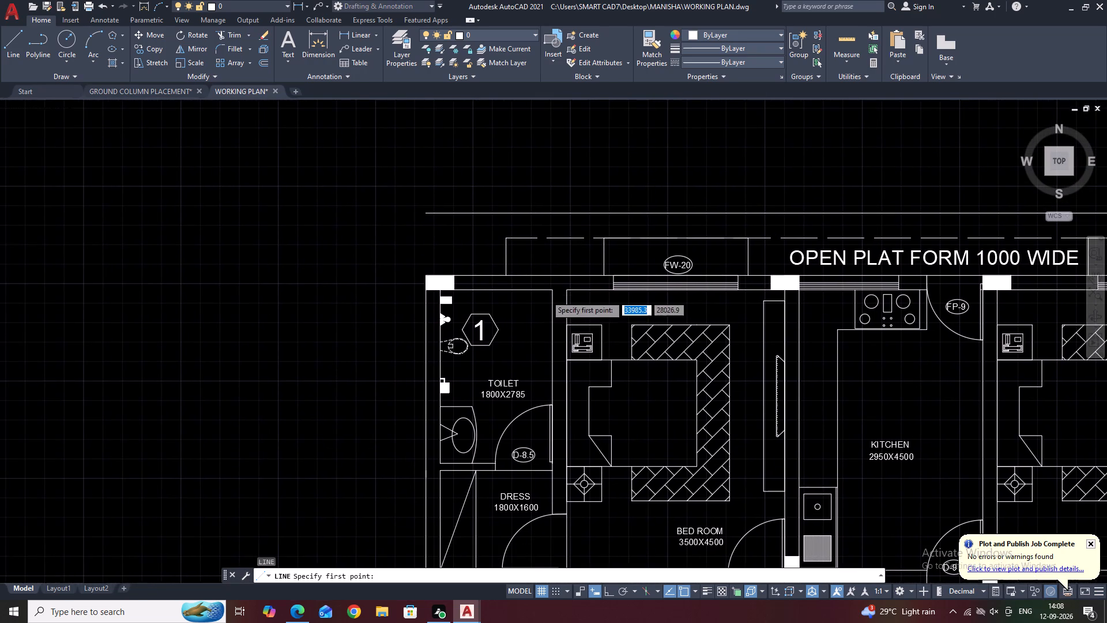
{"action": "left_click", "coordinate": [558, 281]}
{"action": "left_click", "coordinate": [559, 243]}
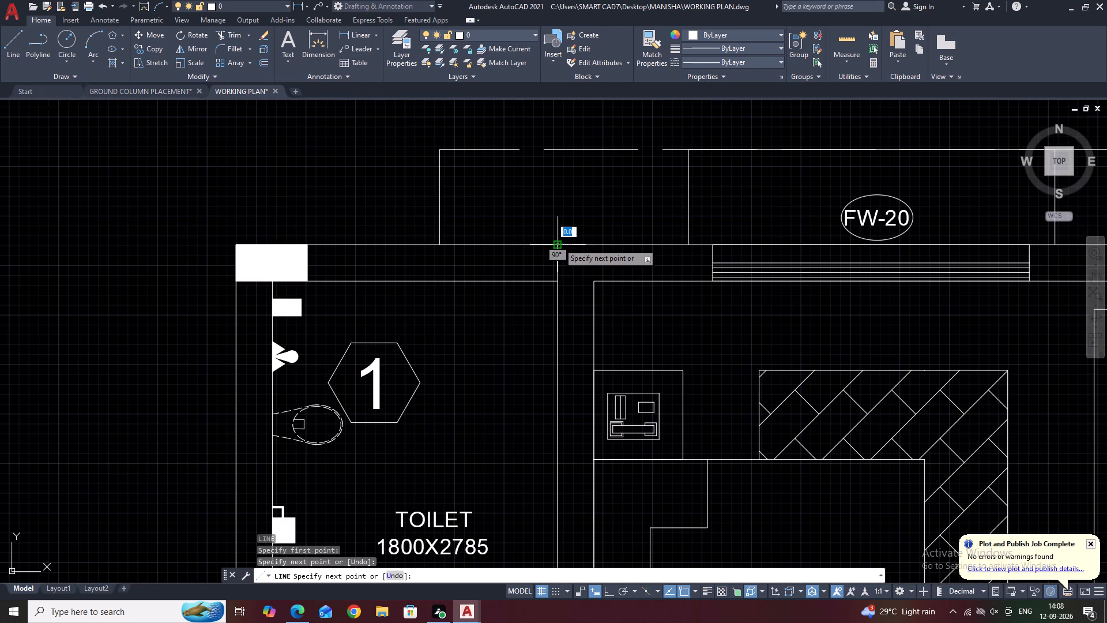
{"action": "key", "text": "Escape"}
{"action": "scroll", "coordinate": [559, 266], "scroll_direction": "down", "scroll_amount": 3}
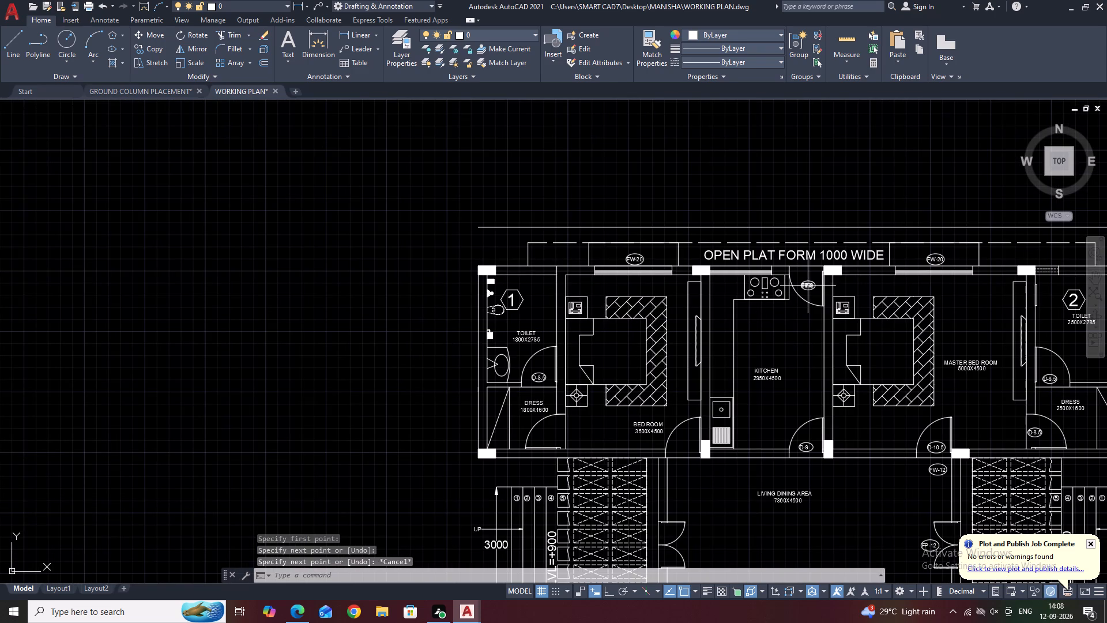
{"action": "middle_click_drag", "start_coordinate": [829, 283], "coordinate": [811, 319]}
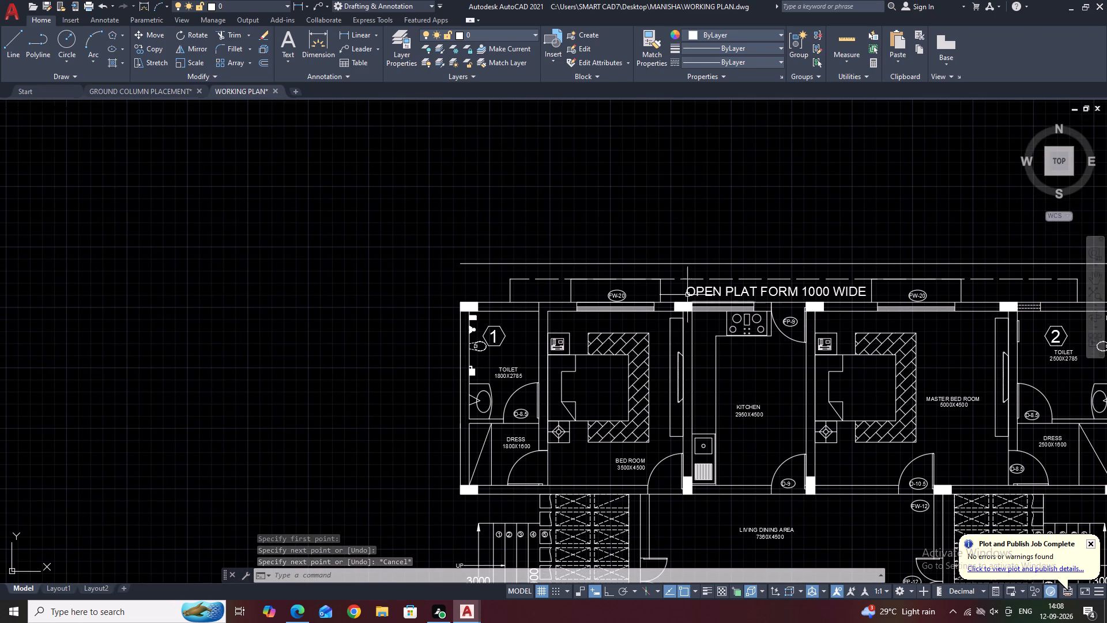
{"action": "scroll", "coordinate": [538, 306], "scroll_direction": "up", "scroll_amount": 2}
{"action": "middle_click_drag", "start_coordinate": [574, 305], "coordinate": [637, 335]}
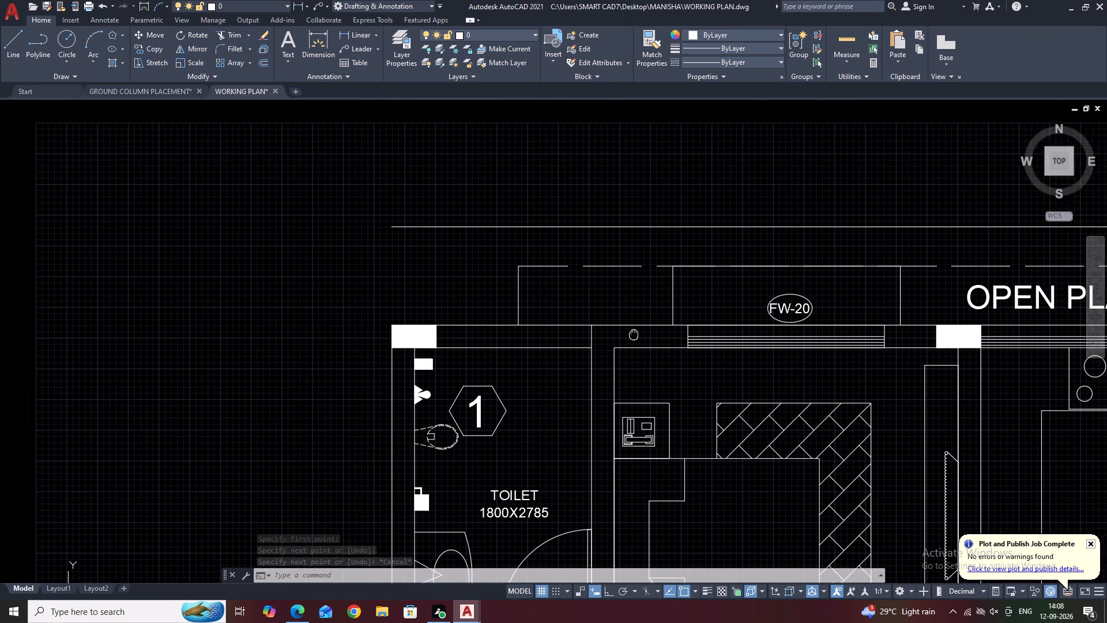
Copy the small wall rectangle between the kitchen's north window and FP-9 door to the northeast inner corner of the 1800X2785 toilet's north wall.
{"action": "middle_click_drag", "start_coordinate": [637, 335], "coordinate": [651, 333]}
{"action": "middle_click_drag", "start_coordinate": [579, 331], "coordinate": [647, 348]}
{"action": "scroll", "coordinate": [683, 324], "scroll_direction": "down", "scroll_amount": 3}
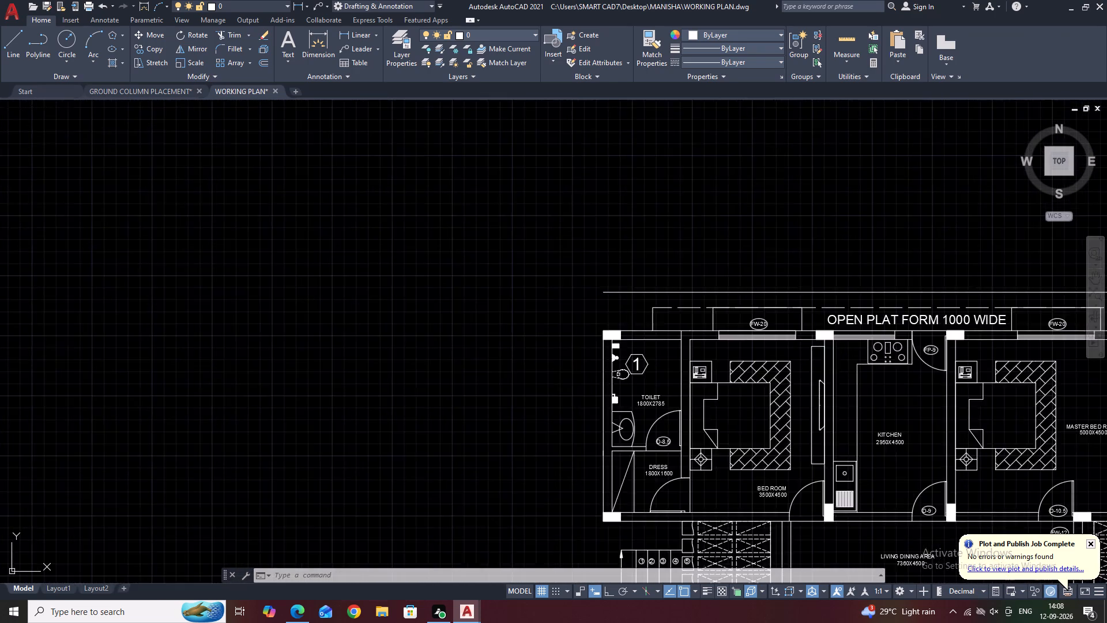
{"action": "scroll", "coordinate": [831, 330], "scroll_direction": "up", "scroll_amount": 5}
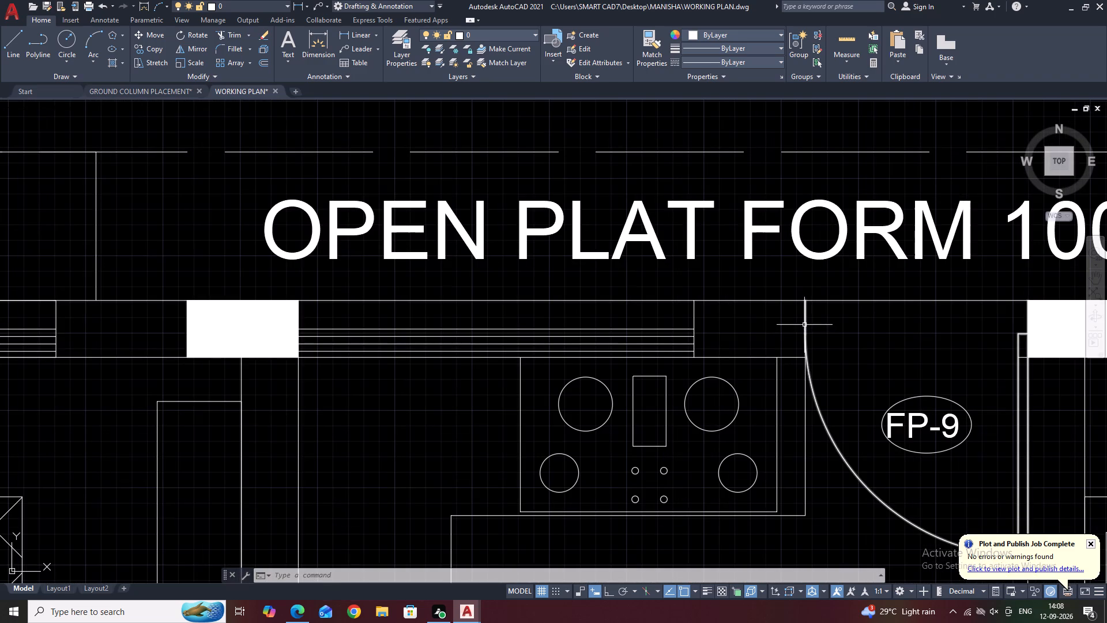
{"action": "left_click", "coordinate": [710, 313]}
{"action": "left_click", "coordinate": [684, 310]}
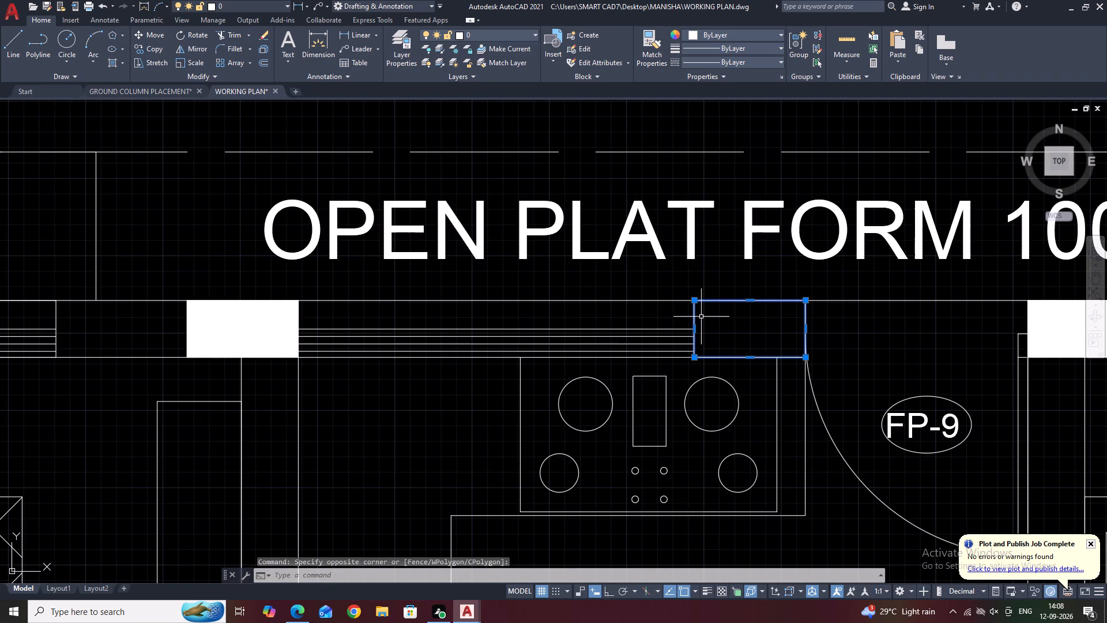
{"action": "type", "text": "CO"}
{"action": "key", "text": "space"}
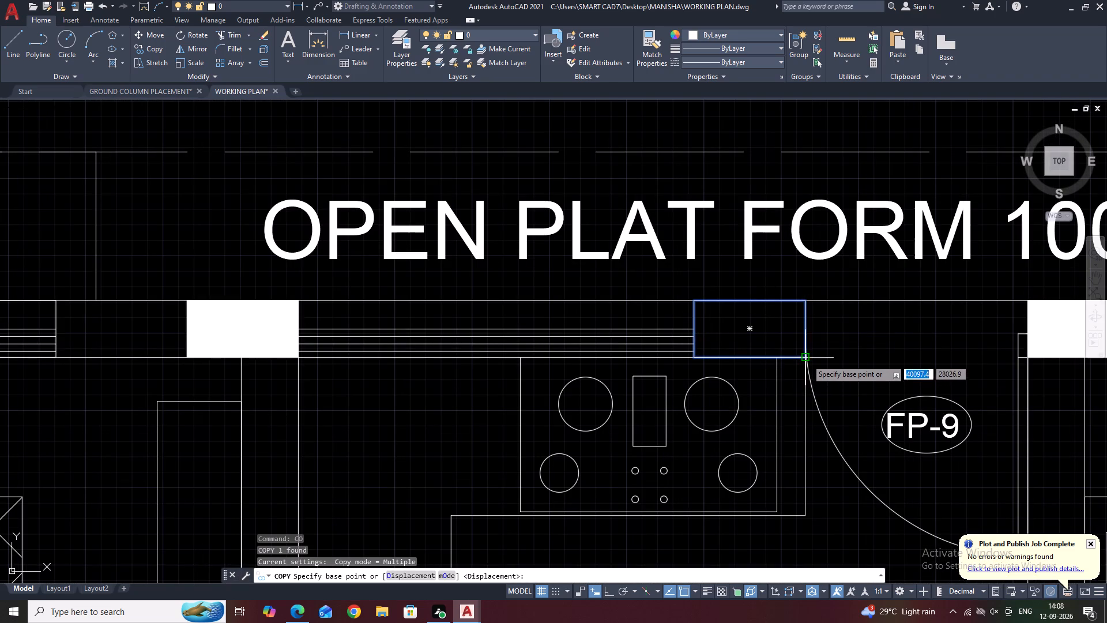
{"action": "left_click", "coordinate": [807, 359]}
{"action": "scroll", "coordinate": [806, 359], "scroll_direction": "down", "scroll_amount": 3}
{"action": "scroll", "coordinate": [432, 354], "scroll_direction": "up", "scroll_amount": 3}
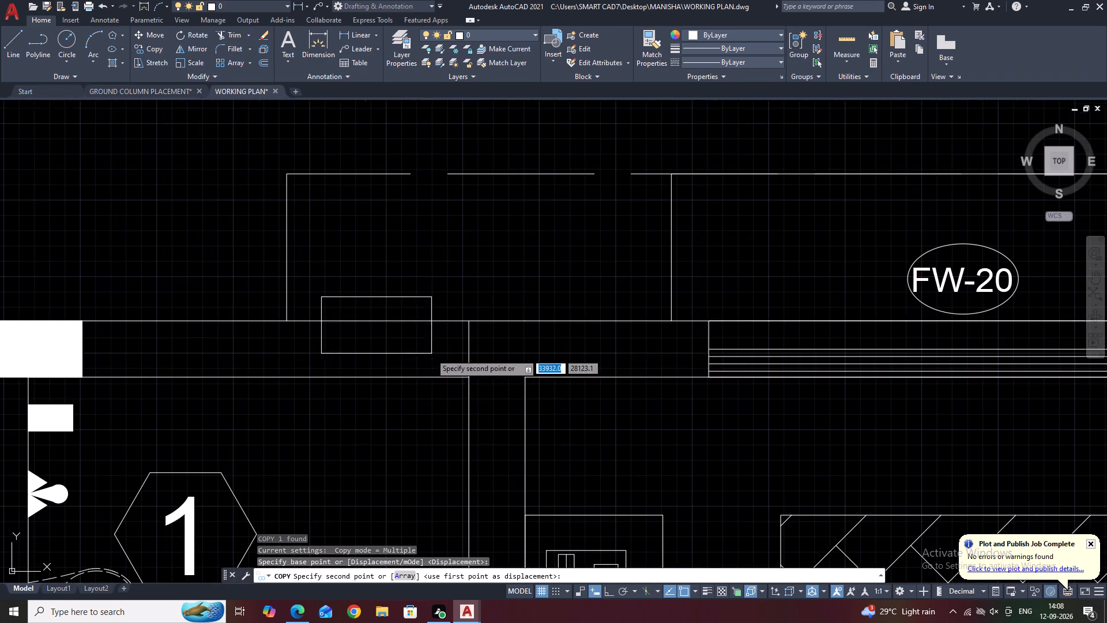
{"action": "left_click", "coordinate": [466, 377]}
{"action": "key", "text": "Escape"}
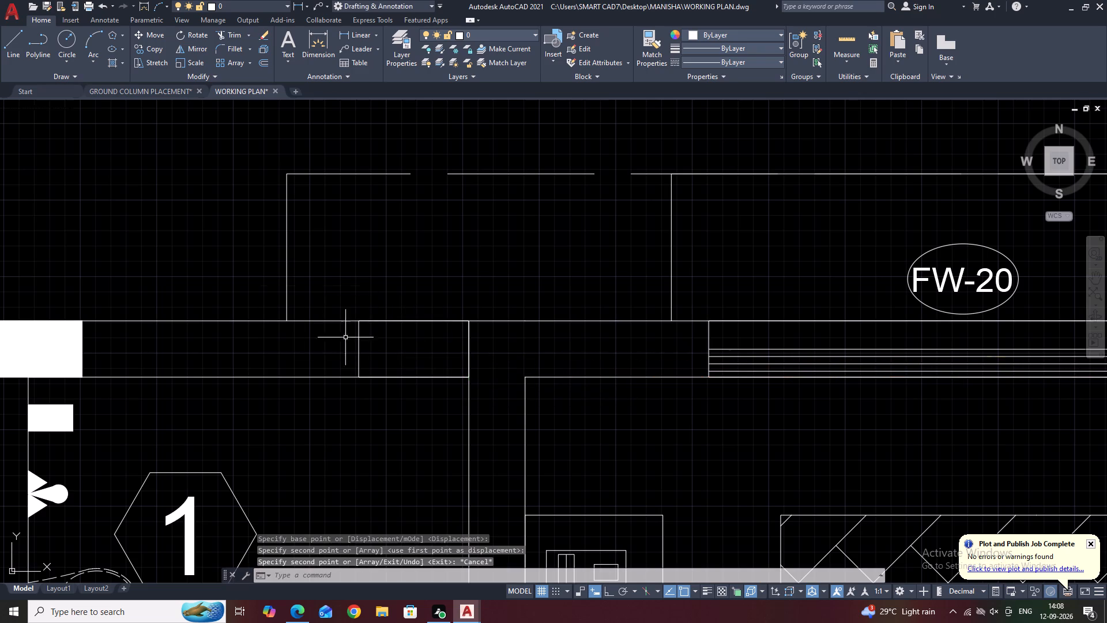
Shorten the outer and inner lines of the 1800X2785 toilet's north wall to end at the copied rectangle's west edge.
{"action": "left_click", "coordinate": [347, 320]}
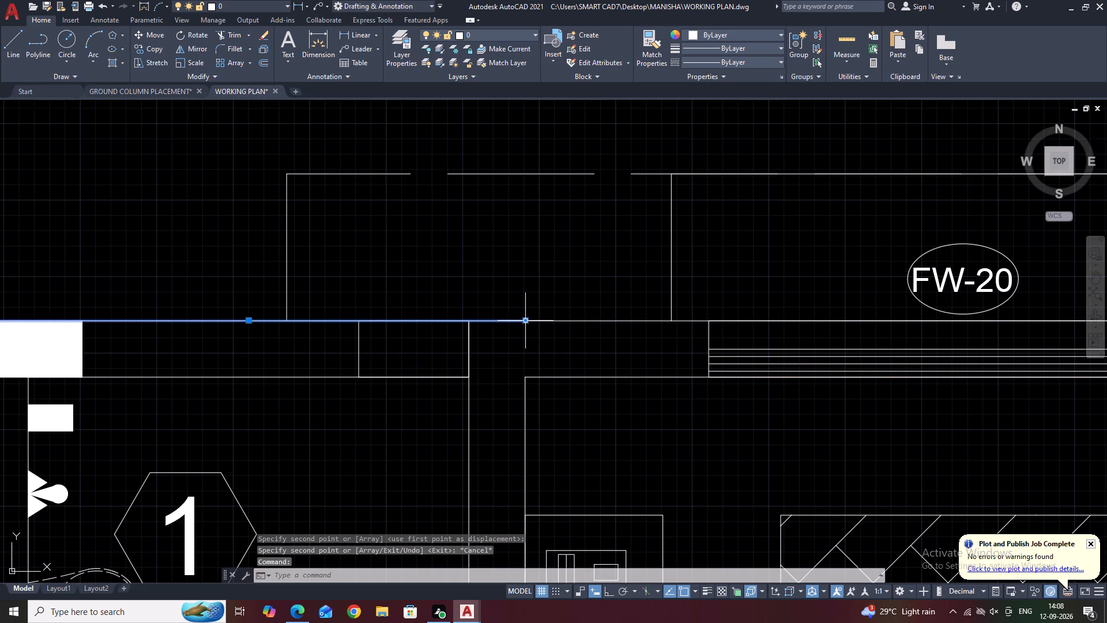
{"action": "left_click", "coordinate": [524, 321]}
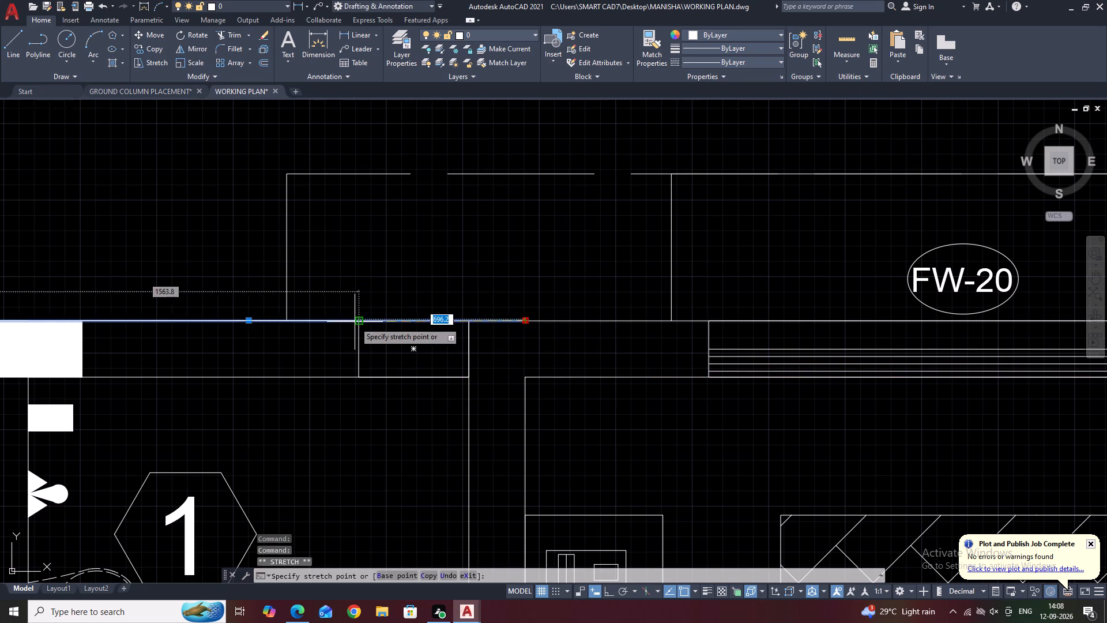
{"action": "left_click", "coordinate": [355, 322]}
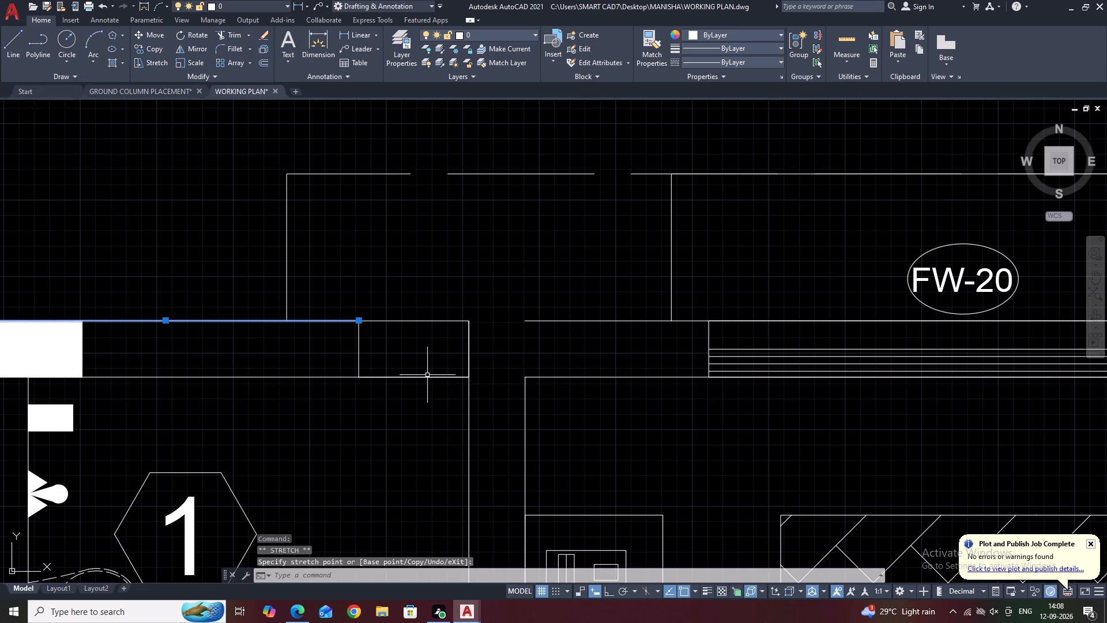
{"action": "left_click", "coordinate": [427, 376]}
{"action": "key", "text": "Escape"}
{"action": "left_click", "coordinate": [342, 374]}
{"action": "left_click", "coordinate": [339, 379]}
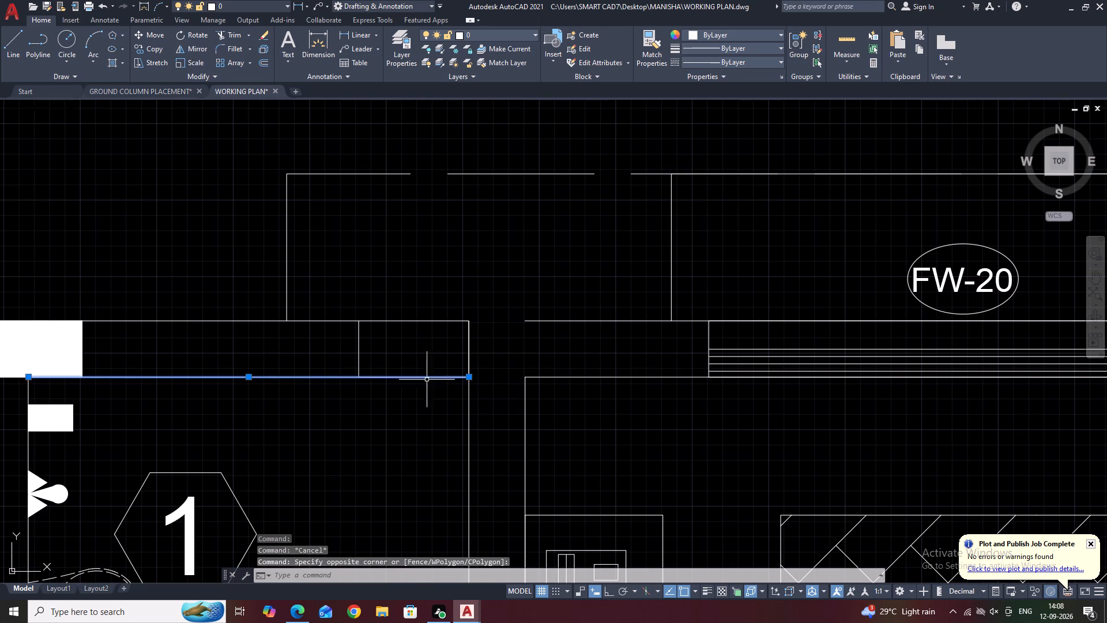
{"action": "left_click", "coordinate": [468, 377]}
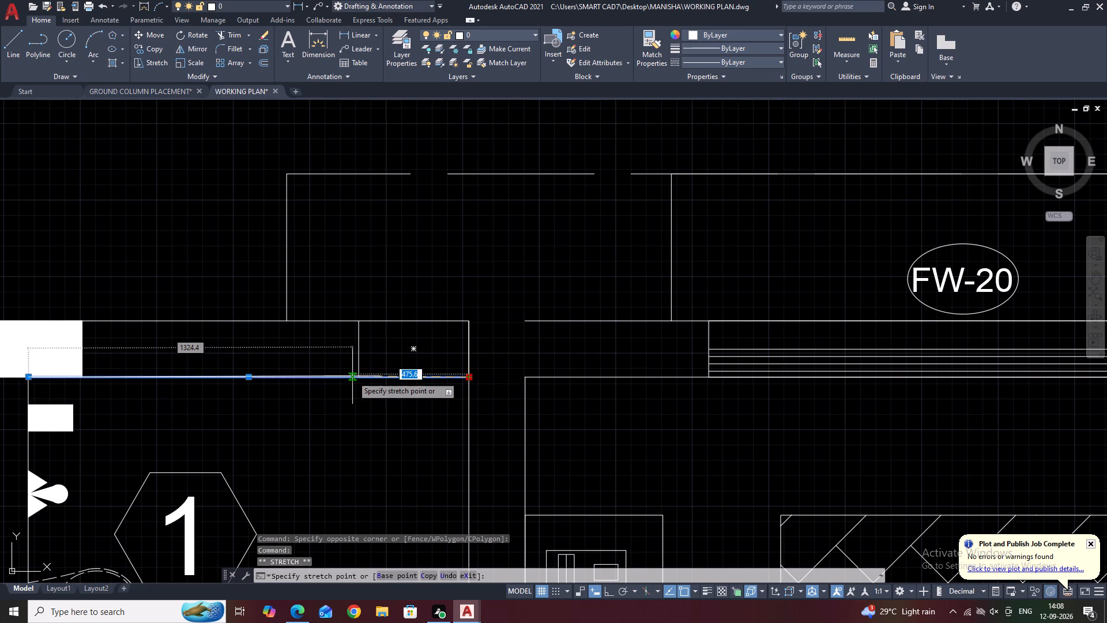
{"action": "left_click", "coordinate": [356, 376]}
{"action": "key", "text": "Escape"}
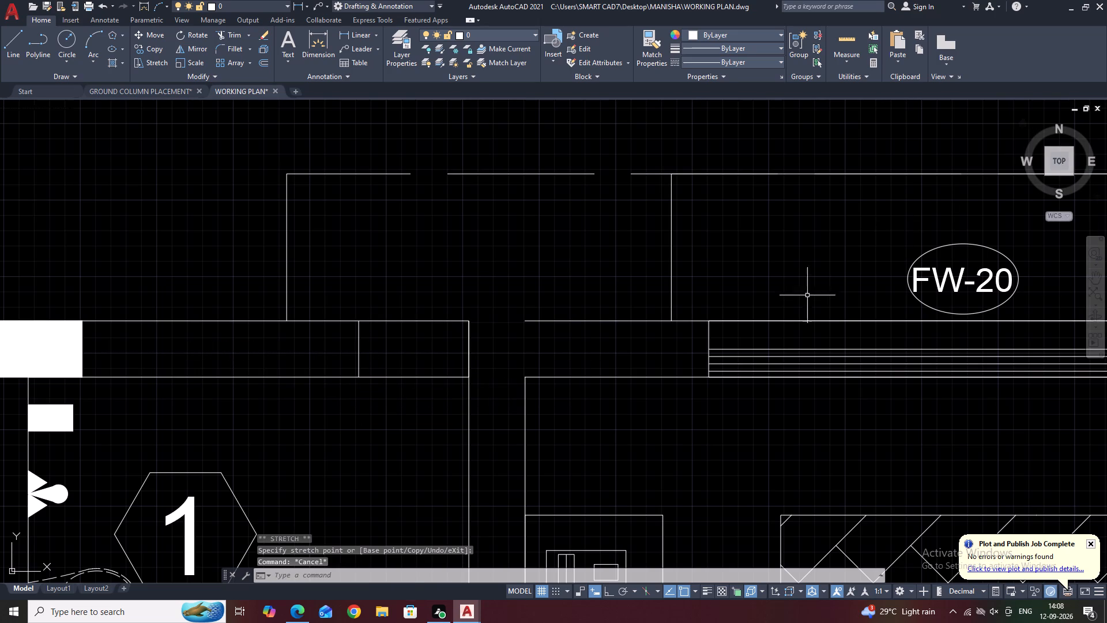
Erase the separate vertical line across the north wall at the copied rectangle's east edge.
{"action": "left_click", "coordinate": [441, 310]}
{"action": "left_click", "coordinate": [486, 397]}
{"action": "key", "text": "Delete"}
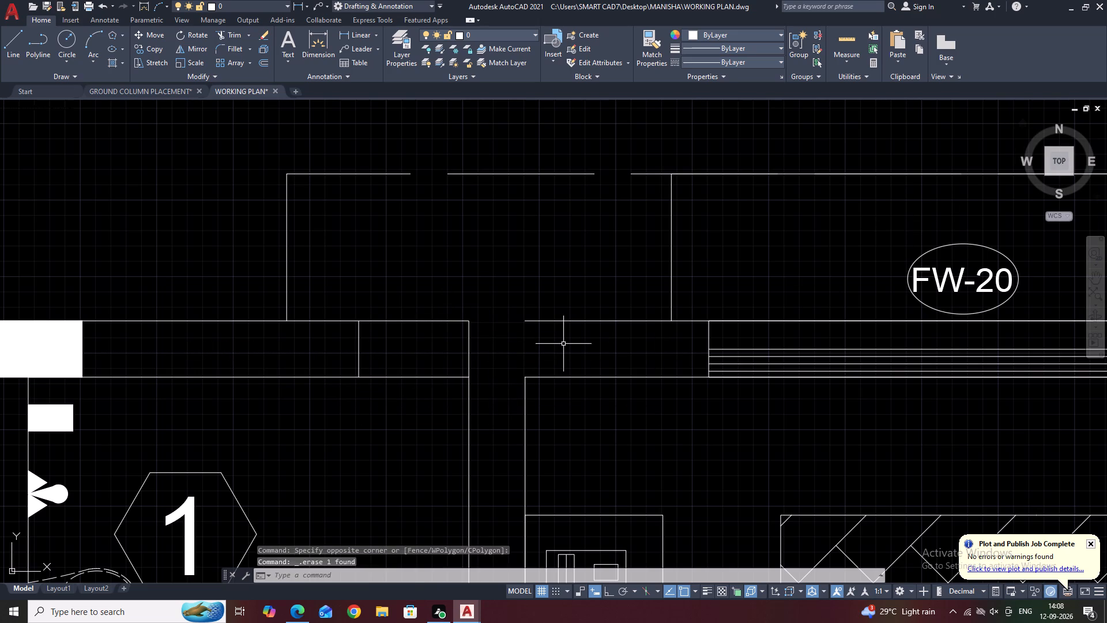
Extend the 3500X4500 bedroom's outer north wall line west to the copied rectangle's east edge.
{"action": "type", "text": "EX"}
{"action": "key", "text": "space"}
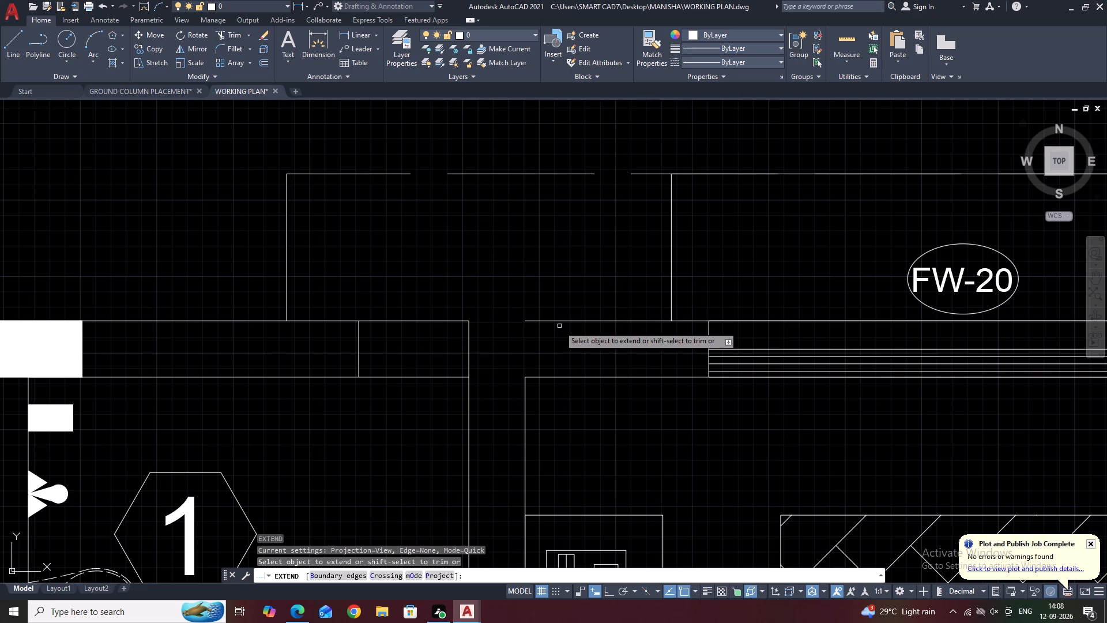
{"action": "left_click", "coordinate": [559, 326]}
{"action": "left_click", "coordinate": [552, 313]}
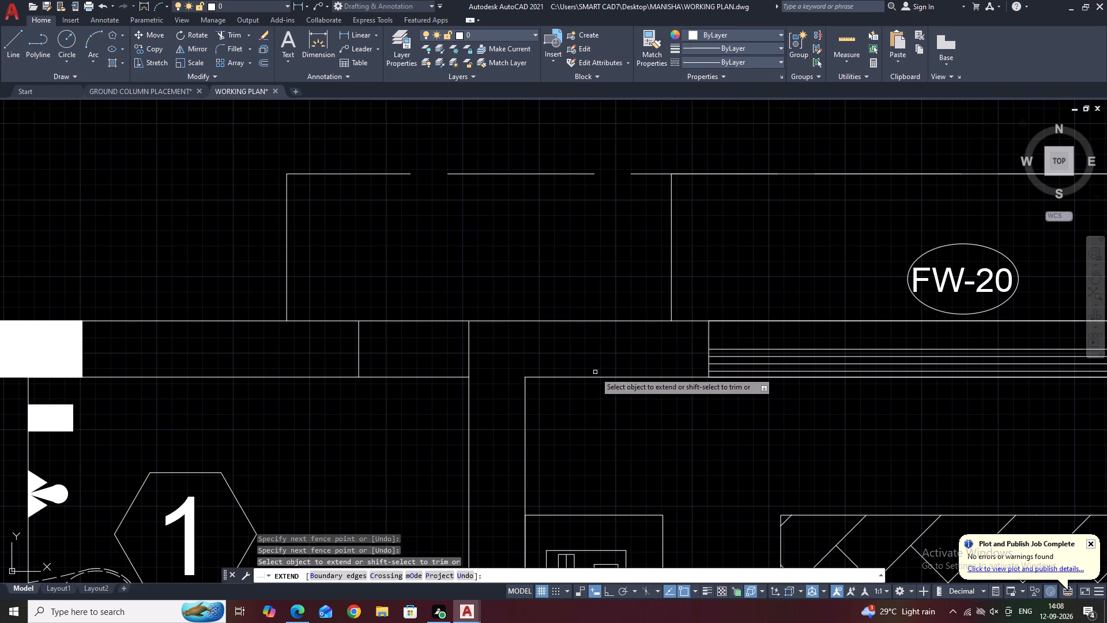
{"action": "key", "text": "Escape"}
Copy the two dashed opening lines from toilet 2's north wall to toilet 1's north wall, ending at the copied rectangle's east edge.
{"action": "scroll", "coordinate": [594, 376], "scroll_direction": "down", "scroll_amount": 3}
{"action": "middle_click_drag", "start_coordinate": [533, 397], "coordinate": [605, 395]}
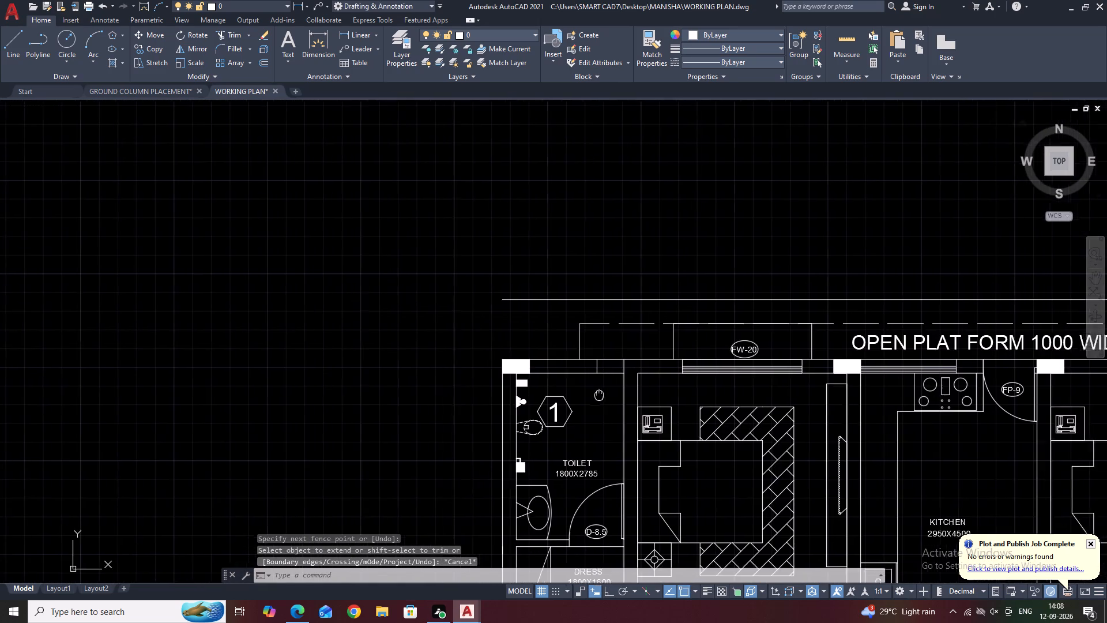
{"action": "middle_click_drag", "start_coordinate": [605, 395], "coordinate": [652, 391]}
{"action": "middle_click_drag", "start_coordinate": [845, 370], "coordinate": [609, 347]}
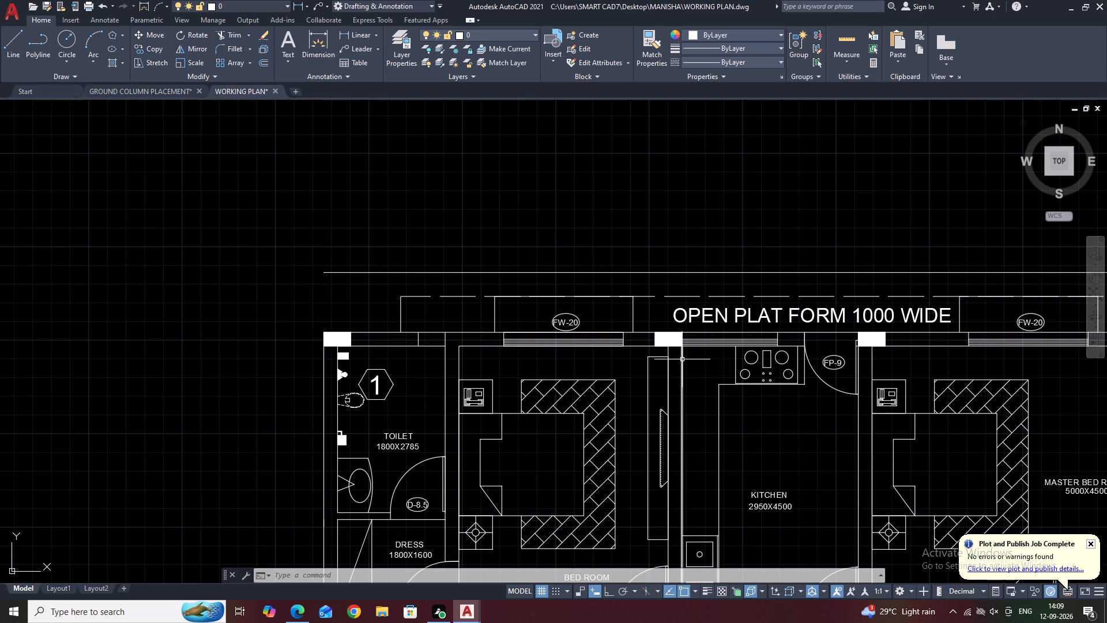
{"action": "middle_click_drag", "start_coordinate": [750, 362], "coordinate": [630, 369]}
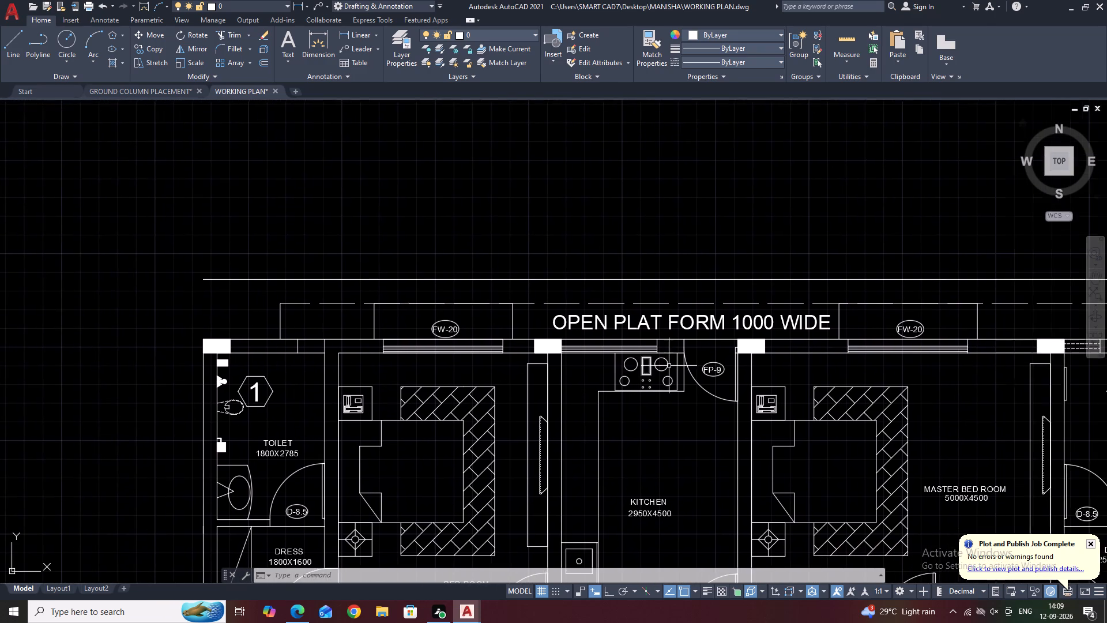
{"action": "middle_click_drag", "start_coordinate": [909, 354], "coordinate": [690, 350]}
{"action": "scroll", "coordinate": [853, 341], "scroll_direction": "up", "scroll_amount": 2}
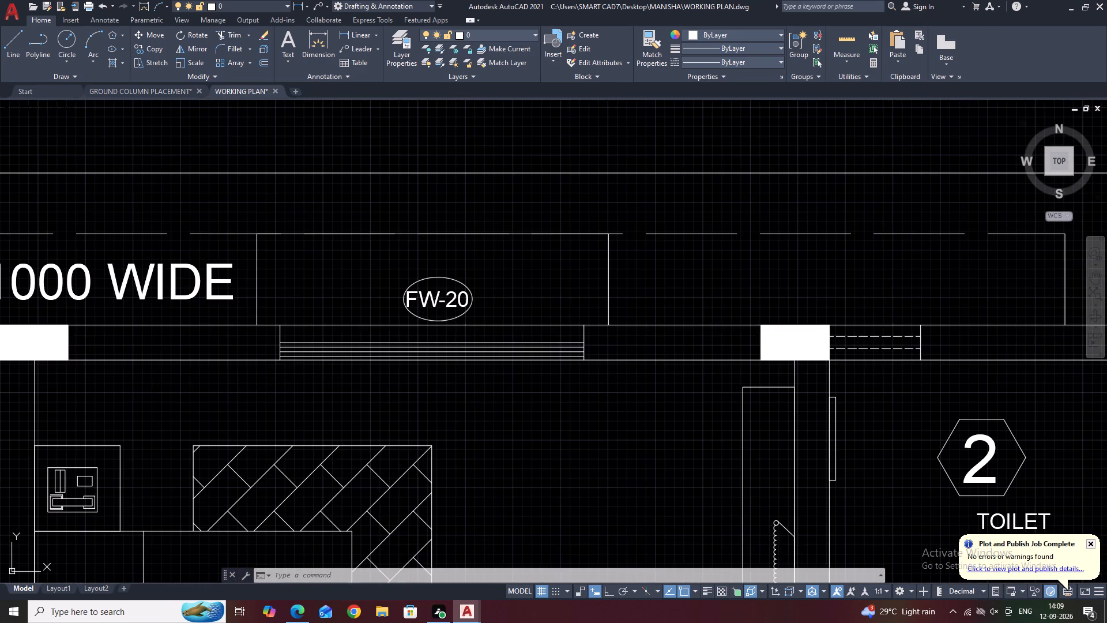
{"action": "scroll", "coordinate": [845, 320], "scroll_direction": "down", "scroll_amount": 3}
{"action": "scroll", "coordinate": [891, 331], "scroll_direction": "up", "scroll_amount": 3}
{"action": "scroll", "coordinate": [741, 329], "scroll_direction": "up", "scroll_amount": 3}
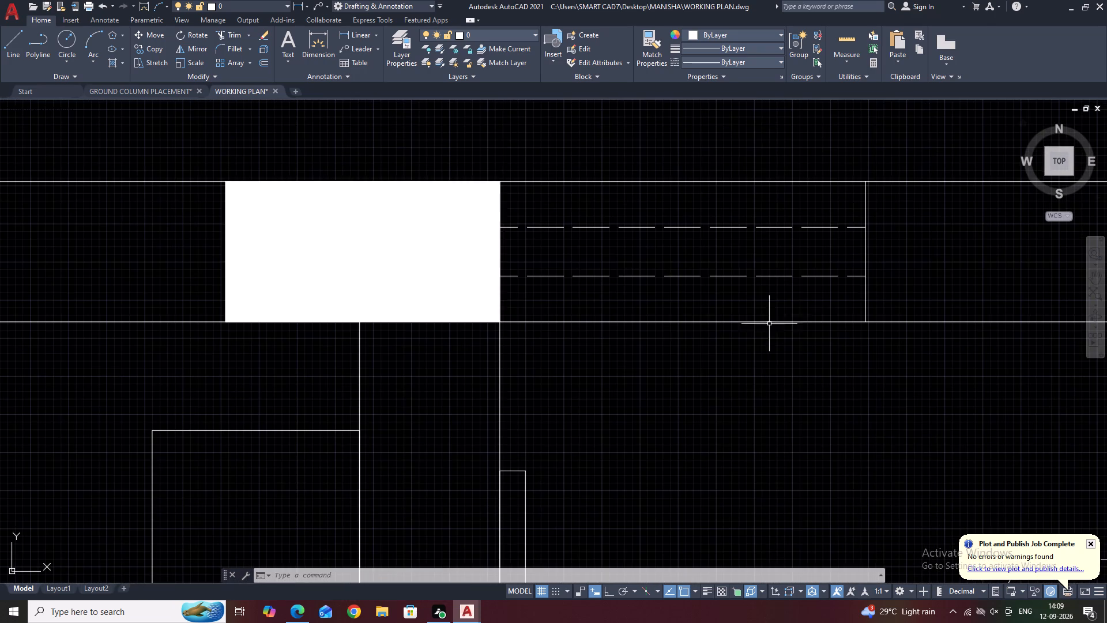
{"action": "left_click", "coordinate": [819, 302]}
{"action": "left_click", "coordinate": [764, 227]}
{"action": "middle_click_drag", "start_coordinate": [775, 230], "coordinate": [793, 313]}
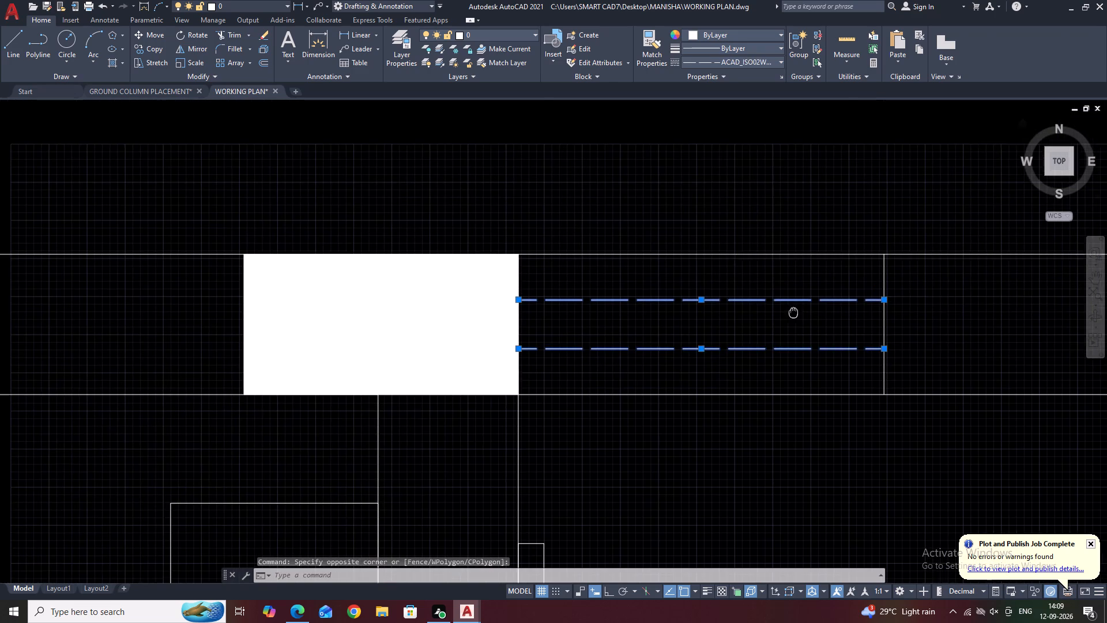
{"action": "type", "text": "CO"}
{"action": "key", "text": "space"}
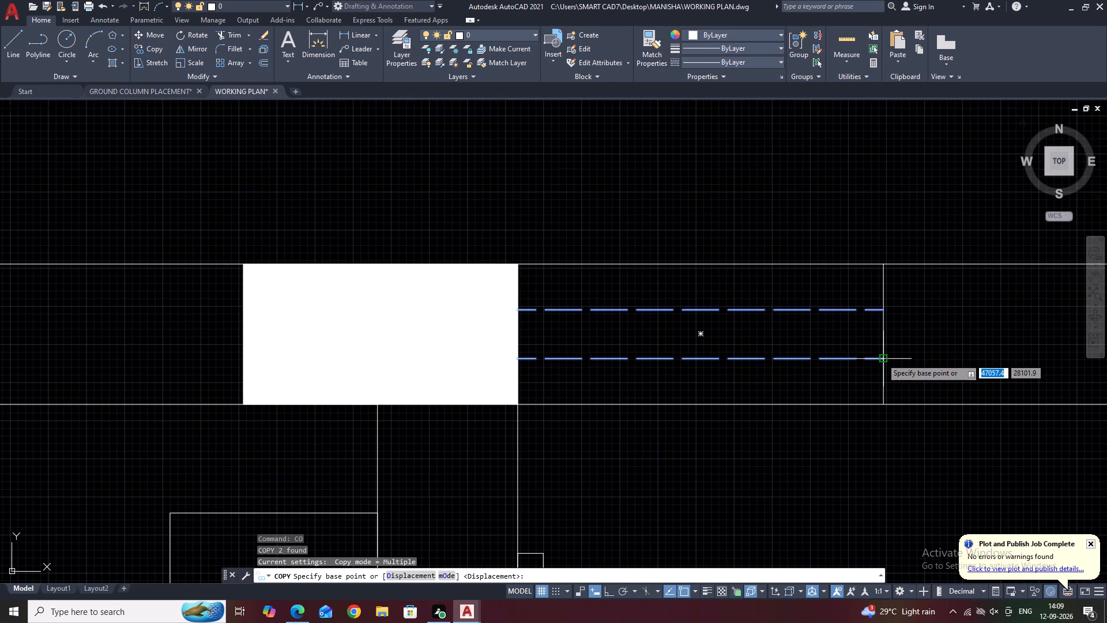
{"action": "left_click", "coordinate": [882, 358]}
{"action": "scroll", "coordinate": [883, 358], "scroll_direction": "down", "scroll_amount": 4}
{"action": "middle_click_drag", "start_coordinate": [567, 373], "coordinate": [999, 341]}
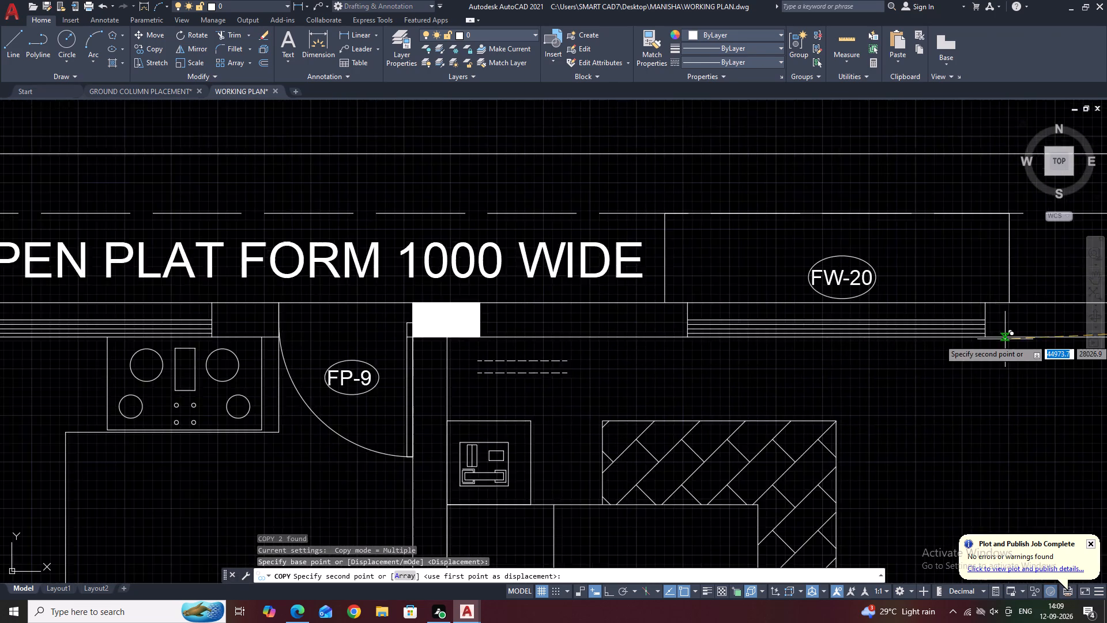
{"action": "scroll", "coordinate": [1005, 339], "scroll_direction": "down", "scroll_amount": 2}
{"action": "middle_click_drag", "start_coordinate": [485, 333], "coordinate": [835, 339]}
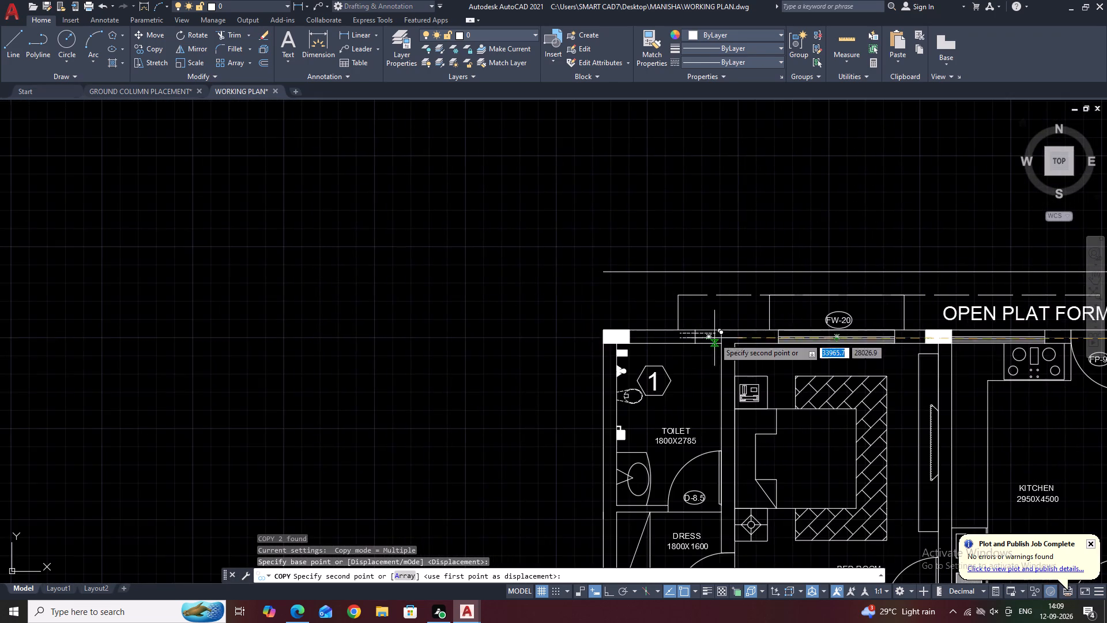
{"action": "scroll", "coordinate": [714, 338], "scroll_direction": "up", "scroll_amount": 6}
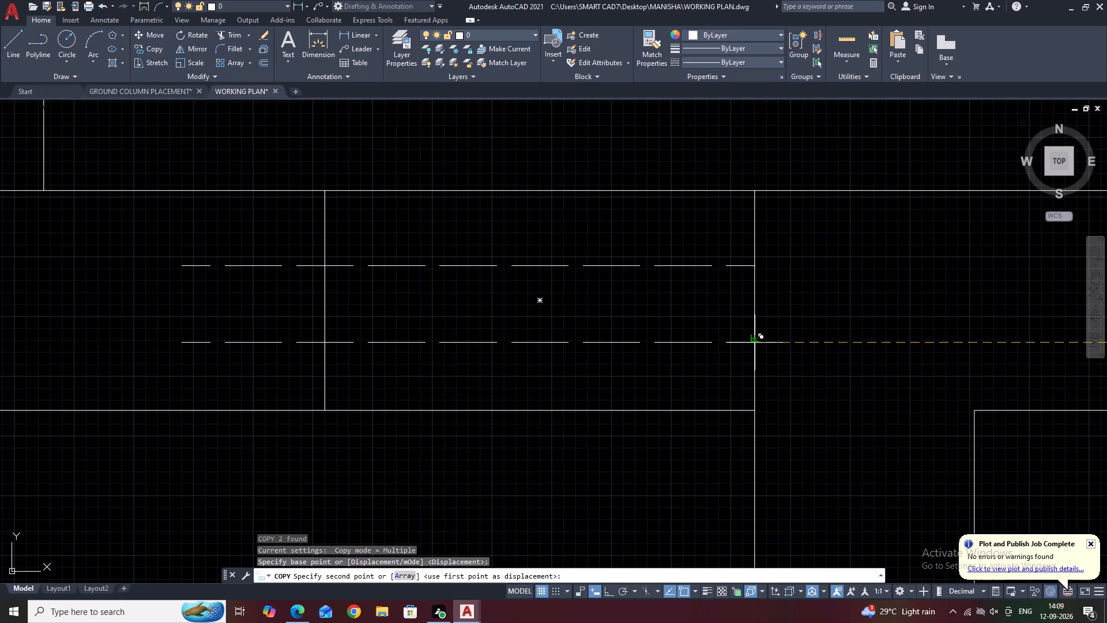
{"action": "left_click", "coordinate": [755, 343]}
{"action": "key", "text": "Escape"}
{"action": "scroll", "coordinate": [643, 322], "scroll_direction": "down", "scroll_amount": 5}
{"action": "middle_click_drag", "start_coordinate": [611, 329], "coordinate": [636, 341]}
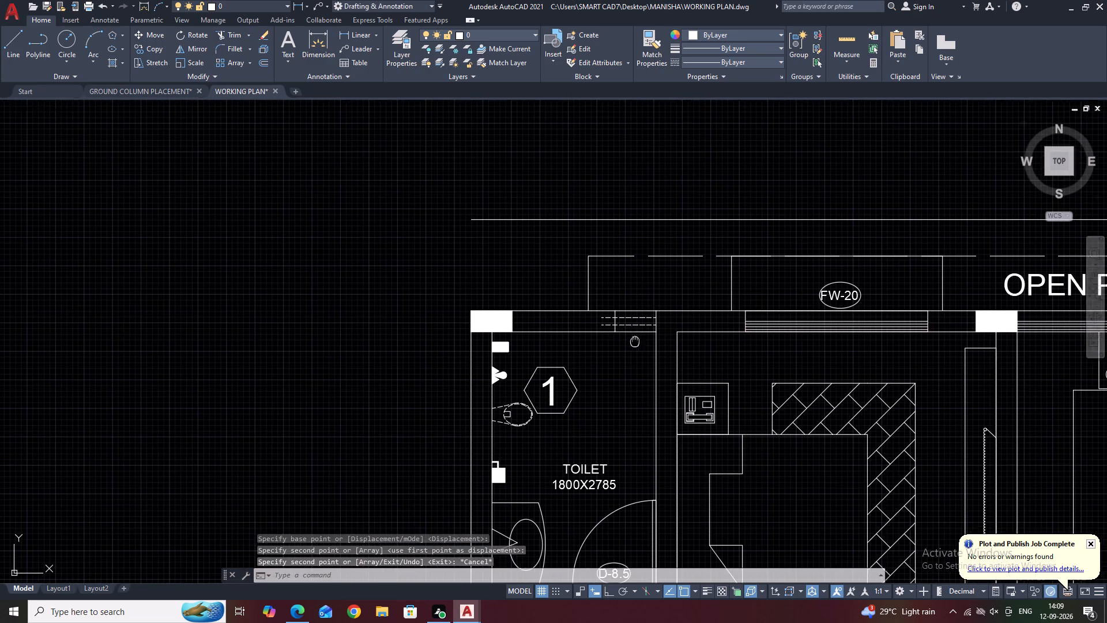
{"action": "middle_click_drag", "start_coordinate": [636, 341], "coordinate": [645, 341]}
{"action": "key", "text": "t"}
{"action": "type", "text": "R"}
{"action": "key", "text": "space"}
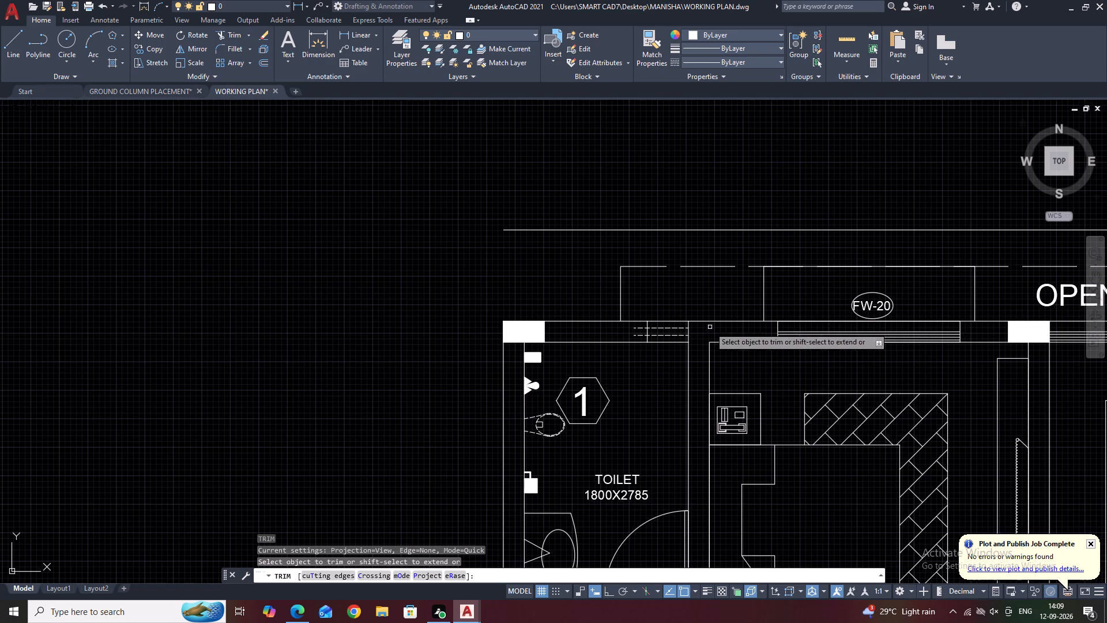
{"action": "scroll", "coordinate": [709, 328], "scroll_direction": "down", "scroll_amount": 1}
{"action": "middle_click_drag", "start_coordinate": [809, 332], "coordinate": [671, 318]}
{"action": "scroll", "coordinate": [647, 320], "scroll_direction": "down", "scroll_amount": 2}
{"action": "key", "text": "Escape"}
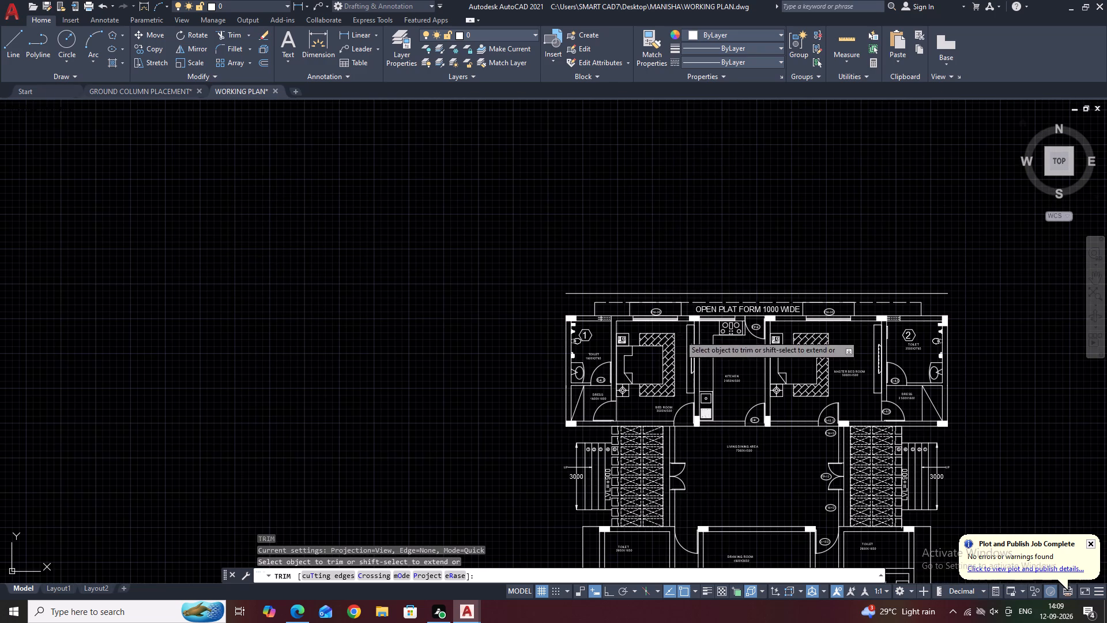
Stretch the west edge of the copied rectangle in toilet 1's north wall to the west ends of the two dashed lines.
{"action": "scroll", "coordinate": [676, 332], "scroll_direction": "up", "scroll_amount": 2}
{"action": "scroll", "coordinate": [532, 299], "scroll_direction": "up", "scroll_amount": 1}
{"action": "middle_click_drag", "start_coordinate": [553, 305], "coordinate": [784, 360]}
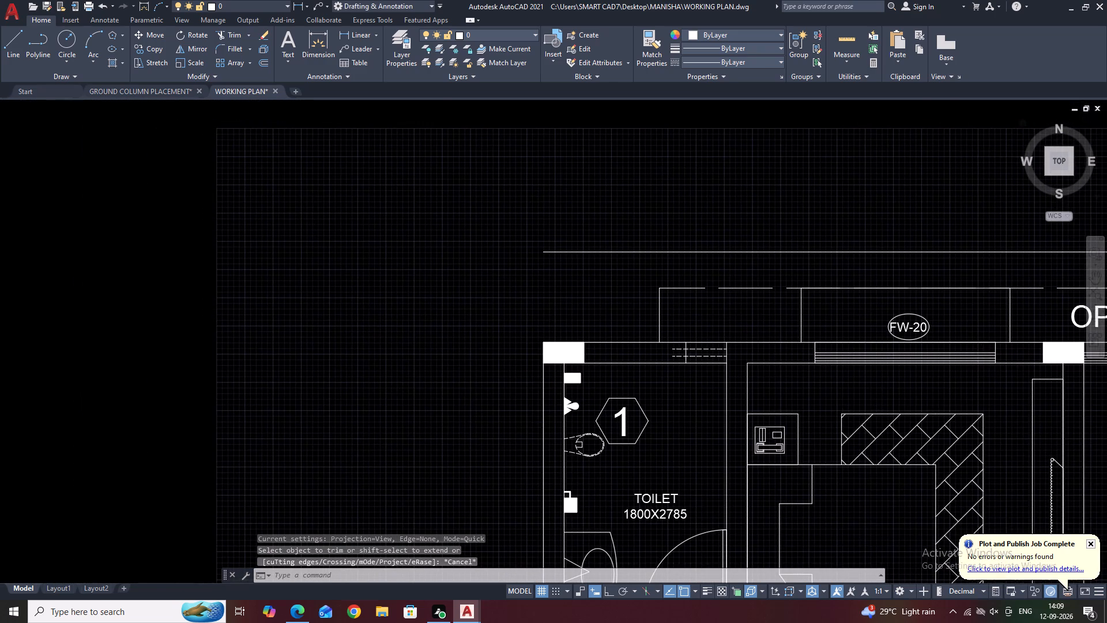
{"action": "scroll", "coordinate": [664, 350], "scroll_direction": "up", "scroll_amount": 3}
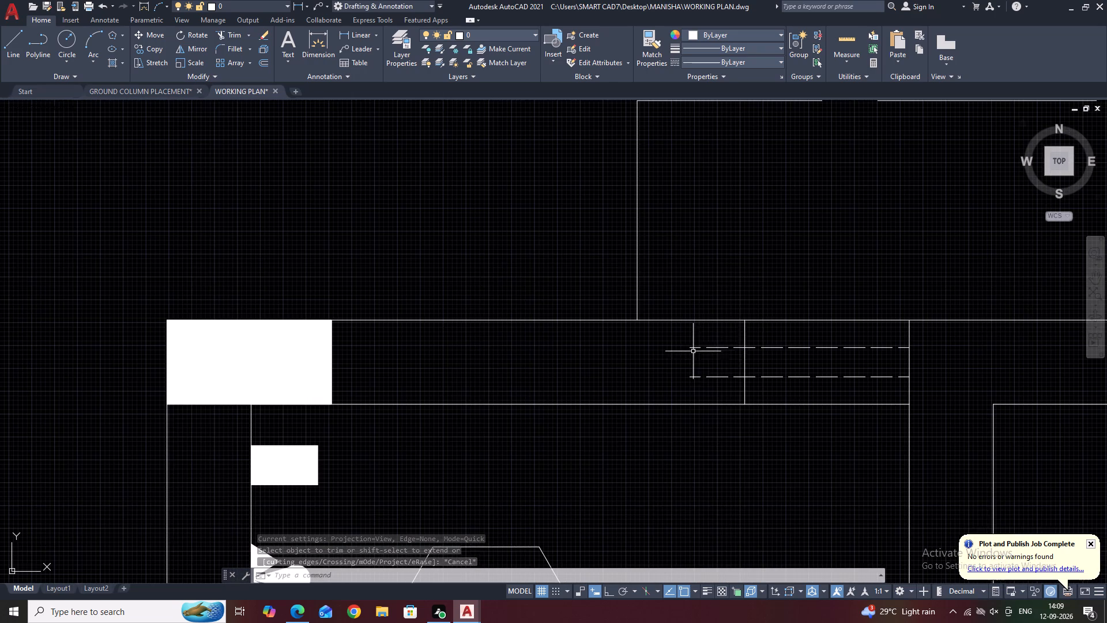
{"action": "left_click", "coordinate": [751, 332]}
{"action": "left_click", "coordinate": [729, 331]}
{"action": "left_click", "coordinate": [745, 361]}
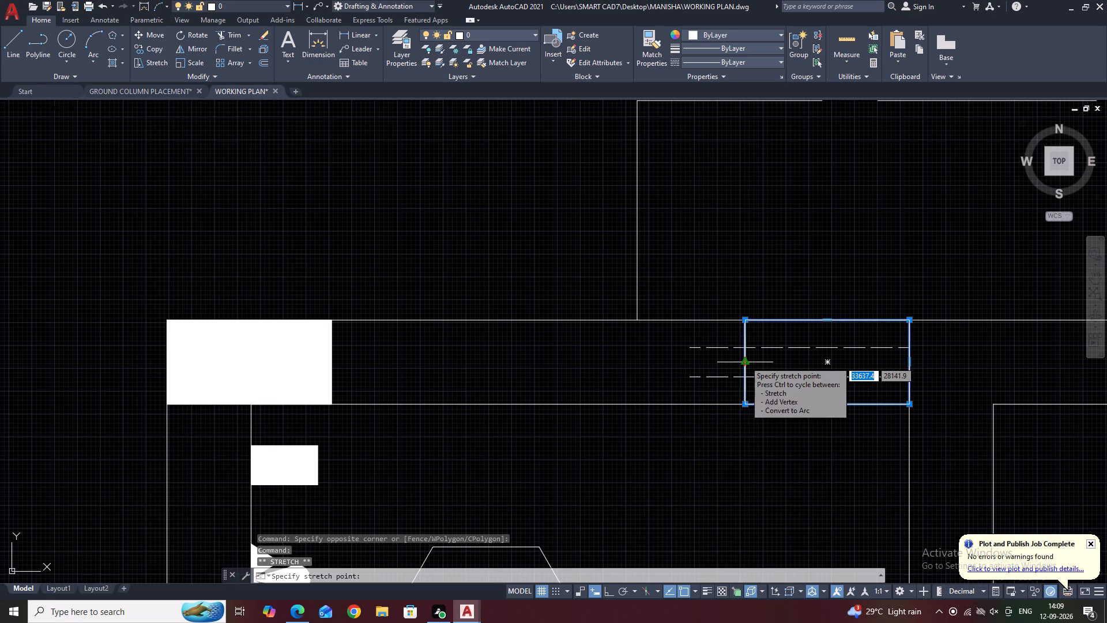
{"action": "left_click", "coordinate": [689, 362]}
{"action": "scroll", "coordinate": [684, 376], "scroll_direction": "up", "scroll_amount": 6}
{"action": "key", "text": "Escape"}
{"action": "left_click", "coordinate": [704, 343]}
{"action": "left_click", "coordinate": [660, 354]}
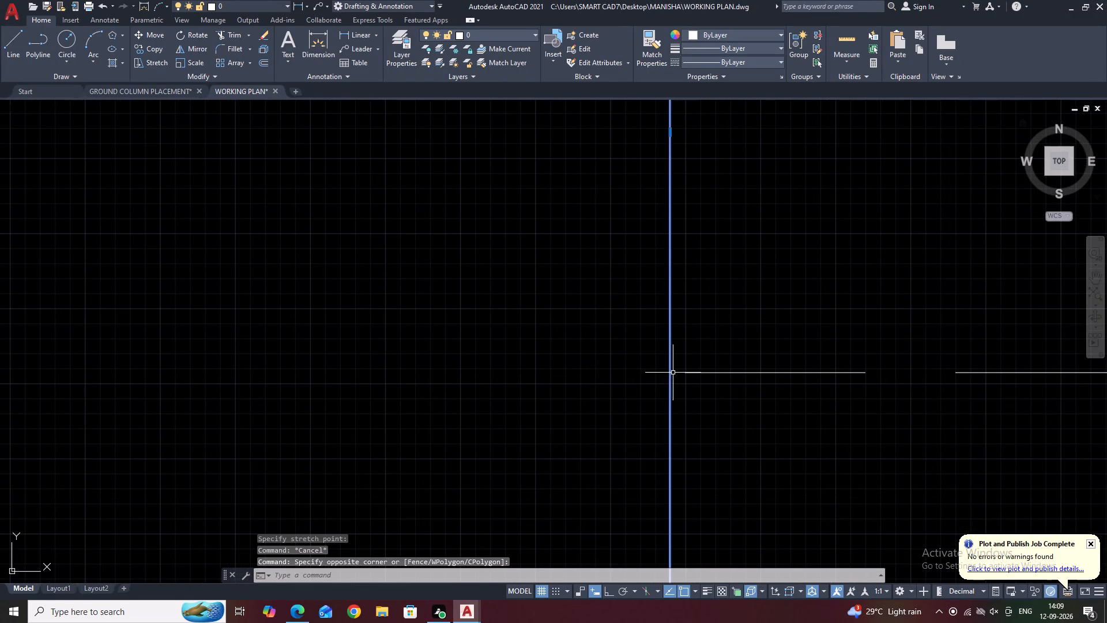
{"action": "scroll", "coordinate": [673, 373], "scroll_direction": "down", "scroll_amount": 3}
{"action": "left_click", "coordinate": [672, 310]}
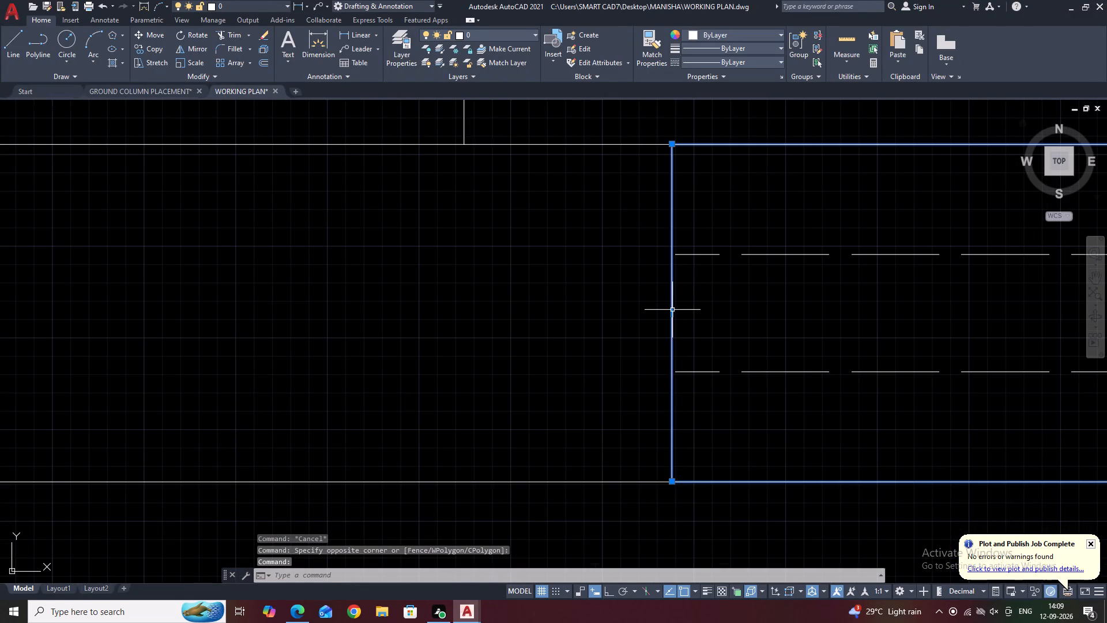
{"action": "left_click", "coordinate": [672, 313]}
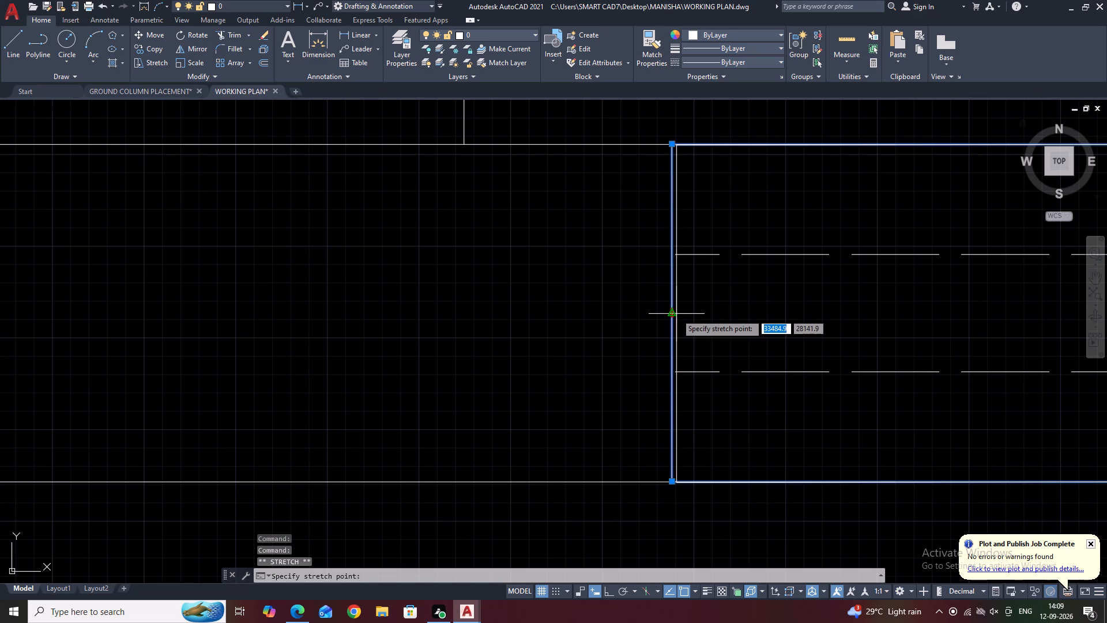
{"action": "scroll", "coordinate": [673, 313], "scroll_direction": "up", "scroll_amount": 2}
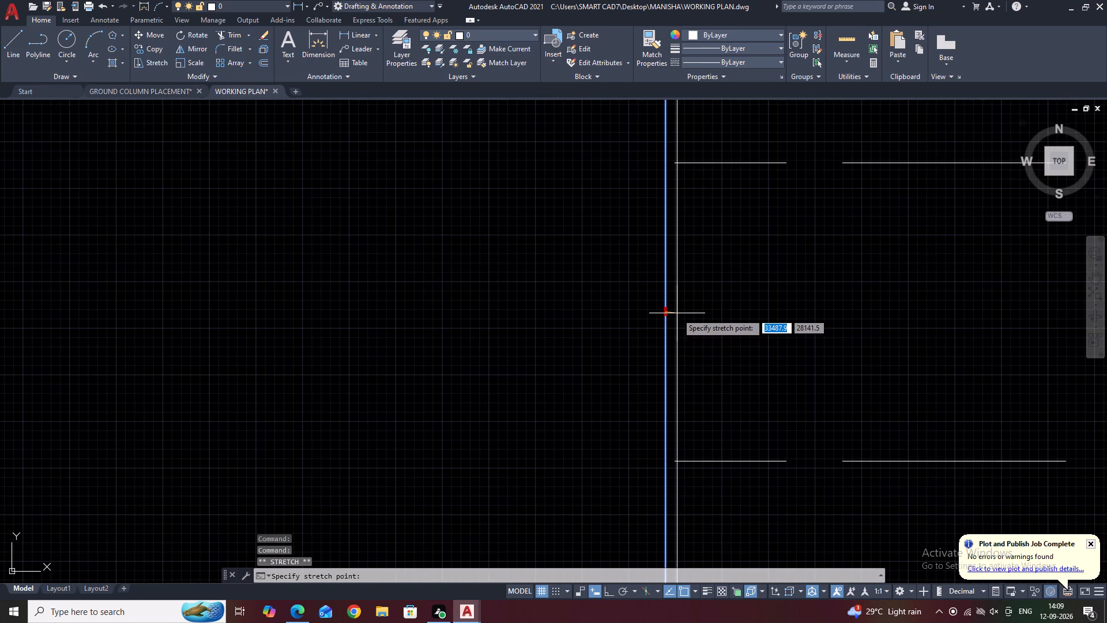
{"action": "left_click", "coordinate": [675, 313]}
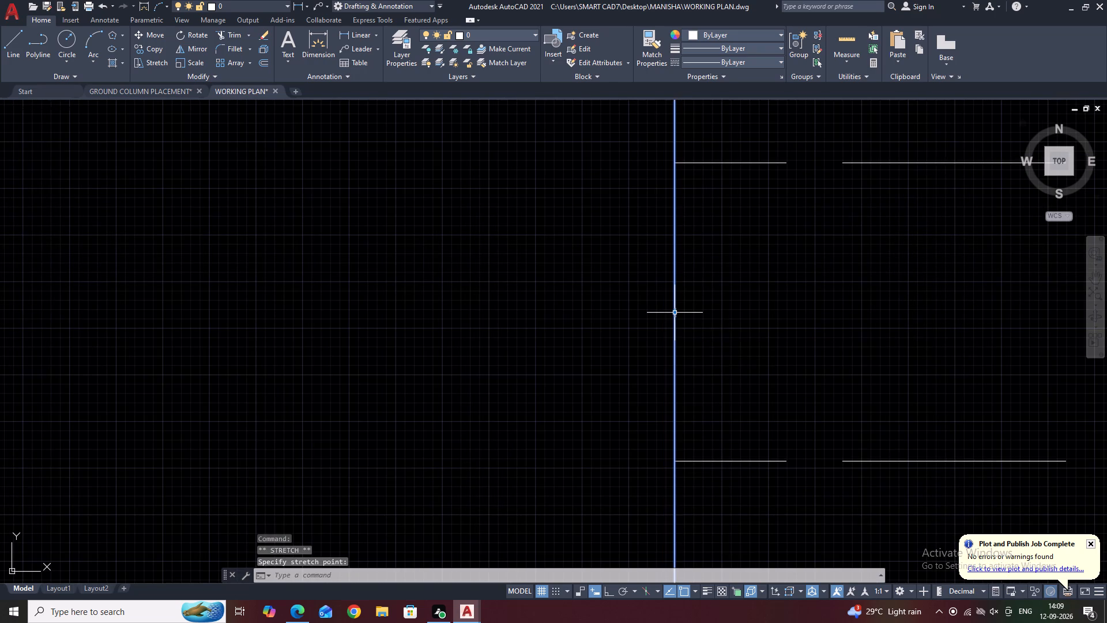
{"action": "key", "text": "Escape"}
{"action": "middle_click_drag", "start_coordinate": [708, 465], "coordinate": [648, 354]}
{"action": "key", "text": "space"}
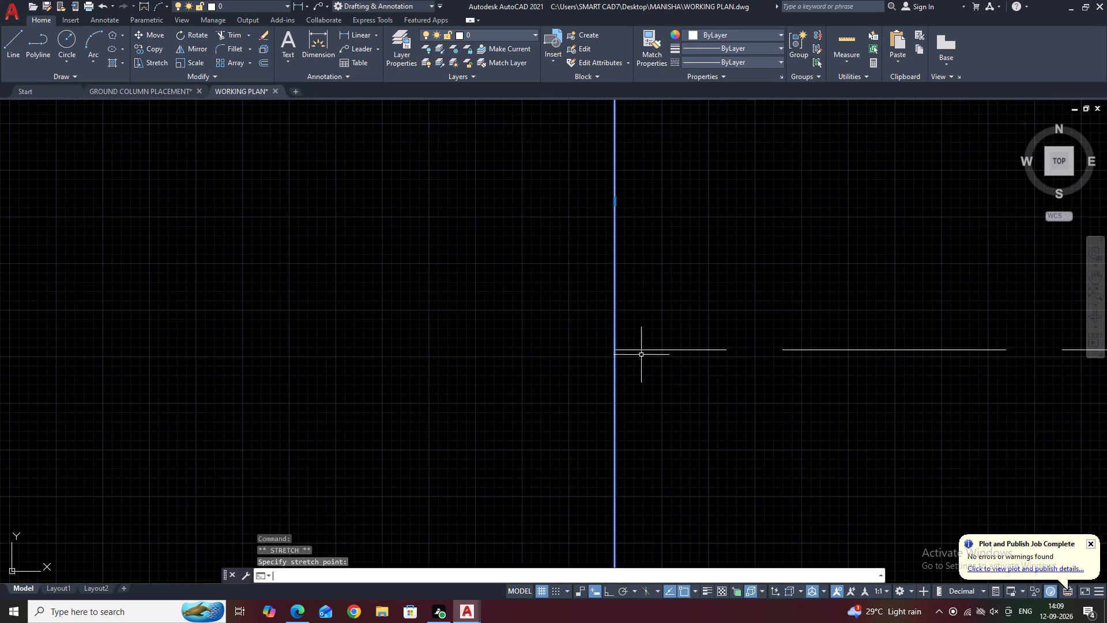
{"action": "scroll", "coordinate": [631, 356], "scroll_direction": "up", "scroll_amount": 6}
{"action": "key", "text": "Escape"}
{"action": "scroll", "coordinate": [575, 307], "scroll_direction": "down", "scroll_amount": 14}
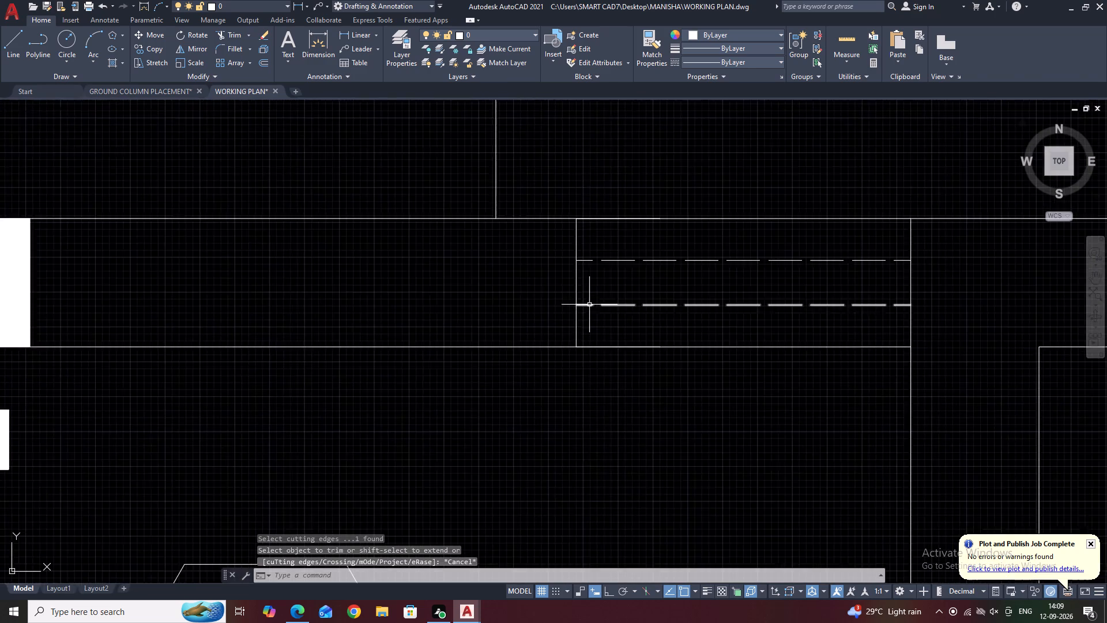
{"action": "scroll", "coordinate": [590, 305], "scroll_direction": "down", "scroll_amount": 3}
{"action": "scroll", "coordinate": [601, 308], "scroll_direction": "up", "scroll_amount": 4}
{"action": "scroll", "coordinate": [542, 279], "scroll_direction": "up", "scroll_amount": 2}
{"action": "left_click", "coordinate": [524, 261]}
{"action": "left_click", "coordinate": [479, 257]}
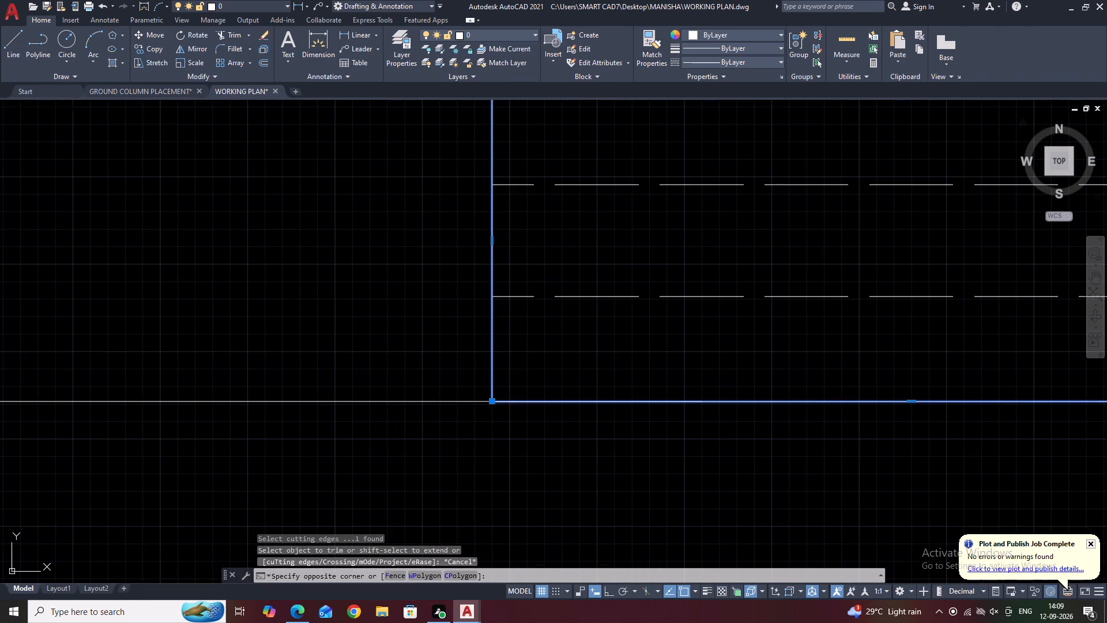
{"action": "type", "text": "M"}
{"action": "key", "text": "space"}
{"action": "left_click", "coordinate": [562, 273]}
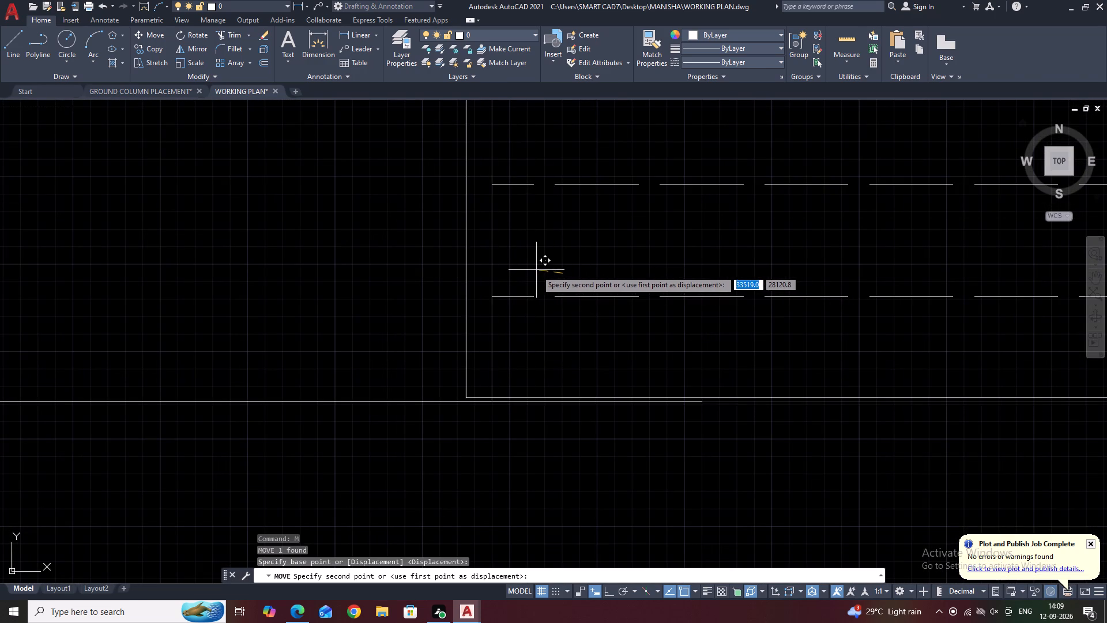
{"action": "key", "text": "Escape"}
Extend toilet 1's two dashed opening lines westward and trim them flush with the opening rectangle's west edge.
{"action": "scroll", "coordinate": [559, 272], "scroll_direction": "down", "scroll_amount": 5}
{"action": "scroll", "coordinate": [548, 274], "scroll_direction": "up", "scroll_amount": 3}
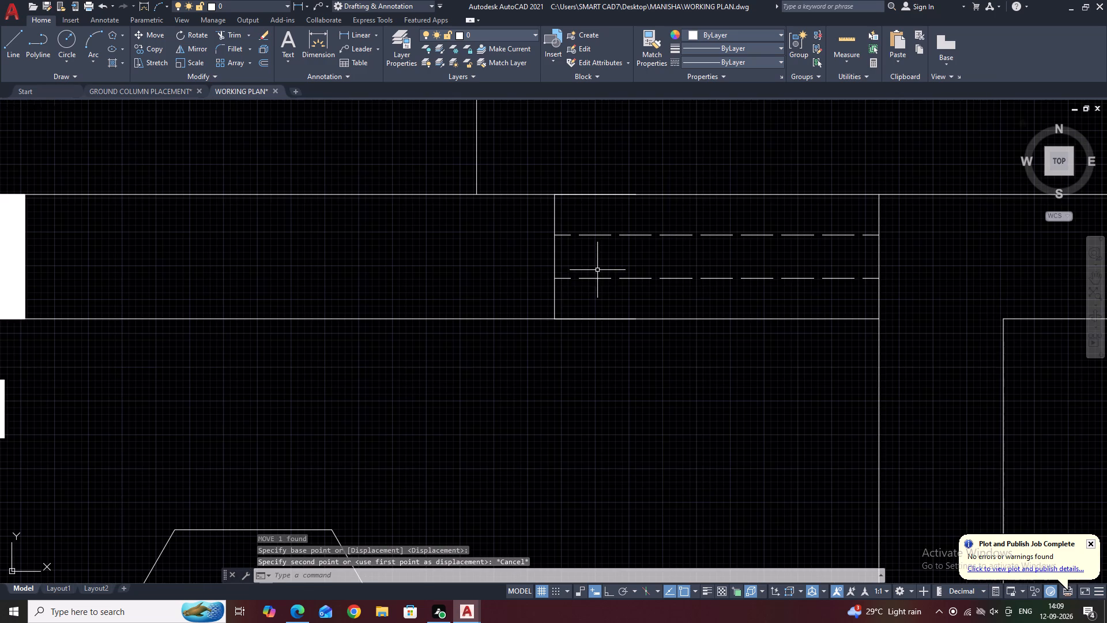
{"action": "left_click", "coordinate": [637, 223]}
{"action": "left_click_drag", "start_coordinate": [609, 279], "coordinate": [609, 286]}
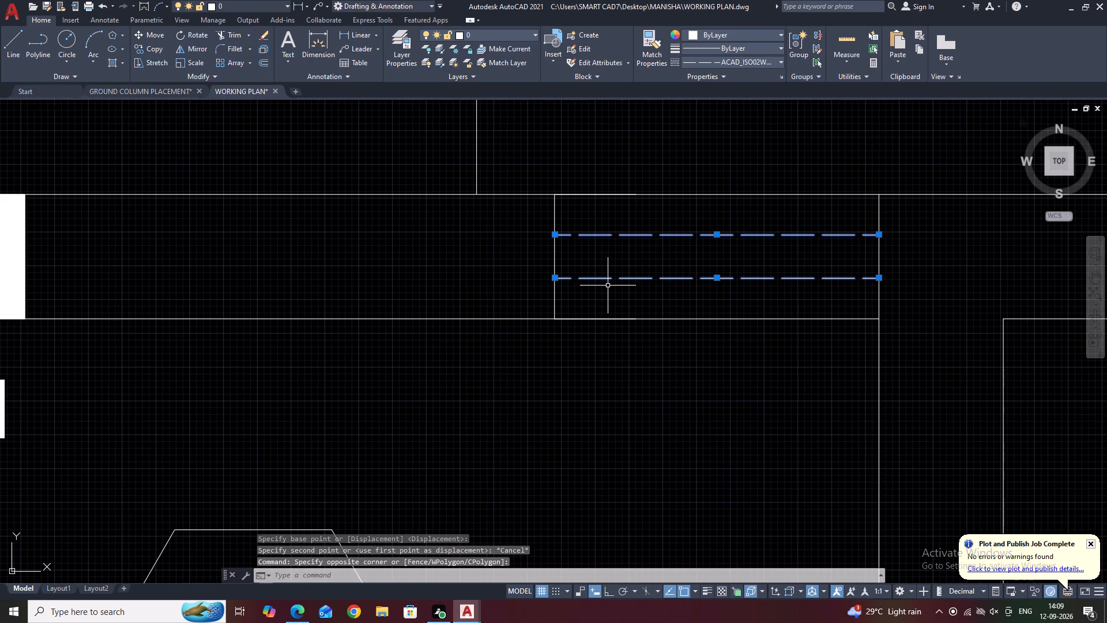
{"action": "key", "text": "Escape"}
{"action": "type", "text": "EX"}
{"action": "key", "text": "space"}
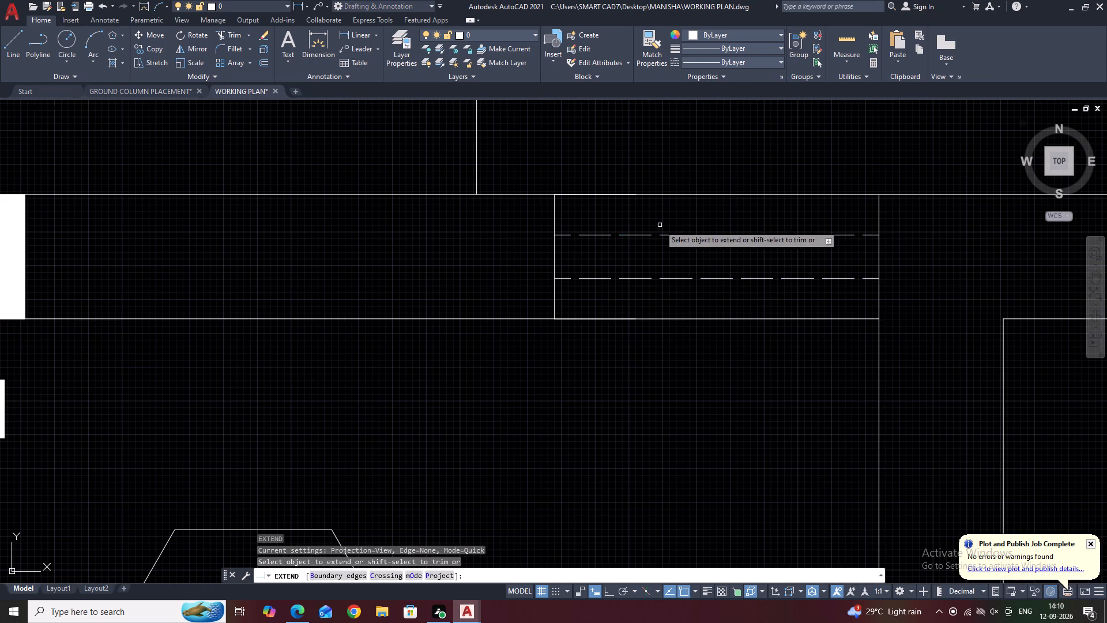
{"action": "left_click", "coordinate": [660, 225]}
{"action": "left_click", "coordinate": [641, 280]}
{"action": "left_click_drag", "start_coordinate": [635, 288], "coordinate": [634, 283]}
{"action": "left_click", "coordinate": [623, 229]}
{"action": "key", "text": "Escape"}
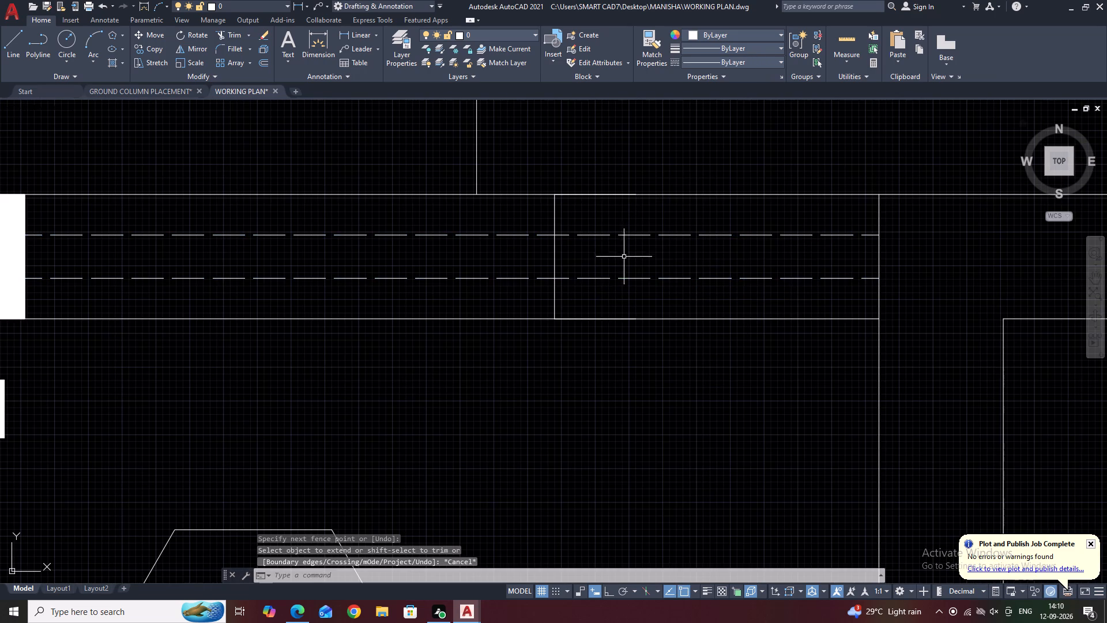
{"action": "scroll", "coordinate": [624, 257], "scroll_direction": "down", "scroll_amount": 1}
{"action": "type", "text": "TR"}
{"action": "key", "text": "space"}
{"action": "left_click", "coordinate": [545, 226]}
{"action": "left_click", "coordinate": [528, 271]}
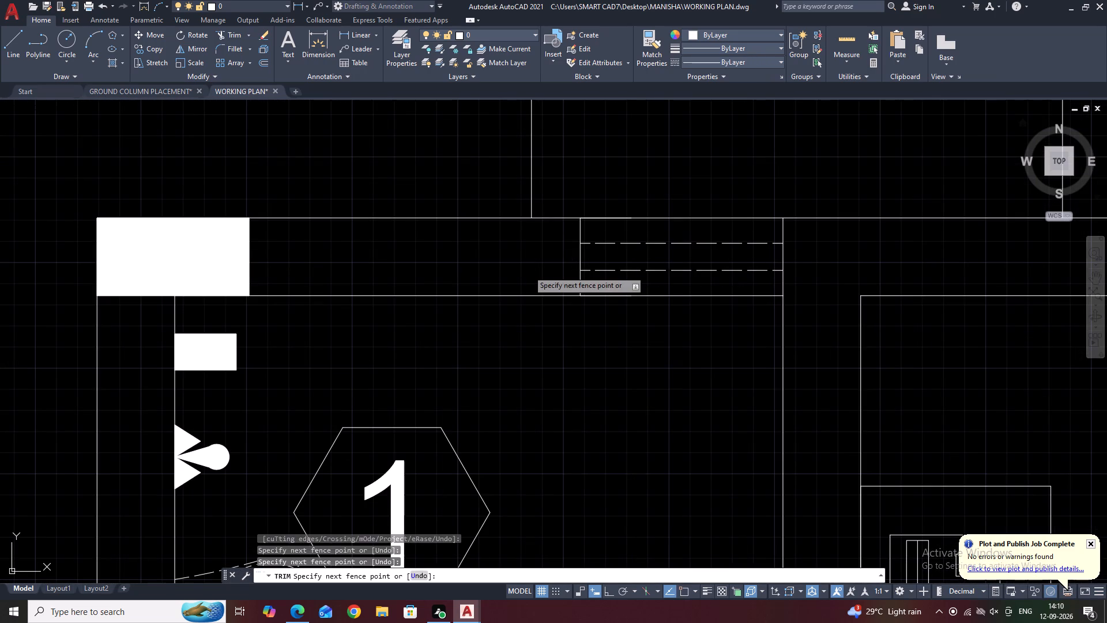
{"action": "key", "text": "Escape"}
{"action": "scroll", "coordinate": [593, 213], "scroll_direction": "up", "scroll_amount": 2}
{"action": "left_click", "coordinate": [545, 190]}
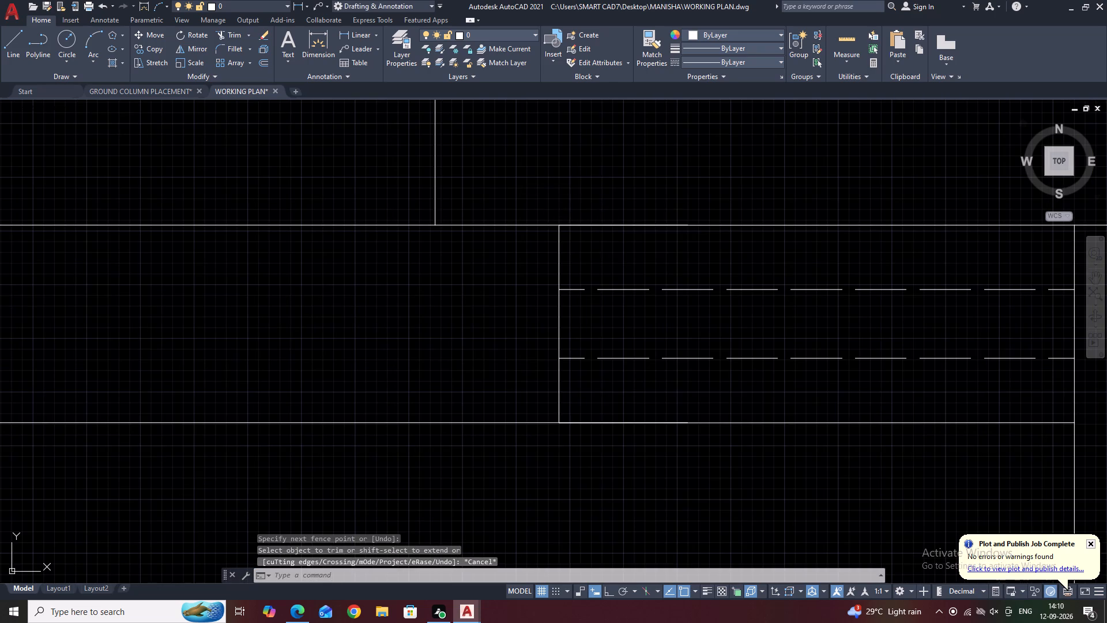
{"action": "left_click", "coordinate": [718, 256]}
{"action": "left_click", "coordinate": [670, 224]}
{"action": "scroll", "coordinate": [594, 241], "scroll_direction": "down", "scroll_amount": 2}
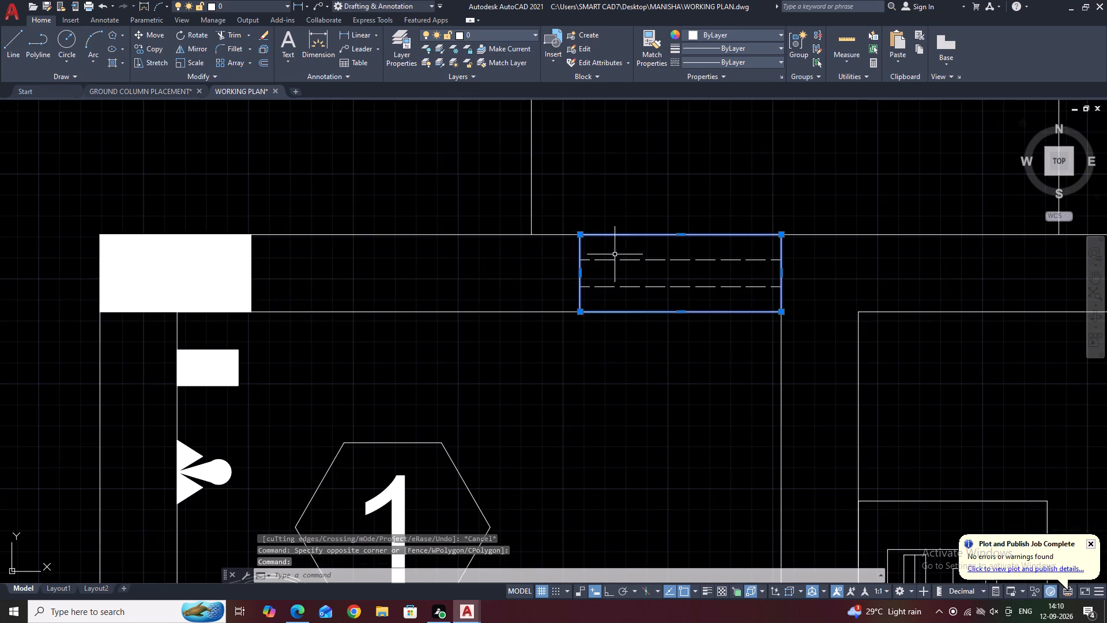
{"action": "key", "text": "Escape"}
Shorten the outer and inner lines of toilet 1's north wall to end at the widened opening rectangle's west edge.
{"action": "left_click", "coordinate": [565, 233]}
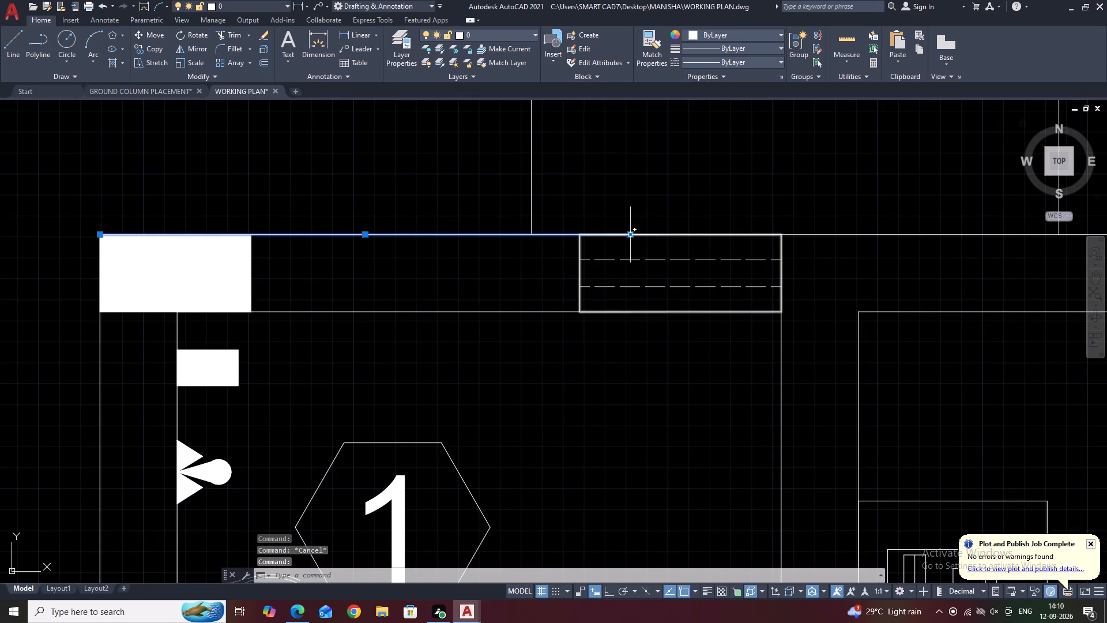
{"action": "left_click", "coordinate": [630, 232]}
{"action": "left_click", "coordinate": [580, 235]}
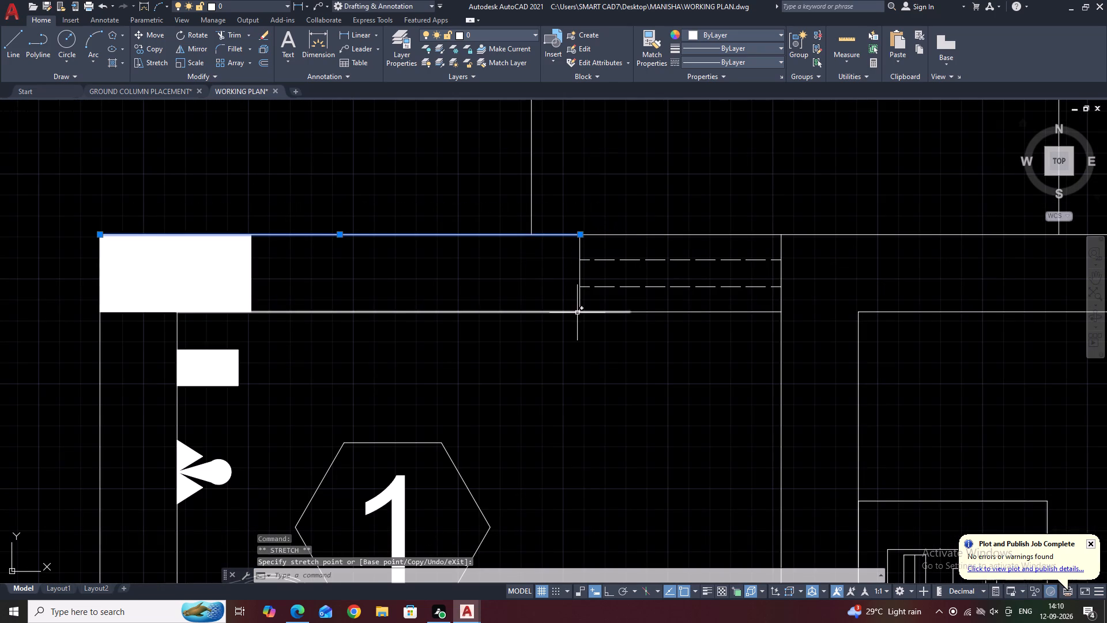
{"action": "left_click", "coordinate": [571, 313]}
{"action": "left_click", "coordinate": [630, 312]}
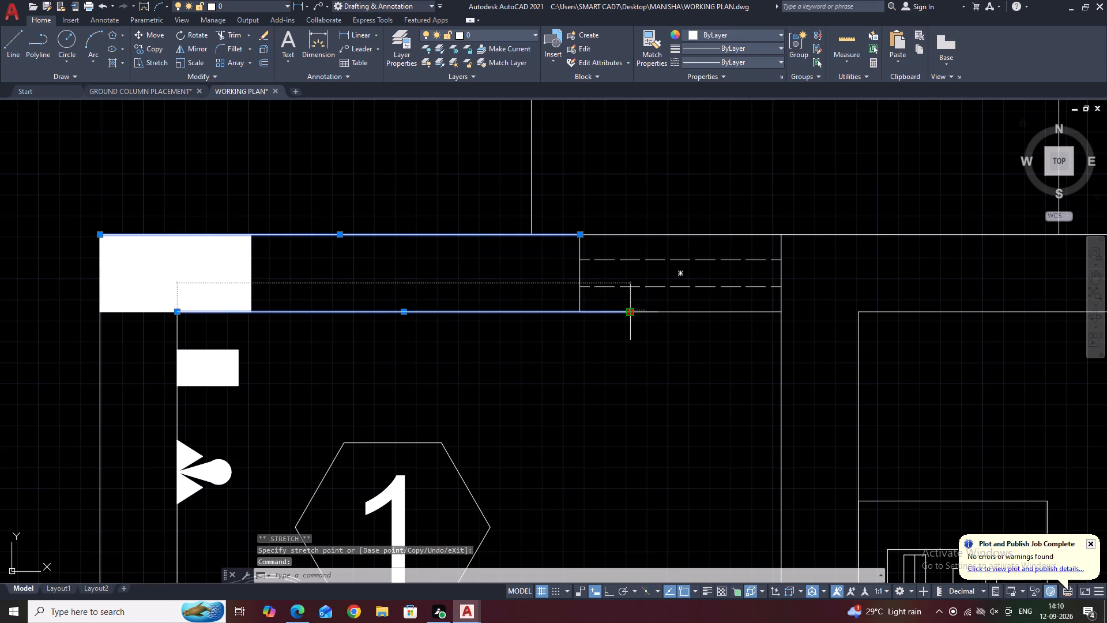
{"action": "left_click", "coordinate": [582, 313]}
{"action": "key", "text": "Escape"}
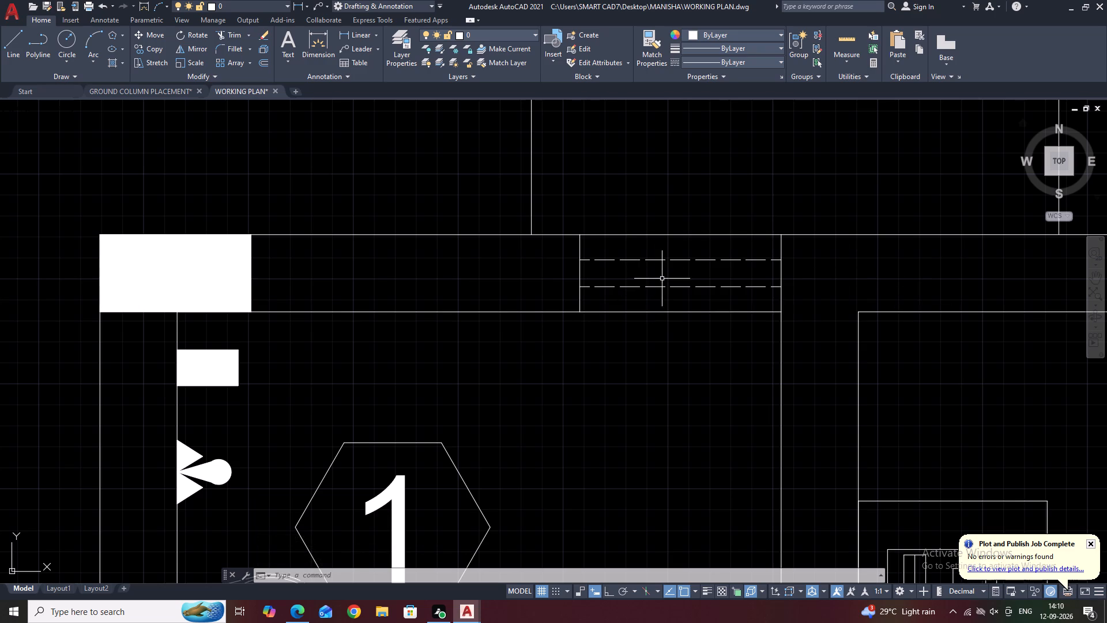
Examine the northern rooms and the living area of the floor plan for details still missing on the west side.
{"action": "scroll", "coordinate": [864, 554], "scroll_direction": "down", "scroll_amount": 1}
{"action": "middle_click_drag", "start_coordinate": [630, 433], "coordinate": [691, 491]}
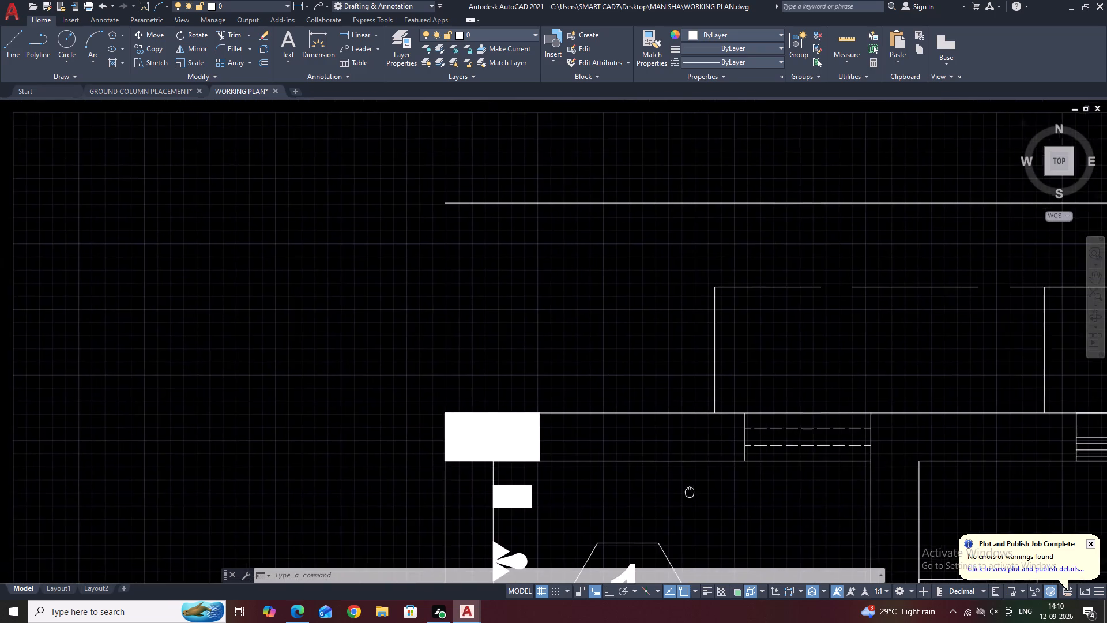
{"action": "middle_click_drag", "start_coordinate": [691, 491], "coordinate": [701, 461]}
{"action": "scroll", "coordinate": [656, 376], "scroll_direction": "down", "scroll_amount": 2}
{"action": "middle_click_drag", "start_coordinate": [865, 392], "coordinate": [857, 368]}
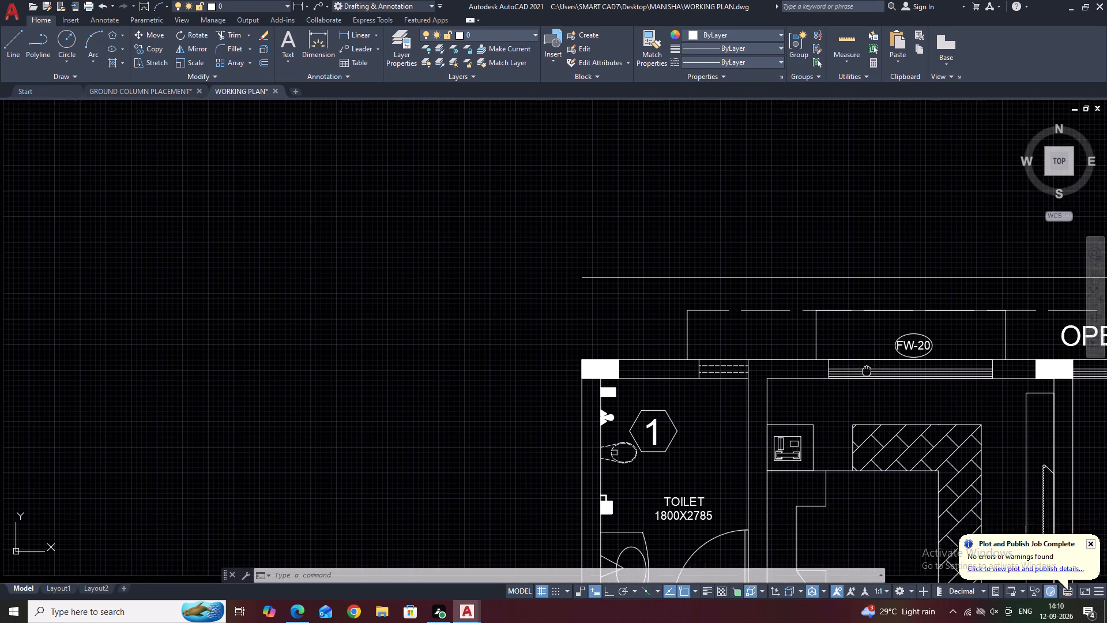
{"action": "middle_click_drag", "start_coordinate": [857, 368], "coordinate": [827, 367]}
{"action": "scroll", "coordinate": [752, 396], "scroll_direction": "down", "scroll_amount": 2}
{"action": "middle_click_drag", "start_coordinate": [754, 447], "coordinate": [723, 424]}
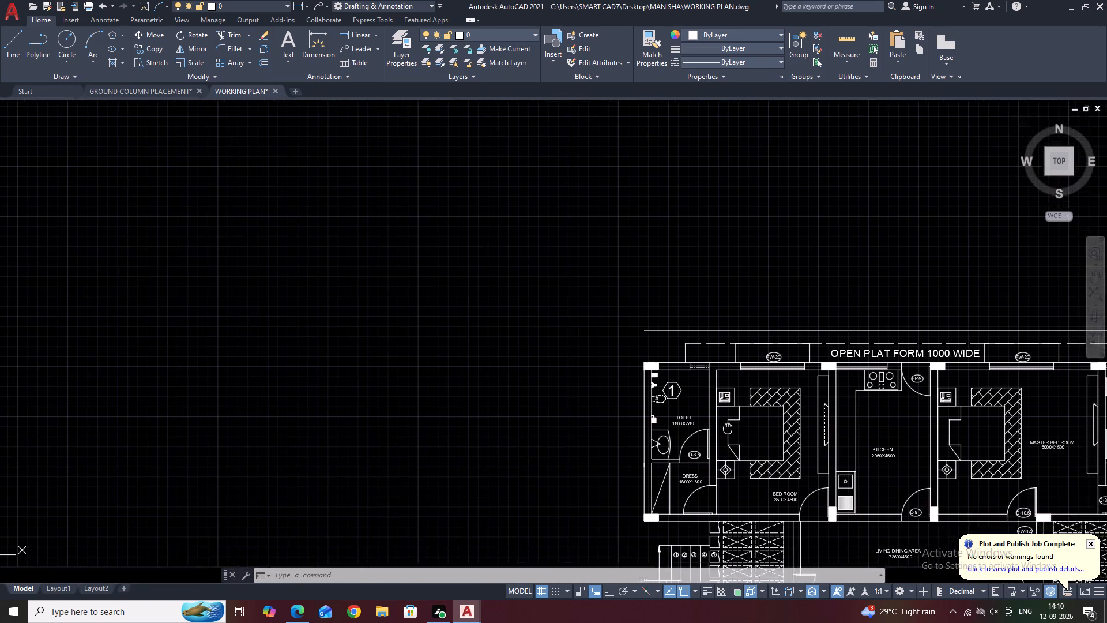
{"action": "middle_click_drag", "start_coordinate": [723, 424], "coordinate": [709, 393]}
{"action": "scroll", "coordinate": [711, 396], "scroll_direction": "down", "scroll_amount": 1}
{"action": "middle_click_drag", "start_coordinate": [777, 446], "coordinate": [756, 382]}
{"action": "scroll", "coordinate": [730, 369], "scroll_direction": "up", "scroll_amount": 2}
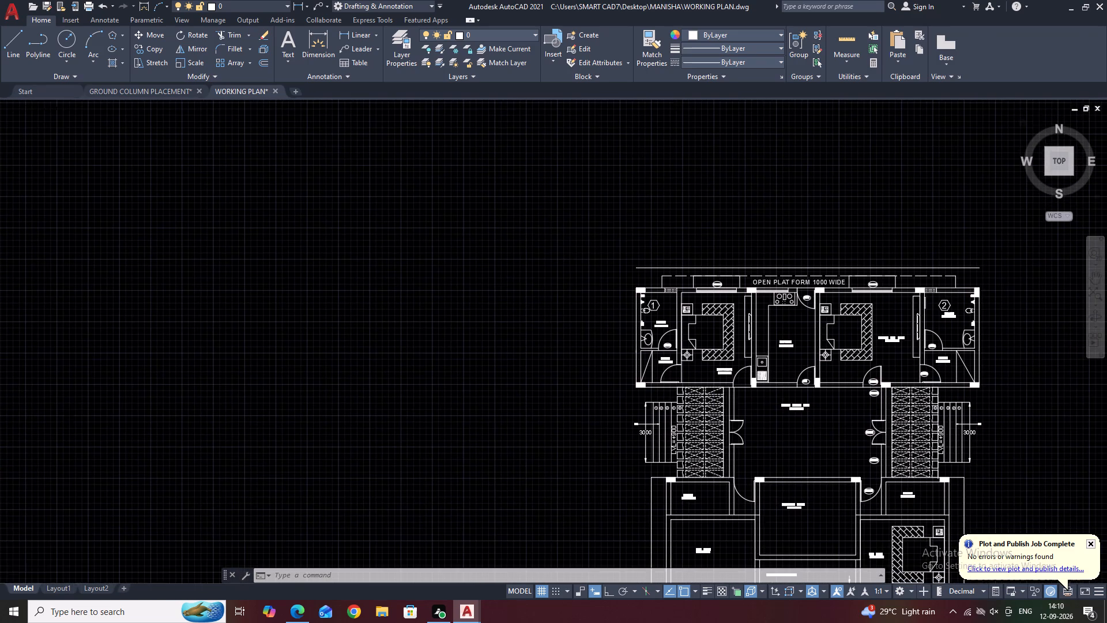
Copy the D-8.5 door tag from the 1800X2785 toilet's door to the door of the 1800X1600 dress.
{"action": "scroll", "coordinate": [730, 369], "scroll_direction": "up", "scroll_amount": 2}
{"action": "middle_click_drag", "start_coordinate": [658, 358], "coordinate": [702, 403]}
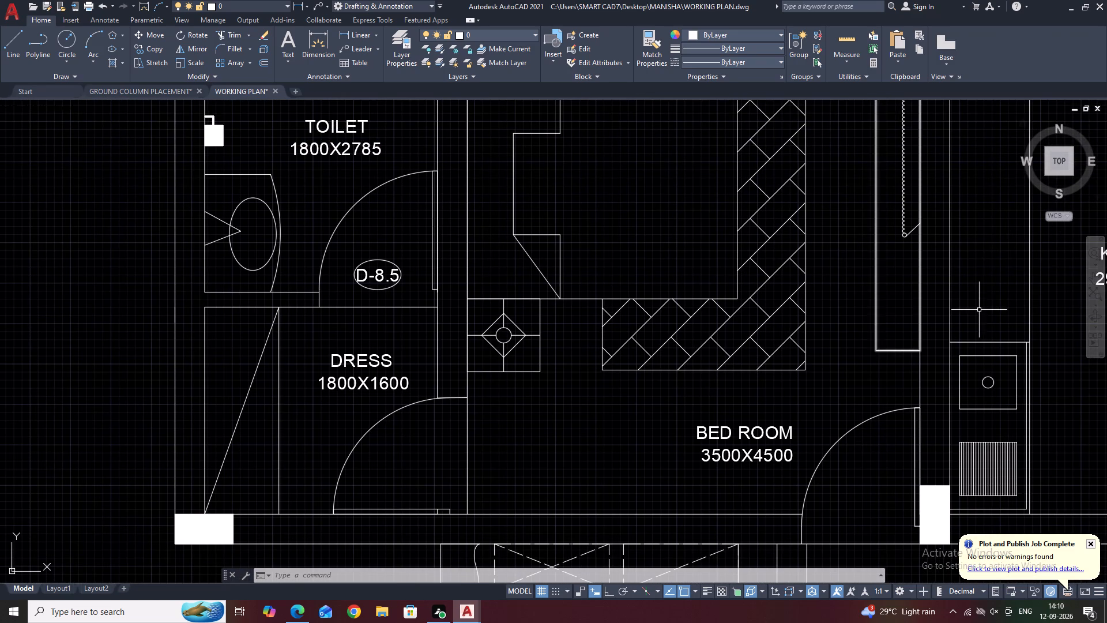
{"action": "scroll", "coordinate": [564, 356], "scroll_direction": "down", "scroll_amount": 2}
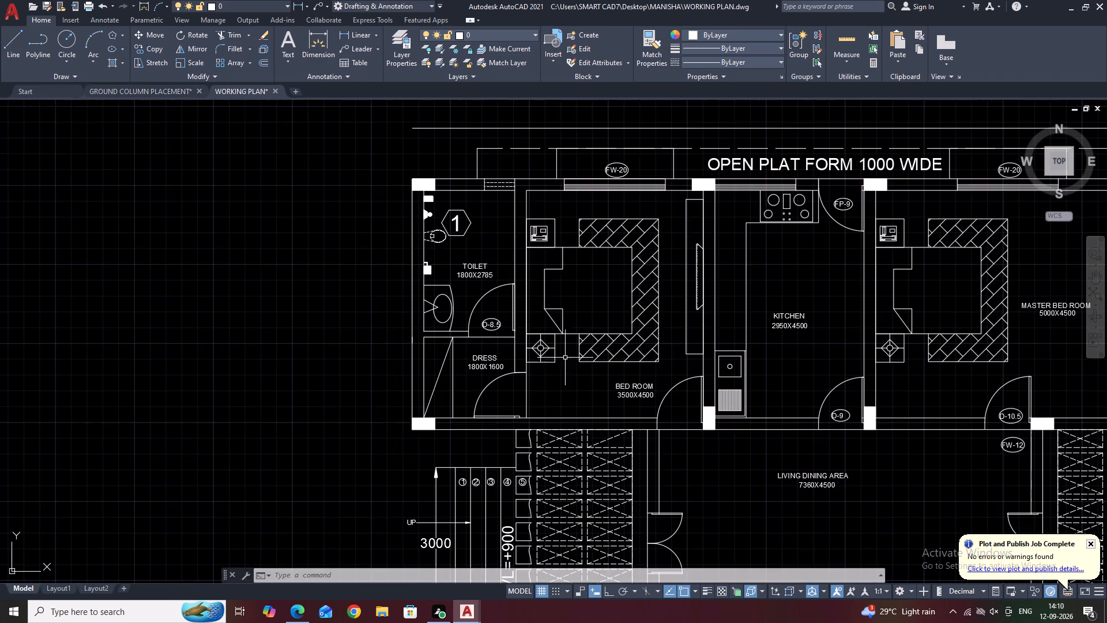
{"action": "scroll", "coordinate": [495, 333], "scroll_direction": "up", "scroll_amount": 4}
{"action": "left_click_drag", "start_coordinate": [522, 320], "coordinate": [516, 311]}
{"action": "left_click", "coordinate": [401, 228]}
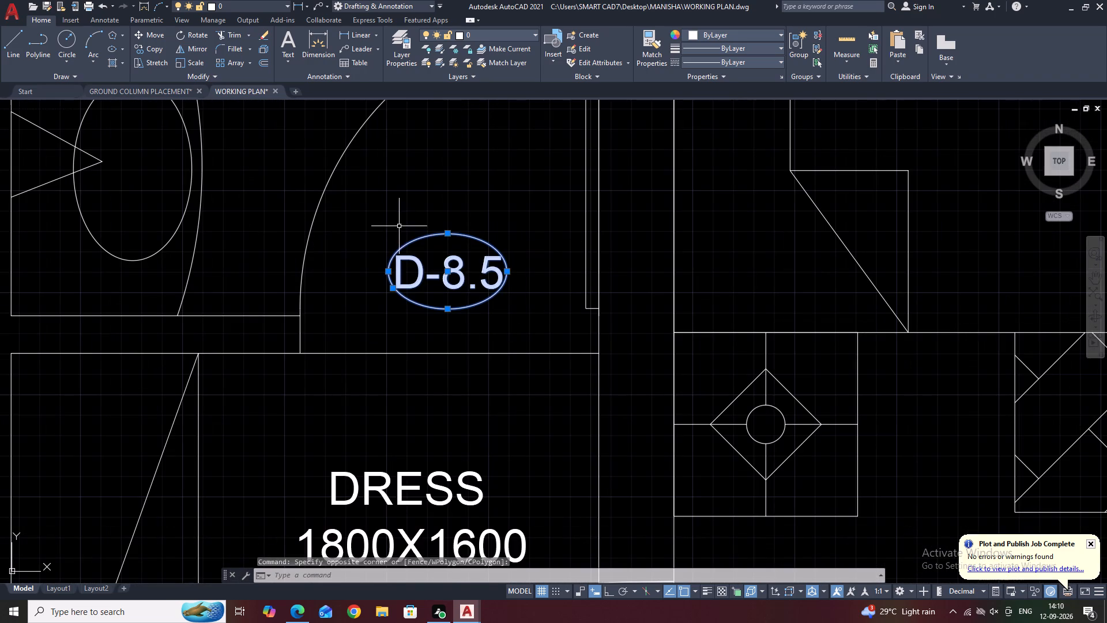
{"action": "left_click", "coordinate": [161, 50]}
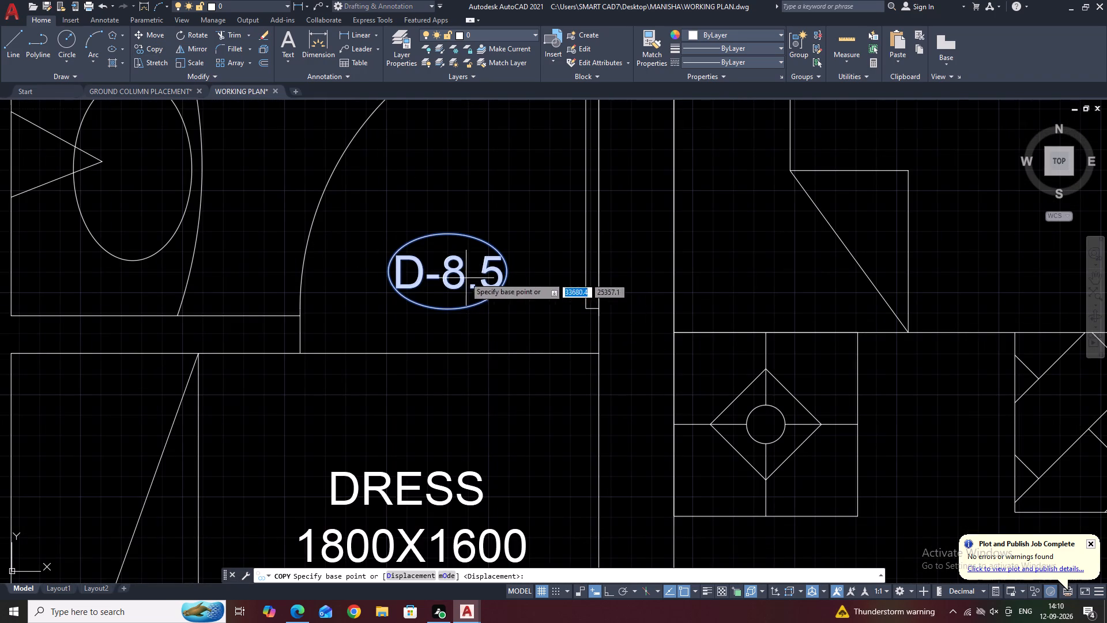
{"action": "left_click", "coordinate": [463, 275]}
{"action": "scroll", "coordinate": [496, 294], "scroll_direction": "down", "scroll_amount": 3}
{"action": "scroll", "coordinate": [530, 411], "scroll_direction": "up", "scroll_amount": 2}
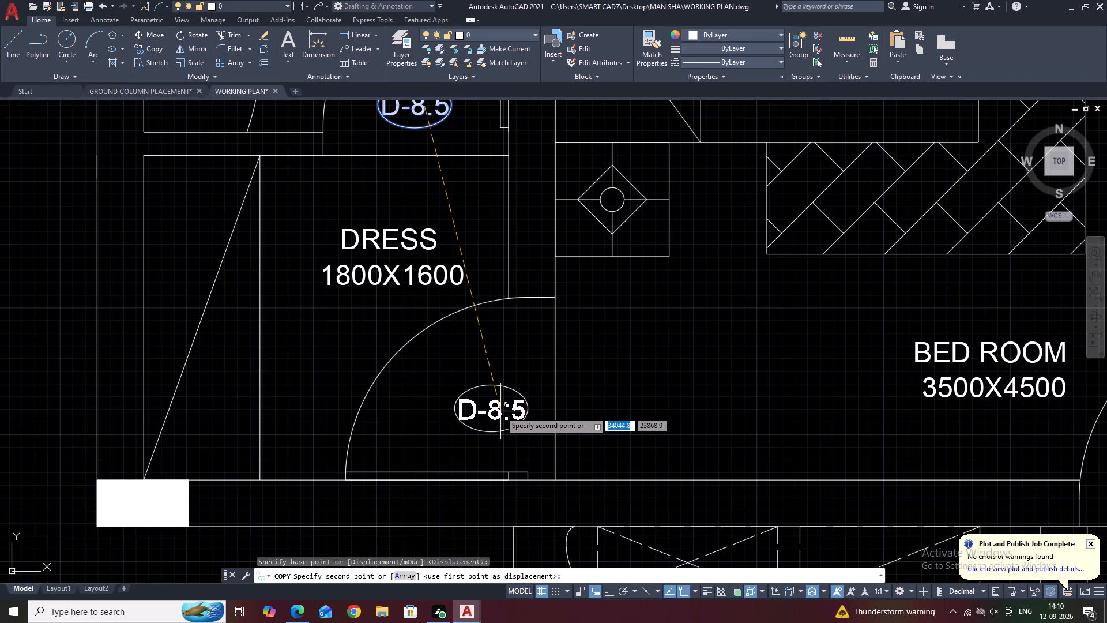
{"action": "left_click", "coordinate": [499, 411]}
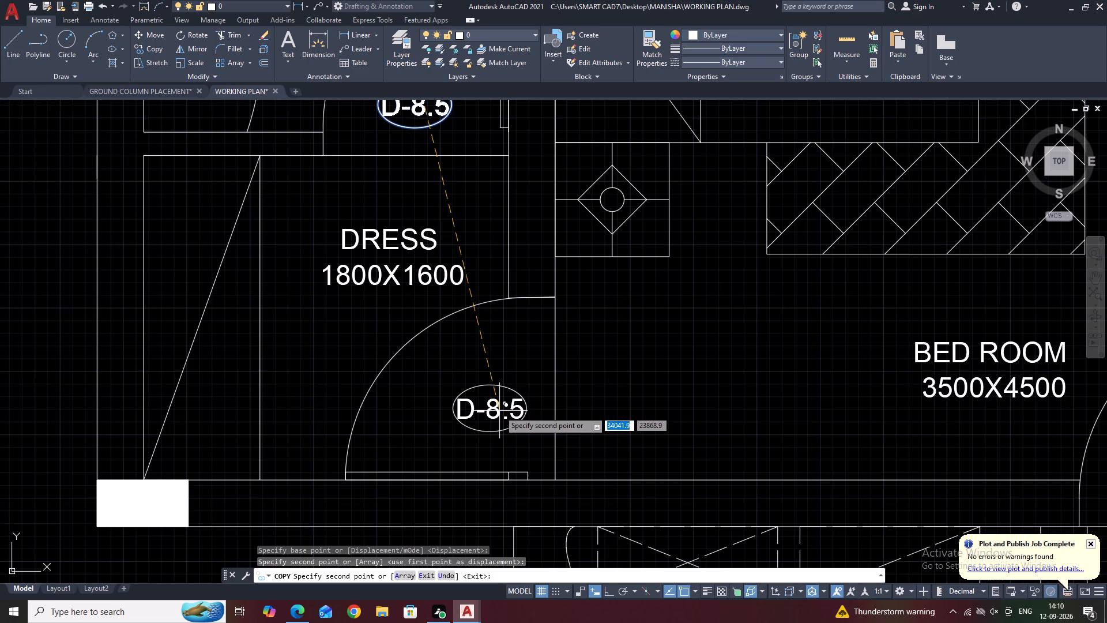
{"action": "right_click", "coordinate": [499, 411]}
{"action": "left_click", "coordinate": [522, 433]}
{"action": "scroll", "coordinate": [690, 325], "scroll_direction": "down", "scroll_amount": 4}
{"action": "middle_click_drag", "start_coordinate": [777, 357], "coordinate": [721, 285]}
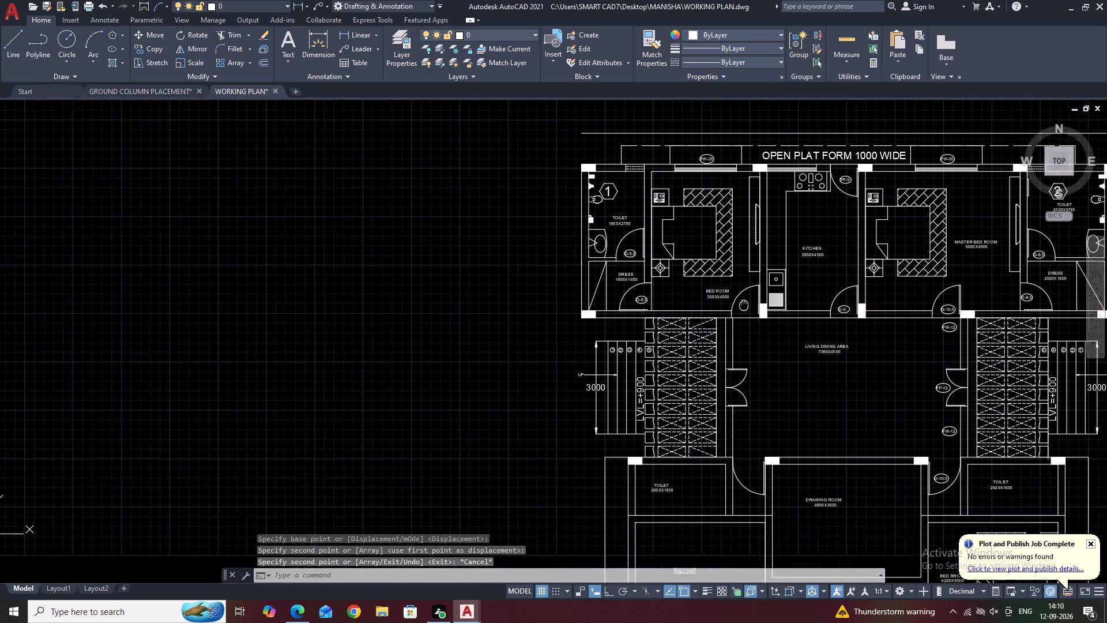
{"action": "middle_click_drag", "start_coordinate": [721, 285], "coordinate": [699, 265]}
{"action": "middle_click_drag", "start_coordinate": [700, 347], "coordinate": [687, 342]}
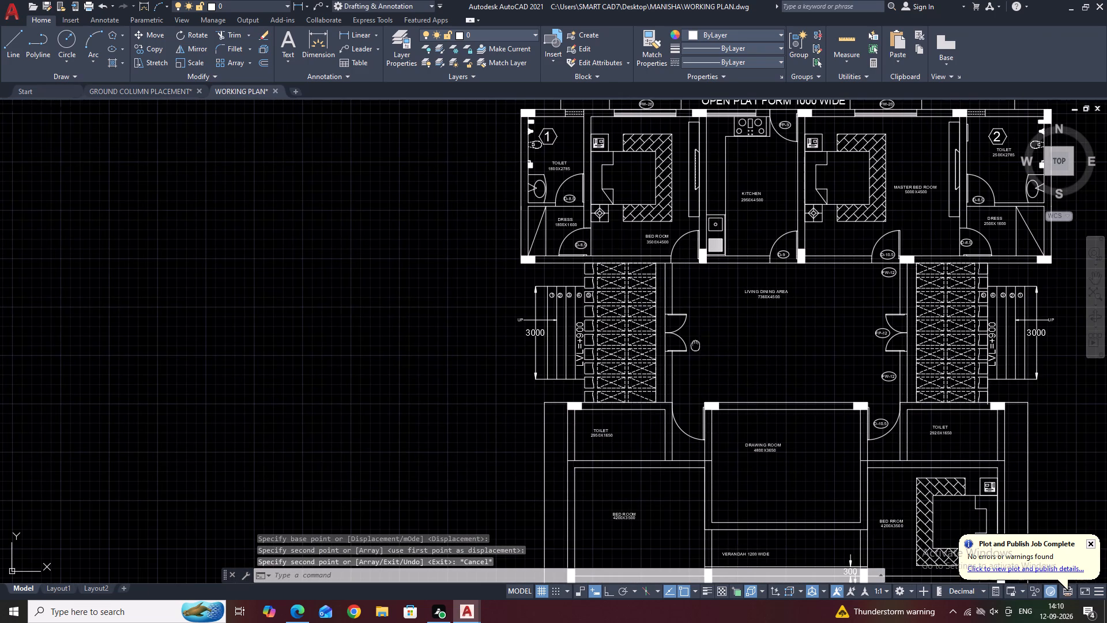
Add a linear dimension across the gap between the living dining area's east wall and the dashed crossed panels.
{"action": "middle_click_drag", "start_coordinate": [687, 342], "coordinate": [833, 436]}
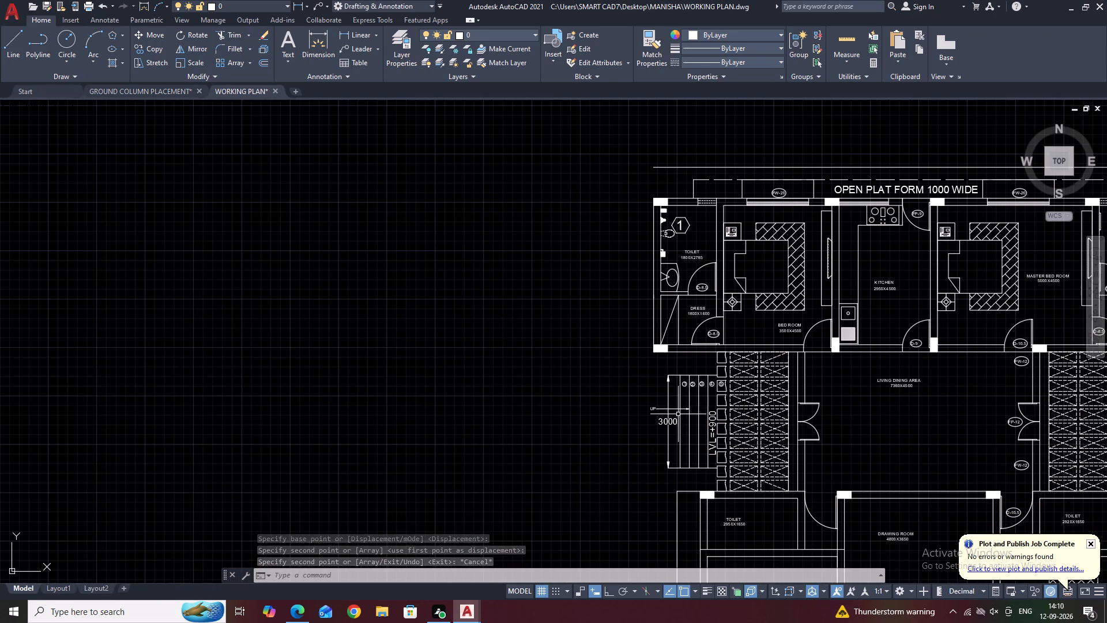
{"action": "middle_click_drag", "start_coordinate": [843, 404], "coordinate": [801, 406]}
{"action": "scroll", "coordinate": [631, 388], "scroll_direction": "up", "scroll_amount": 2}
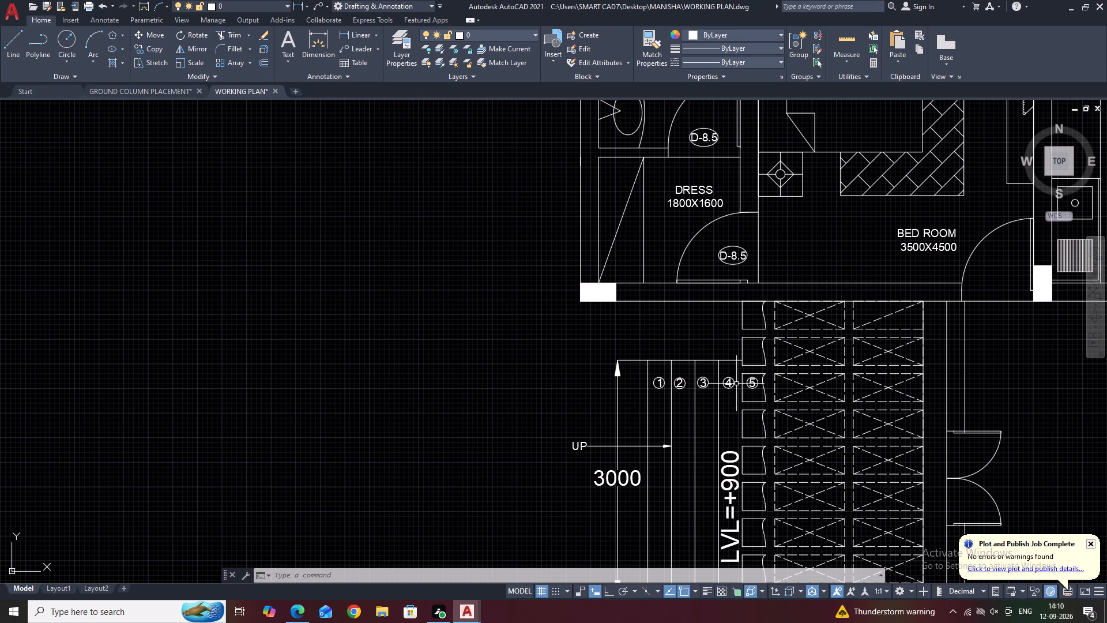
{"action": "middle_click_drag", "start_coordinate": [841, 364], "coordinate": [535, 346]}
{"action": "scroll", "coordinate": [539, 354], "scroll_direction": "down", "scroll_amount": 2}
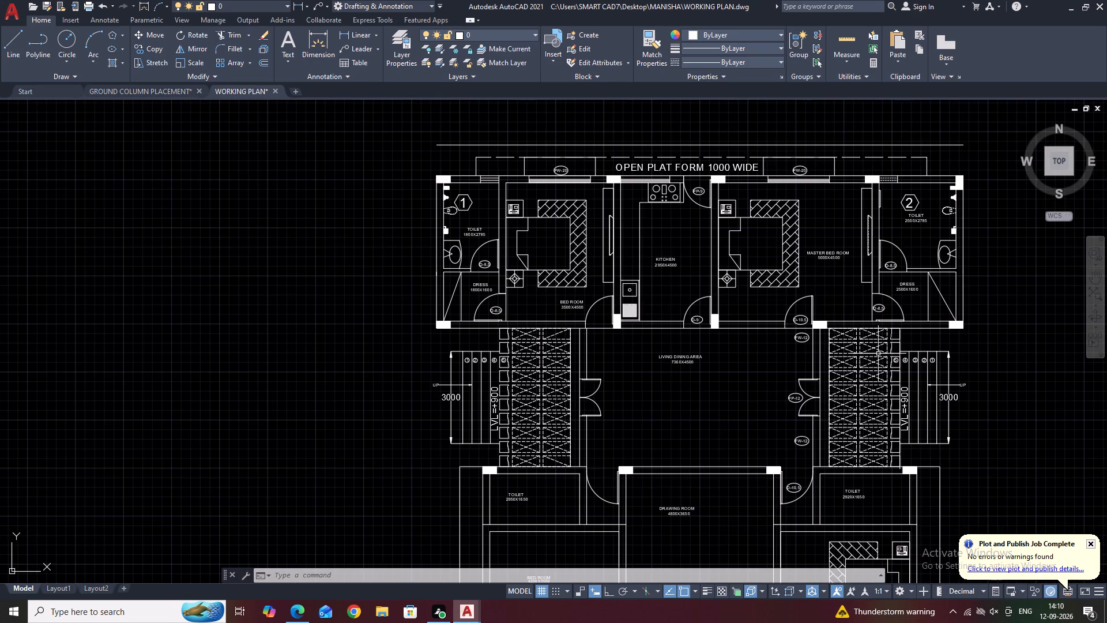
{"action": "middle_click_drag", "start_coordinate": [889, 349], "coordinate": [843, 355]}
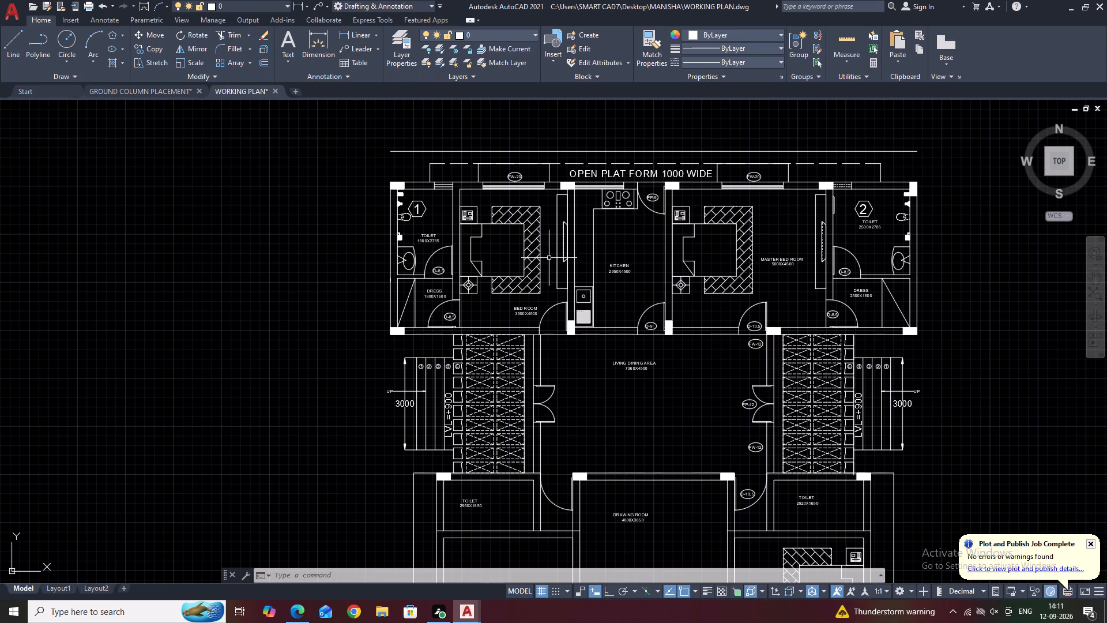
{"action": "left_click", "coordinate": [362, 27]}
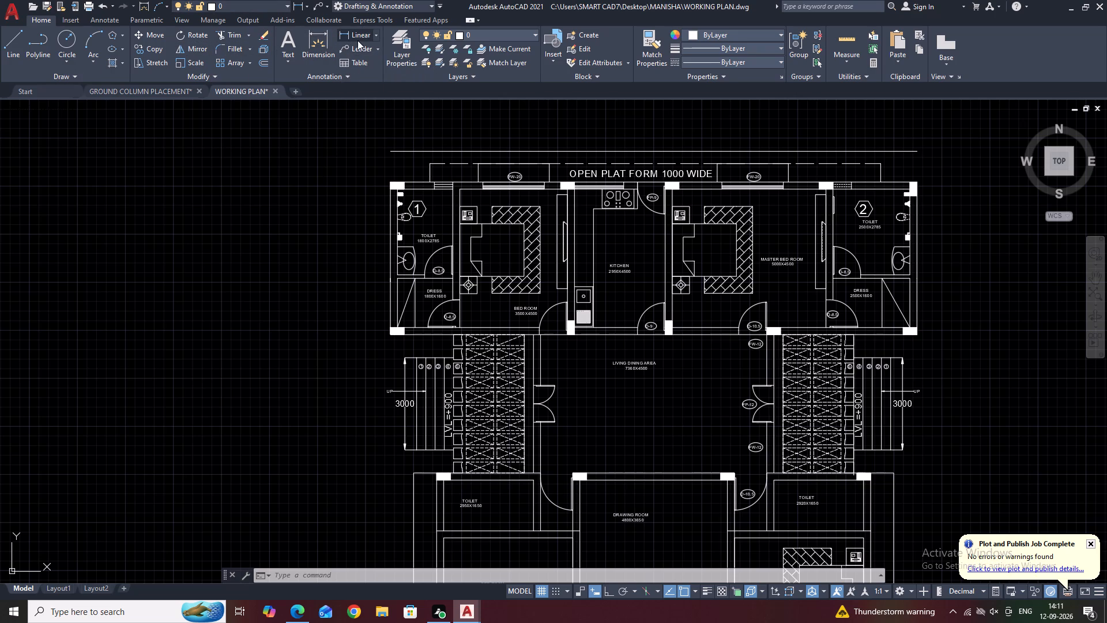
{"action": "left_click", "coordinate": [357, 40]}
{"action": "scroll", "coordinate": [781, 391], "scroll_direction": "up", "scroll_amount": 2}
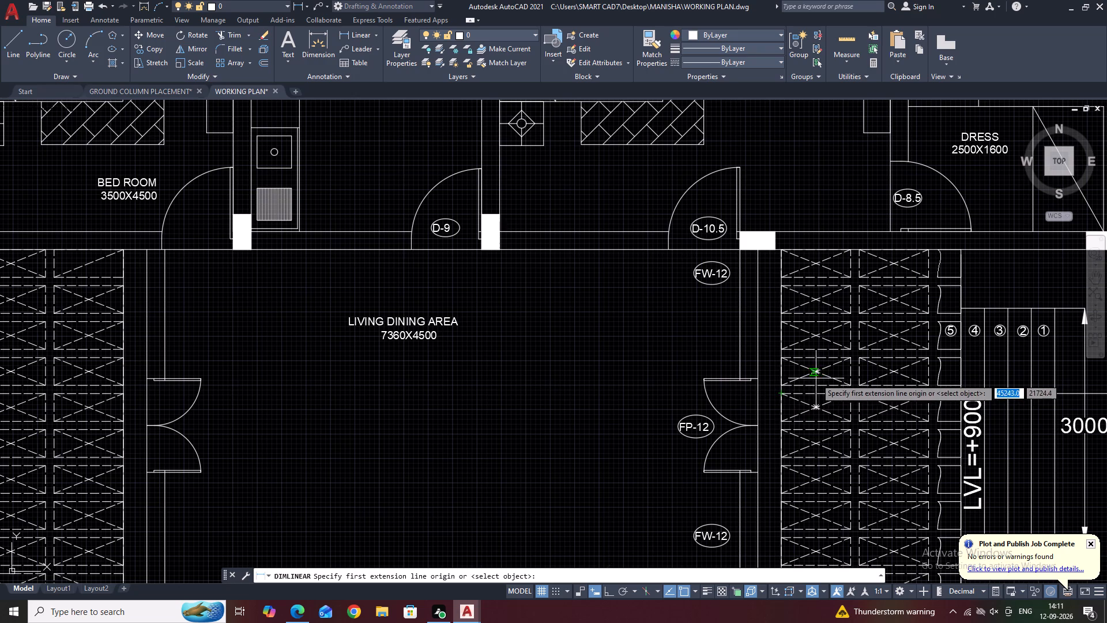
{"action": "scroll", "coordinate": [793, 315], "scroll_direction": "up", "scroll_amount": 3}
{"action": "left_click", "coordinate": [661, 224]}
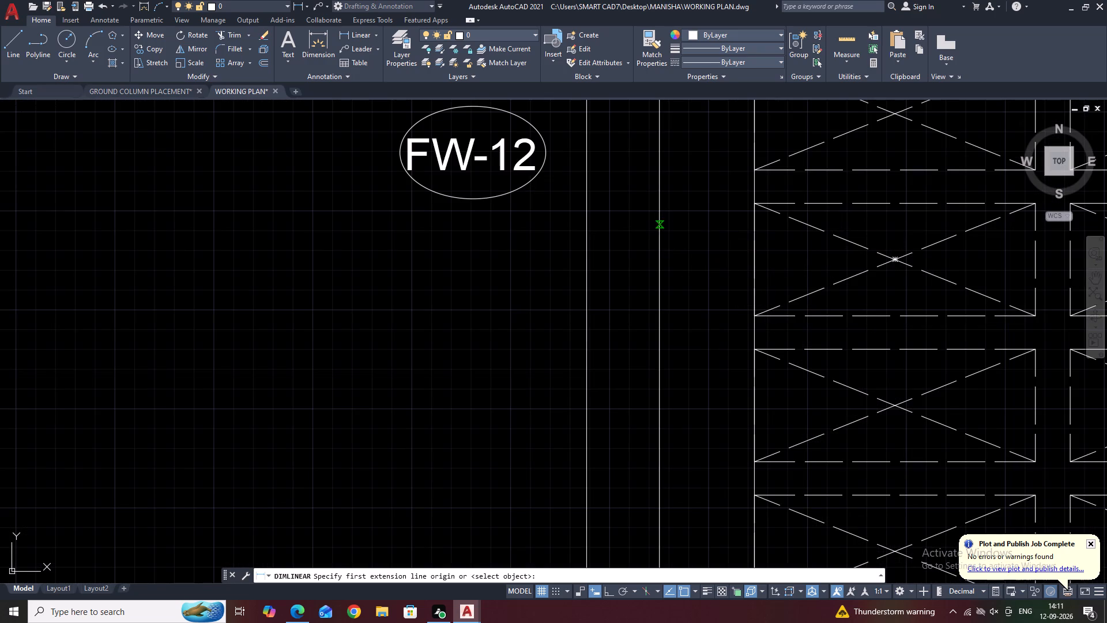
{"action": "left_click", "coordinate": [755, 222]}
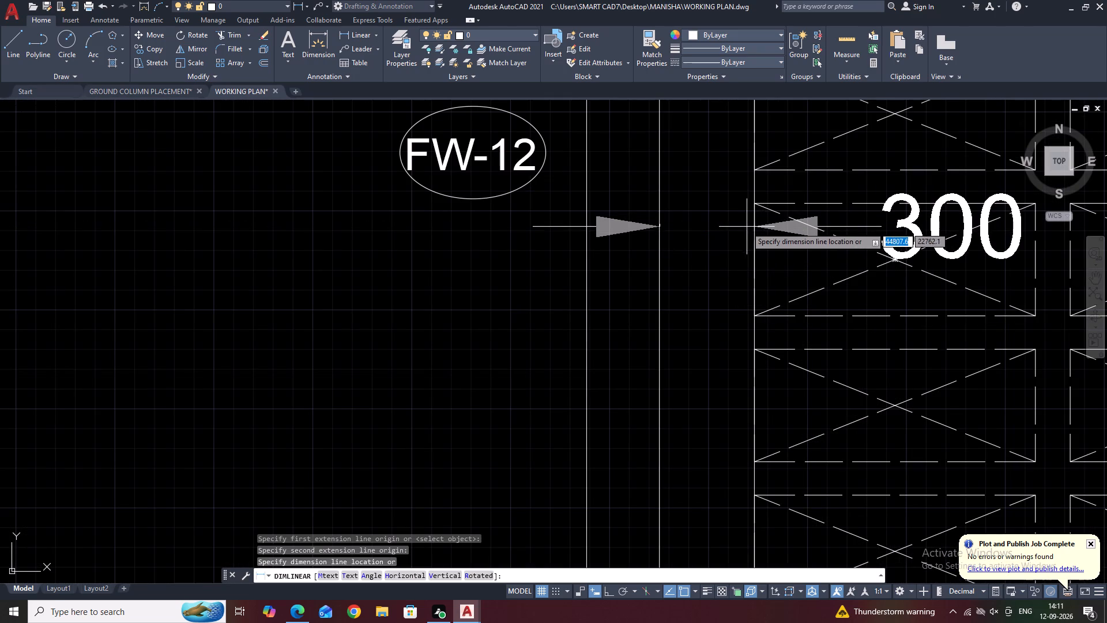
{"action": "left_click", "coordinate": [736, 233]}
Move the new gap dimension's text westward to sit between its two arrowheads.
{"action": "scroll", "coordinate": [669, 240], "scroll_direction": "down", "scroll_amount": 3}
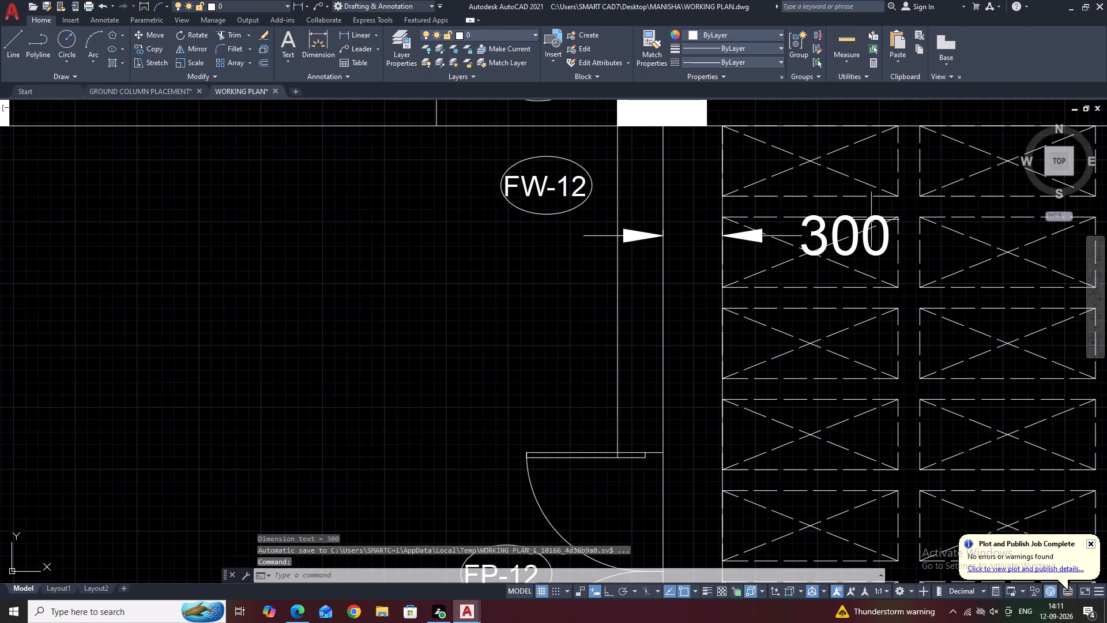
{"action": "scroll", "coordinate": [845, 227], "scroll_direction": "up", "scroll_amount": 2}
{"action": "left_click", "coordinate": [841, 223]}
{"action": "left_click", "coordinate": [779, 226]}
{"action": "left_click", "coordinate": [838, 251]}
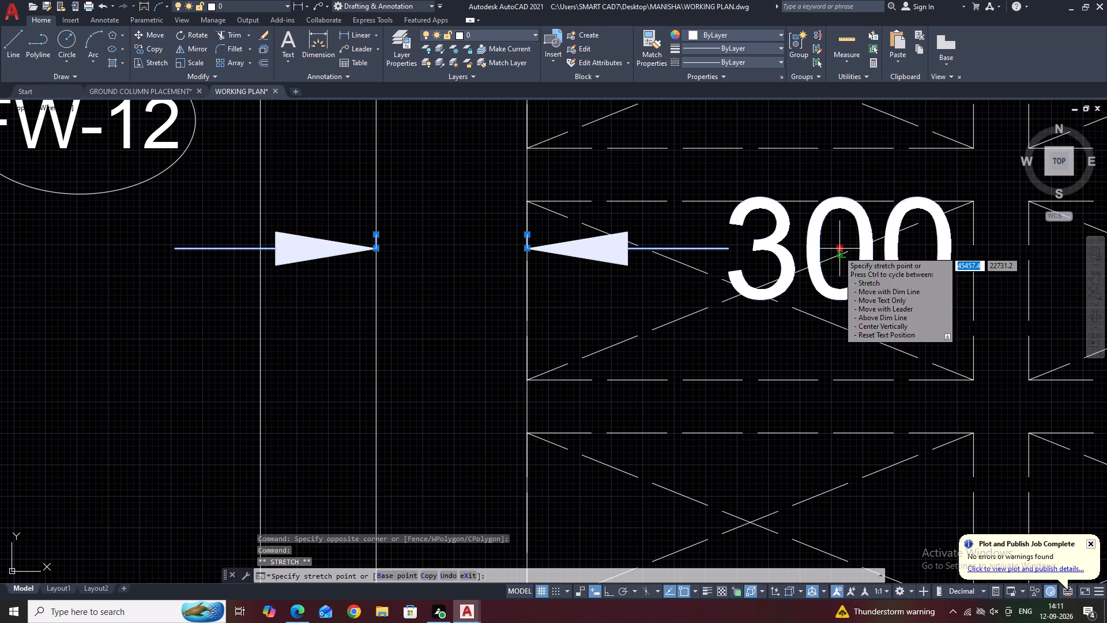
{"action": "left_click", "coordinate": [455, 253]}
{"action": "scroll", "coordinate": [461, 253], "scroll_direction": "down", "scroll_amount": 4}
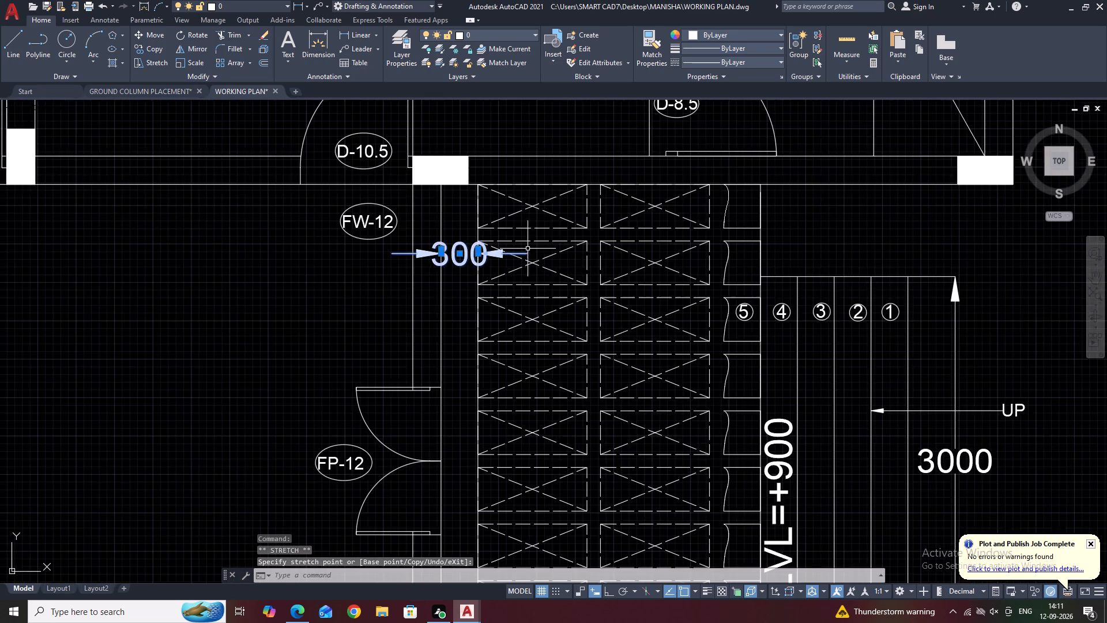
{"action": "middle_click_drag", "start_coordinate": [548, 243], "coordinate": [558, 337]}
{"action": "right_click", "coordinate": [520, 198]}
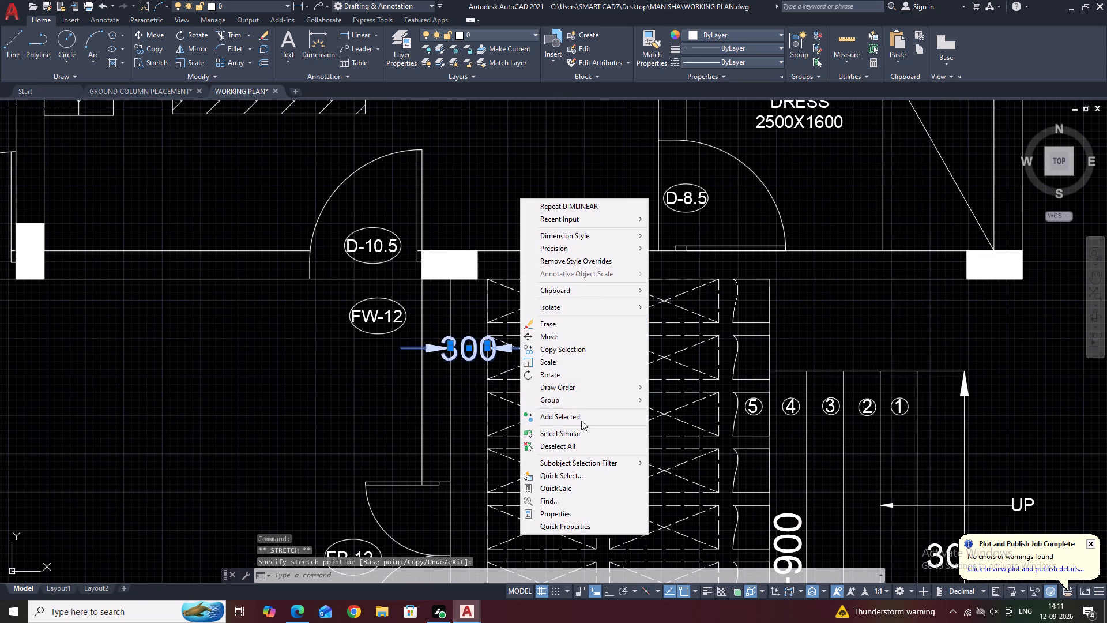
{"action": "left_click", "coordinate": [575, 447]}
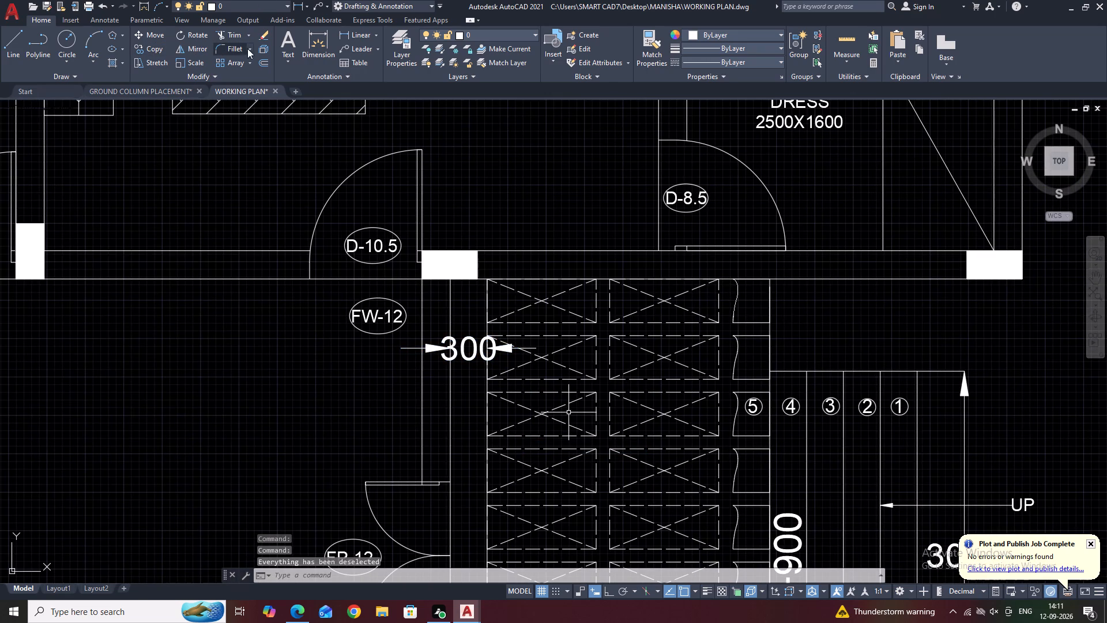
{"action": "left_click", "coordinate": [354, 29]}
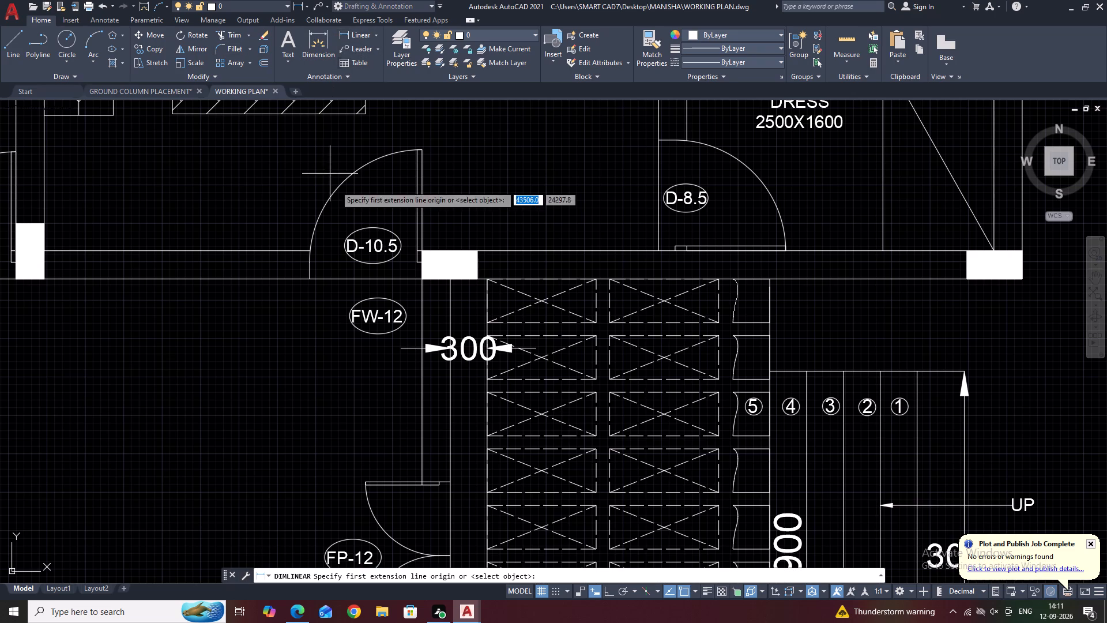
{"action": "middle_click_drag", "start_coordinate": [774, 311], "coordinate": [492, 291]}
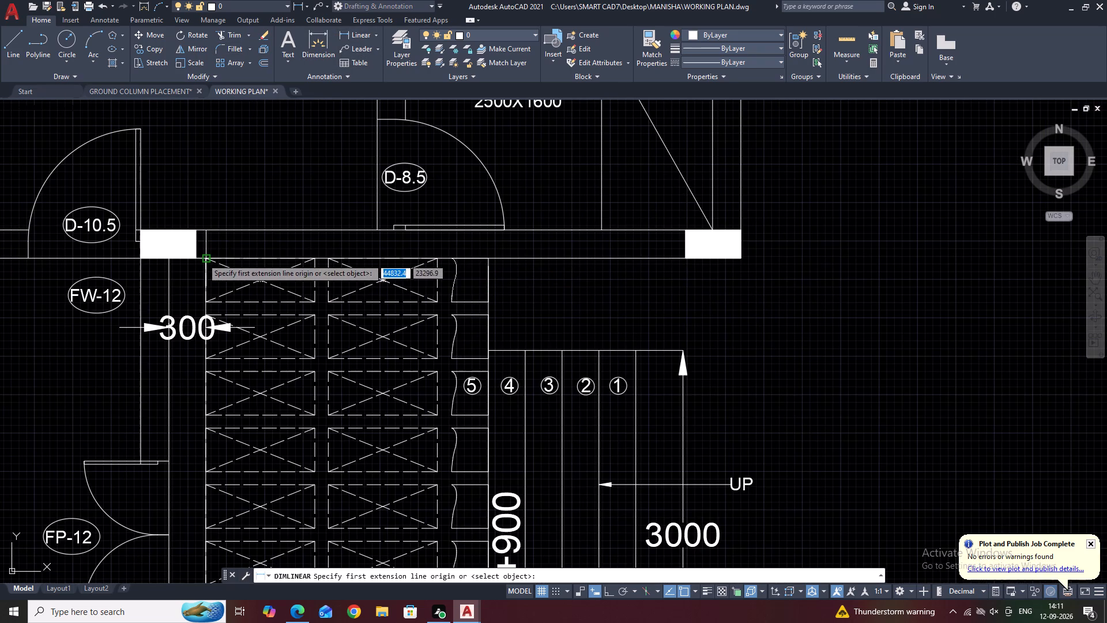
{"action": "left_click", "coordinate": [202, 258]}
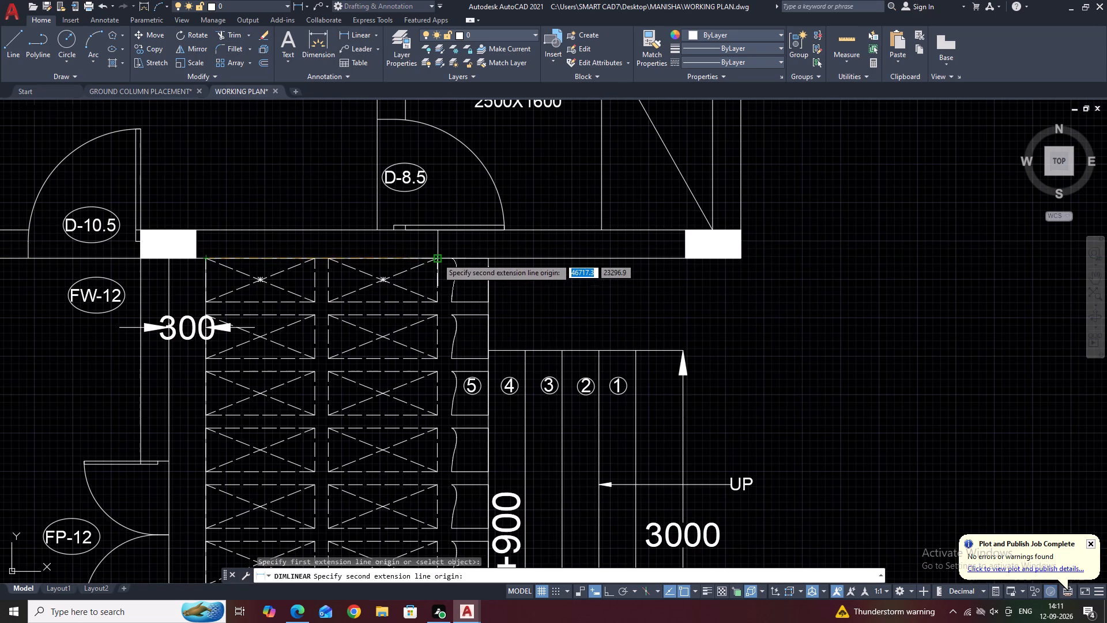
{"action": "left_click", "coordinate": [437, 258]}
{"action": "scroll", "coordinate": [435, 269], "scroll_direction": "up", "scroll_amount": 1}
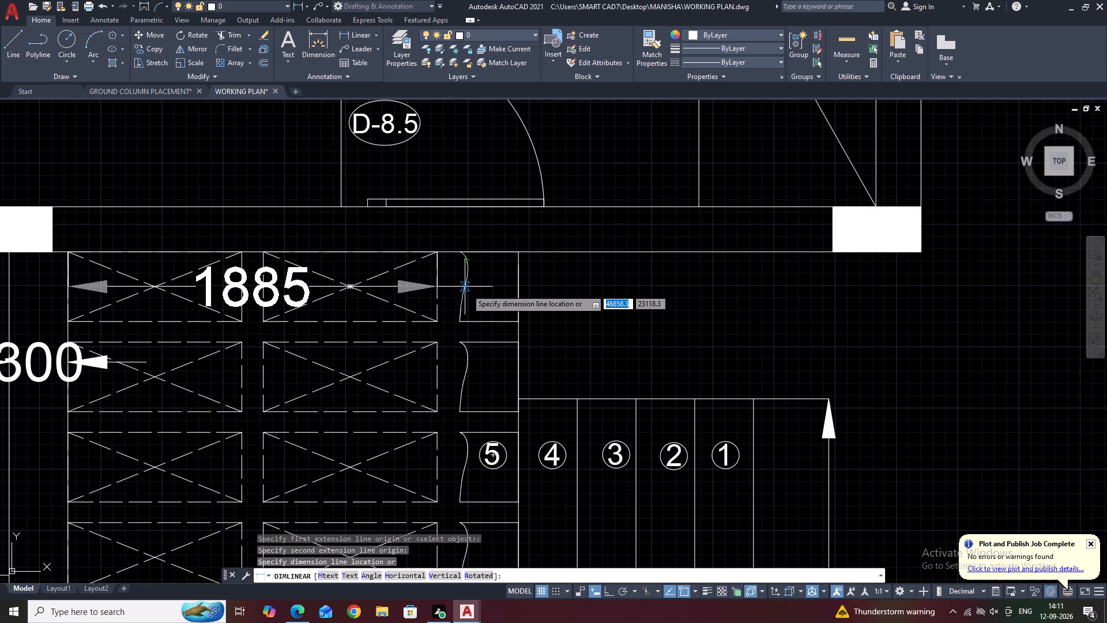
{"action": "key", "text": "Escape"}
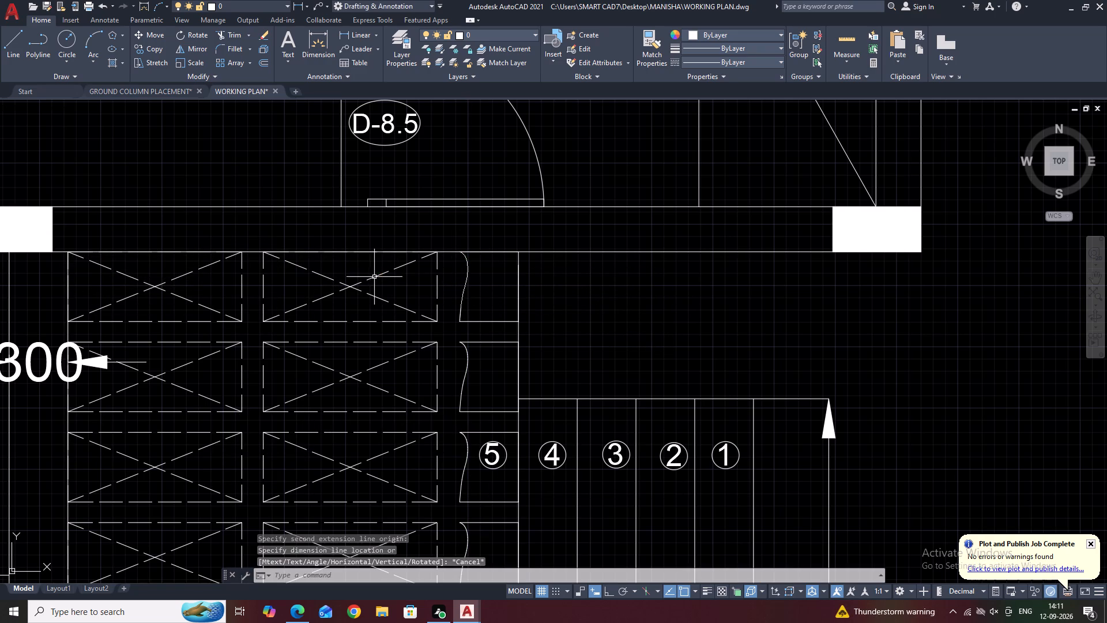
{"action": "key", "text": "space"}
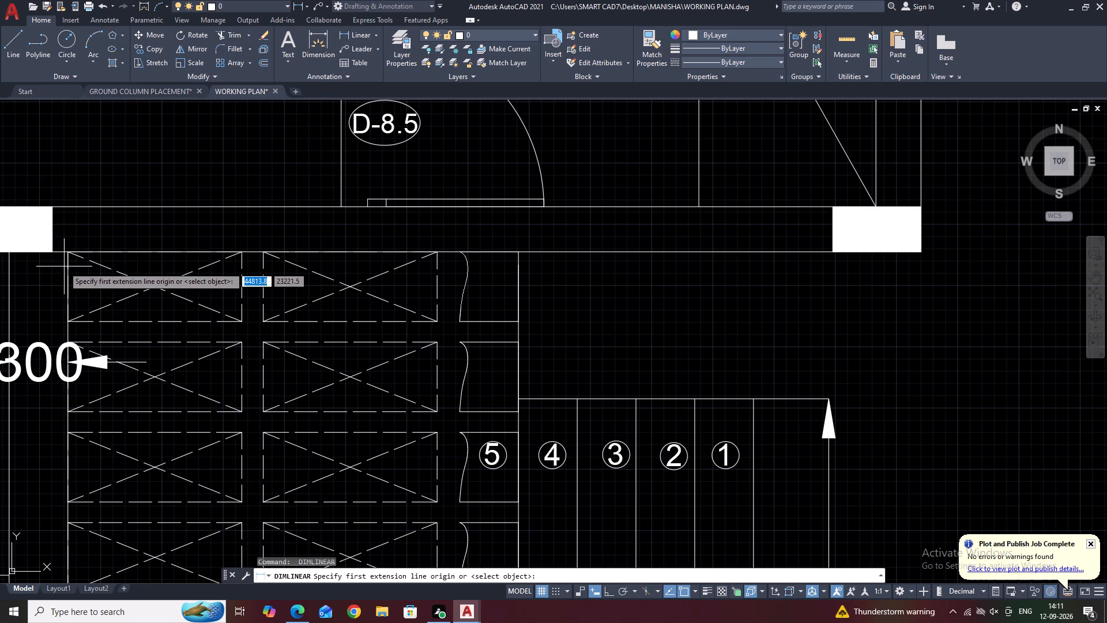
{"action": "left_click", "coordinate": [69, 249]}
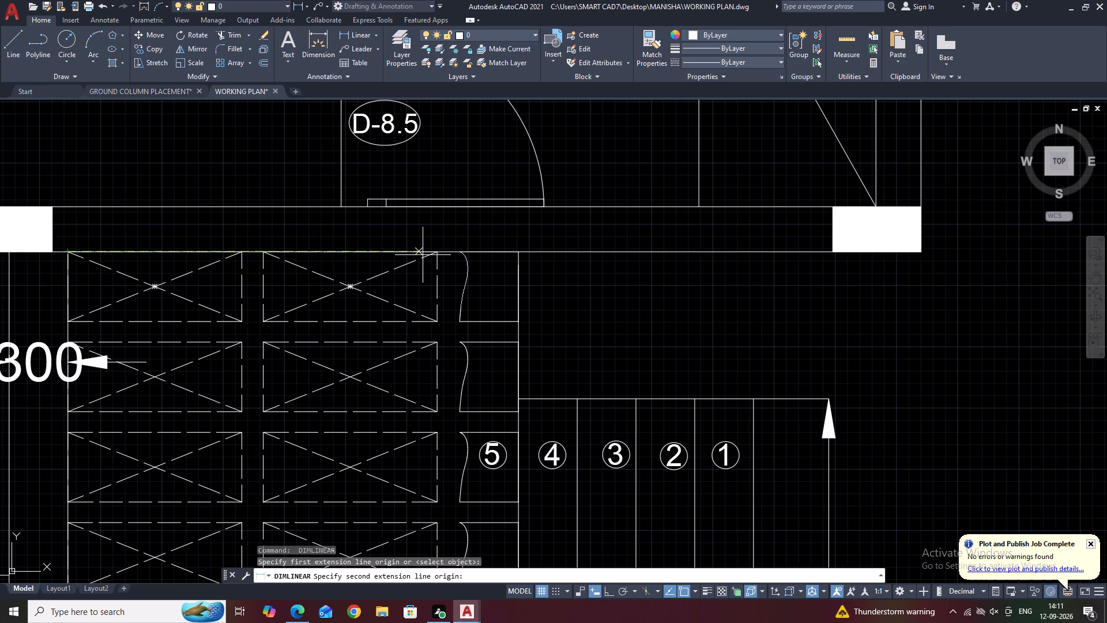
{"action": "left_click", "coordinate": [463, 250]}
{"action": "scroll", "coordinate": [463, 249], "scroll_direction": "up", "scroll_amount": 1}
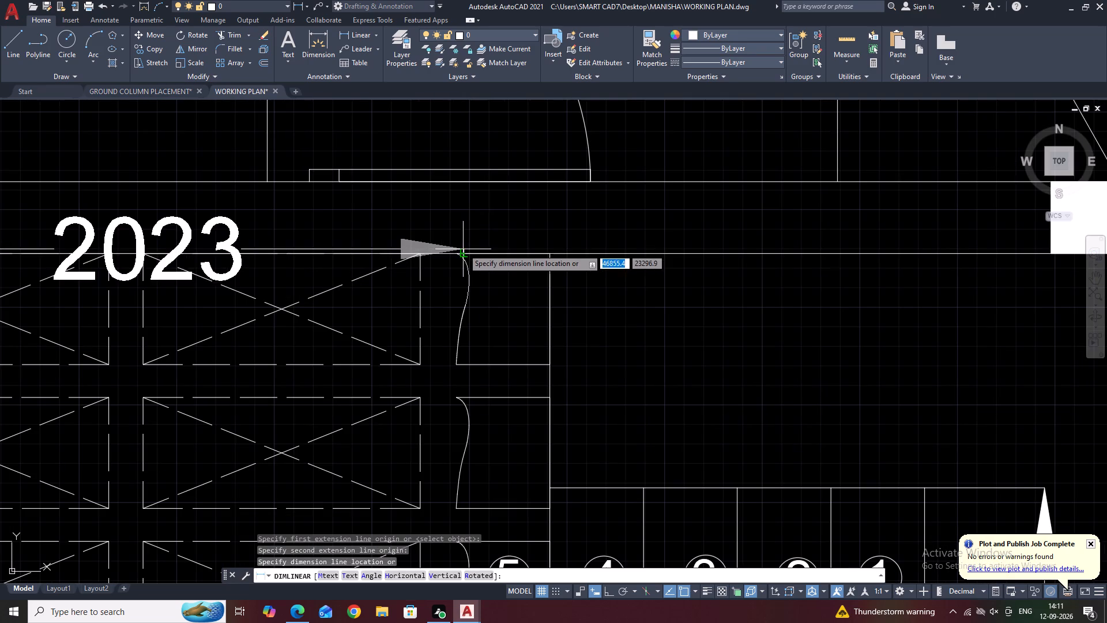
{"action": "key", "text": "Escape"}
Dimension the width from the curved-edge strip's west corner to the crossed panels' west edge, aligned with the gap dimension.
{"action": "key", "text": "space"}
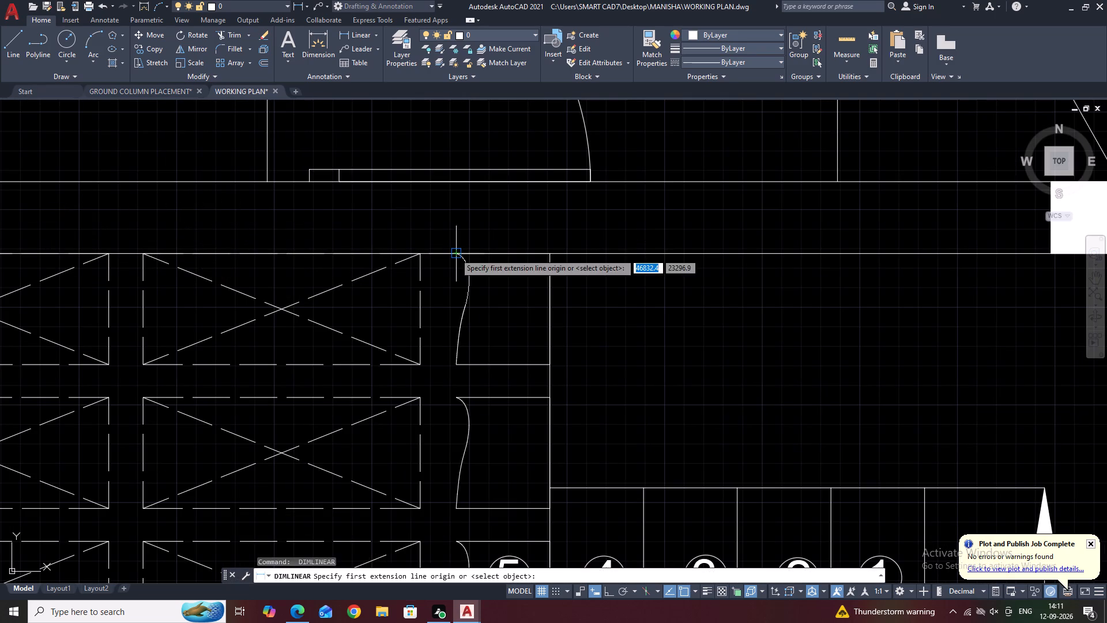
{"action": "left_click", "coordinate": [455, 253]}
{"action": "scroll", "coordinate": [398, 224], "scroll_direction": "down", "scroll_amount": 3}
{"action": "scroll", "coordinate": [262, 233], "scroll_direction": "up", "scroll_amount": 2}
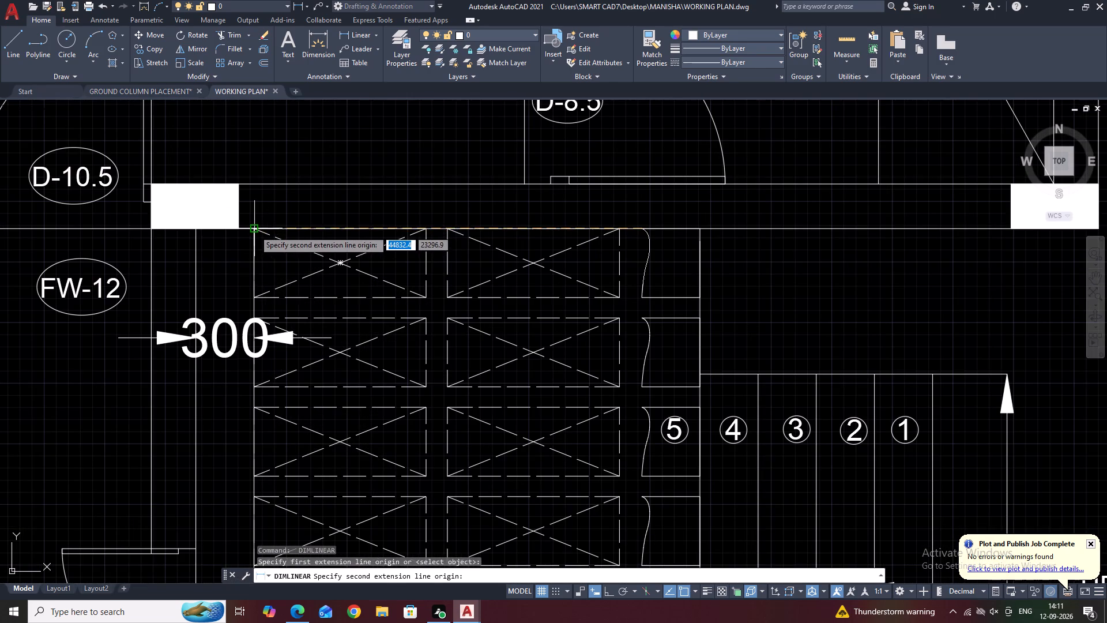
{"action": "left_click", "coordinate": [254, 230]}
{"action": "left_click", "coordinate": [250, 340]}
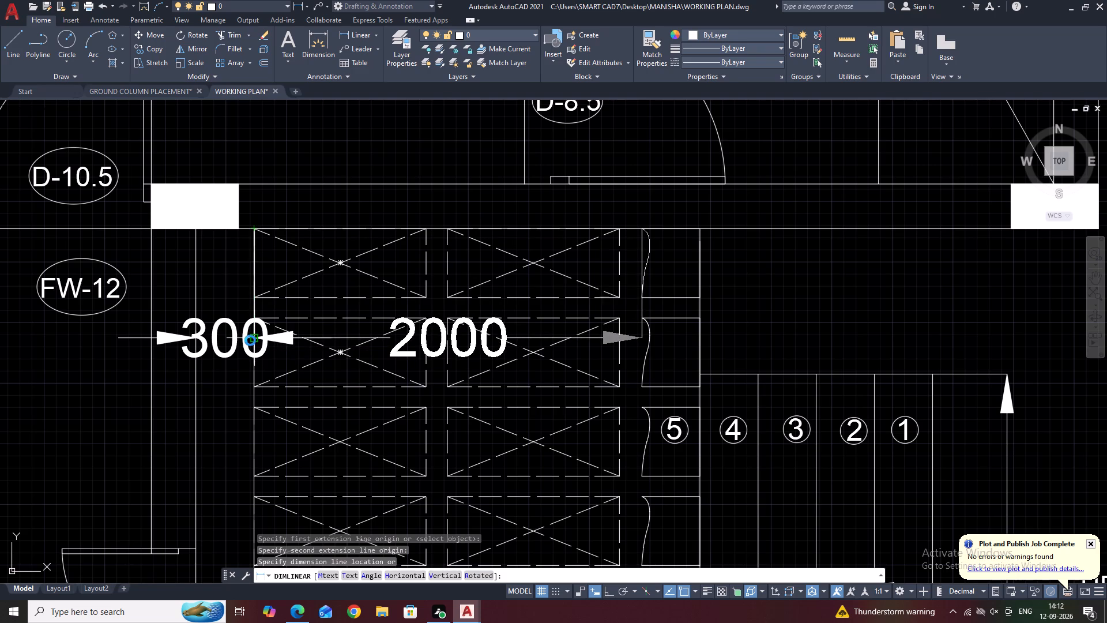
Dimension the width of the curved-edge strip east of the crossed panels, in line with the adjacent dimension.
{"action": "key", "text": "space"}
{"action": "scroll", "coordinate": [644, 341], "scroll_direction": "up", "scroll_amount": 2}
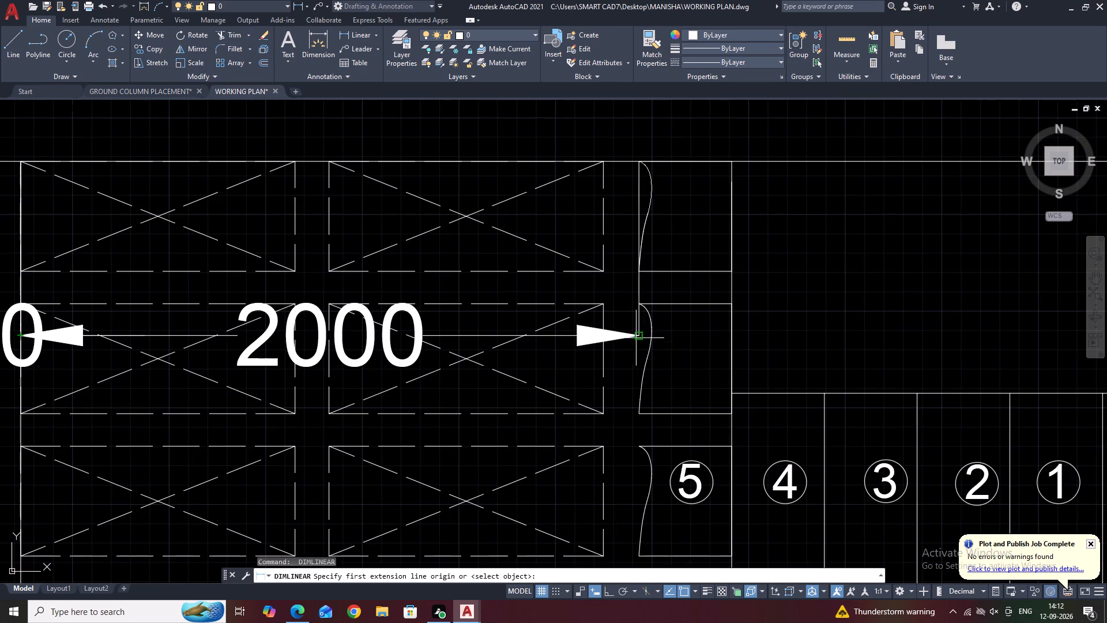
{"action": "left_click", "coordinate": [637, 337]}
{"action": "left_click", "coordinate": [728, 336]}
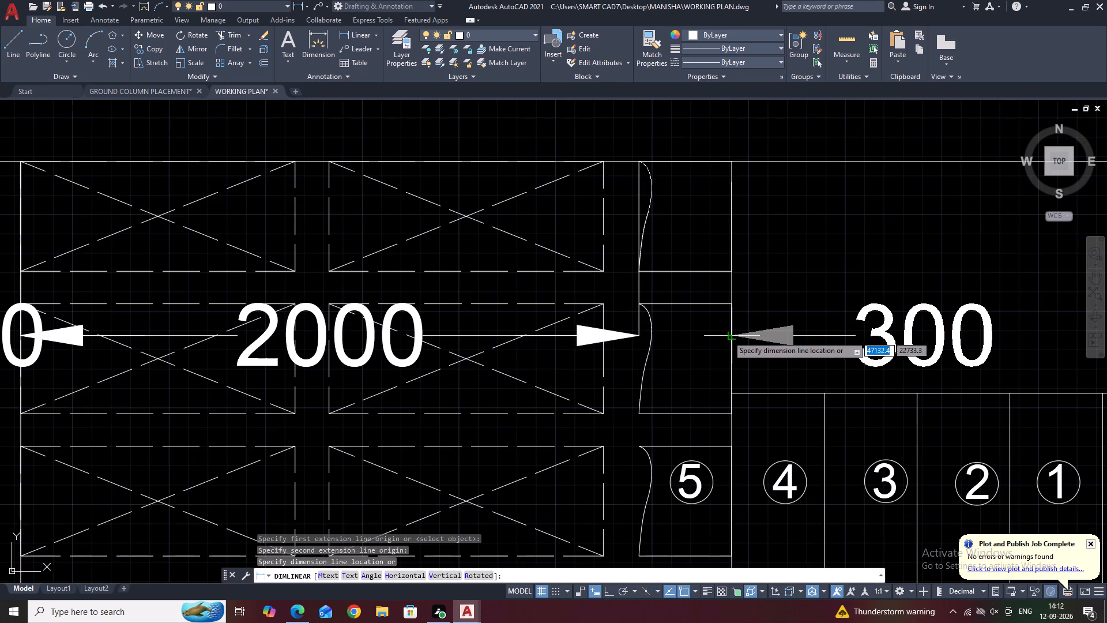
{"action": "left_click", "coordinate": [689, 335]}
Move the curved-edge strip dimension's text westward to sit centred between its arrowheads.
{"action": "left_click", "coordinate": [908, 365]}
{"action": "left_click_drag", "start_coordinate": [859, 273], "coordinate": [844, 264]}
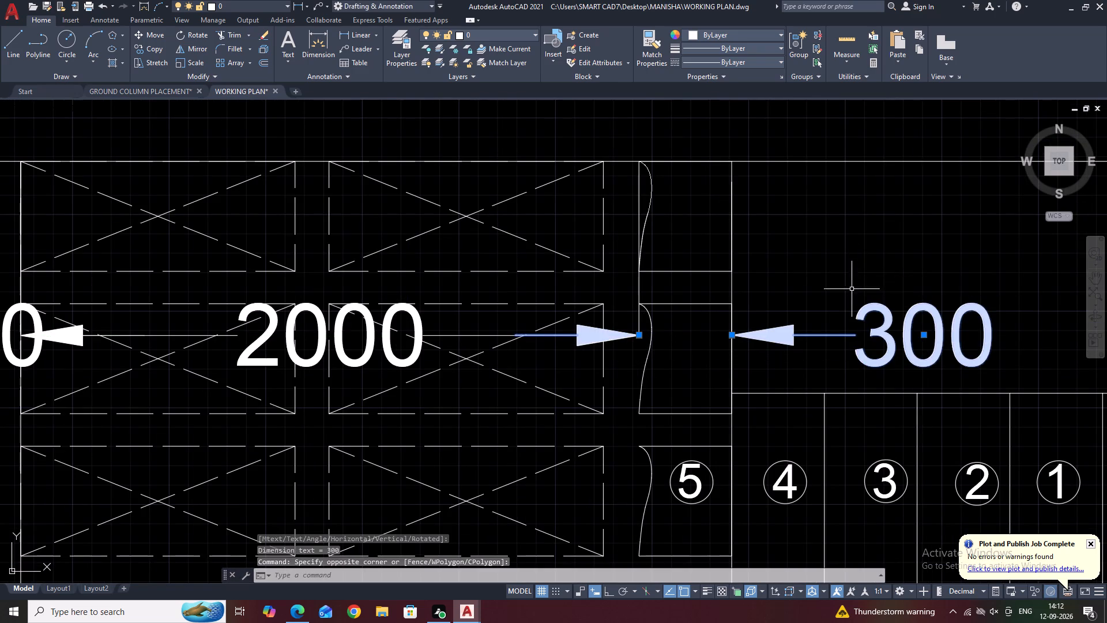
{"action": "left_click", "coordinate": [925, 337]}
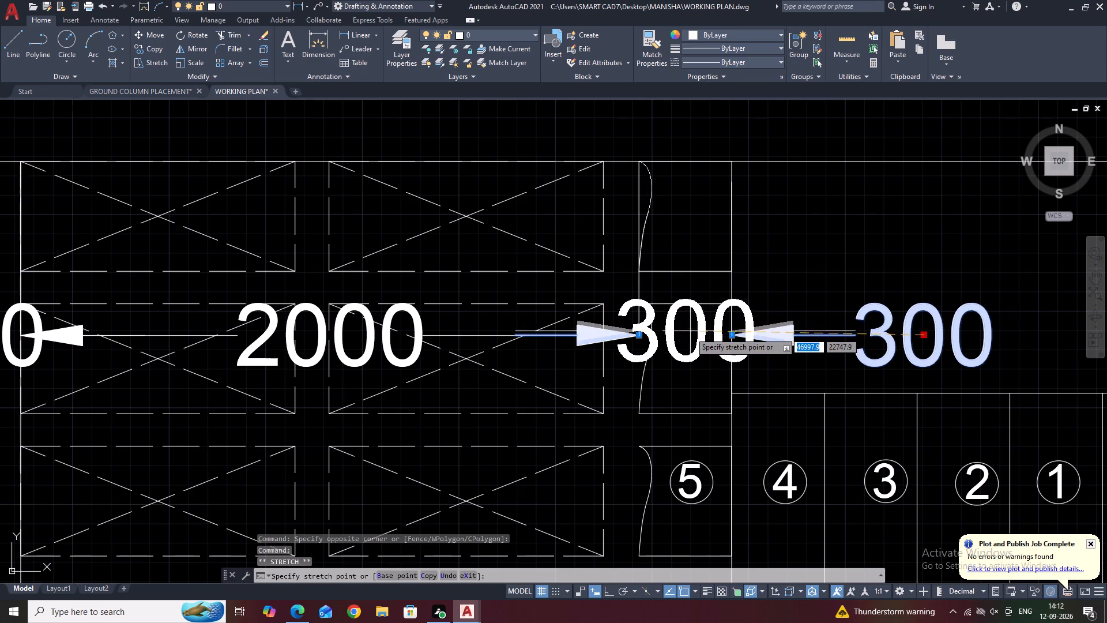
{"action": "left_click", "coordinate": [690, 333]}
{"action": "key", "text": "Escape"}
Dimension the width of tread 4 on the east entrance steps, placing the dimension just north of the steps.
{"action": "middle_click_drag", "start_coordinate": [838, 282], "coordinate": [805, 267]}
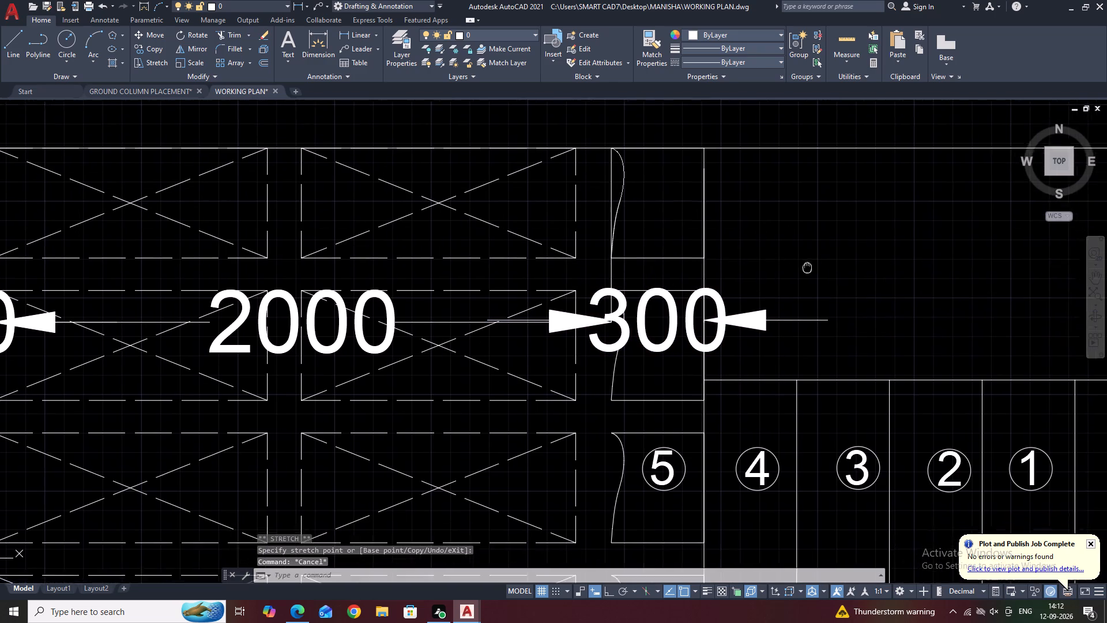
{"action": "middle_click_drag", "start_coordinate": [805, 267], "coordinate": [711, 269]}
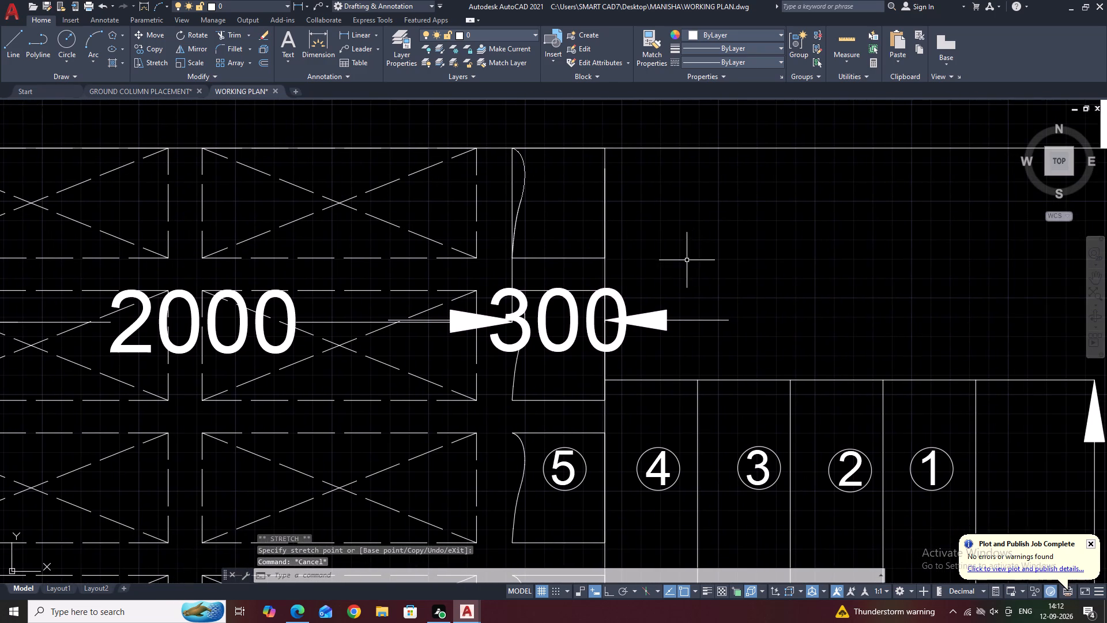
{"action": "middle_click_drag", "start_coordinate": [685, 269], "coordinate": [545, 227]}
{"action": "scroll", "coordinate": [680, 308], "scroll_direction": "down", "scroll_amount": 2}
{"action": "middle_click_drag", "start_coordinate": [908, 330], "coordinate": [633, 223]}
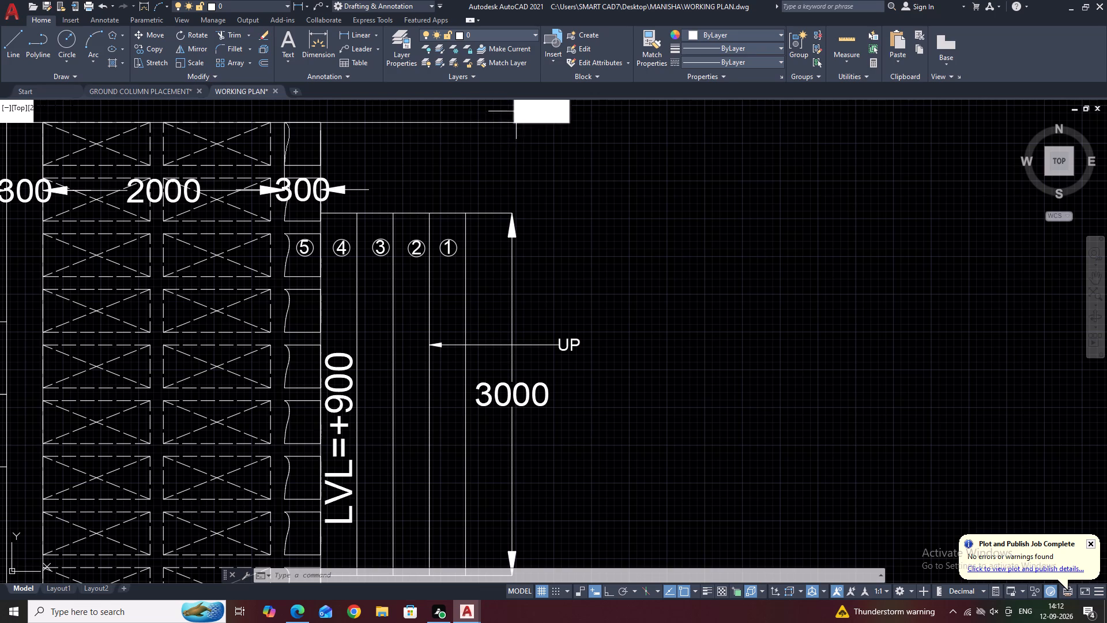
{"action": "scroll", "coordinate": [525, 144], "scroll_direction": "down", "scroll_amount": 2}
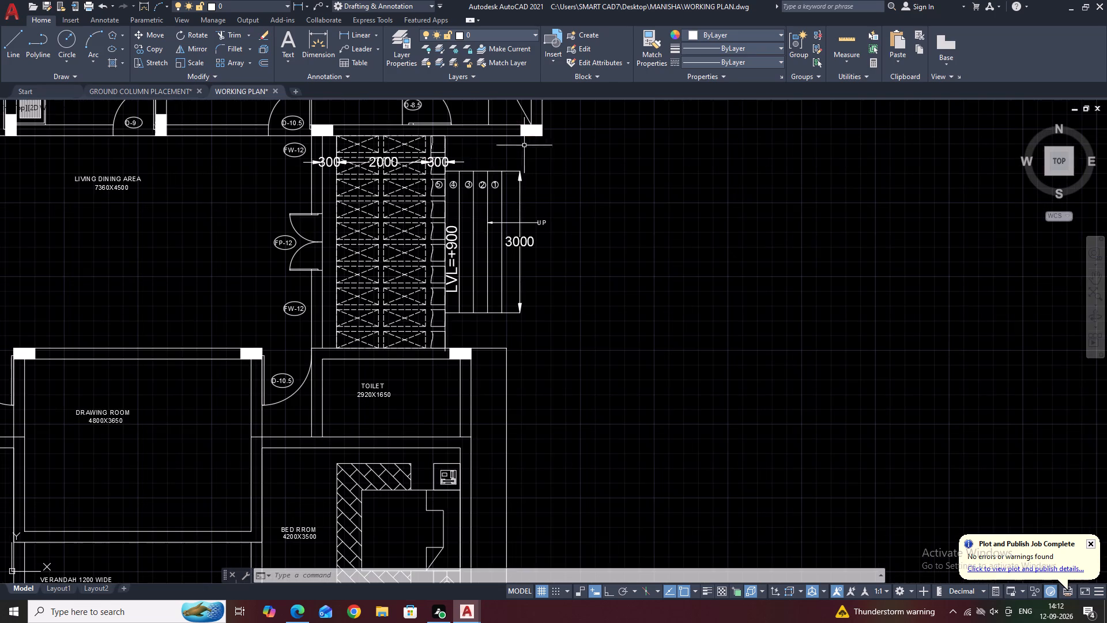
{"action": "middle_click_drag", "start_coordinate": [496, 287], "coordinate": [573, 298]}
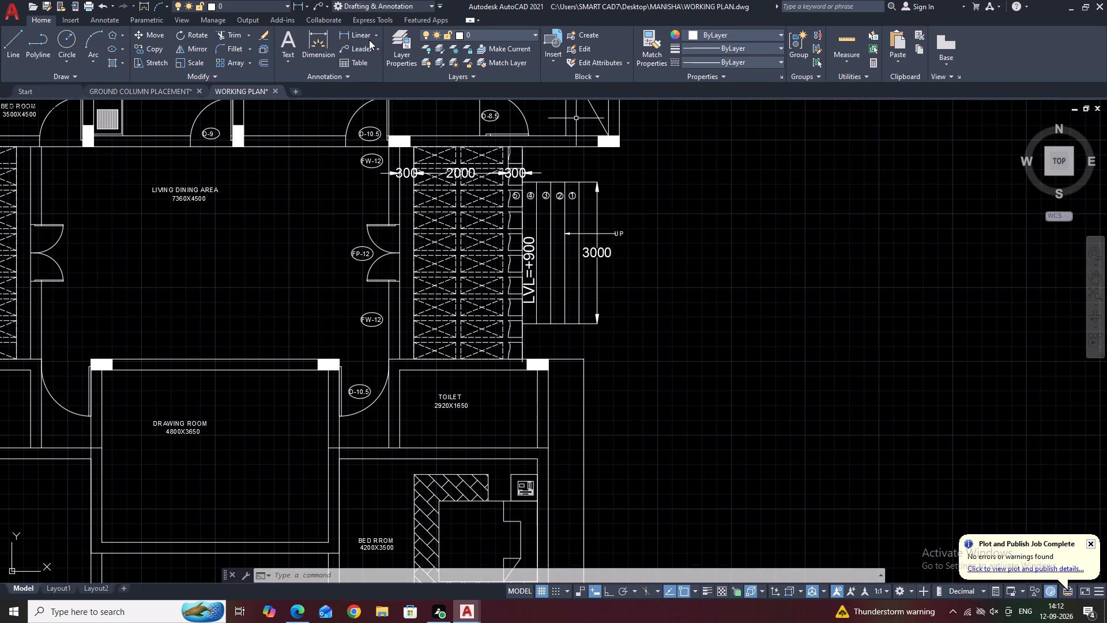
{"action": "left_click", "coordinate": [357, 34]}
{"action": "scroll", "coordinate": [519, 168], "scroll_direction": "up", "scroll_amount": 2}
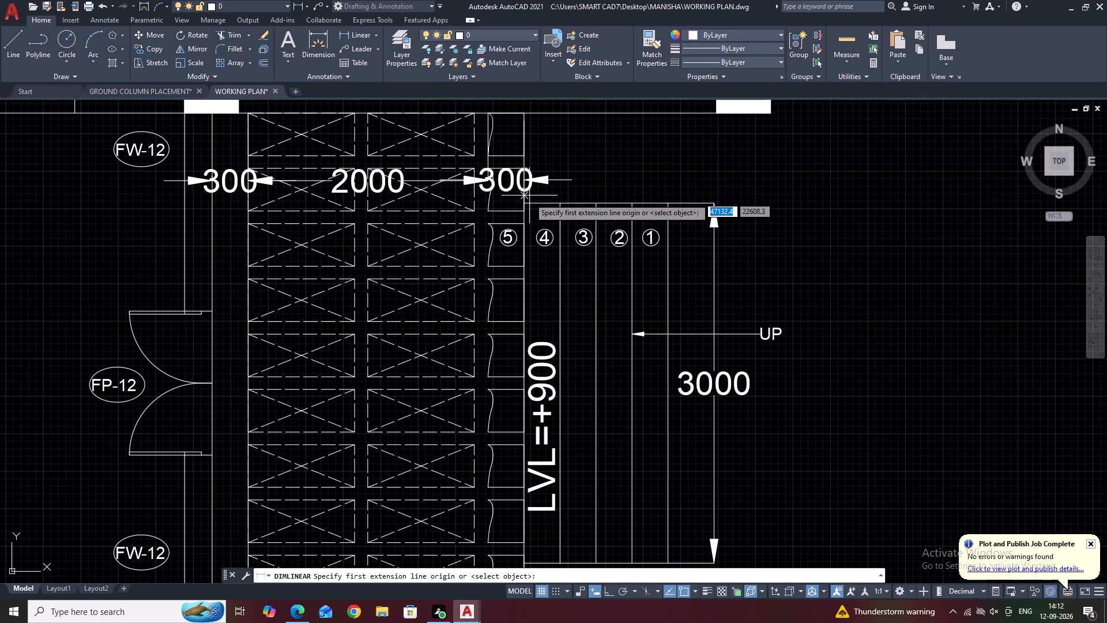
{"action": "scroll", "coordinate": [529, 201], "scroll_direction": "up", "scroll_amount": 2}
{"action": "left_click", "coordinate": [509, 207]}
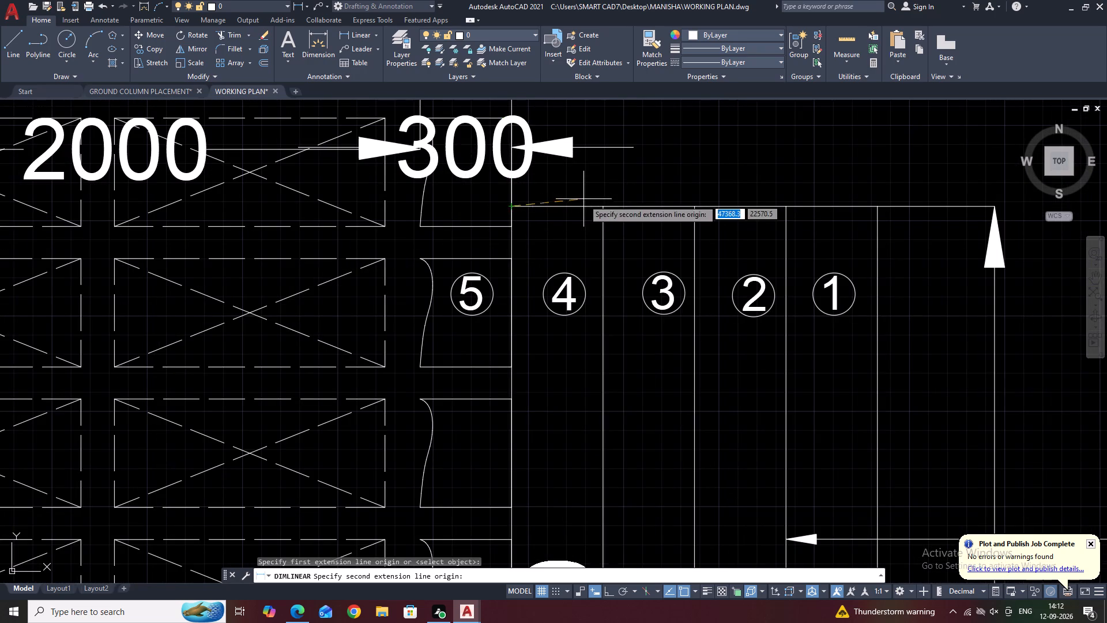
{"action": "left_click", "coordinate": [604, 207]}
{"action": "left_click", "coordinate": [596, 175]}
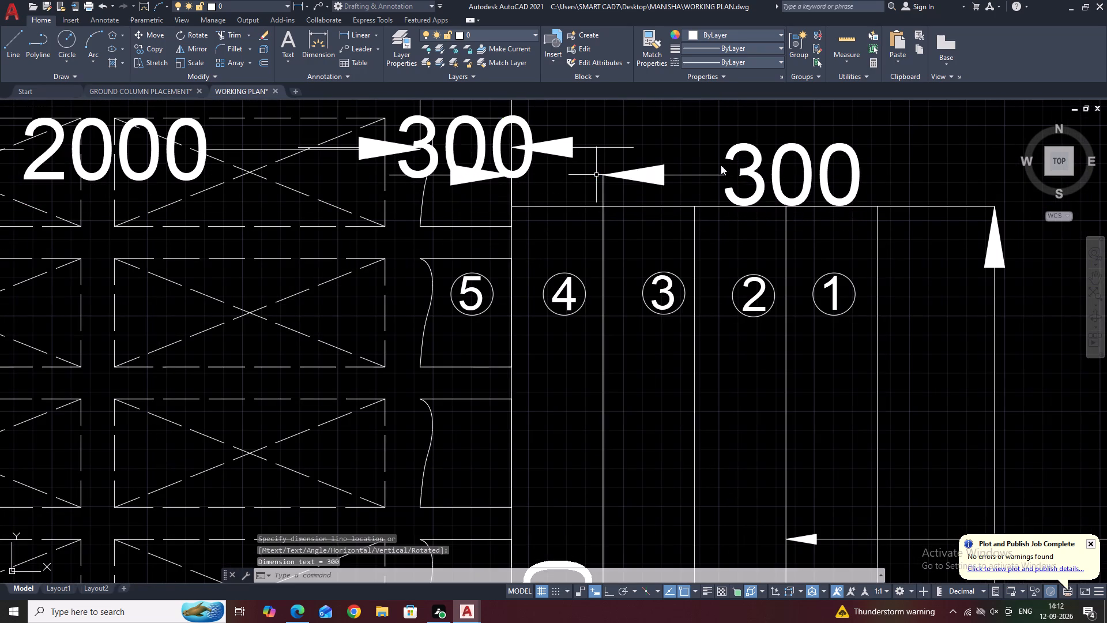
Dimension the width of tread 1 on the east entrance steps, placing the dimension north of the steps.
{"action": "middle_click_drag", "start_coordinate": [743, 152], "coordinate": [627, 216]}
{"action": "left_click", "coordinate": [343, 33]}
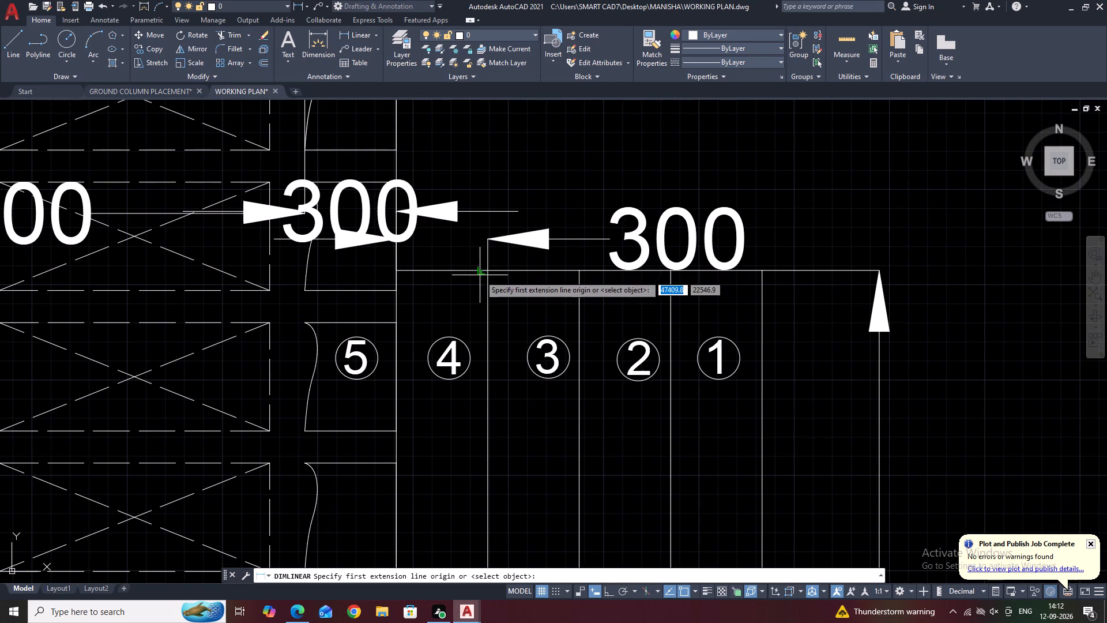
{"action": "middle_click_drag", "start_coordinate": [815, 237], "coordinate": [757, 264]}
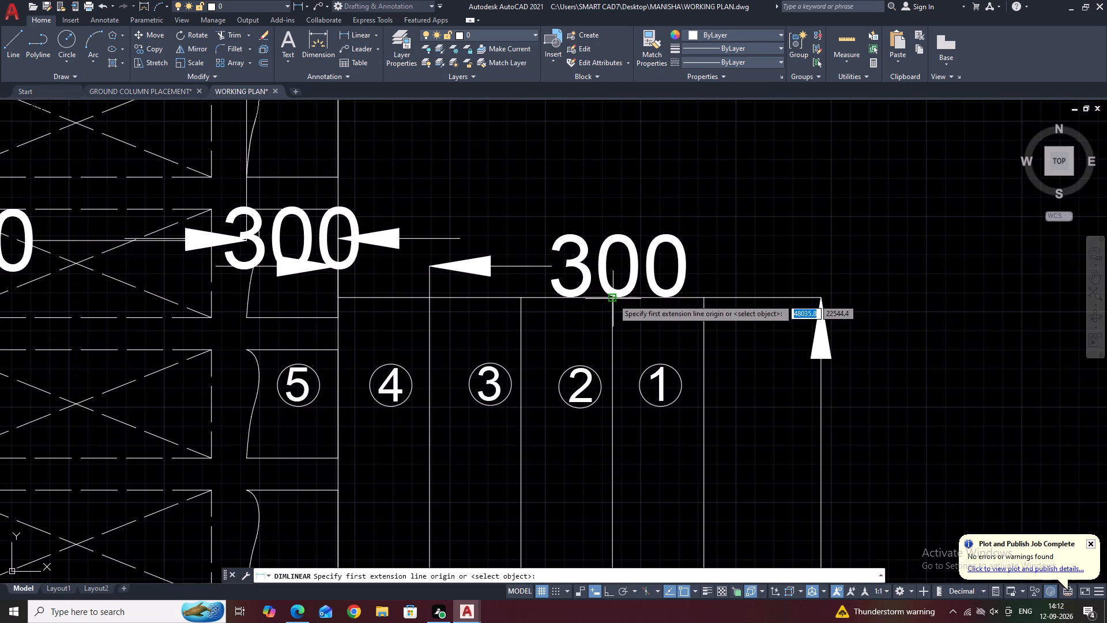
{"action": "left_click", "coordinate": [613, 299]}
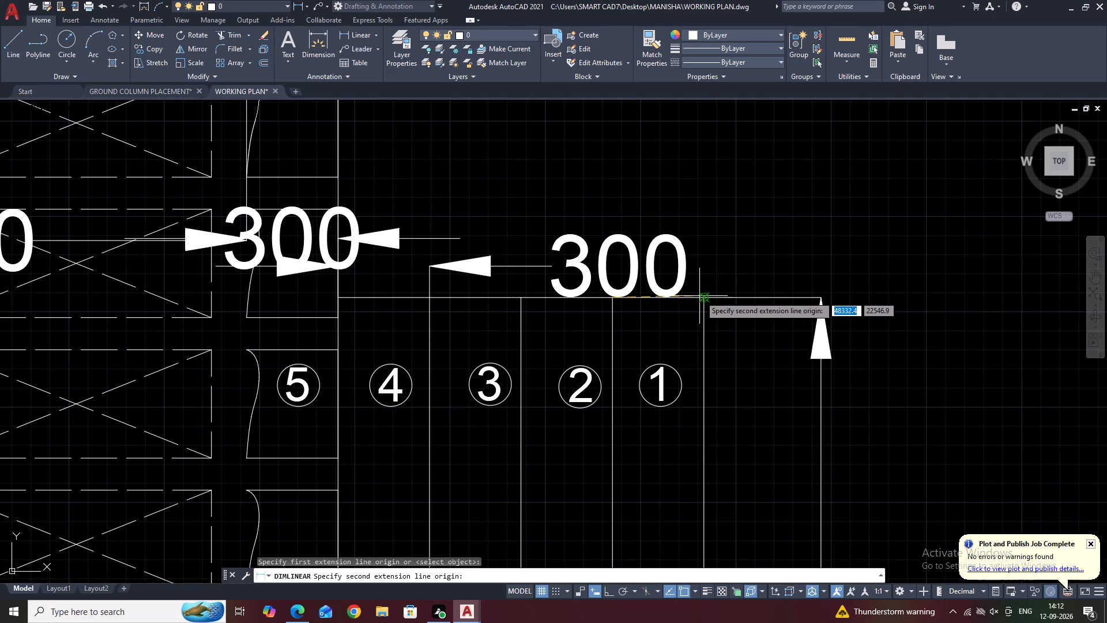
{"action": "left_click", "coordinate": [701, 298]}
{"action": "left_click", "coordinate": [698, 217]}
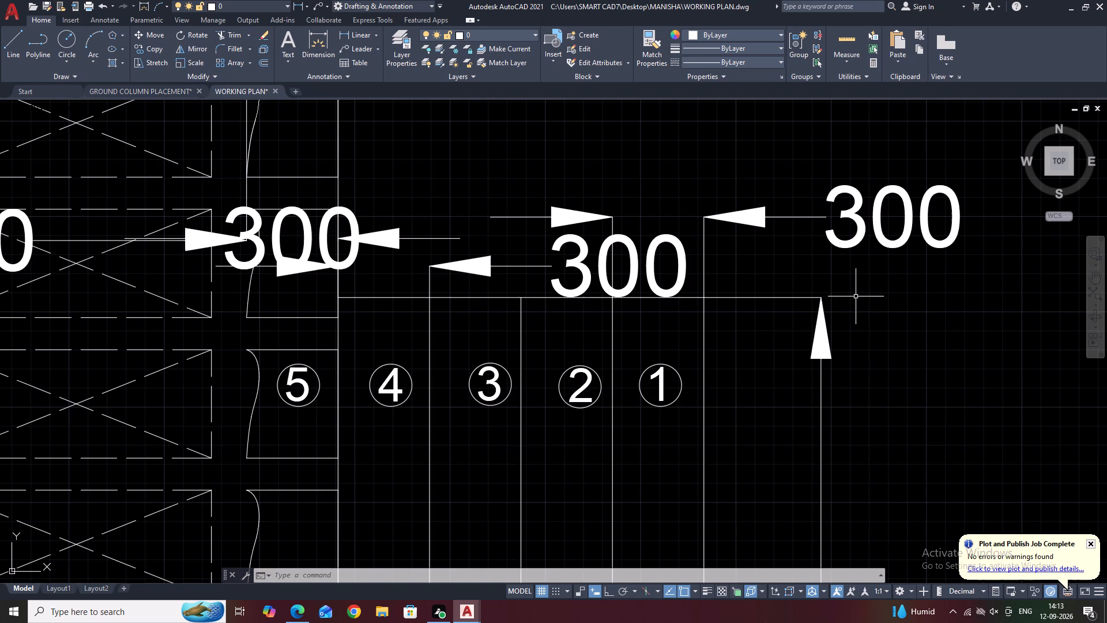
Review the north rooms, living dining area and both entrance step areas for missing door tags and dimensions.
{"action": "scroll", "coordinate": [844, 285], "scroll_direction": "up", "scroll_amount": 1}
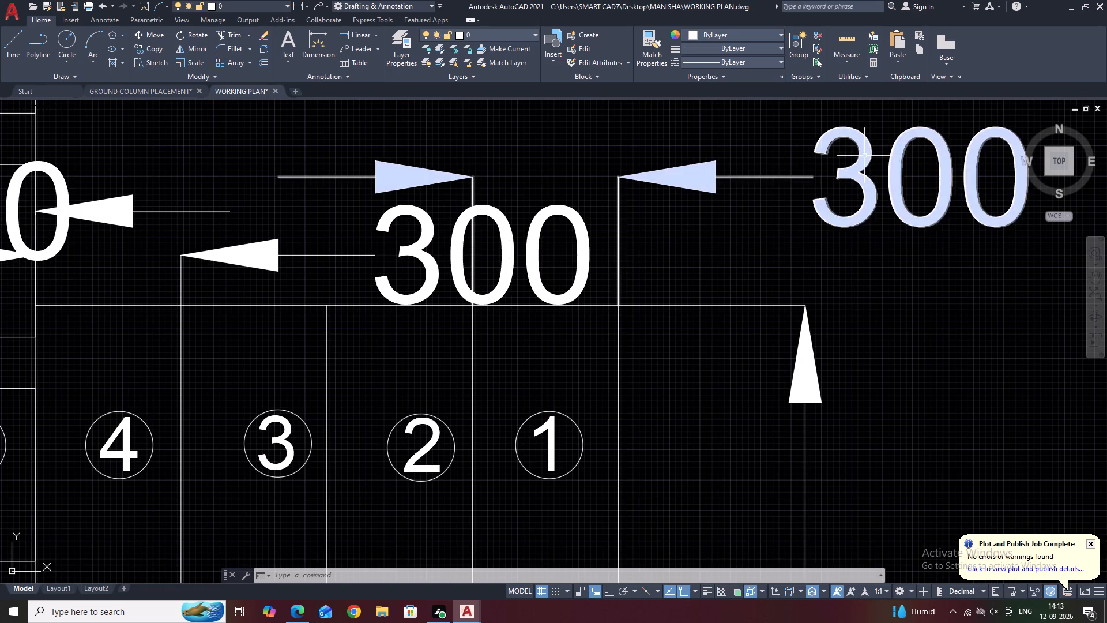
{"action": "scroll", "coordinate": [535, 224], "scroll_direction": "down", "scroll_amount": 5}
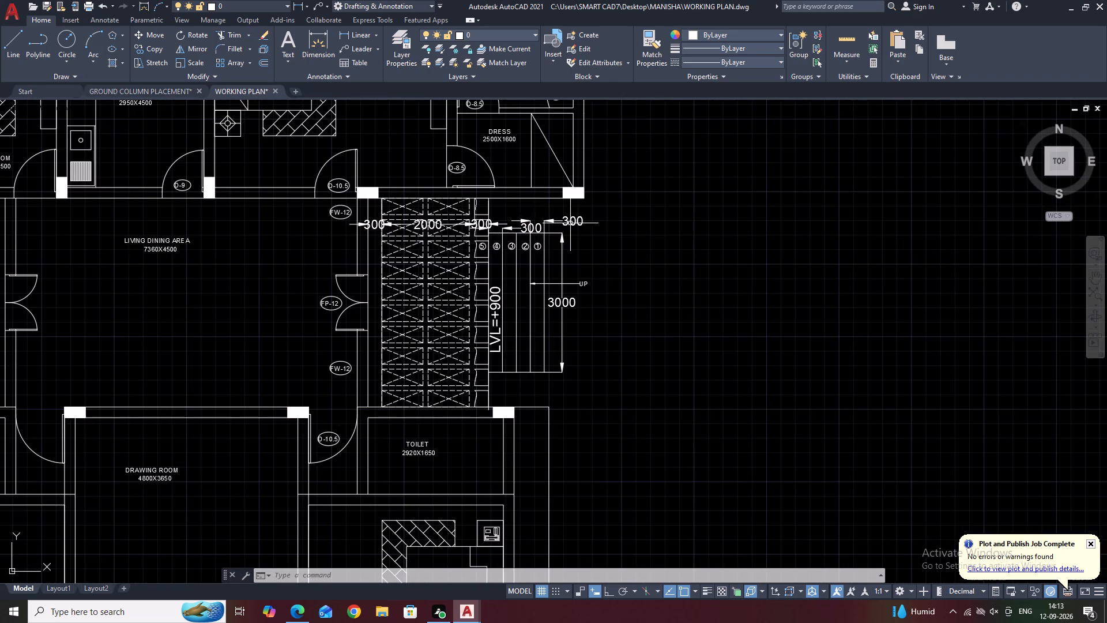
{"action": "middle_click_drag", "start_coordinate": [510, 215], "coordinate": [561, 243]}
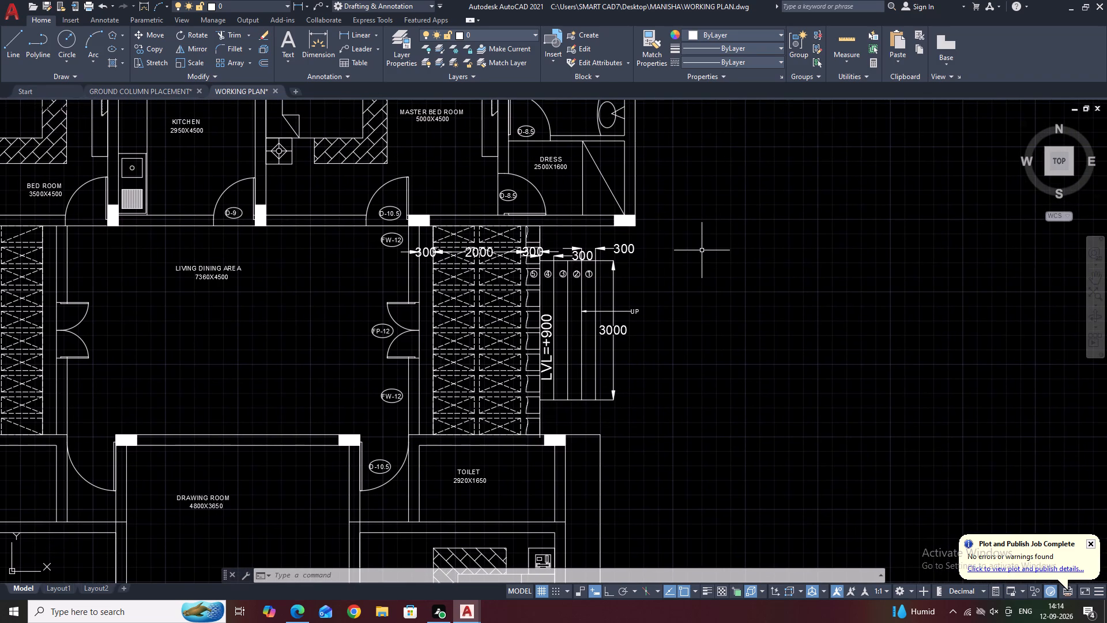
{"action": "middle_click_drag", "start_coordinate": [614, 282], "coordinate": [711, 299]}
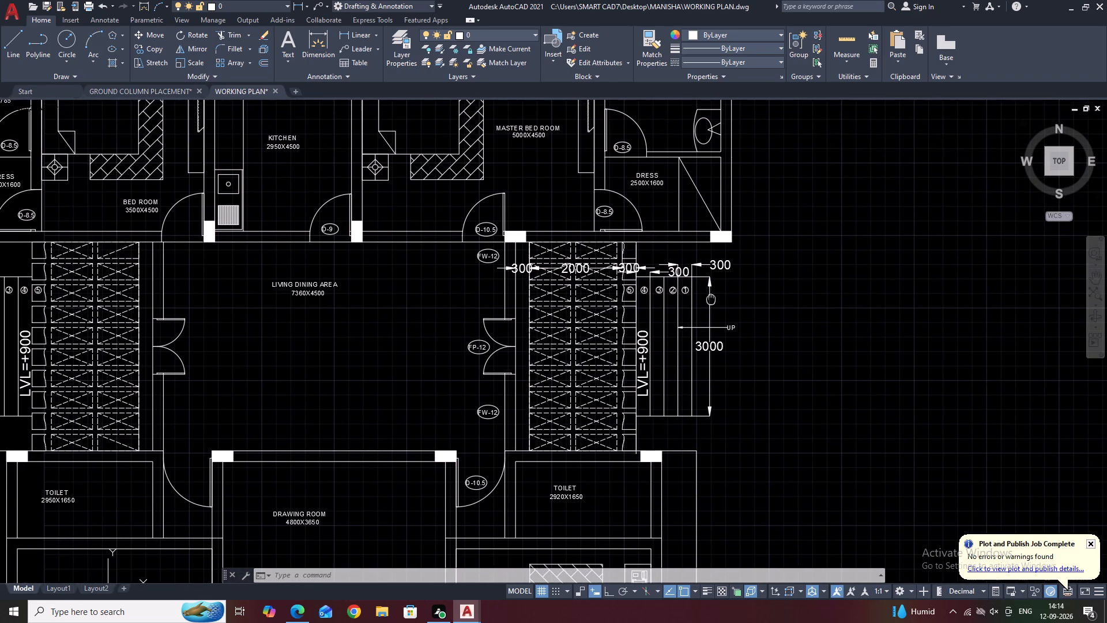
{"action": "middle_click_drag", "start_coordinate": [711, 299], "coordinate": [712, 299]}
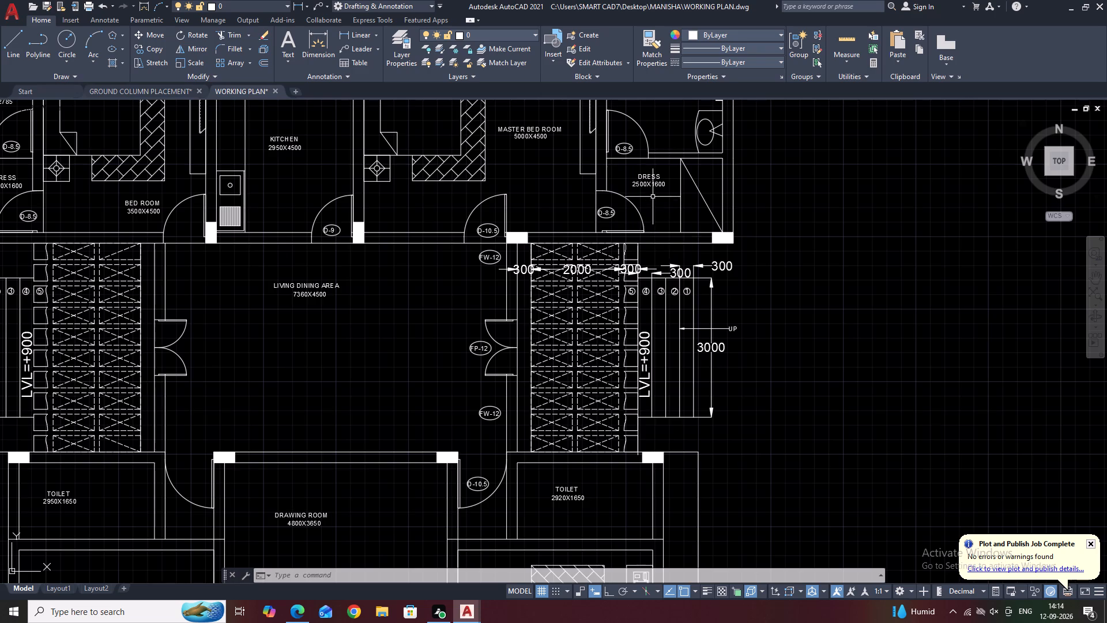
{"action": "middle_click_drag", "start_coordinate": [654, 198], "coordinate": [824, 322]}
{"action": "middle_click", "coordinate": [825, 322]}
{"action": "scroll", "coordinate": [825, 322], "scroll_direction": "down", "scroll_amount": 1}
{"action": "middle_click_drag", "start_coordinate": [885, 334], "coordinate": [852, 297]}
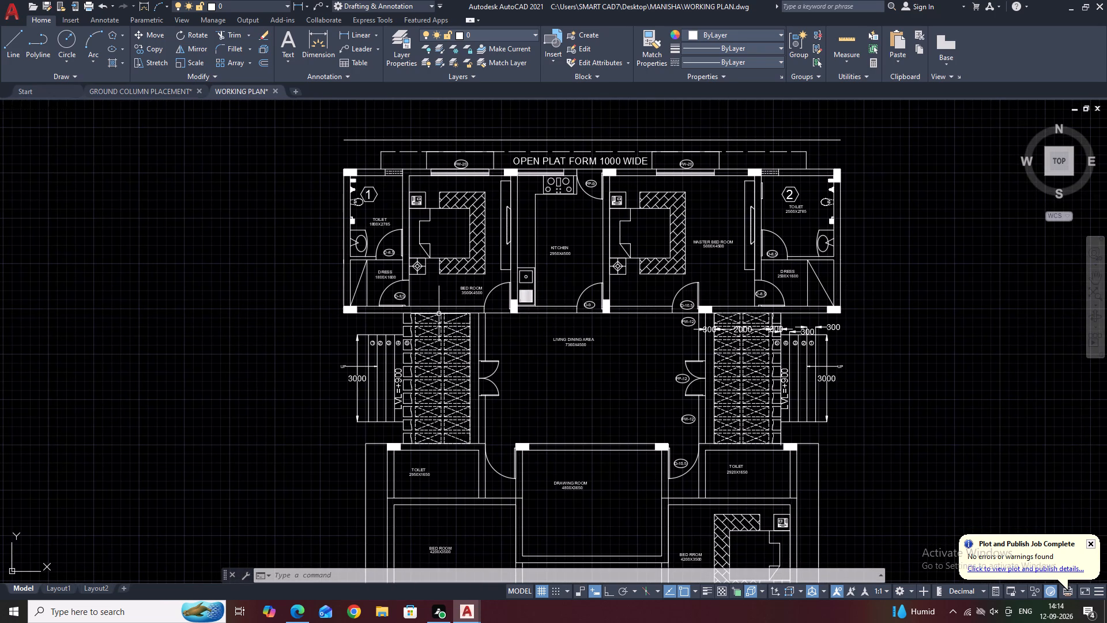
{"action": "scroll", "coordinate": [484, 305], "scroll_direction": "up", "scroll_amount": 2}
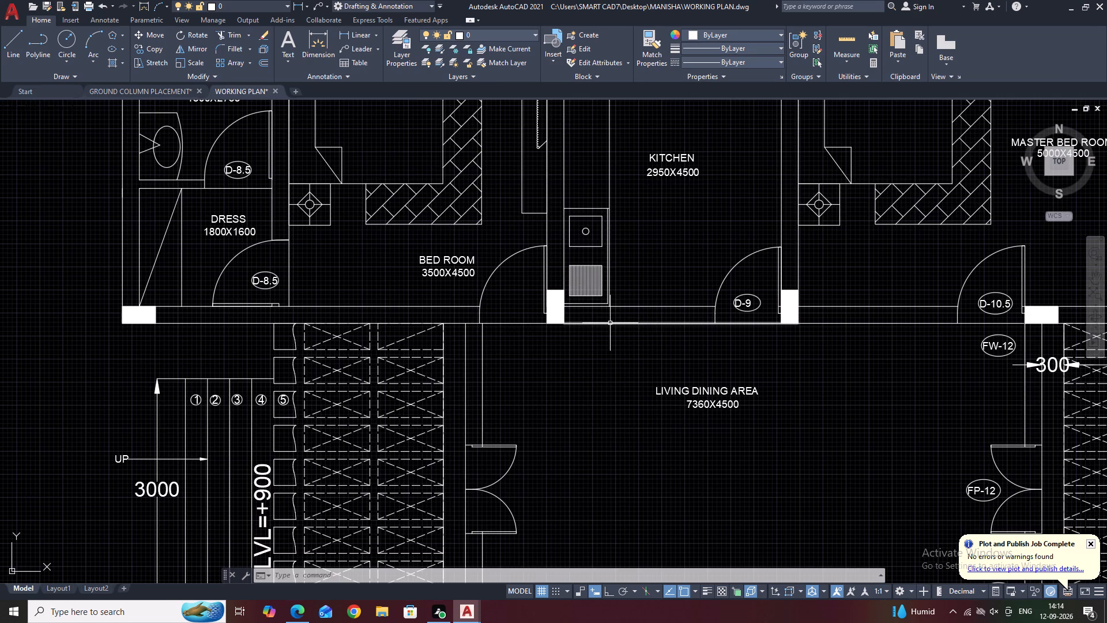
{"action": "scroll", "coordinate": [609, 323], "scroll_direction": "down", "scroll_amount": 1}
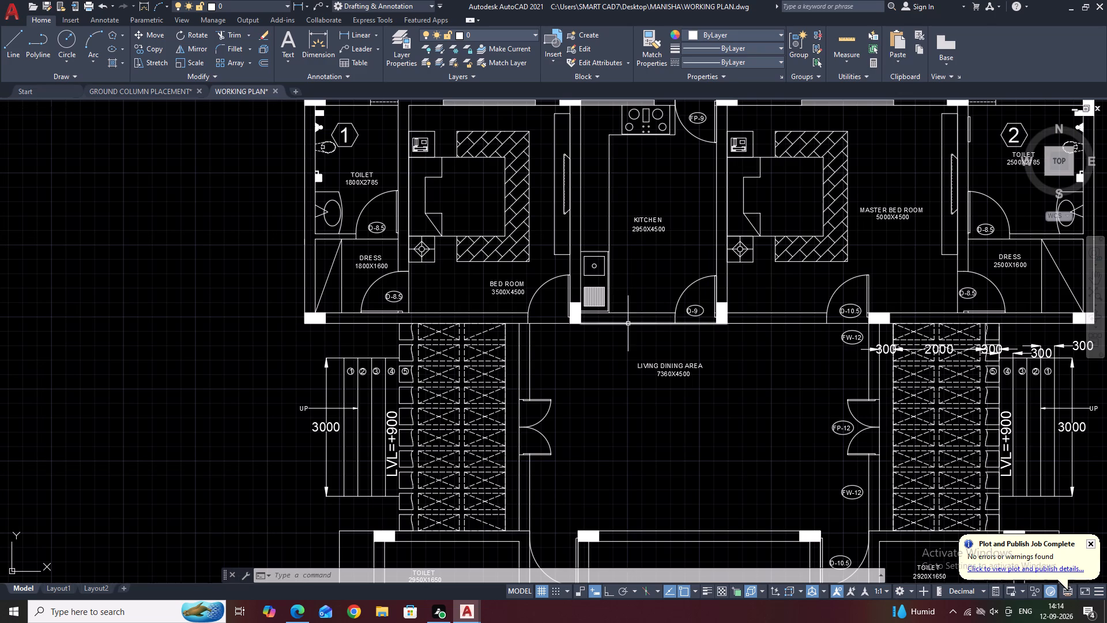
{"action": "scroll", "coordinate": [711, 314], "scroll_direction": "down", "scroll_amount": 1}
{"action": "middle_click_drag", "start_coordinate": [714, 313], "coordinate": [709, 340]}
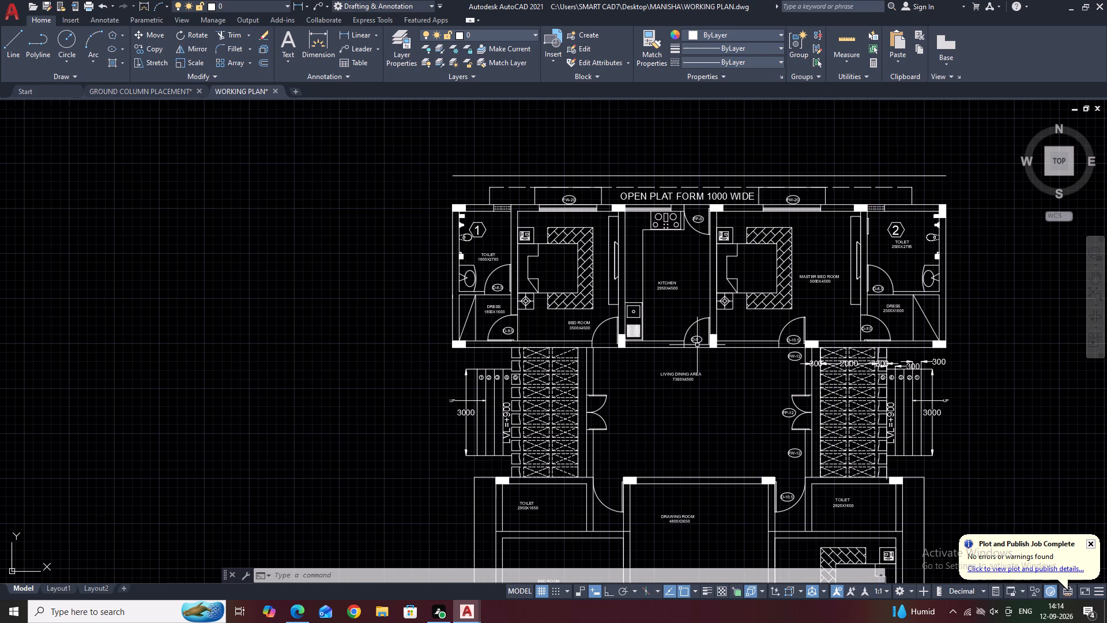
Copy the D-8.5 door tag with its ellipse from the west dress door to the 3500X4500 bedroom's south door.
{"action": "scroll", "coordinate": [566, 347], "scroll_direction": "up", "scroll_amount": 2}
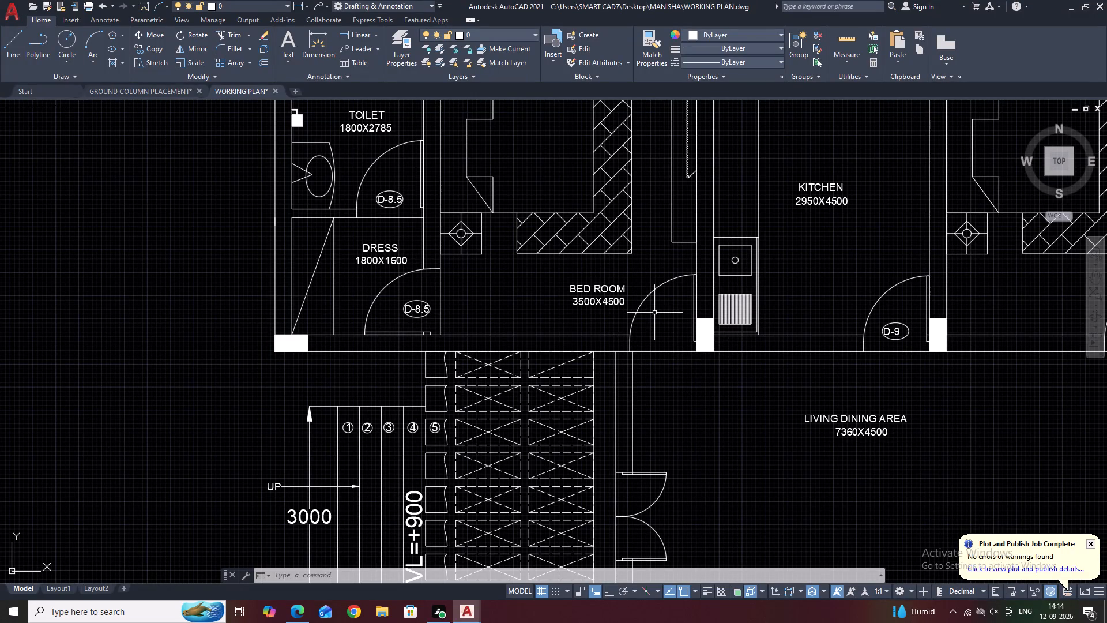
{"action": "scroll", "coordinate": [416, 326], "scroll_direction": "up", "scroll_amount": 3}
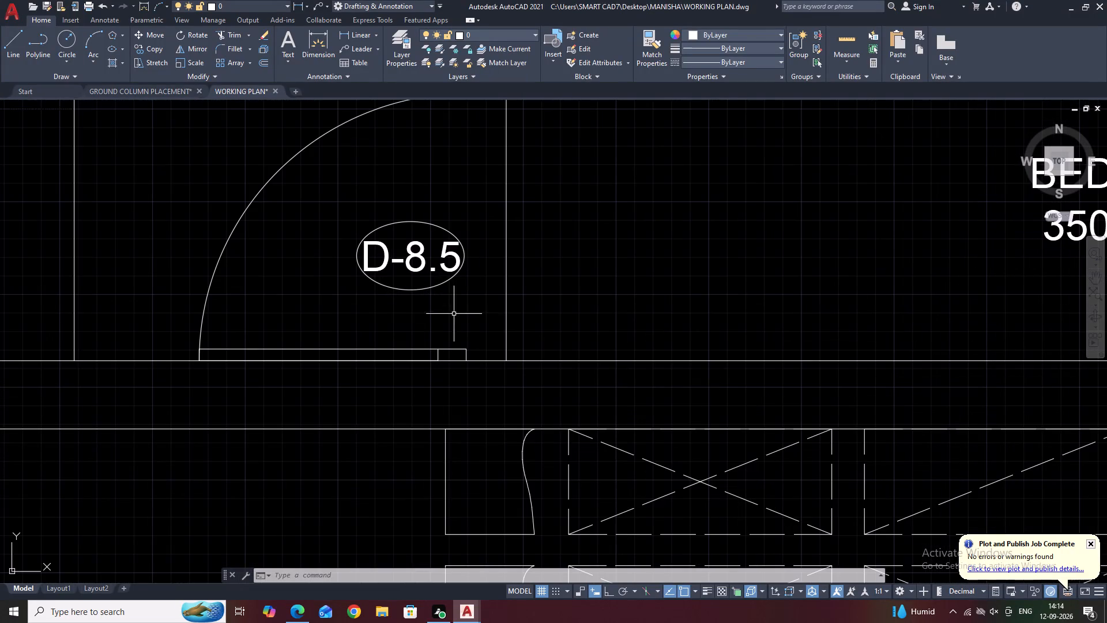
{"action": "left_click_drag", "start_coordinate": [480, 309], "coordinate": [473, 299]}
{"action": "left_click", "coordinate": [389, 245]}
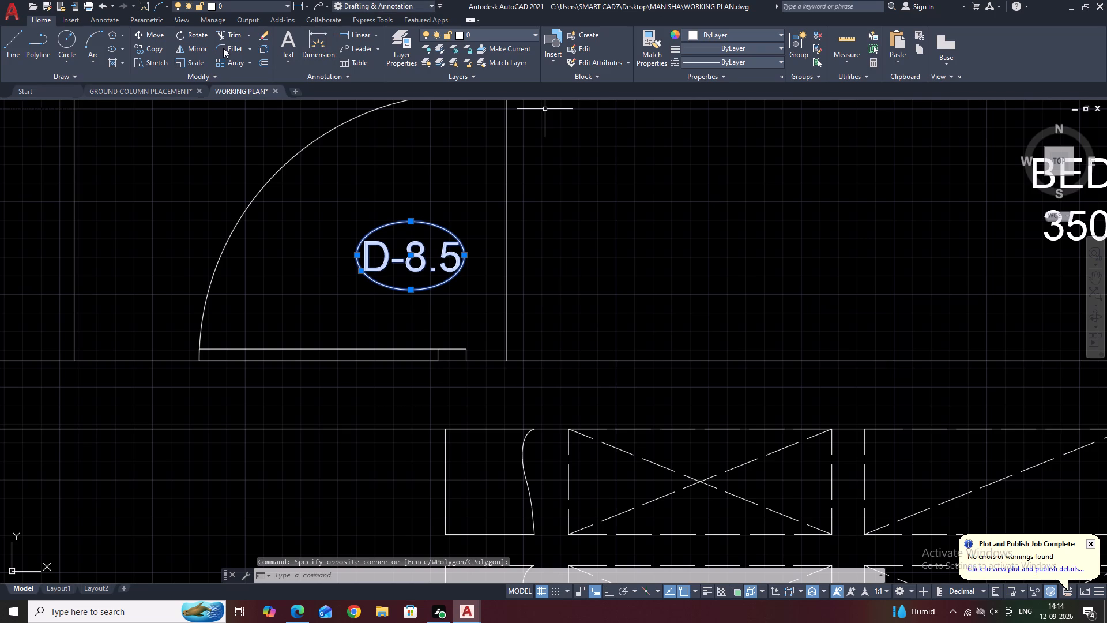
{"action": "left_click", "coordinate": [145, 48]}
{"action": "left_click", "coordinate": [373, 242]}
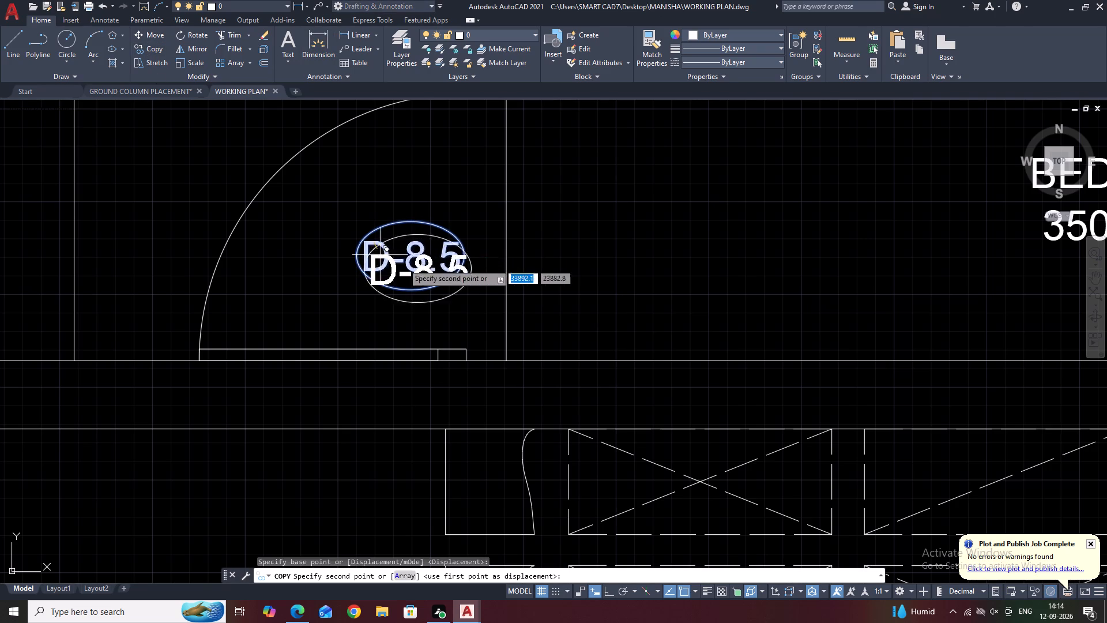
{"action": "scroll", "coordinate": [510, 285], "scroll_direction": "down", "scroll_amount": 2}
{"action": "scroll", "coordinate": [873, 311], "scroll_direction": "up", "scroll_amount": 1}
{"action": "left_click", "coordinate": [873, 306]}
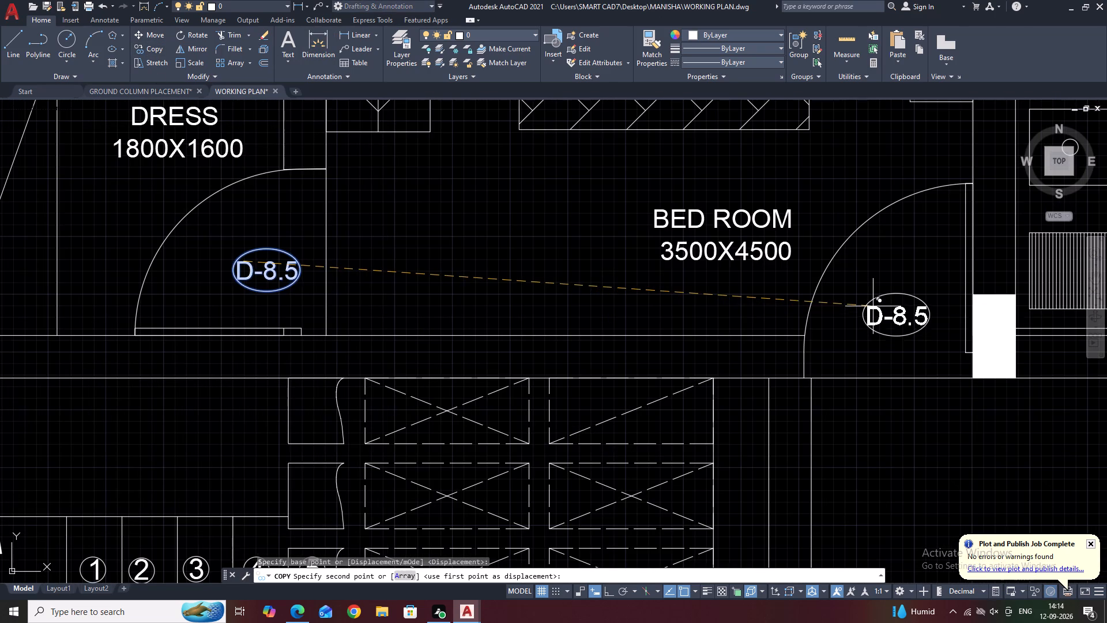
{"action": "right_click", "coordinate": [872, 311]}
{"action": "left_click", "coordinate": [899, 331]}
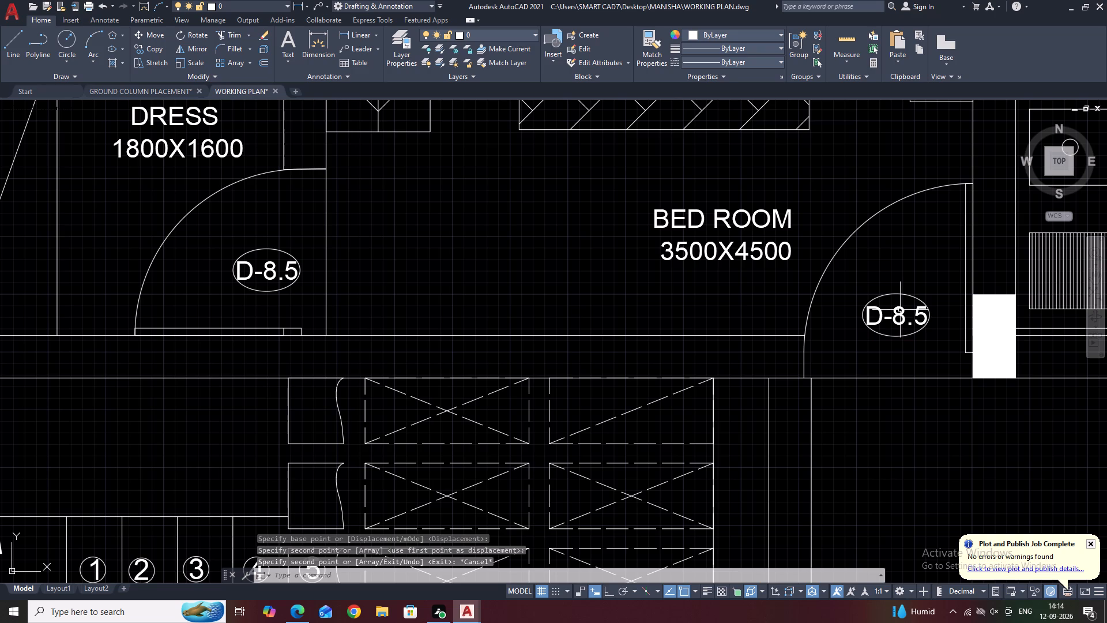
Change the copied tag's text at the bedroom's south door to D-10.5.
{"action": "double_click", "coordinate": [900, 310]}
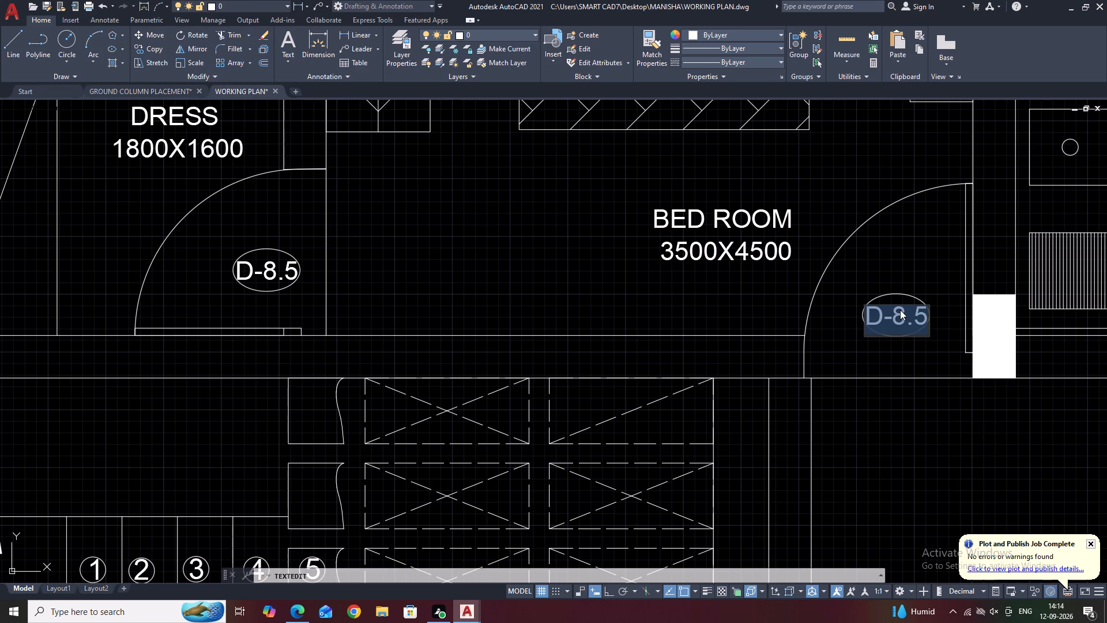
{"action": "key", "text": "d"}
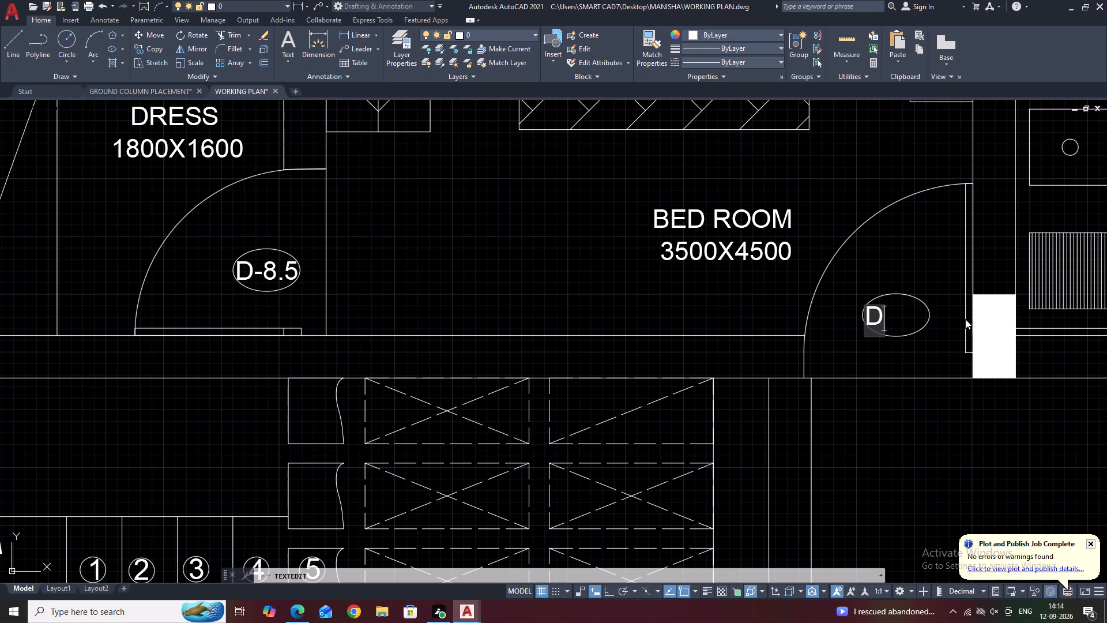
{"action": "type", "text": "-10"}
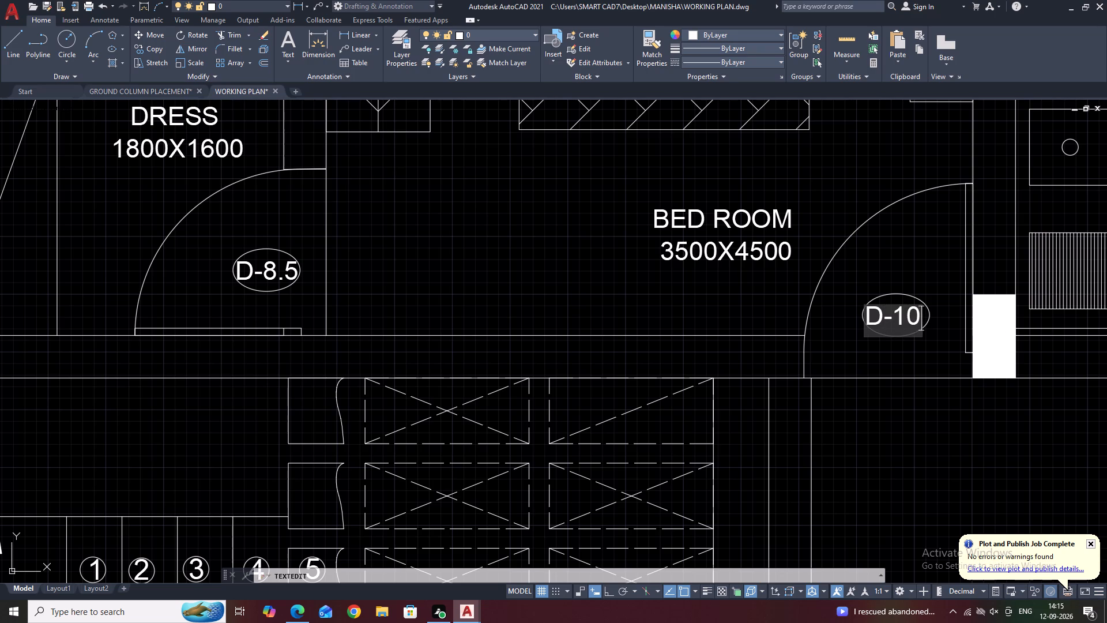
{"action": "type", "text": ".5"}
{"action": "left_click", "coordinate": [898, 265]}
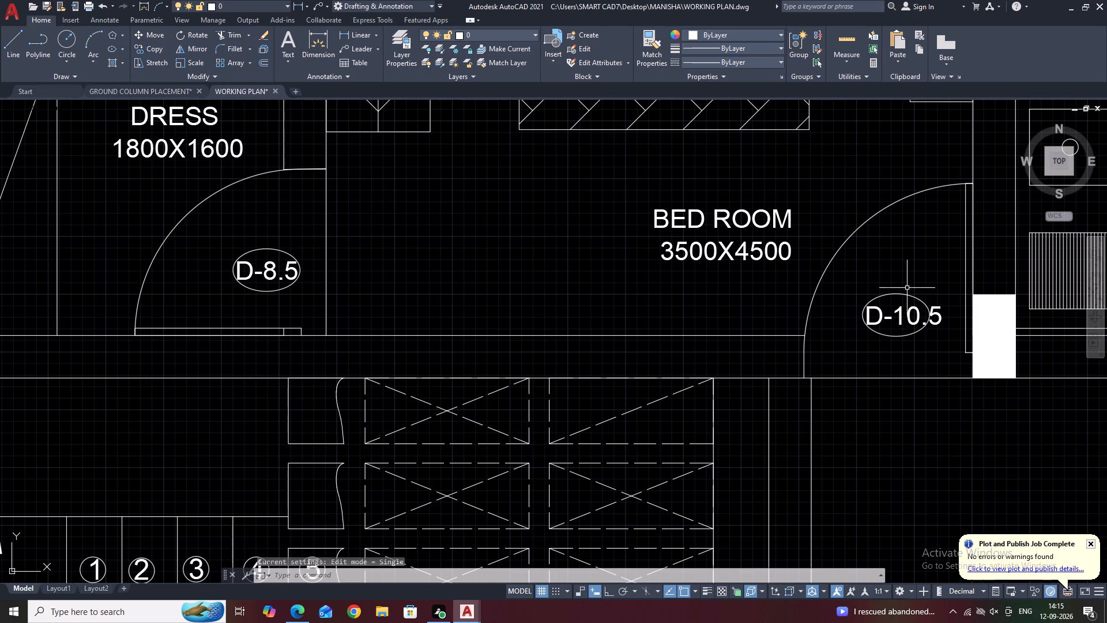
Scale up the ellipse around the D-10.5 tag from its west quadrant so it encloses the whole text.
{"action": "left_click", "coordinate": [908, 296]}
{"action": "left_click", "coordinate": [890, 287]}
{"action": "left_click", "coordinate": [884, 299]}
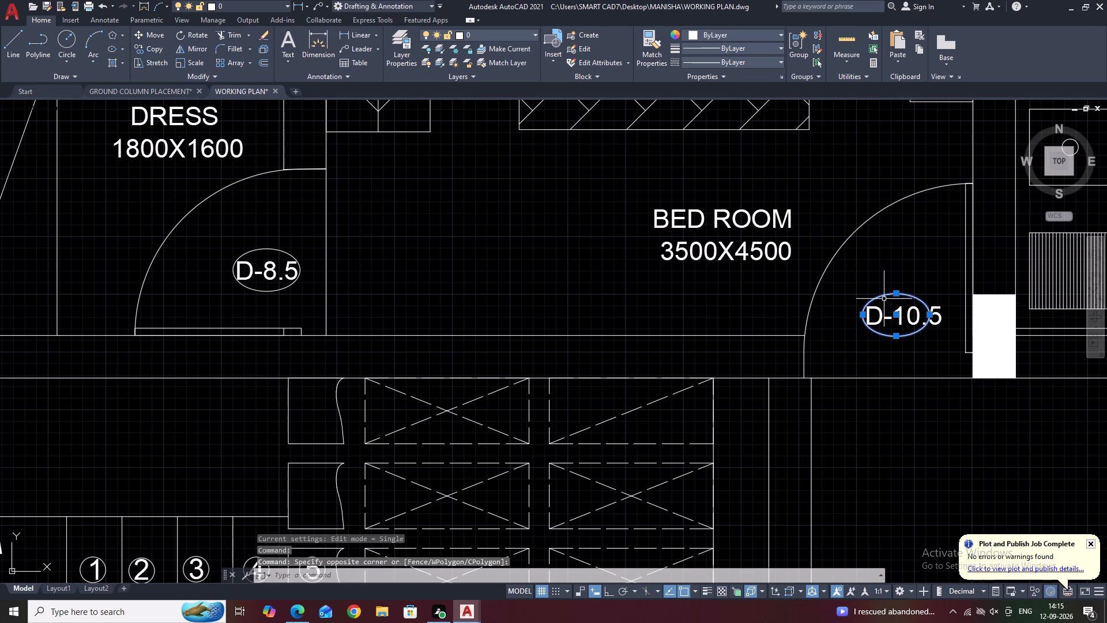
{"action": "middle_click_drag", "start_coordinate": [918, 298], "coordinate": [797, 273]}
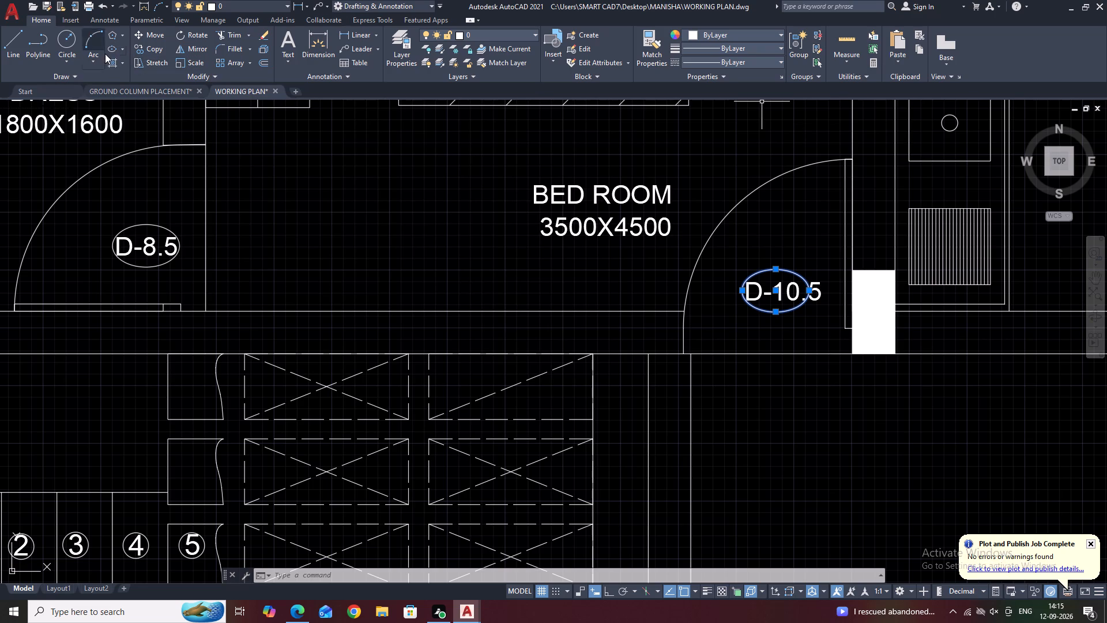
{"action": "left_click", "coordinate": [189, 63]}
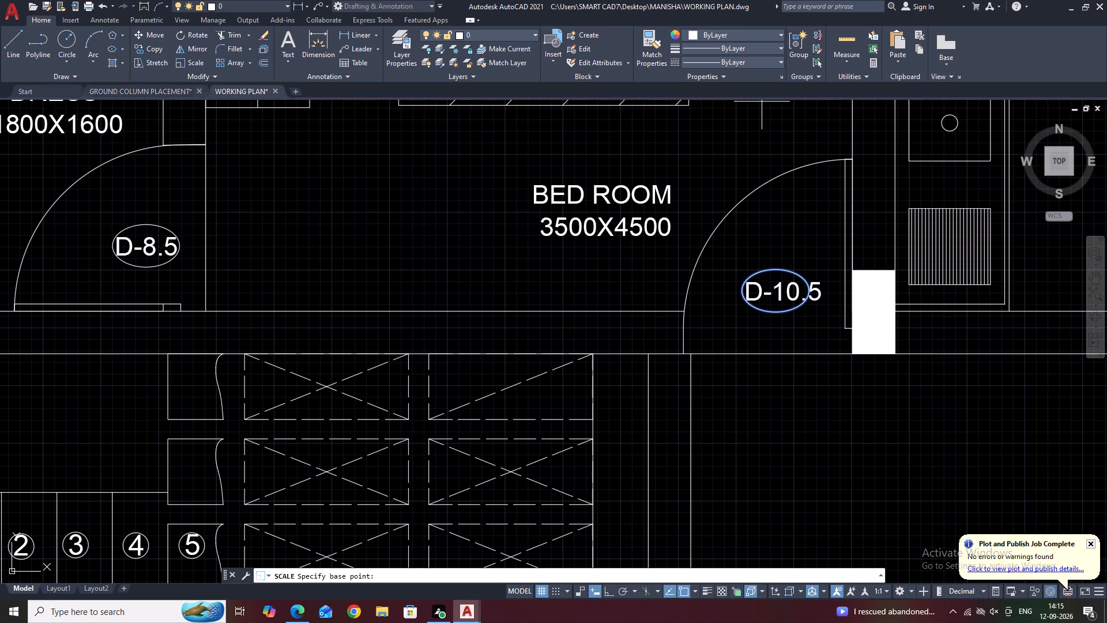
{"action": "left_click", "coordinate": [740, 291]}
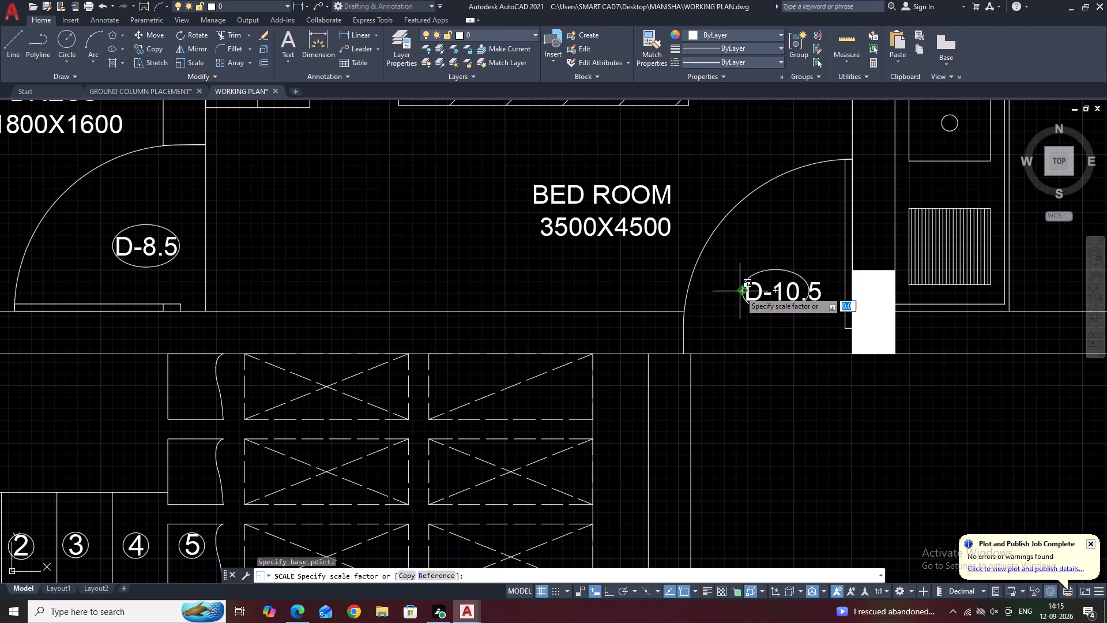
{"action": "left_click", "coordinate": [785, 292]}
Shift the D-9 text at the kitchen's south door east so it sits centred in its ellipse.
{"action": "middle_click_drag", "start_coordinate": [800, 267], "coordinate": [720, 232]}
{"action": "scroll", "coordinate": [741, 243], "scroll_direction": "down", "scroll_amount": 2}
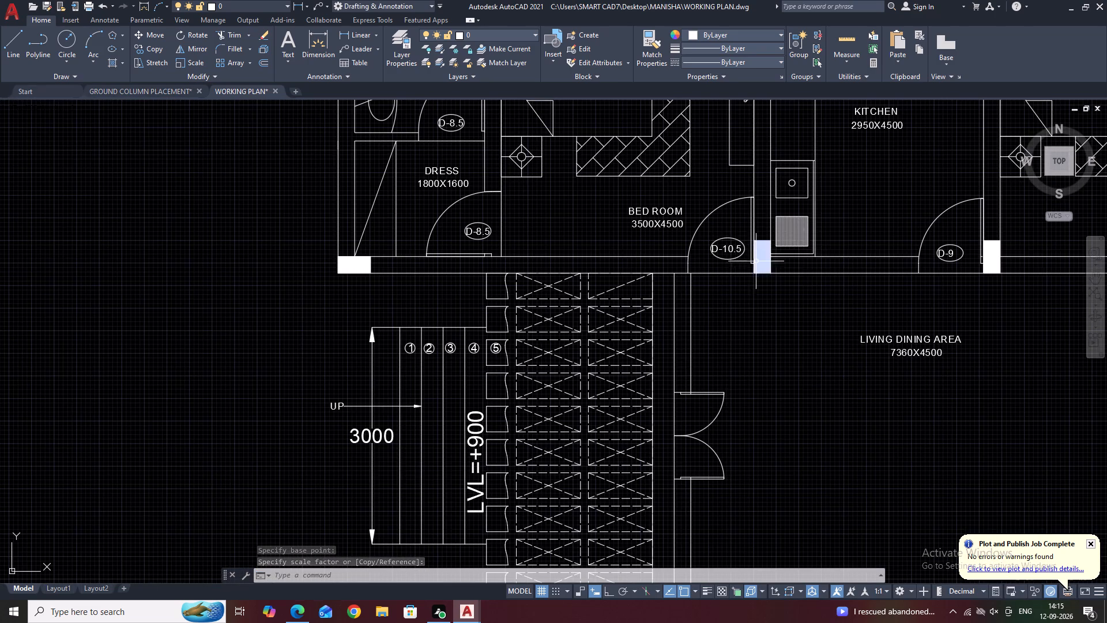
{"action": "scroll", "coordinate": [754, 260], "scroll_direction": "down", "scroll_amount": 1}
{"action": "scroll", "coordinate": [875, 254], "scroll_direction": "up", "scroll_amount": 3}
{"action": "middle_click_drag", "start_coordinate": [880, 256], "coordinate": [855, 260]}
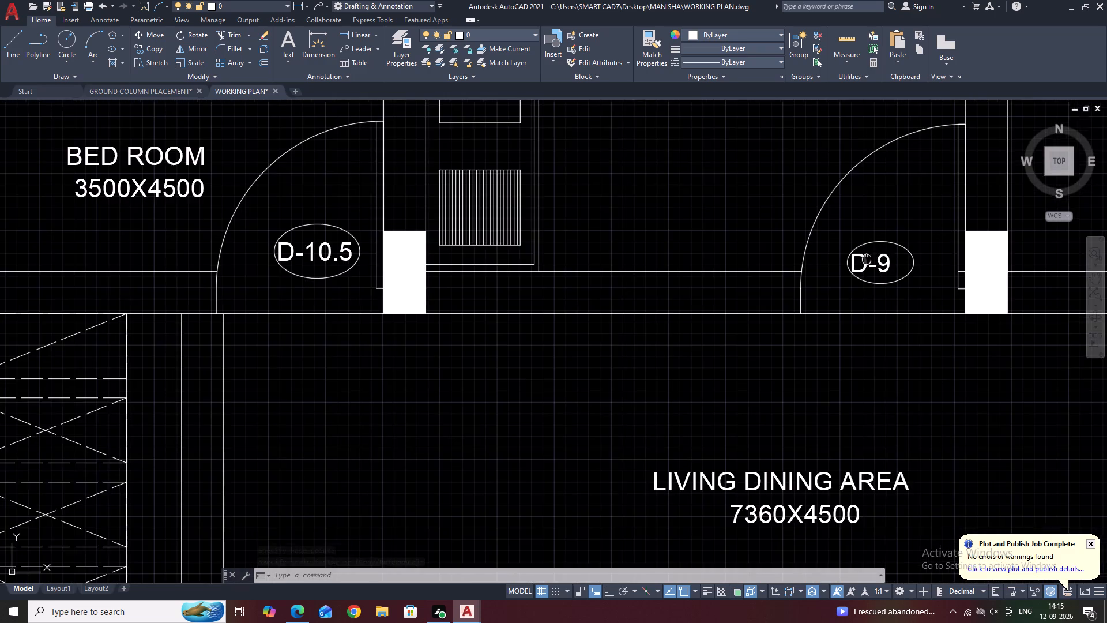
{"action": "middle_click_drag", "start_coordinate": [855, 260], "coordinate": [826, 261]}
{"action": "scroll", "coordinate": [838, 273], "scroll_direction": "up", "scroll_amount": 3}
{"action": "left_click", "coordinate": [845, 255]}
{"action": "left_click", "coordinate": [747, 257]}
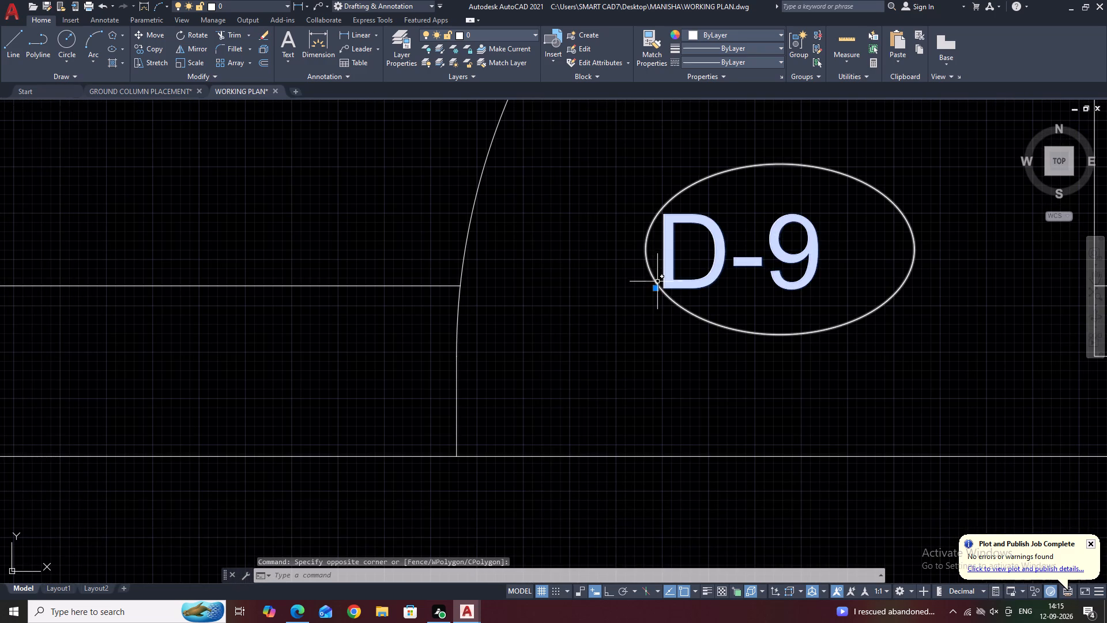
{"action": "left_click", "coordinate": [654, 287]}
{"action": "left_click", "coordinate": [705, 287]}
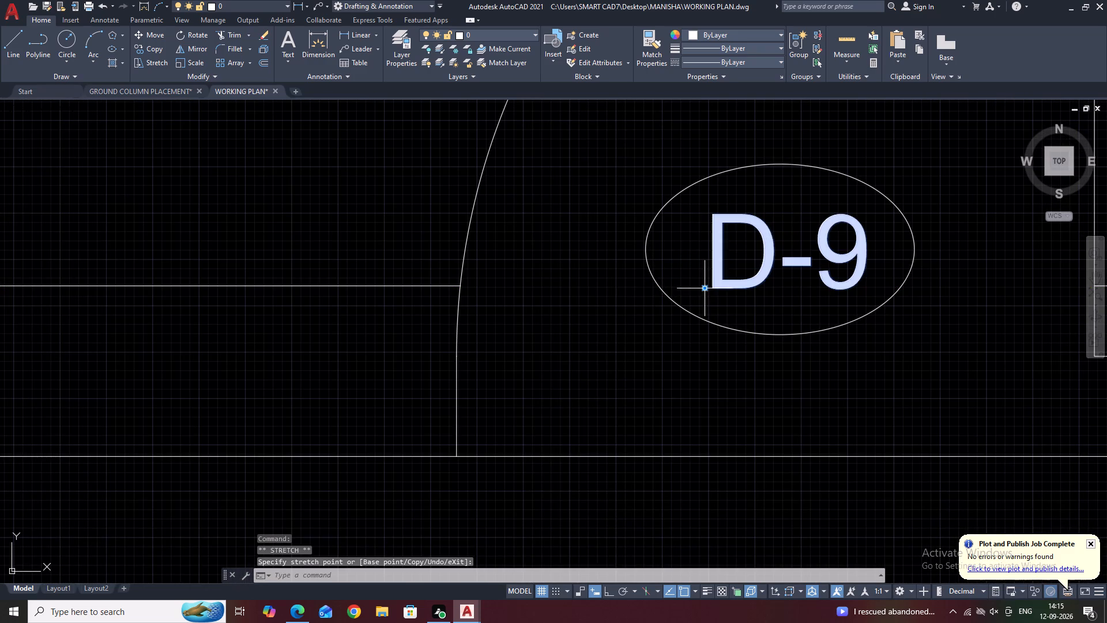
{"action": "scroll", "coordinate": [756, 245], "scroll_direction": "down", "scroll_amount": 3}
{"action": "middle_click_drag", "start_coordinate": [829, 256], "coordinate": [735, 287]}
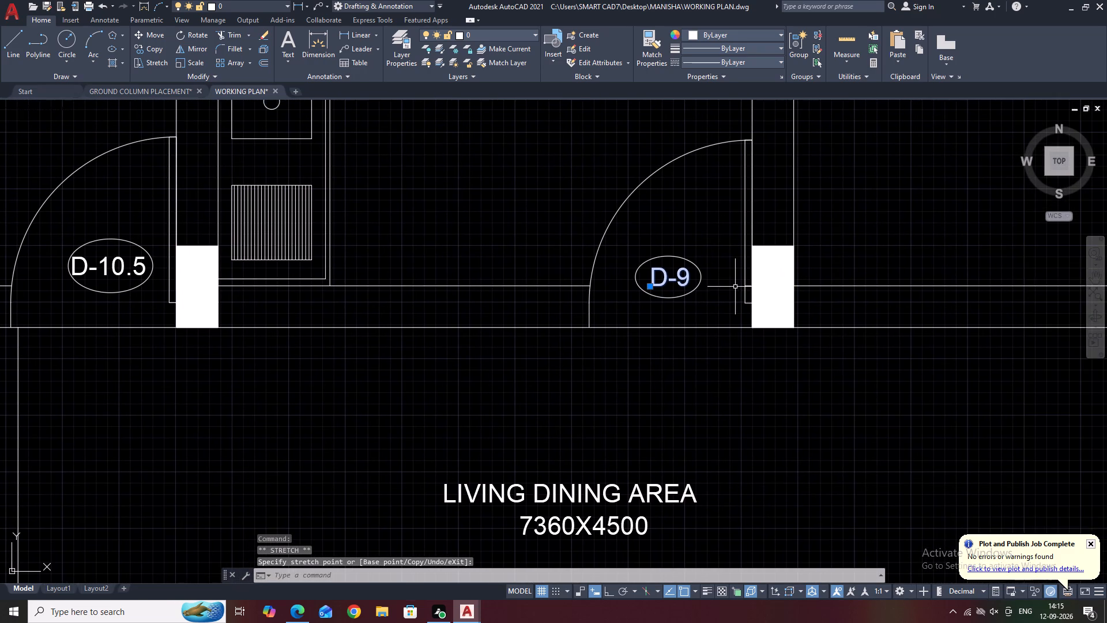
{"action": "scroll", "coordinate": [604, 261], "scroll_direction": "down", "scroll_amount": 2}
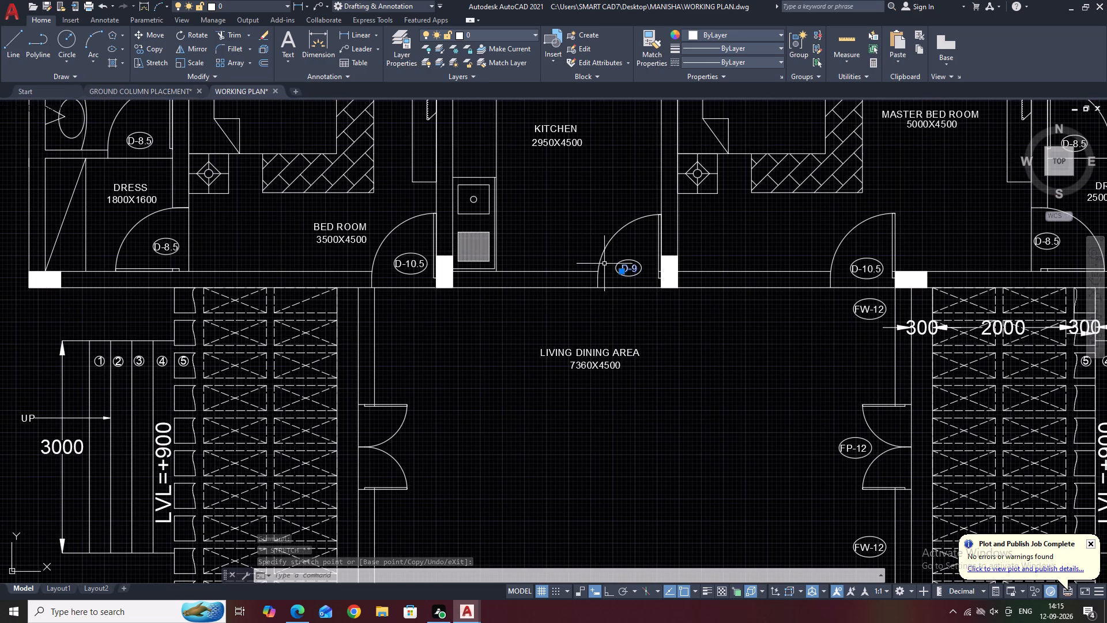
{"action": "right_click", "coordinate": [659, 316]}
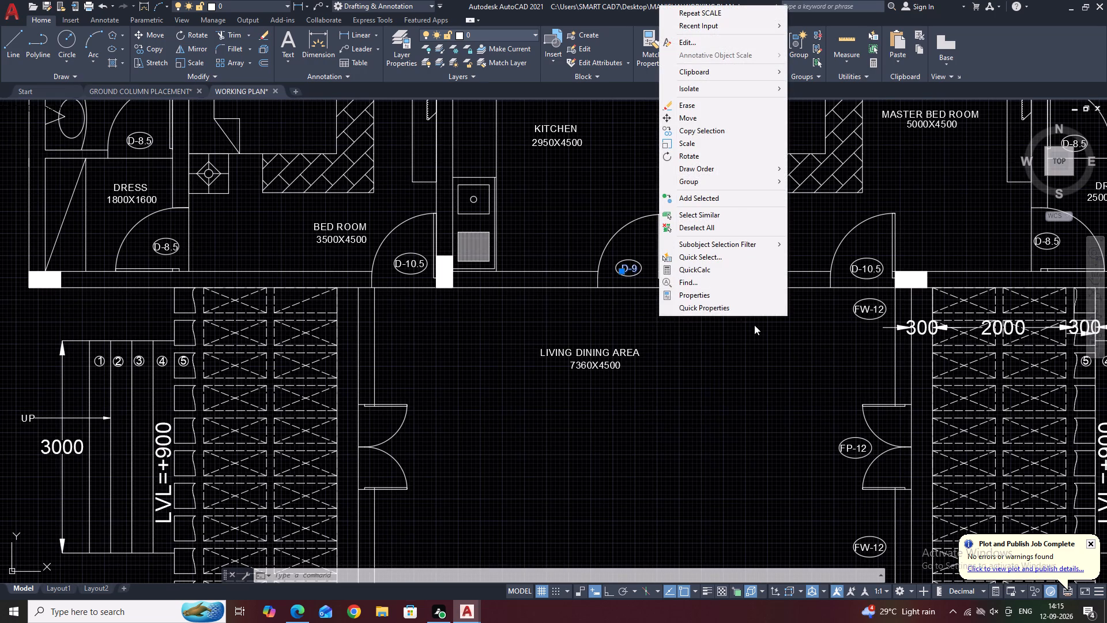
{"action": "left_click", "coordinate": [722, 227]}
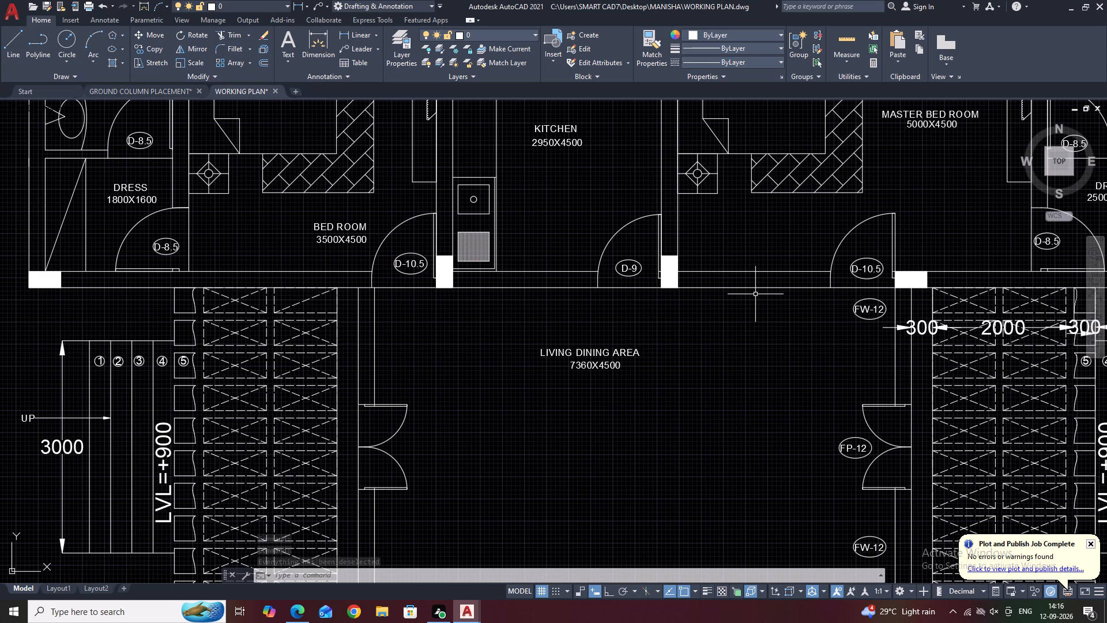
Copy the FW-20 window tag with its ellipse from the 3500X4500 bedroom to just north of the column at the kitchen's northwest corner.
{"action": "scroll", "coordinate": [760, 297], "scroll_direction": "down", "scroll_amount": 2}
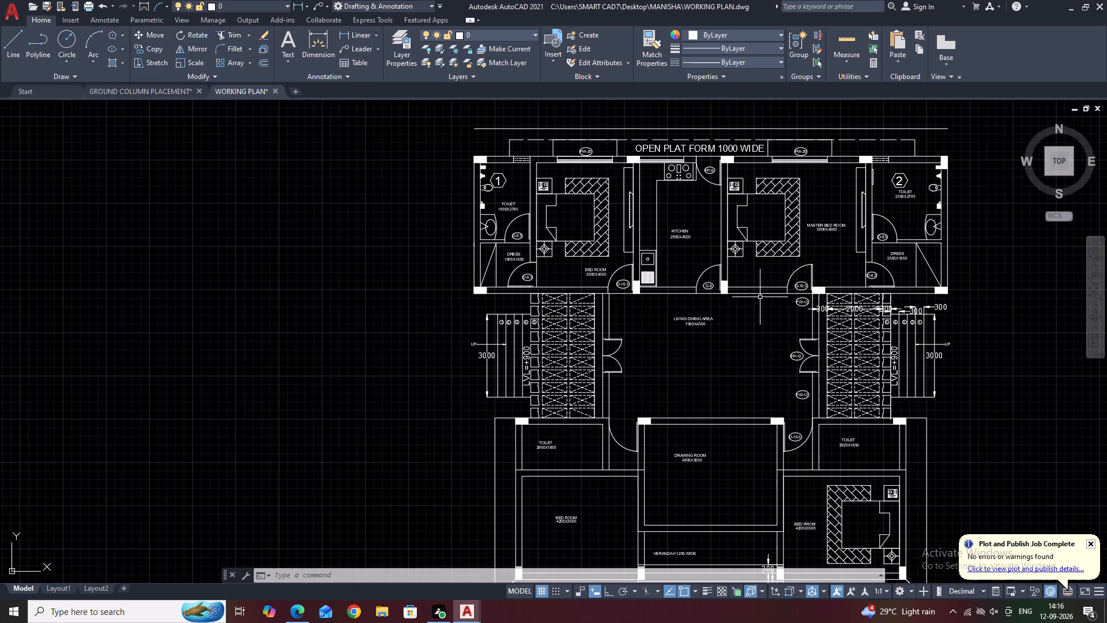
{"action": "middle_click_drag", "start_coordinate": [780, 252], "coordinate": [753, 349]}
{"action": "scroll", "coordinate": [784, 237], "scroll_direction": "up", "scroll_amount": 2}
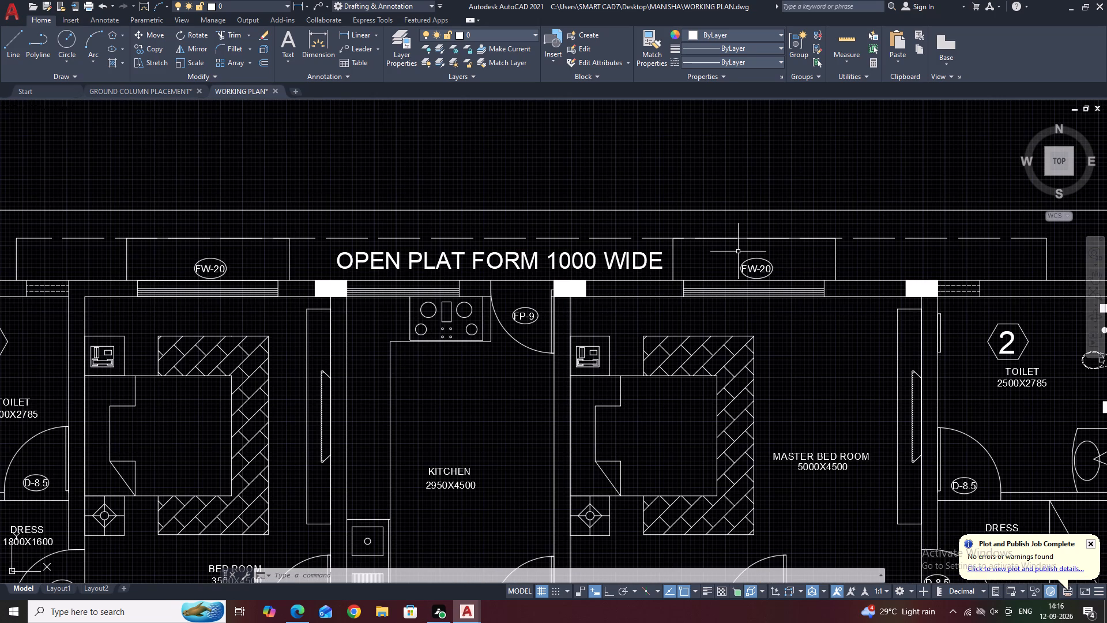
{"action": "middle_click_drag", "start_coordinate": [741, 257], "coordinate": [792, 282]}
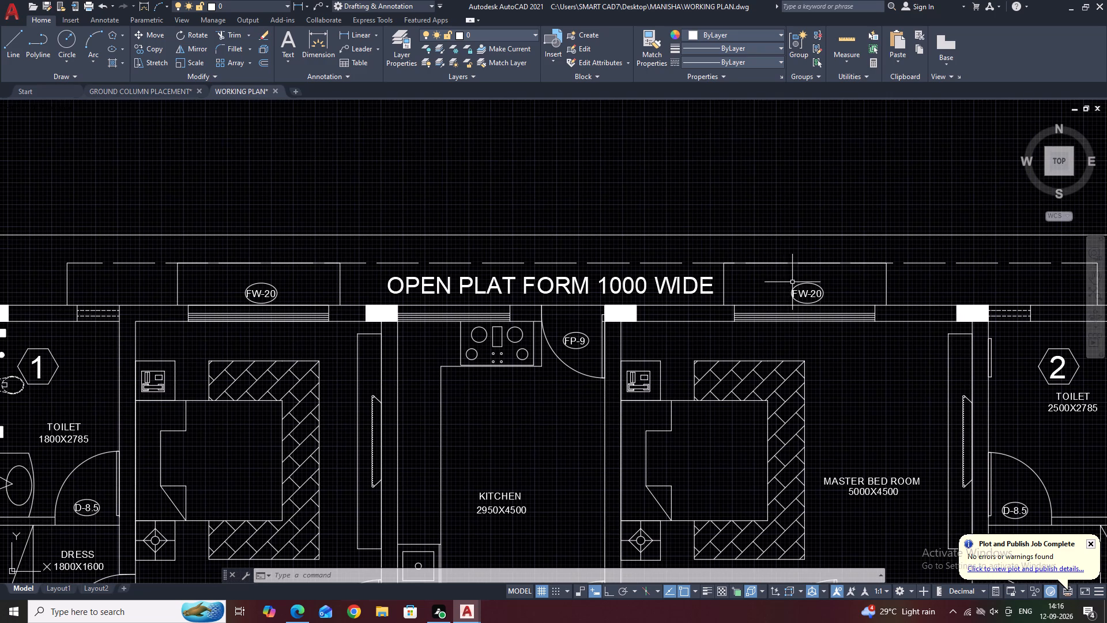
{"action": "middle_click_drag", "start_coordinate": [345, 298], "coordinate": [658, 289]}
{"action": "scroll", "coordinate": [647, 280], "scroll_direction": "up", "scroll_amount": 2}
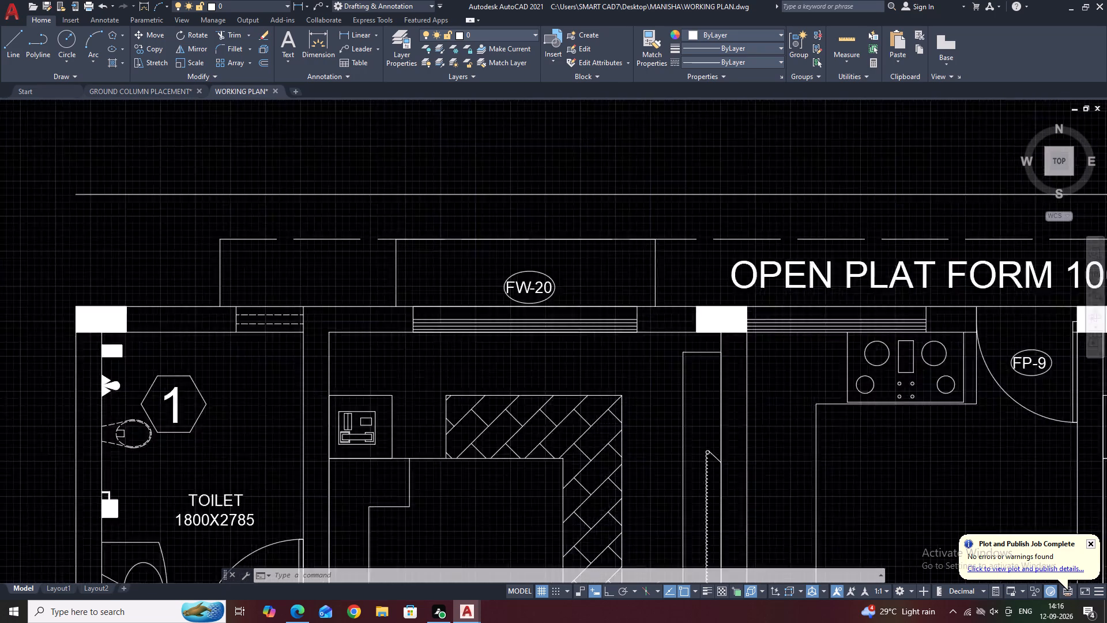
{"action": "scroll", "coordinate": [647, 280], "scroll_direction": "up", "scroll_amount": 1}
{"action": "left_click", "coordinate": [559, 239]}
{"action": "left_click", "coordinate": [349, 309]}
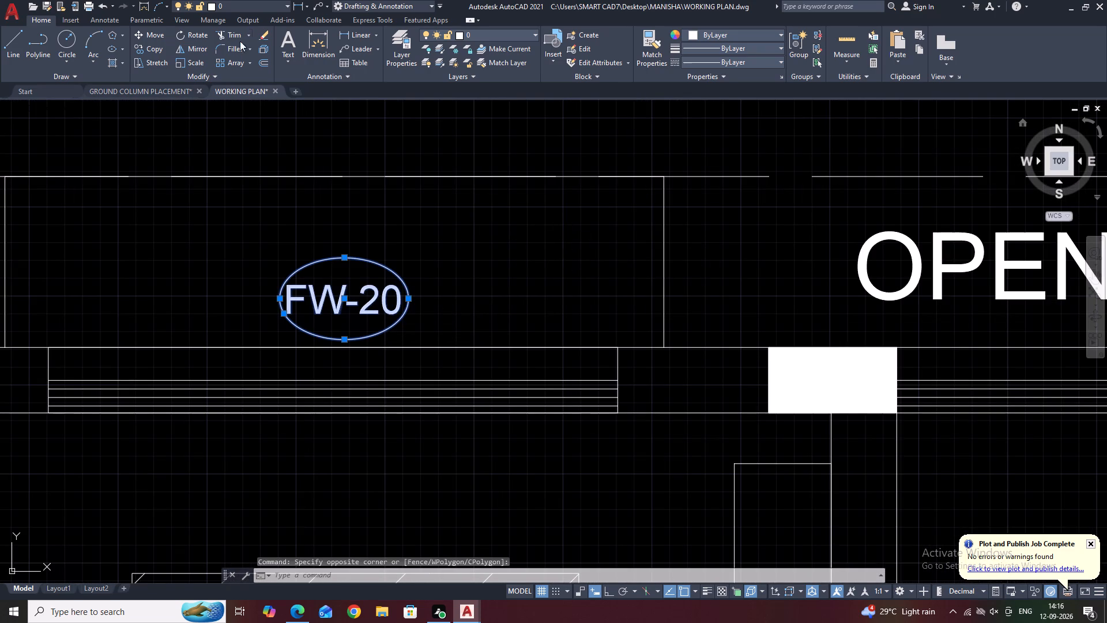
{"action": "left_click", "coordinate": [149, 52]}
{"action": "left_click", "coordinate": [349, 307]}
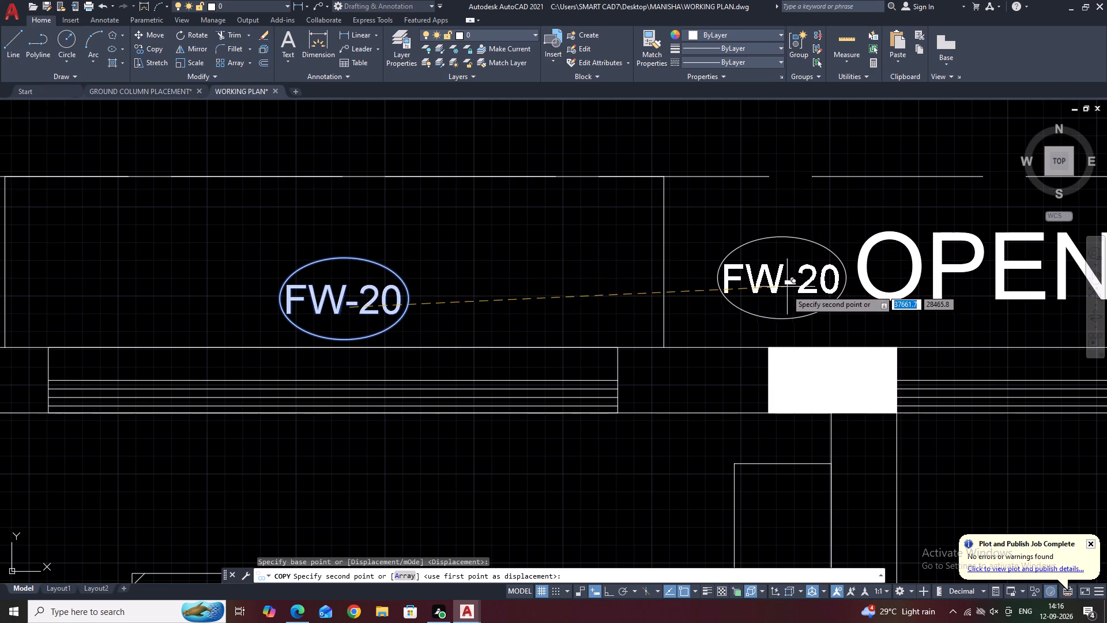
{"action": "left_click", "coordinate": [785, 301]}
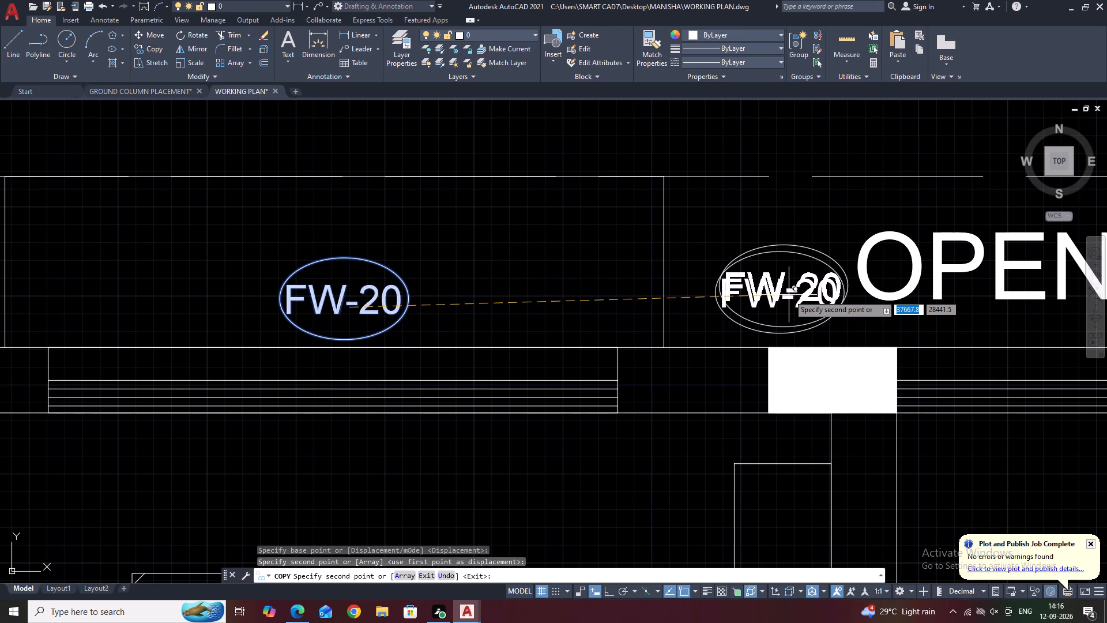
{"action": "right_click", "coordinate": [789, 295]}
{"action": "left_click", "coordinate": [805, 316]}
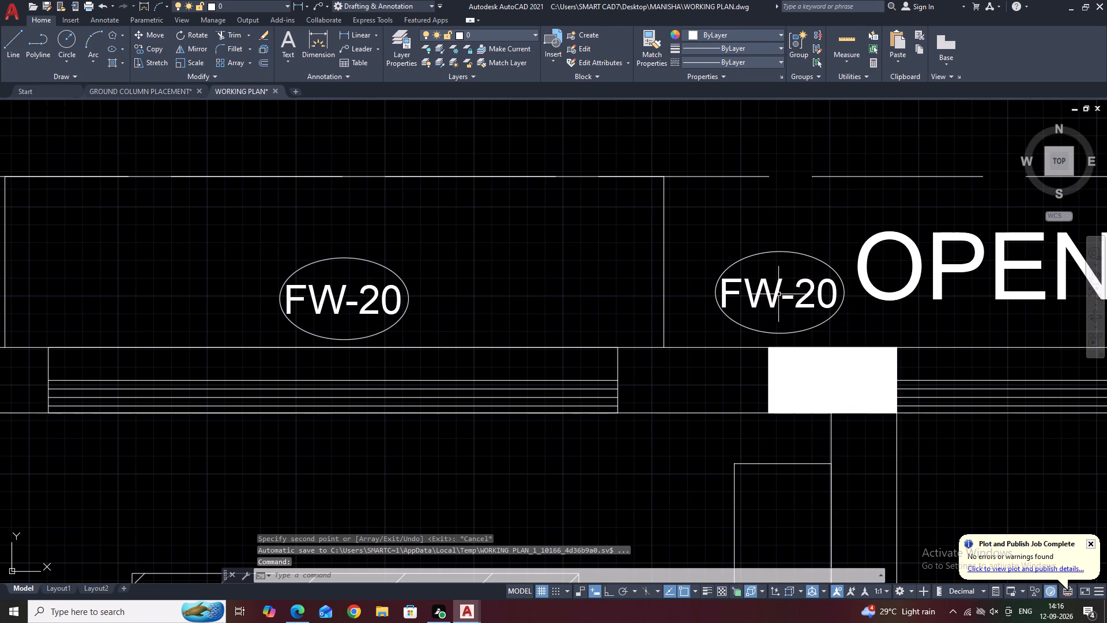
Change the copied window tag's text near the kitchen's north window to FW-15.
{"action": "double_click", "coordinate": [778, 294]}
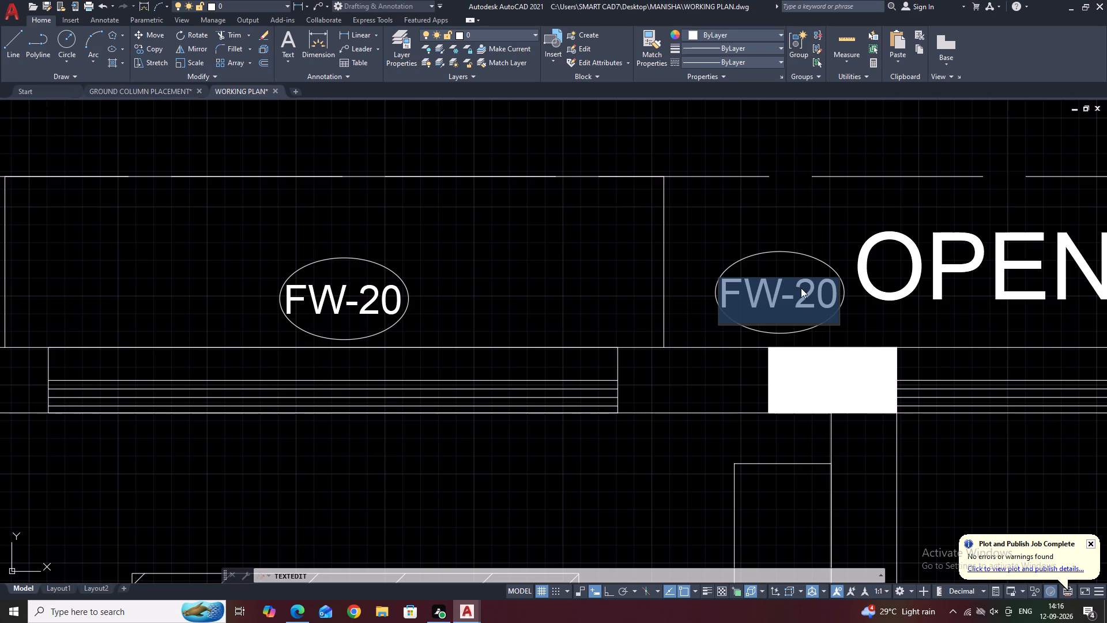
{"action": "left_click", "coordinate": [837, 286]}
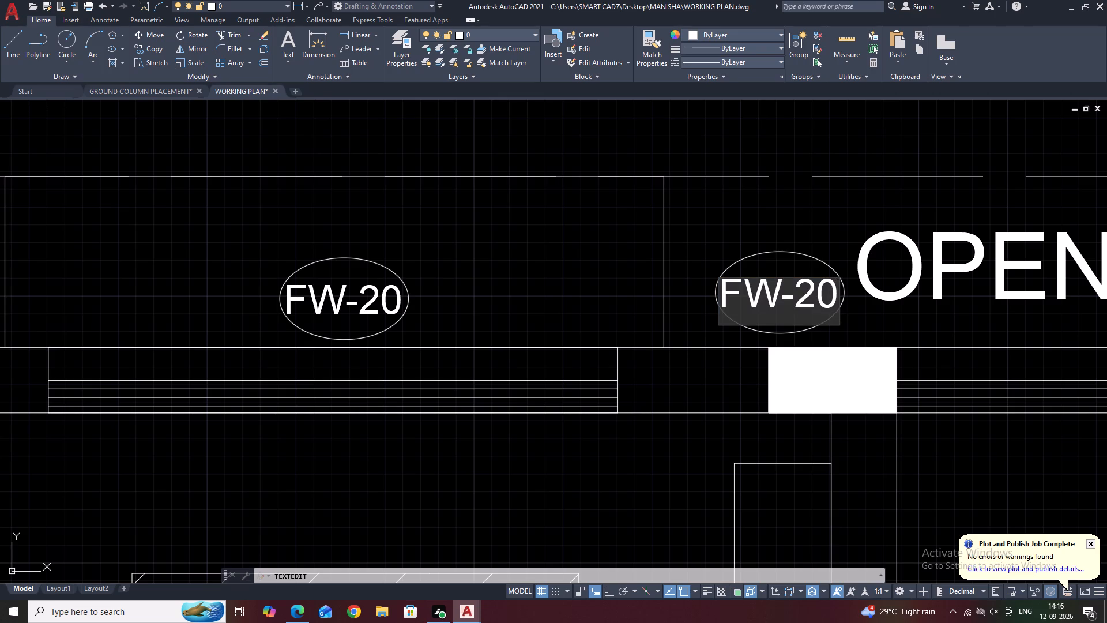
{"action": "key", "text": "BackSpace"}
{"action": "key", "text": "BackSpace"}
{"action": "type", "text": "15"}
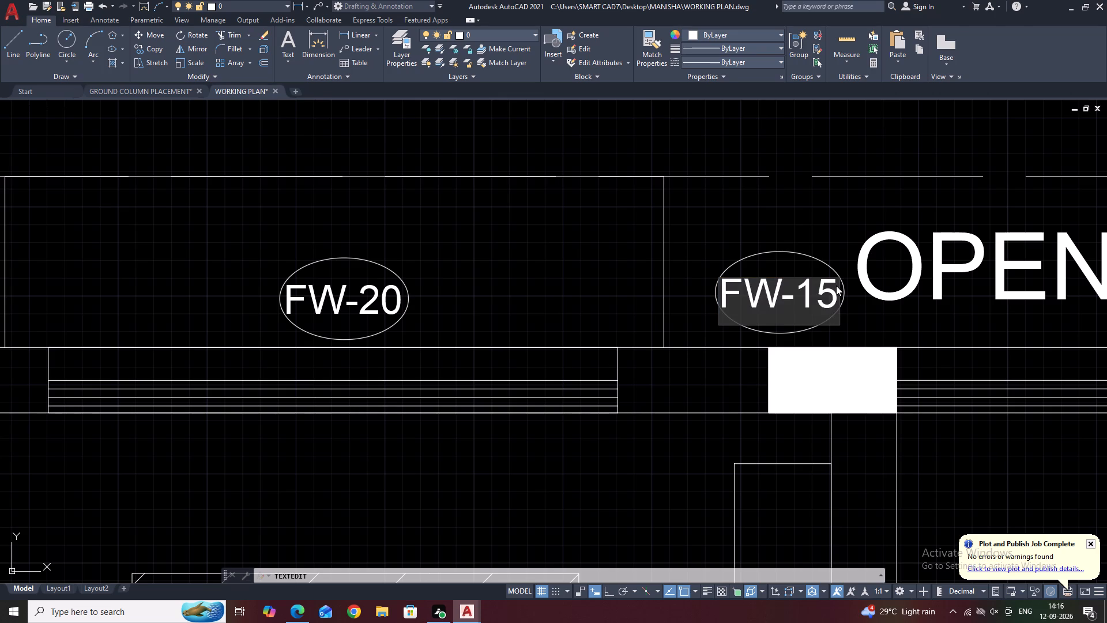
{"action": "left_click", "coordinate": [813, 231]}
Review the north rooms, living dining area, entrance steps and south rooms for missing tags and labels.
{"action": "scroll", "coordinate": [772, 213], "scroll_direction": "down", "scroll_amount": 3}
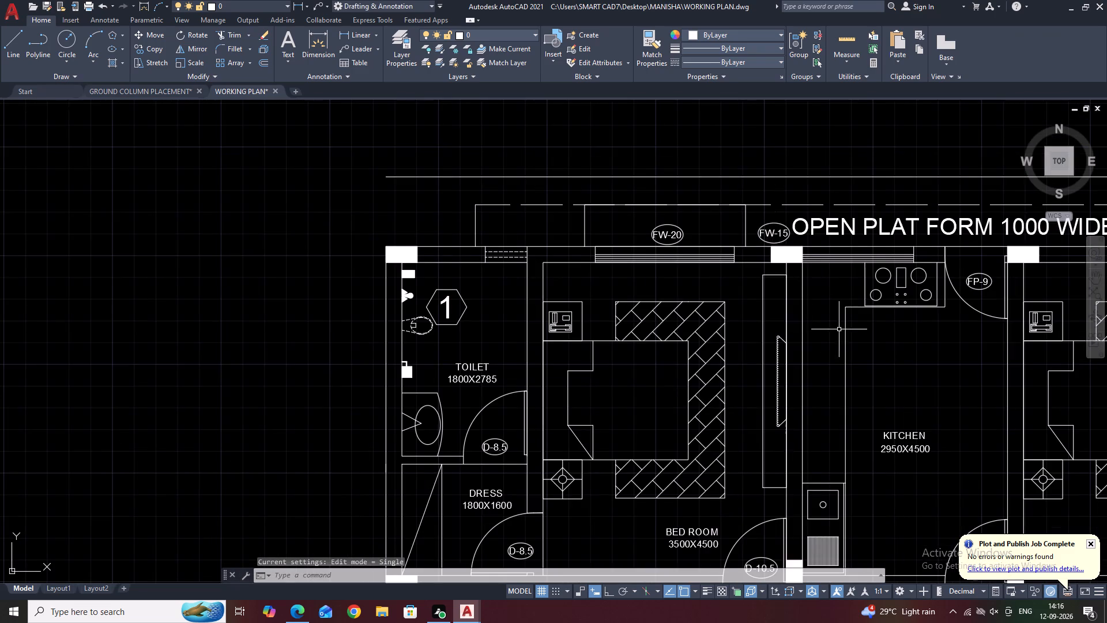
{"action": "middle_click_drag", "start_coordinate": [845, 329], "coordinate": [860, 230]}
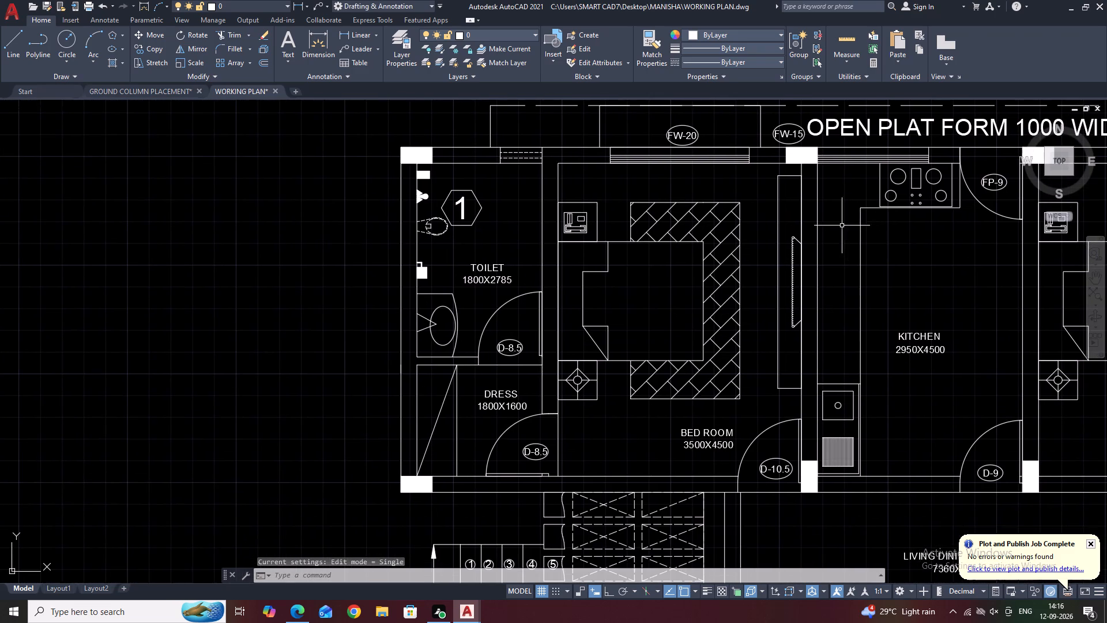
{"action": "middle_click_drag", "start_coordinate": [804, 216], "coordinate": [784, 254]}
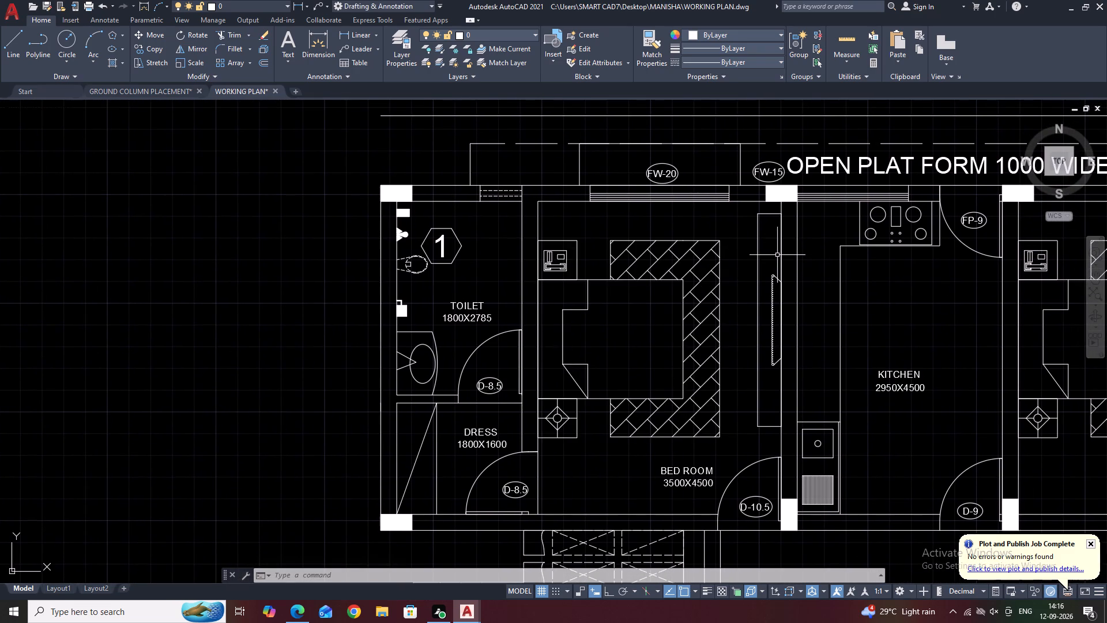
{"action": "middle_click_drag", "start_coordinate": [910, 304], "coordinate": [899, 297]}
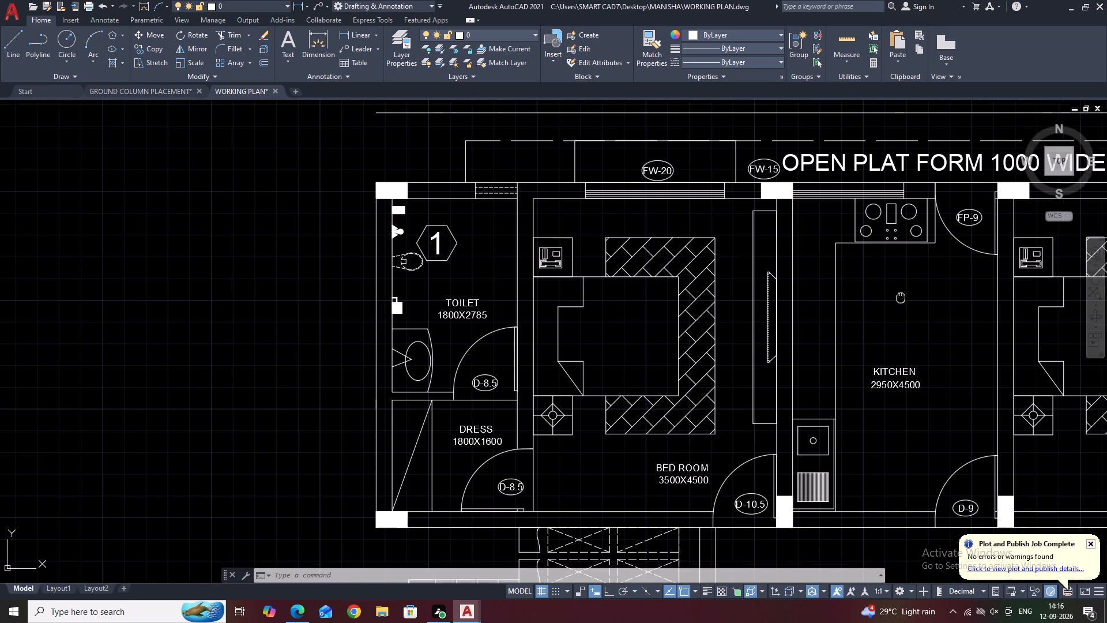
{"action": "middle_click_drag", "start_coordinate": [899, 297], "coordinate": [888, 291]}
{"action": "scroll", "coordinate": [749, 305], "scroll_direction": "down", "scroll_amount": 1}
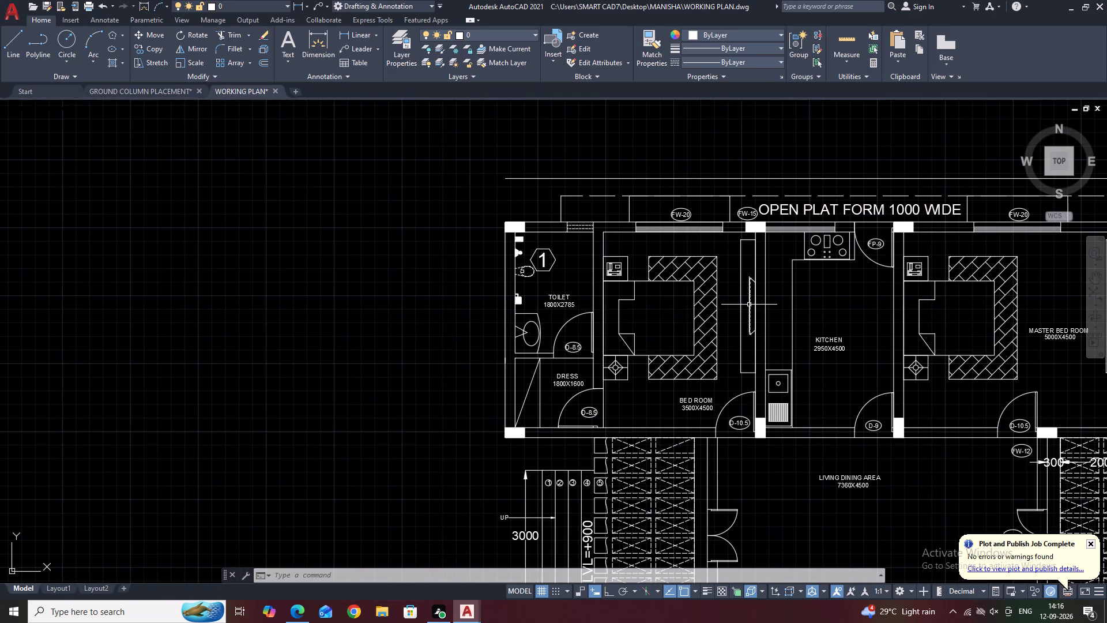
{"action": "middle_click_drag", "start_coordinate": [710, 321], "coordinate": [709, 320]}
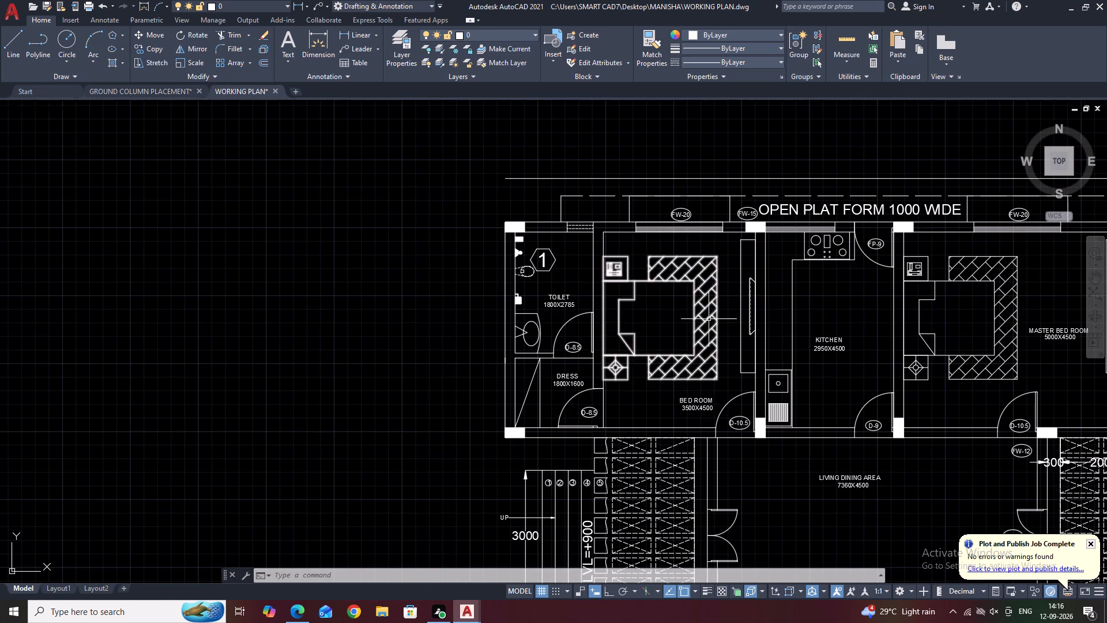
{"action": "middle_click_drag", "start_coordinate": [709, 320], "coordinate": [756, 269]}
{"action": "middle_click_drag", "start_coordinate": [909, 389], "coordinate": [820, 243]}
{"action": "middle_click_drag", "start_coordinate": [849, 333], "coordinate": [827, 289]}
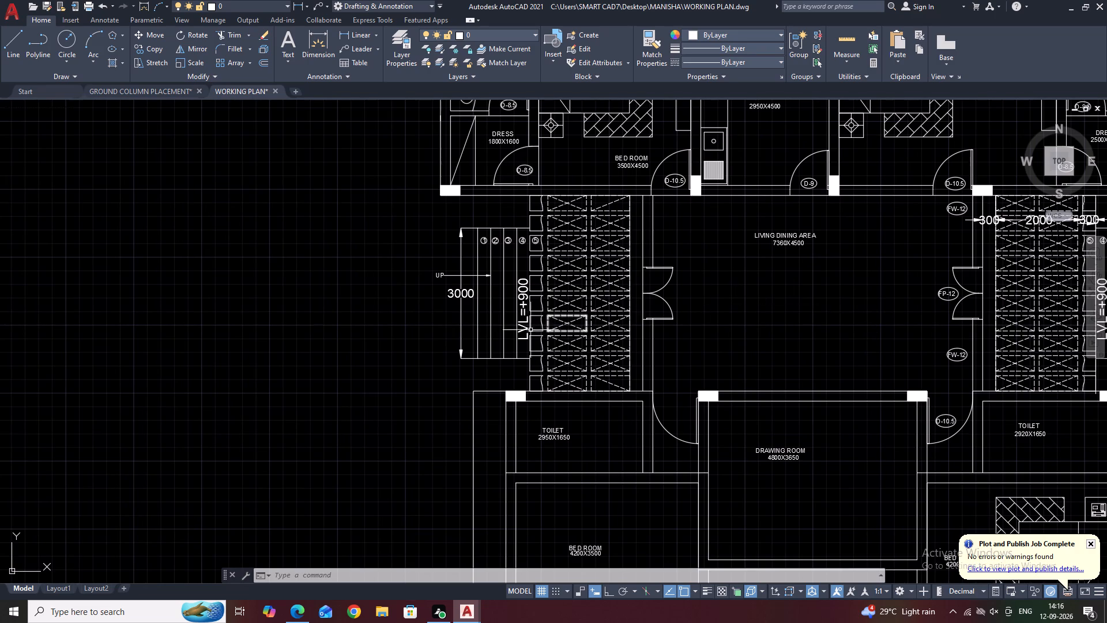
{"action": "middle_click_drag", "start_coordinate": [767, 310], "coordinate": [624, 295]}
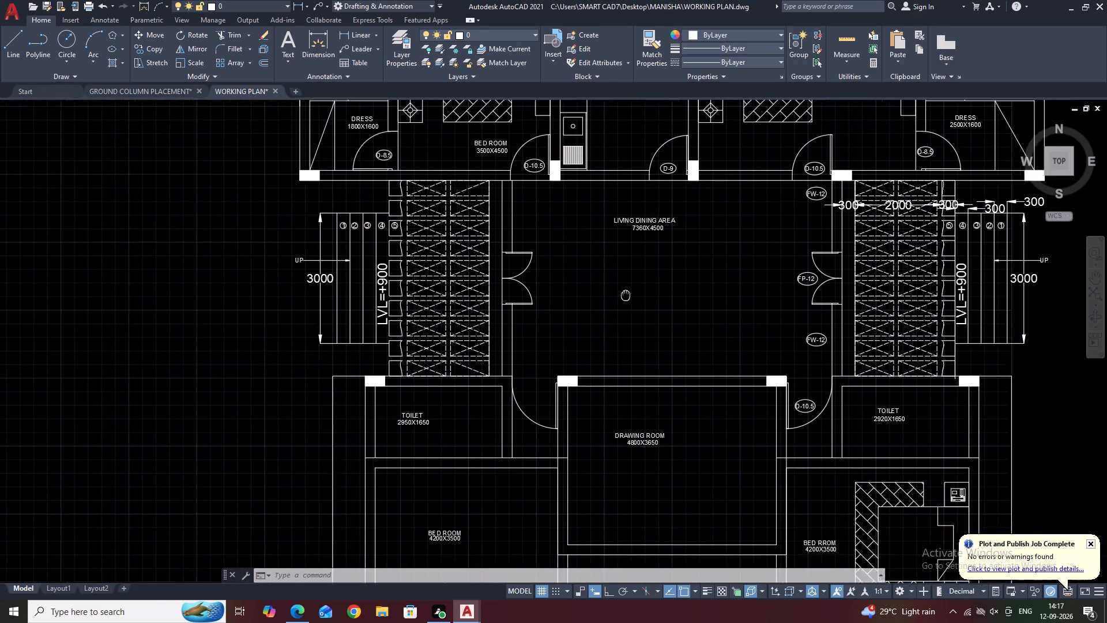
{"action": "middle_click_drag", "start_coordinate": [624, 295], "coordinate": [619, 295]}
{"action": "scroll", "coordinate": [619, 296], "scroll_direction": "down", "scroll_amount": 1}
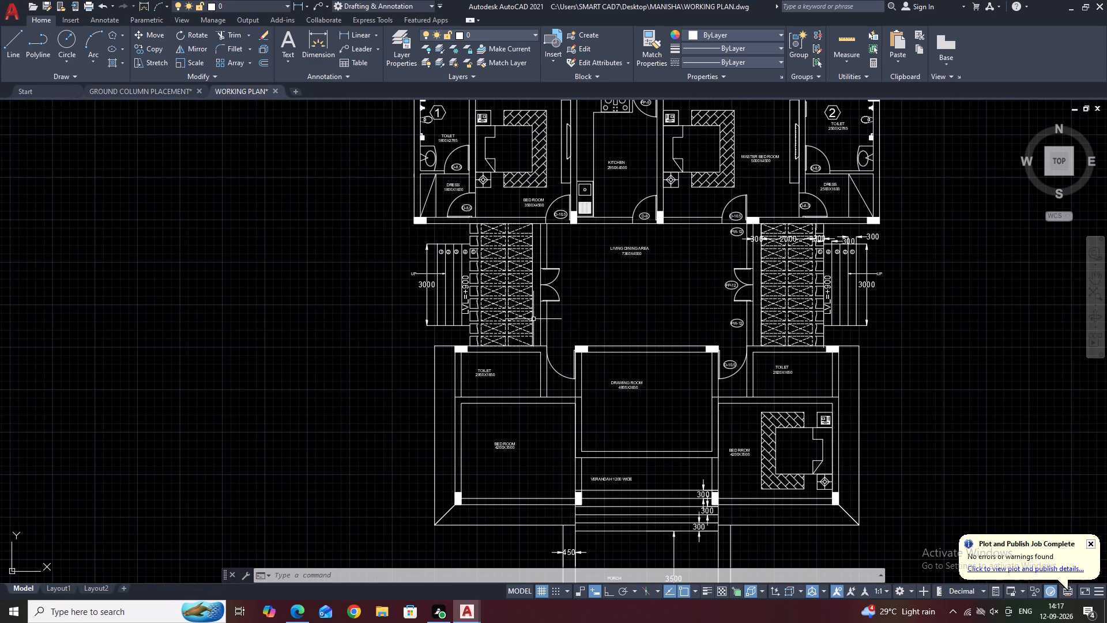
Copy the LVL=+900 level text from the west entrance steps into the living dining area, just east of its west double door.
{"action": "scroll", "coordinate": [521, 320], "scroll_direction": "up", "scroll_amount": 3}
{"action": "left_click", "coordinate": [377, 285]}
{"action": "middle_click_drag", "start_coordinate": [827, 309], "coordinate": [663, 325]}
{"action": "key", "text": "c"}
{"action": "key", "text": "o"}
{"action": "key", "text": "space"}
{"action": "left_click", "coordinate": [549, 294]}
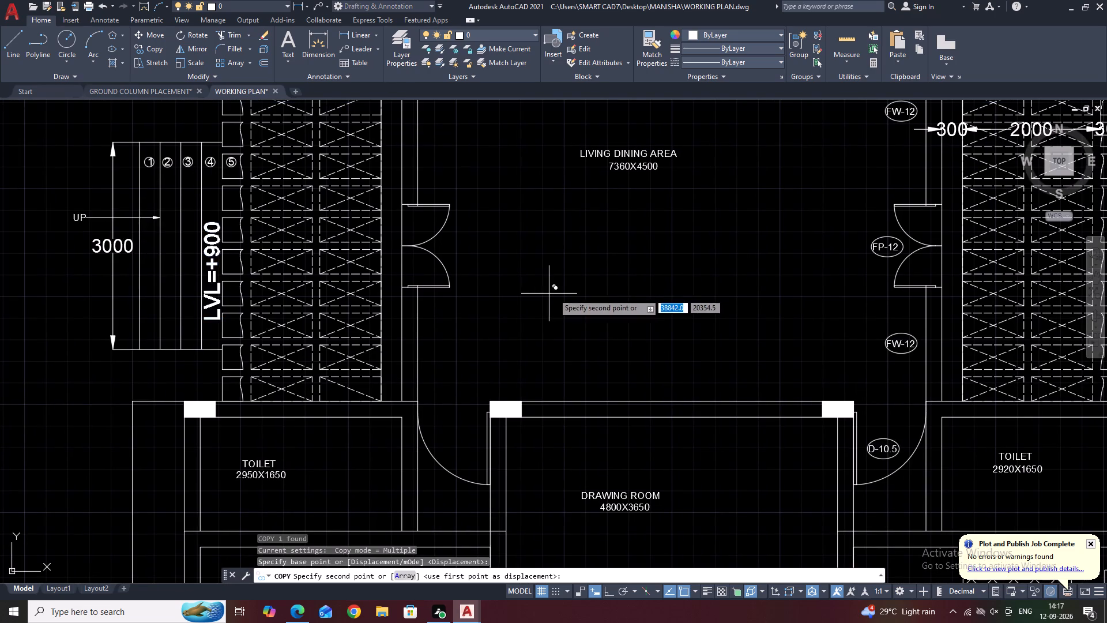
{"action": "left_click", "coordinate": [821, 288]}
{"action": "key", "text": "Escape"}
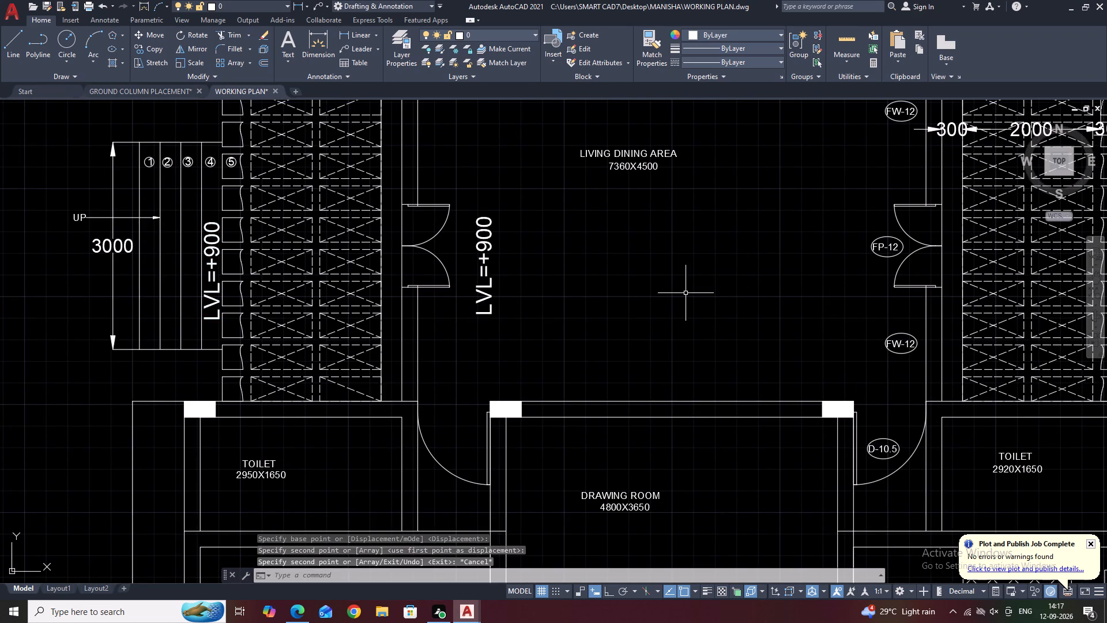
Match the copied LVL=+900 text in the living dining area to the properties of the room's 7360X4500 size text.
{"action": "type", "text": "MA"}
{"action": "key", "text": "space"}
{"action": "left_click", "coordinate": [633, 170]}
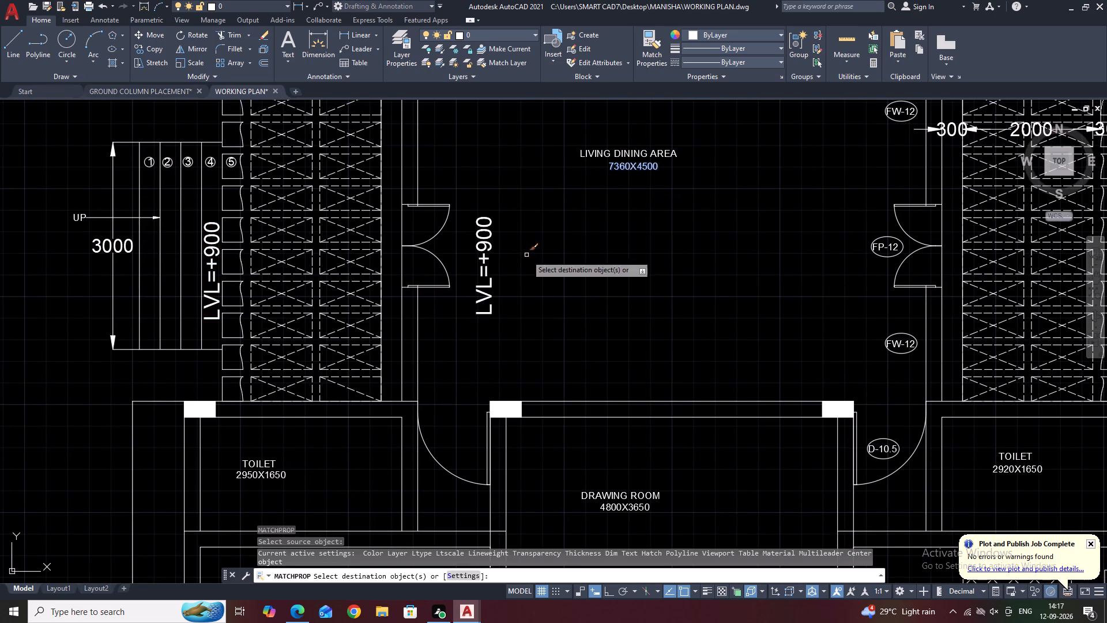
{"action": "left_click", "coordinate": [491, 288]}
{"action": "key", "text": "Escape"}
Rotate the copied LVL=+900 text in the living dining area by 90 degrees so it reads vertically.
{"action": "scroll", "coordinate": [526, 307], "scroll_direction": "up", "scroll_amount": 2}
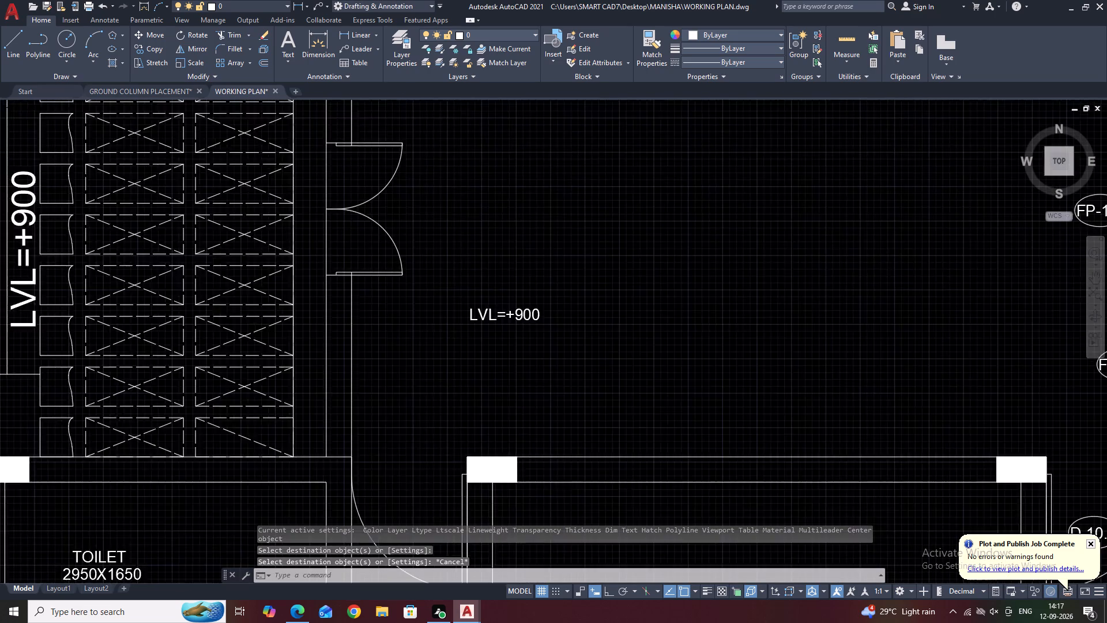
{"action": "left_click_drag", "start_coordinate": [545, 337], "coordinate": [539, 334]}
{"action": "left_click_drag", "start_coordinate": [492, 273], "coordinate": [476, 264]}
{"action": "type", "text": "RO"}
{"action": "key", "text": "space"}
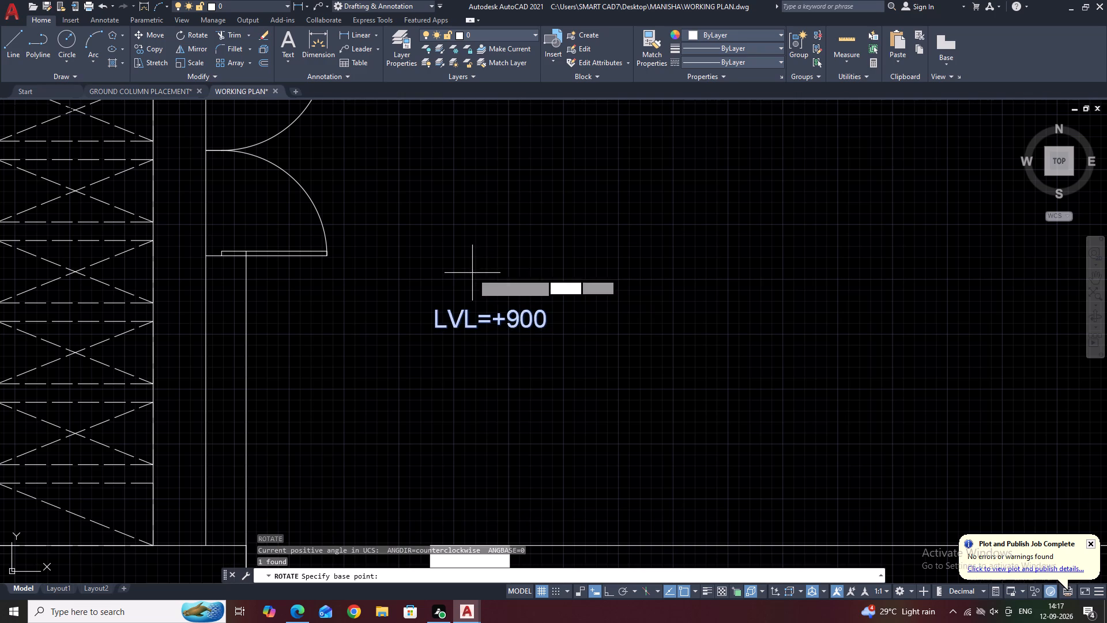
{"action": "left_click_drag", "start_coordinate": [512, 317], "coordinate": [519, 302]}
{"action": "key", "text": "F8"}
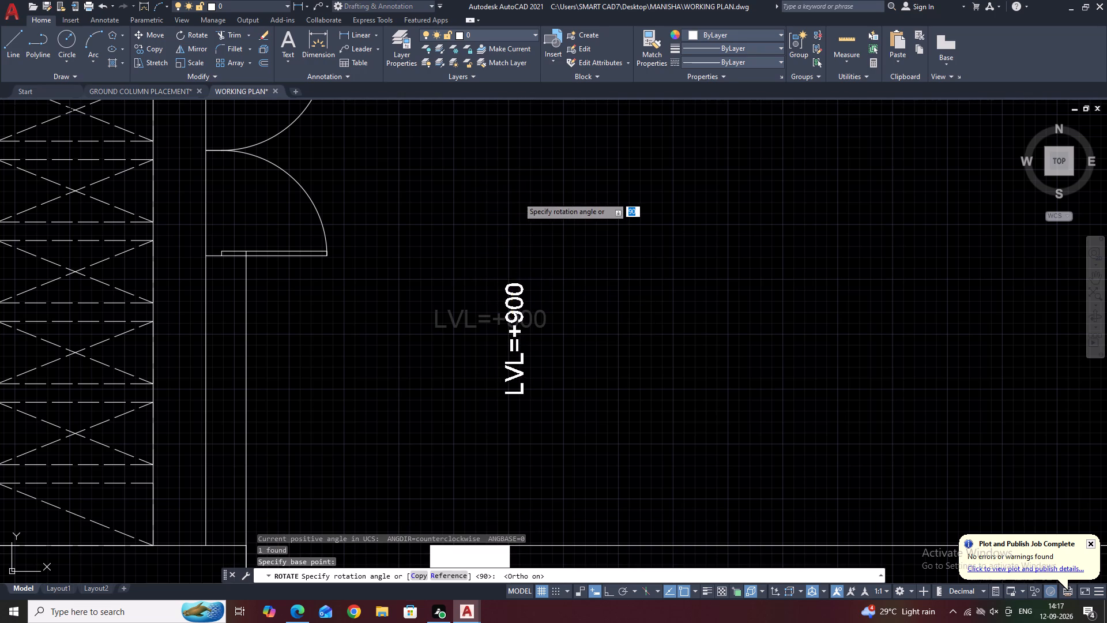
{"action": "left_click", "coordinate": [518, 197]}
Change the rotated text in the living dining area to COVERED BY OPEN PARABOLA.
{"action": "double_click", "coordinate": [521, 284]}
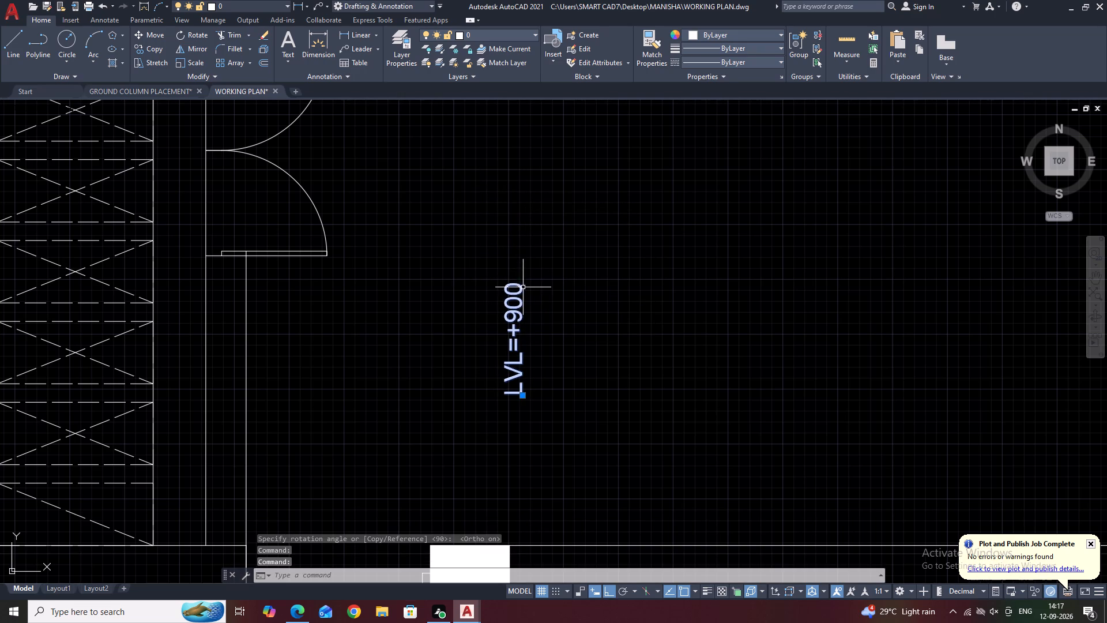
{"action": "double_click", "coordinate": [522, 289]}
{"action": "double_click", "coordinate": [514, 287]}
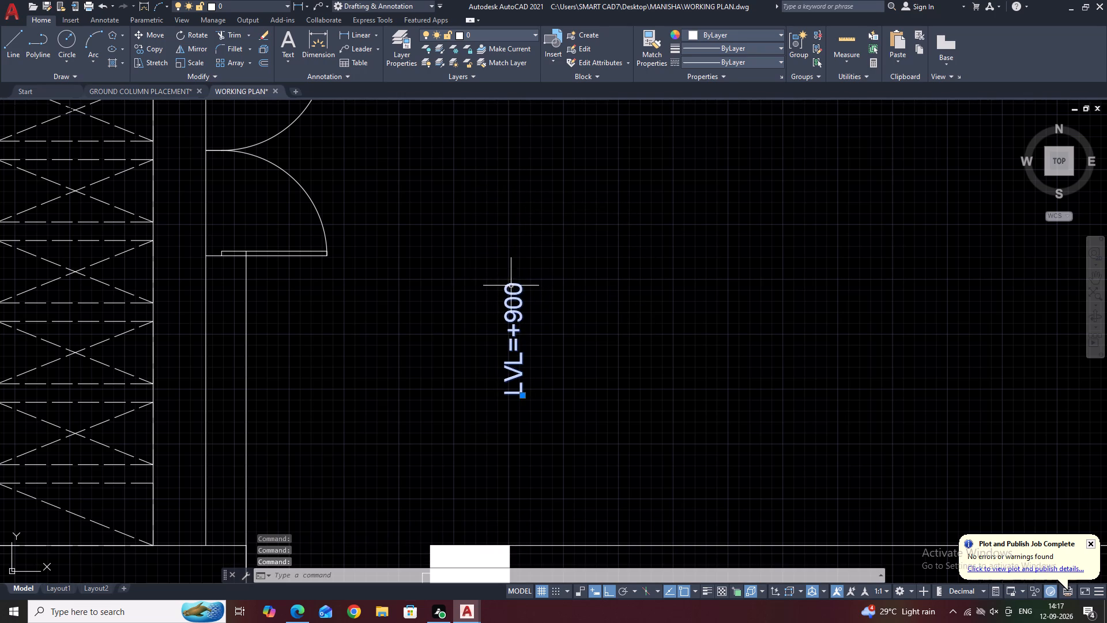
{"action": "double_click", "coordinate": [510, 285]}
{"action": "type", "text": "CO"}
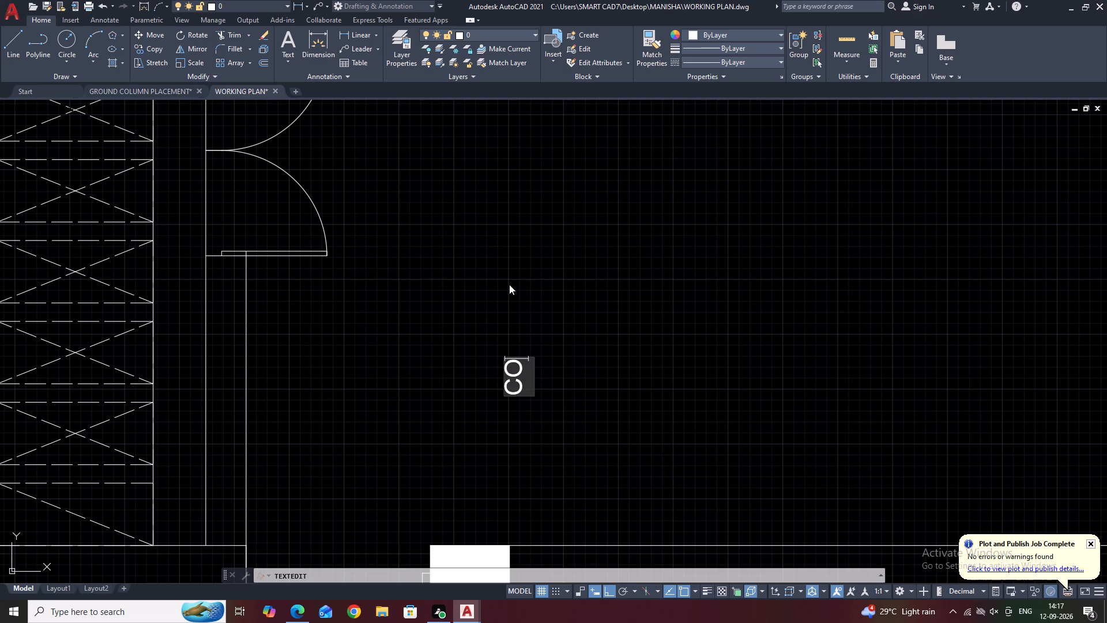
{"action": "type", "text": "VERED"}
{"action": "key", "text": "space"}
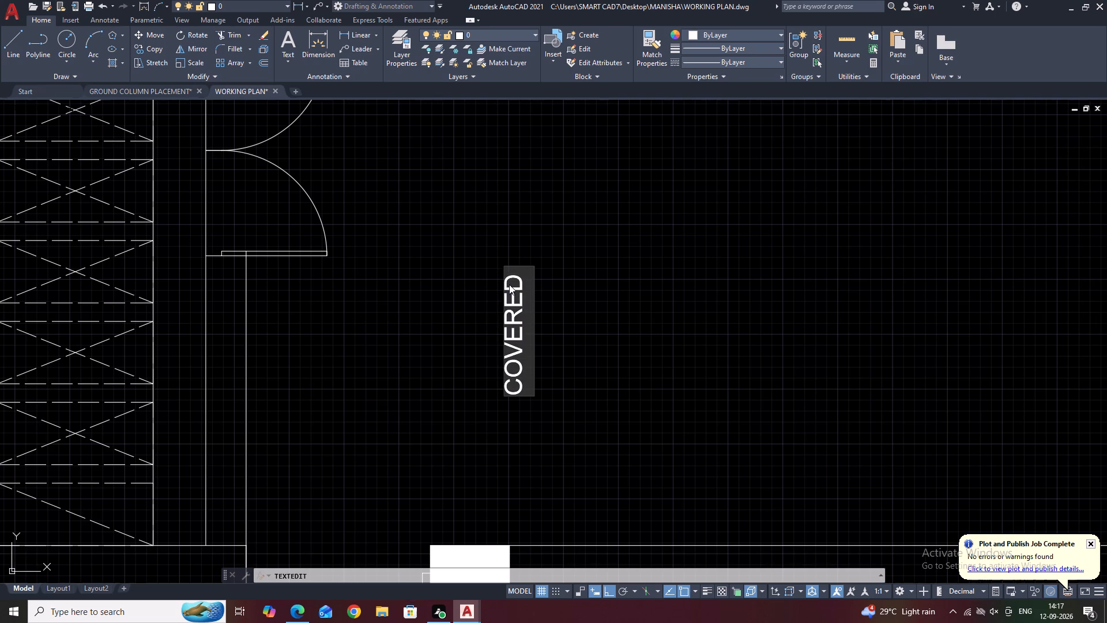
{"action": "type", "text": "BY OPEN PARABOLA"}
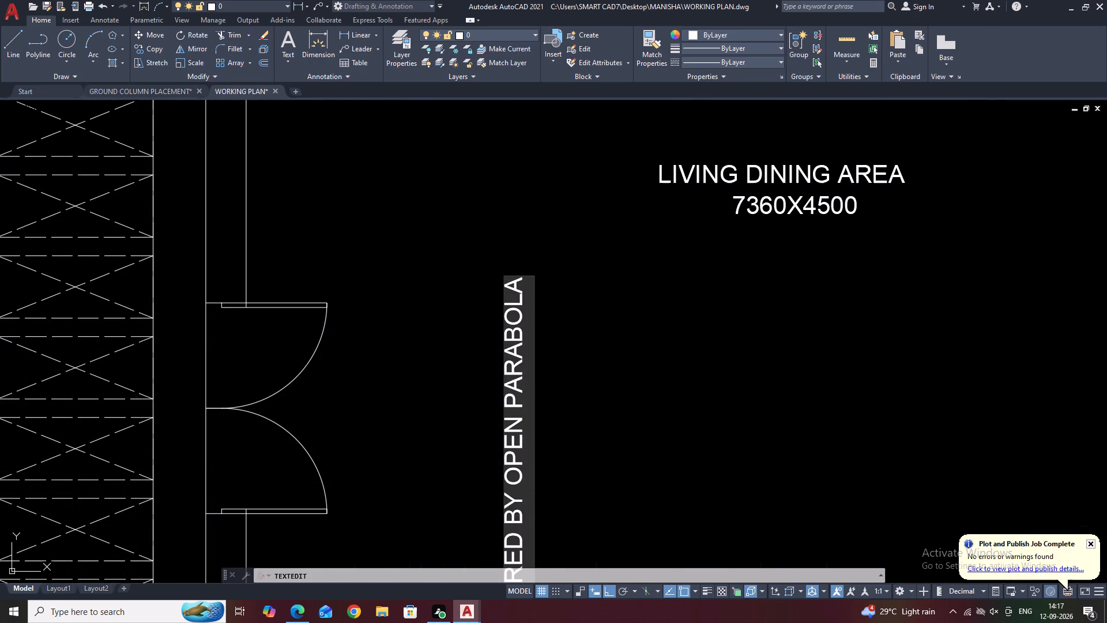
{"action": "left_click", "coordinate": [575, 326]}
Enclose the vertical note in parentheses so it reads (COVERED BY OPEN PARABOLA).
{"action": "scroll", "coordinate": [567, 237], "scroll_direction": "down", "scroll_amount": 4}
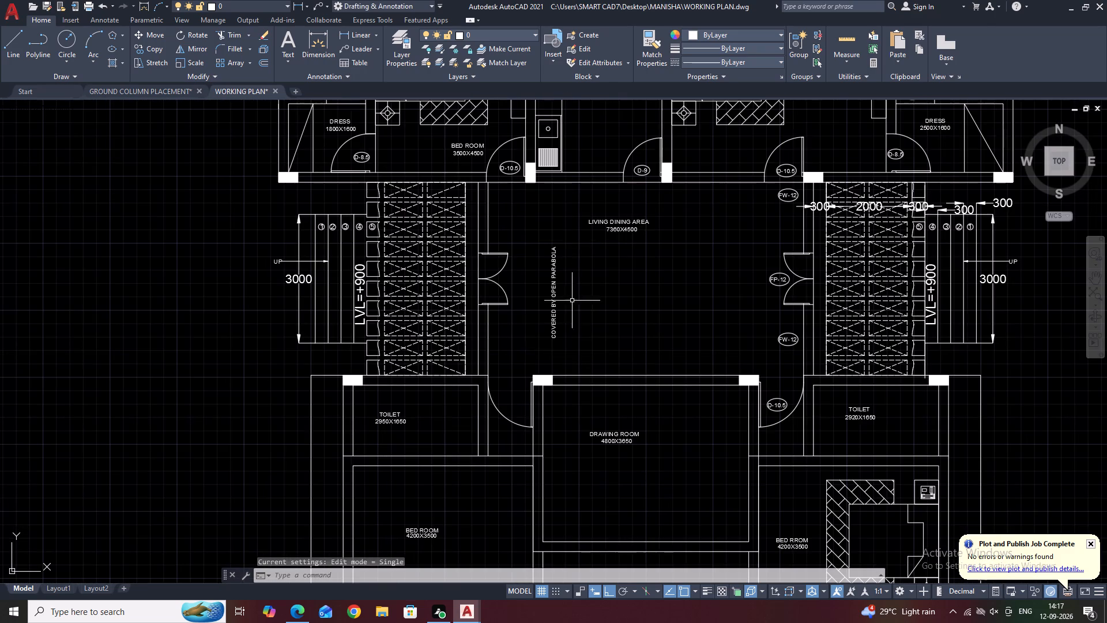
{"action": "scroll", "coordinate": [547, 347], "scroll_direction": "up", "scroll_amount": 3}
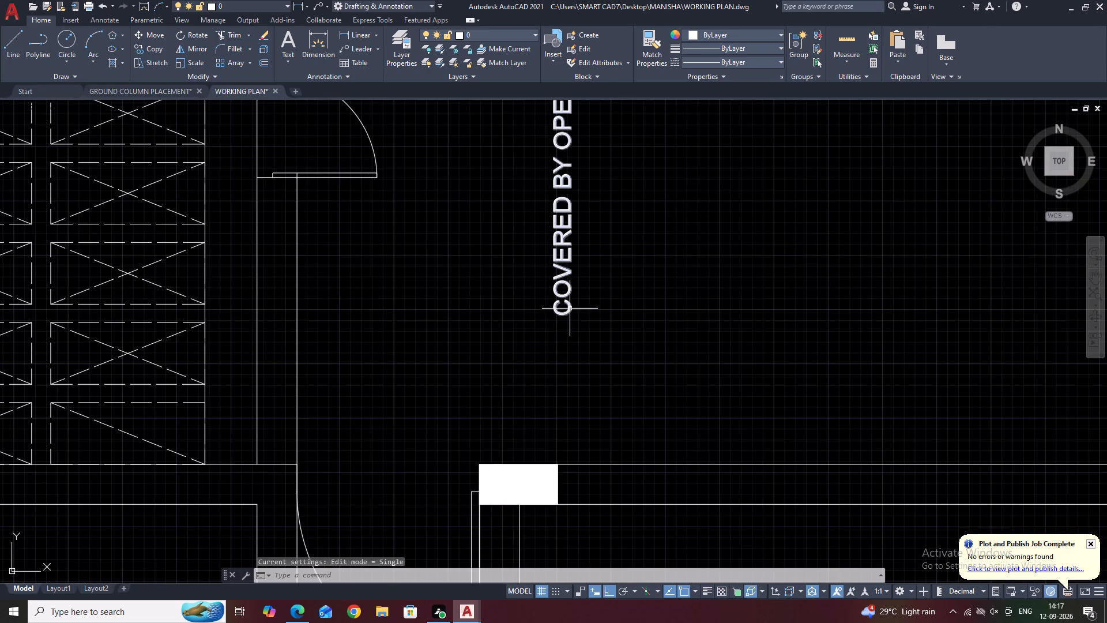
{"action": "double_click", "coordinate": [570, 307]}
{"action": "left_click", "coordinate": [567, 313]}
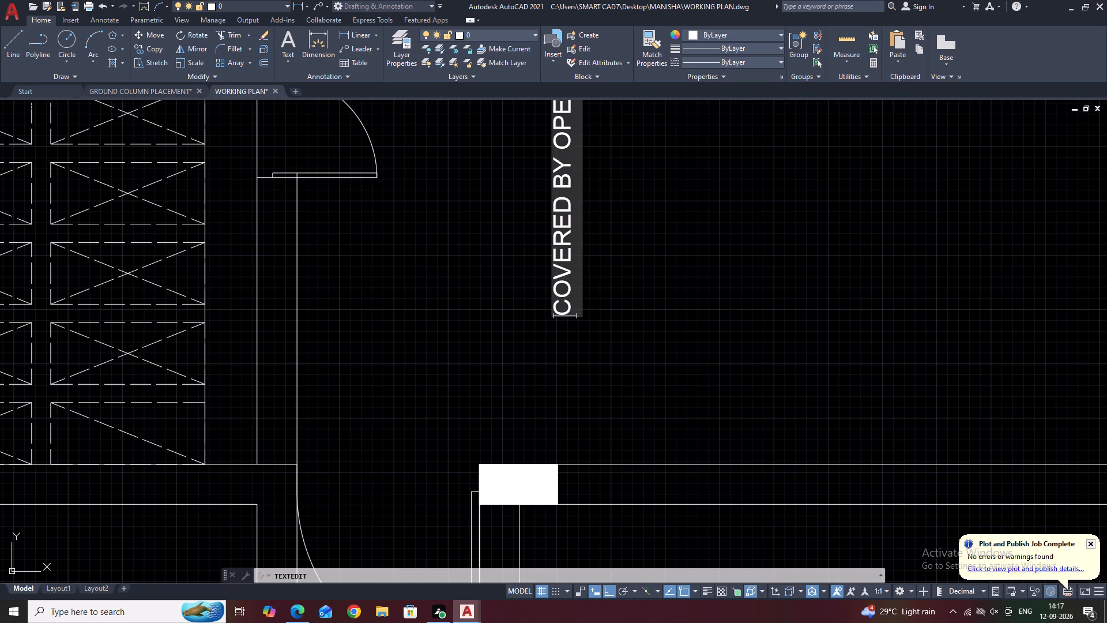
{"action": "key", "text": "shift+parenleft"}
{"action": "scroll", "coordinate": [568, 294], "scroll_direction": "down", "scroll_amount": 4}
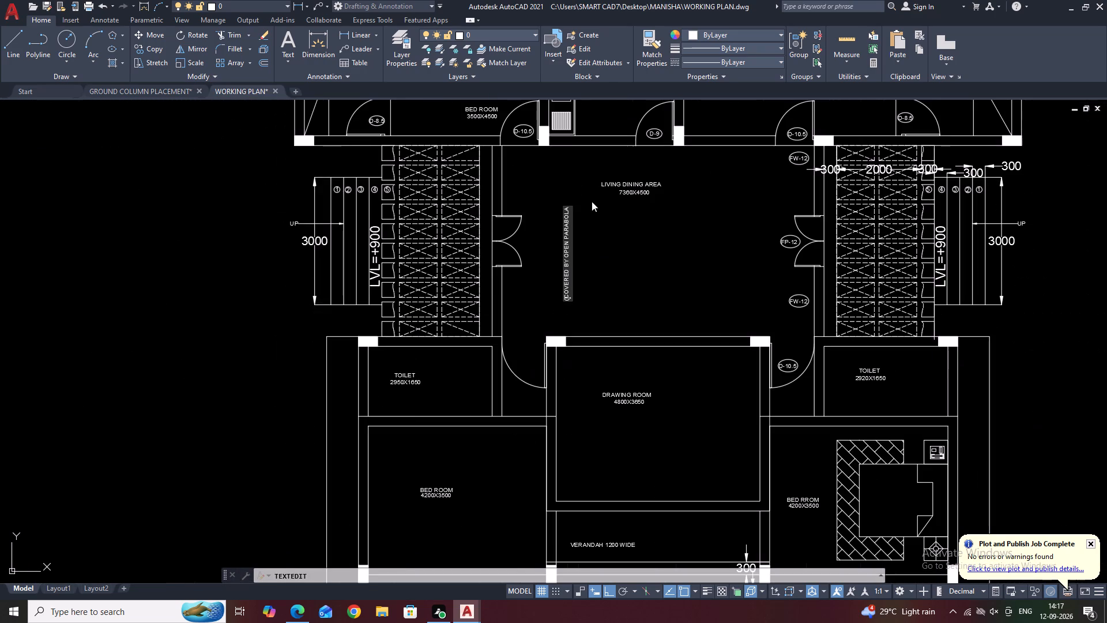
{"action": "scroll", "coordinate": [568, 204], "scroll_direction": "up", "scroll_amount": 5}
{"action": "left_click", "coordinate": [552, 235]}
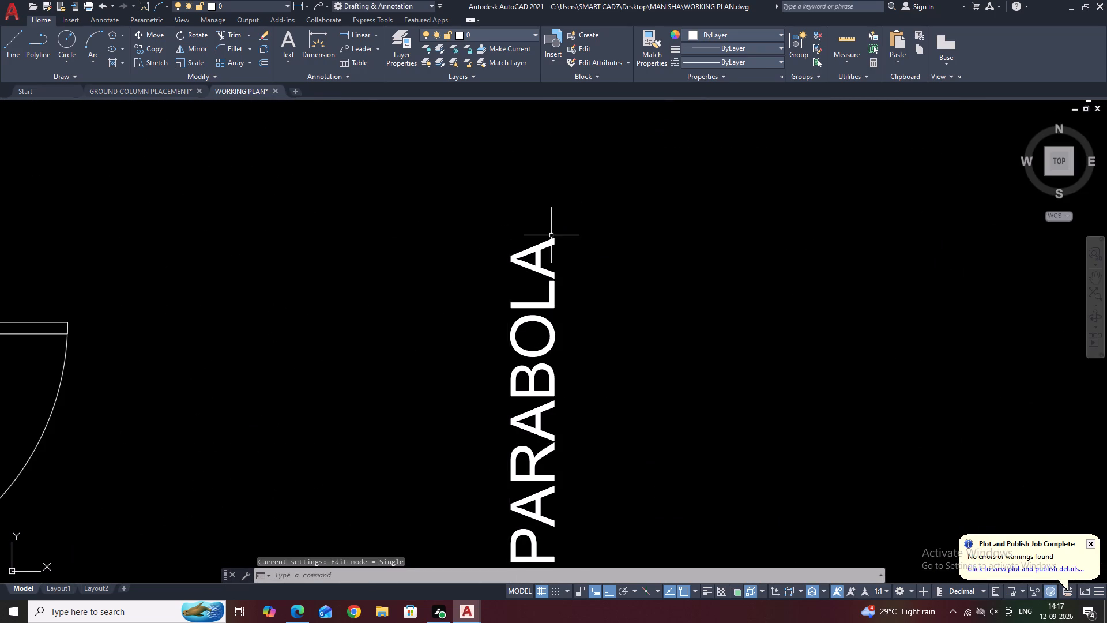
{"action": "double_click", "coordinate": [548, 237]}
{"action": "triple_click", "coordinate": [544, 244]}
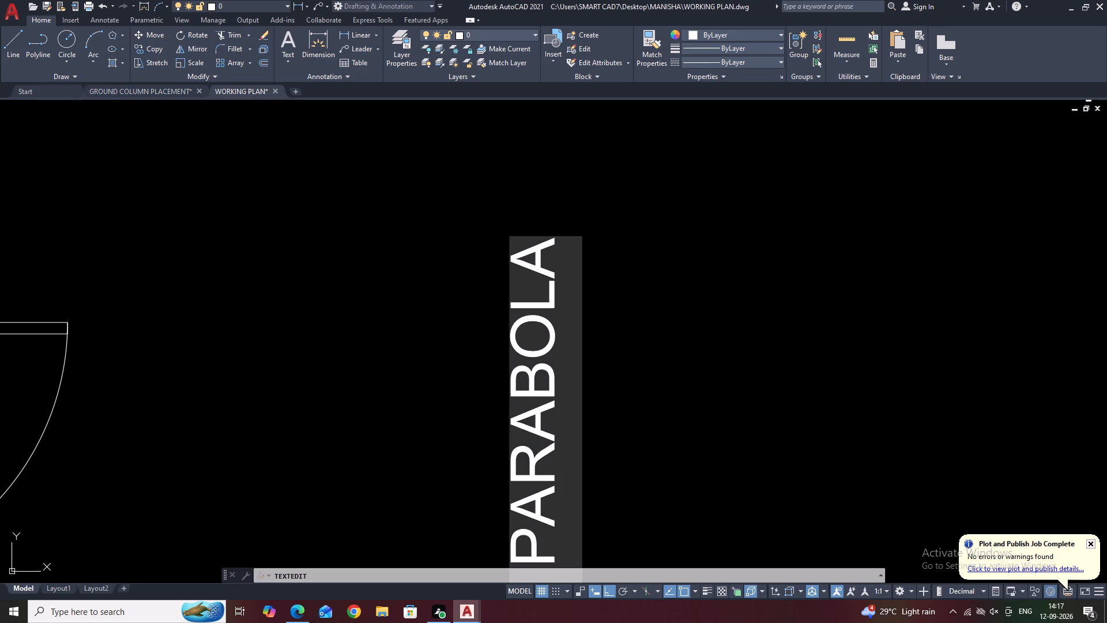
{"action": "key", "text": "shift+parenright"}
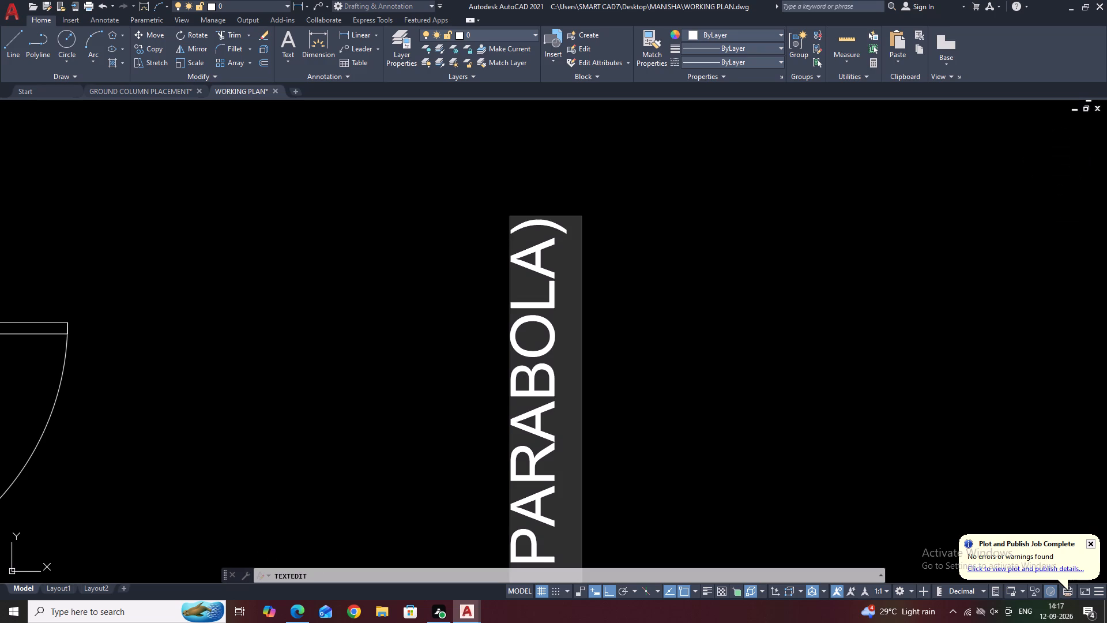
{"action": "scroll", "coordinate": [544, 241], "scroll_direction": "up", "scroll_amount": 1}
{"action": "left_click", "coordinate": [628, 223]}
{"action": "scroll", "coordinate": [628, 223], "scroll_direction": "down", "scroll_amount": 4}
{"action": "left_click", "coordinate": [630, 291]}
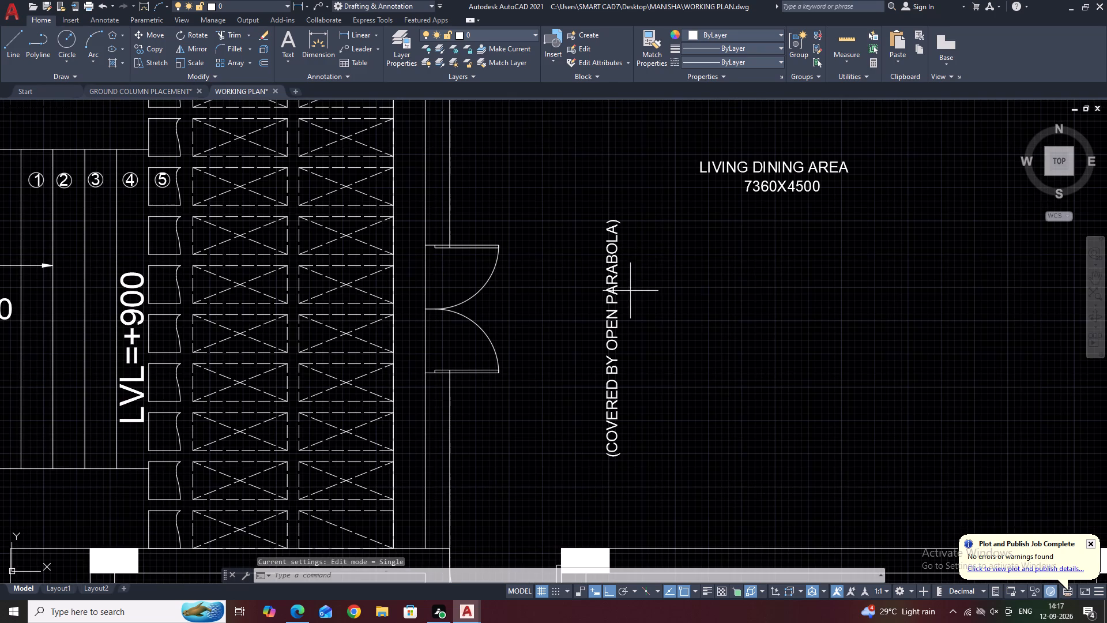
Move the vertical parabola note about 1910 straight west, into the narrow strip between the hatched area and the west double door.
{"action": "left_click", "coordinate": [612, 261]}
{"action": "middle_click_drag", "start_coordinate": [651, 273], "coordinate": [679, 208]}
{"action": "key", "text": "m"}
{"action": "key", "text": "space"}
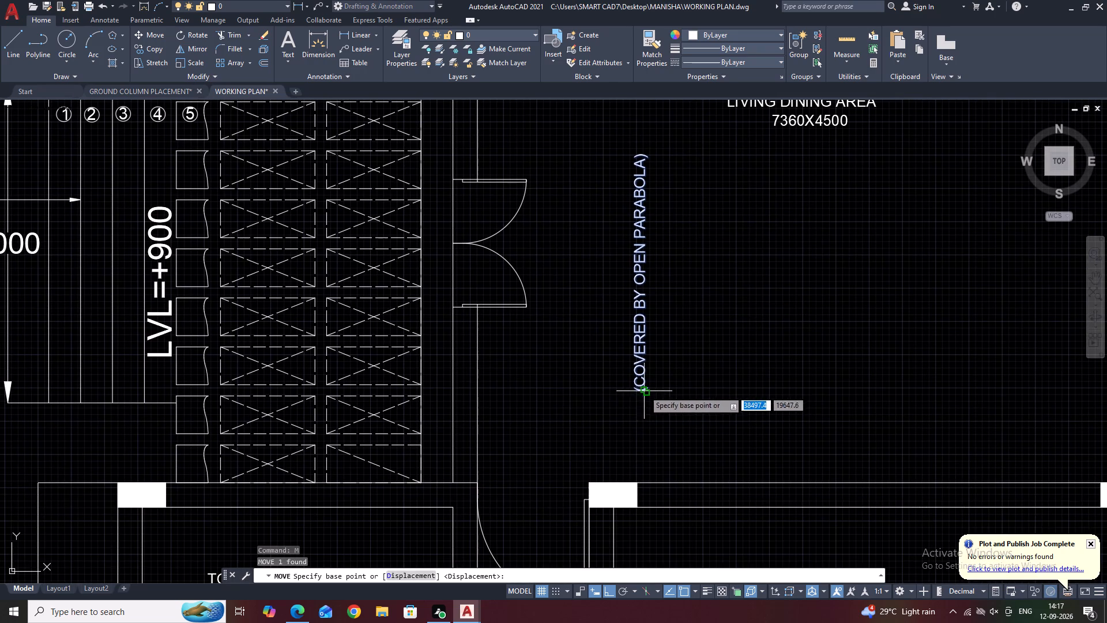
{"action": "left_click", "coordinate": [645, 390]}
{"action": "scroll", "coordinate": [563, 334], "scroll_direction": "down", "scroll_amount": 2}
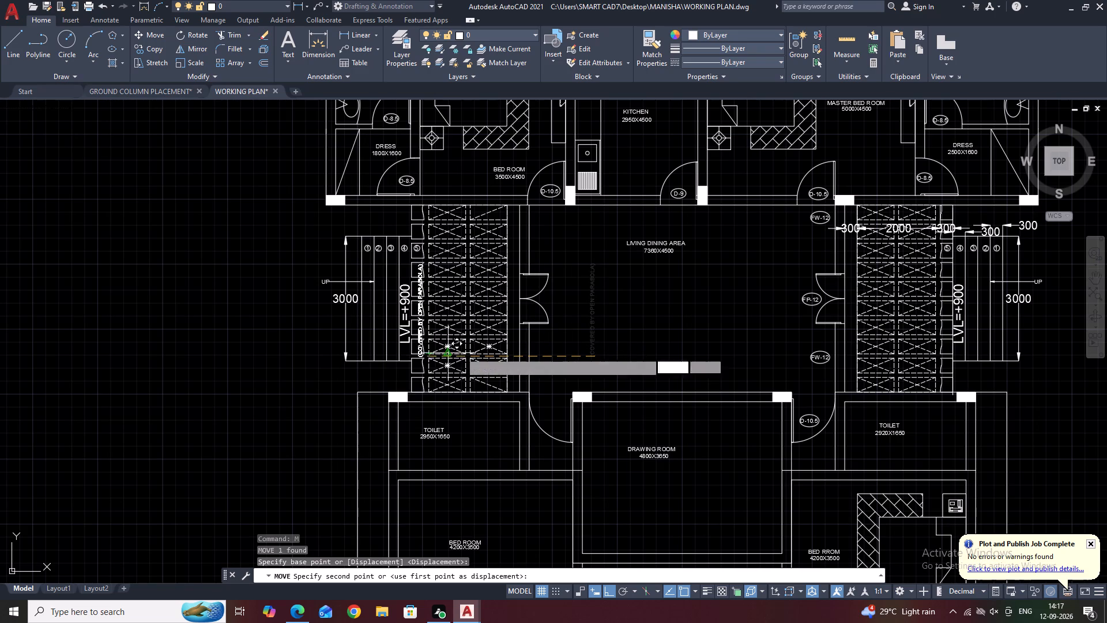
{"action": "scroll", "coordinate": [512, 351], "scroll_direction": "up", "scroll_amount": 2}
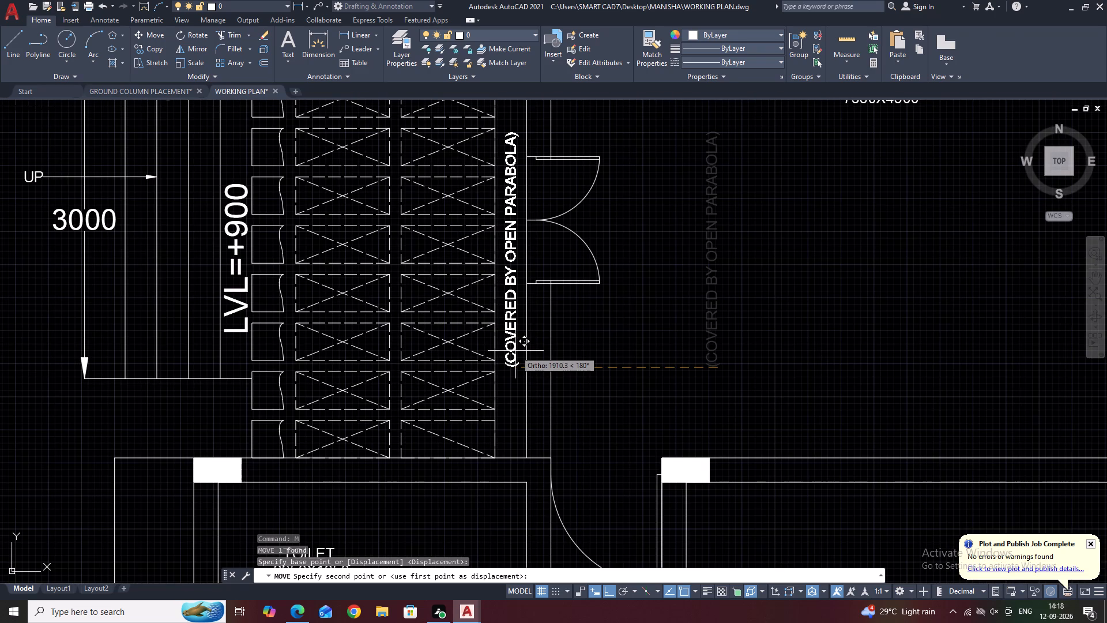
{"action": "left_click", "coordinate": [515, 351]}
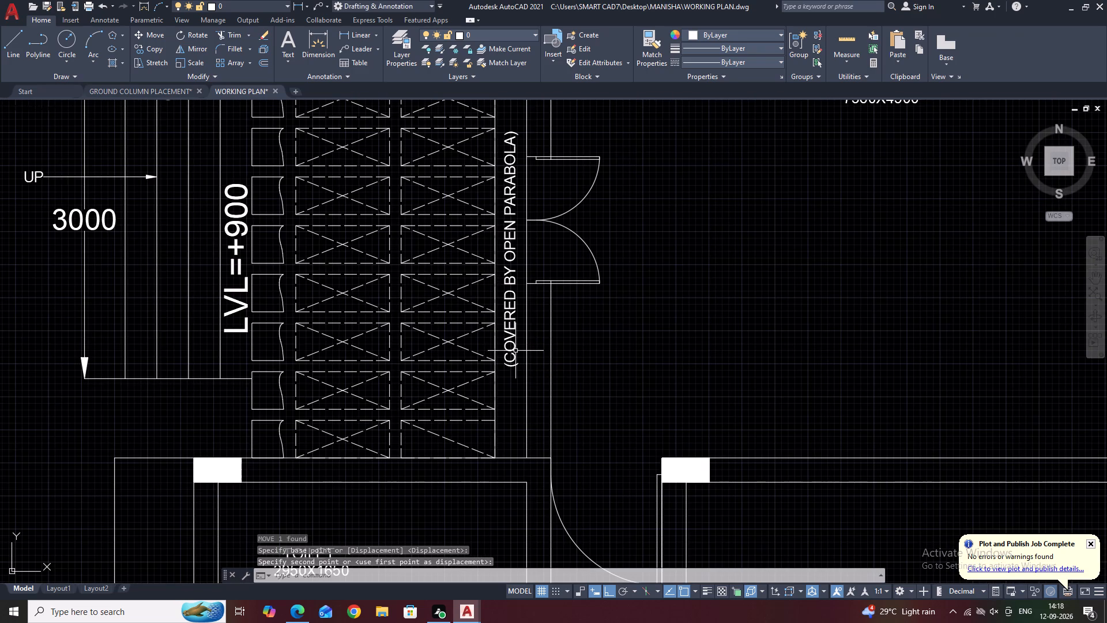
Copy the parabola note straight east into the matching strip between the east double door and the east hatched area.
{"action": "left_click", "coordinate": [514, 360]}
{"action": "key", "text": "c"}
{"action": "key", "text": "o"}
{"action": "key", "text": "space"}
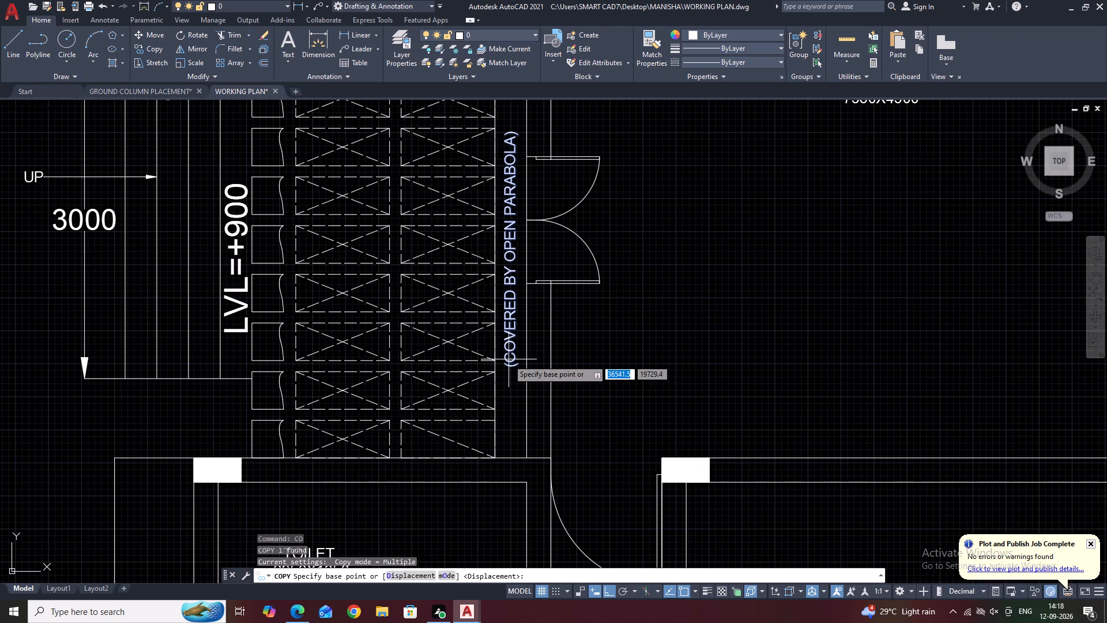
{"action": "left_click_drag", "start_coordinate": [508, 359], "coordinate": [524, 358]}
{"action": "scroll", "coordinate": [658, 354], "scroll_direction": "down", "scroll_amount": 1}
{"action": "middle_click_drag", "start_coordinate": [916, 362], "coordinate": [483, 294]}
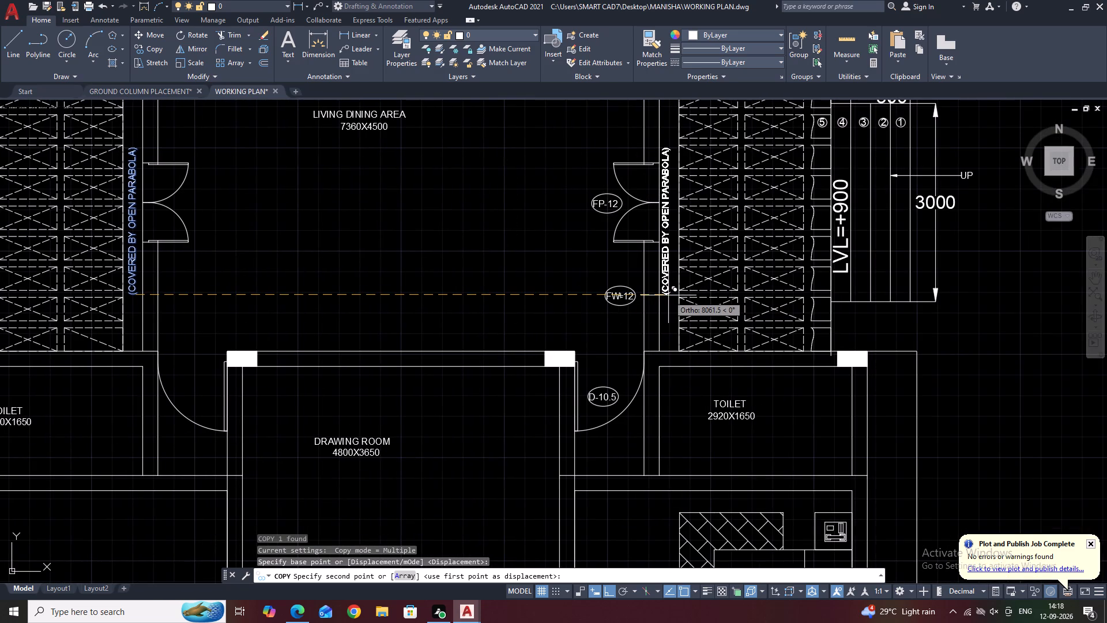
{"action": "left_click", "coordinate": [673, 297]}
{"action": "key", "text": "Escape"}
Copy the FW-12 tag with its ellipse from the living dining area's northeast corner straight west to its northwest corner.
{"action": "scroll", "coordinate": [691, 278], "scroll_direction": "down", "scroll_amount": 2}
{"action": "middle_click_drag", "start_coordinate": [780, 250], "coordinate": [784, 275]}
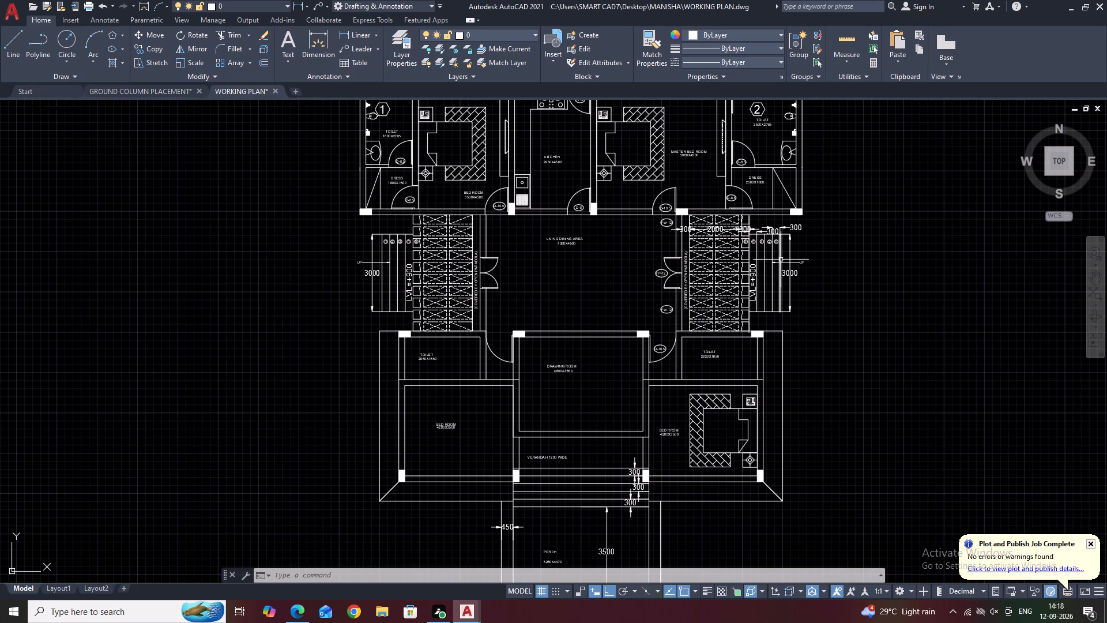
{"action": "scroll", "coordinate": [655, 221], "scroll_direction": "up", "scroll_amount": 2}
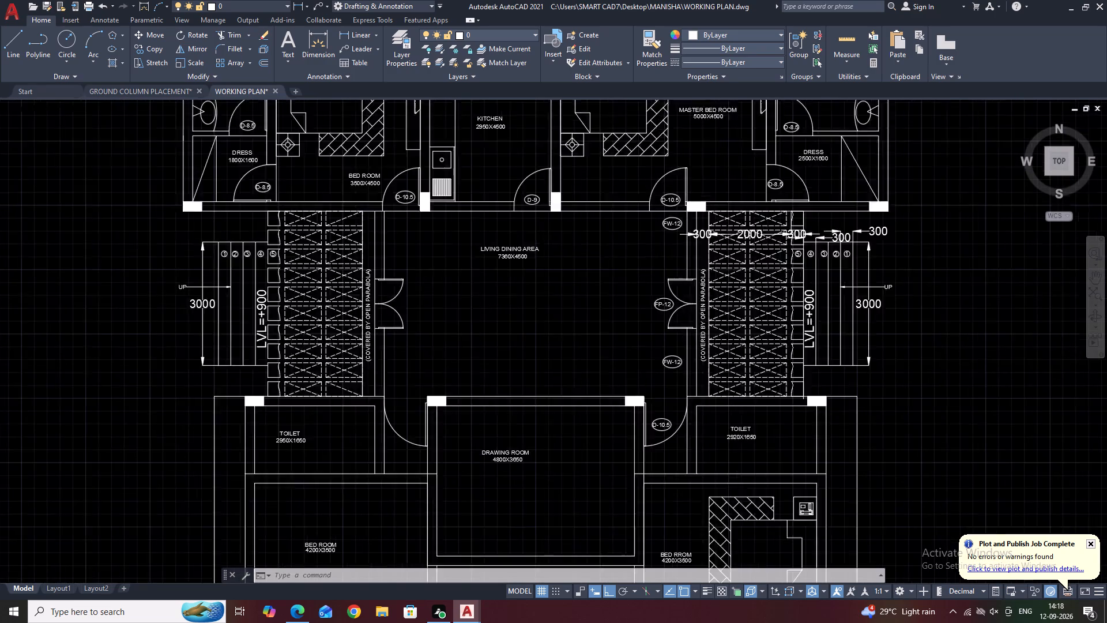
{"action": "middle_click_drag", "start_coordinate": [664, 228], "coordinate": [737, 320]}
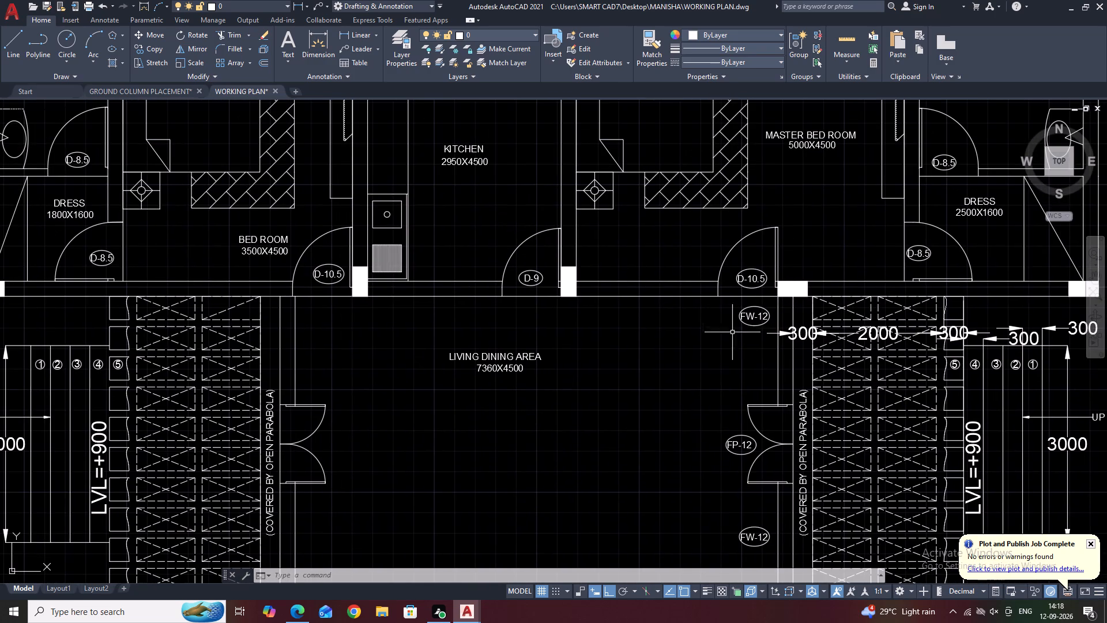
{"action": "left_click", "coordinate": [752, 340]}
{"action": "left_click", "coordinate": [739, 308]}
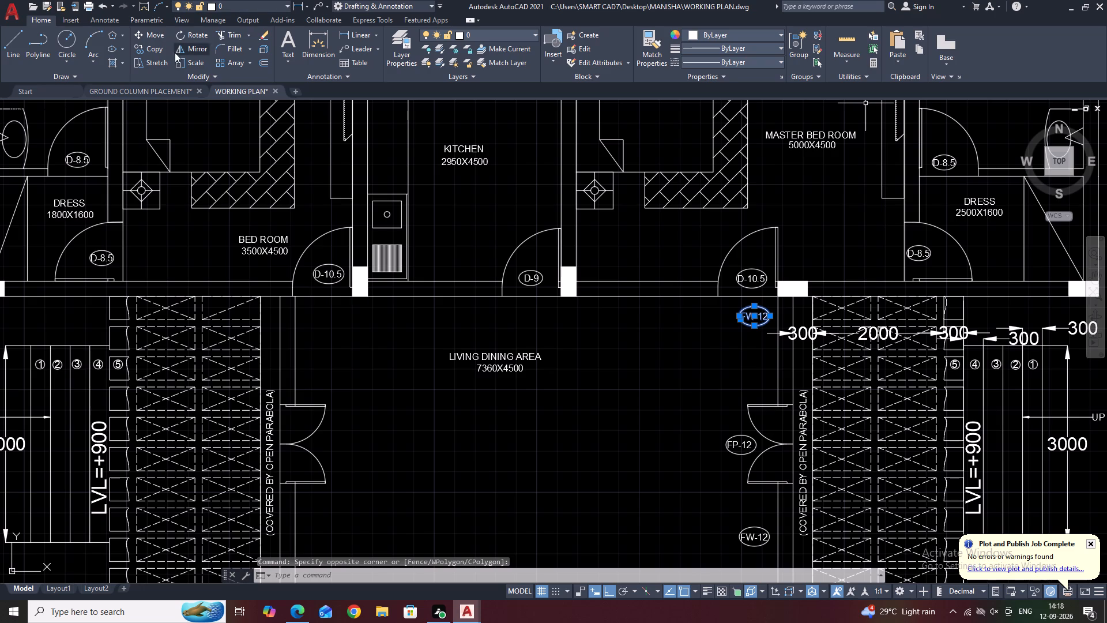
{"action": "left_click", "coordinate": [153, 48]}
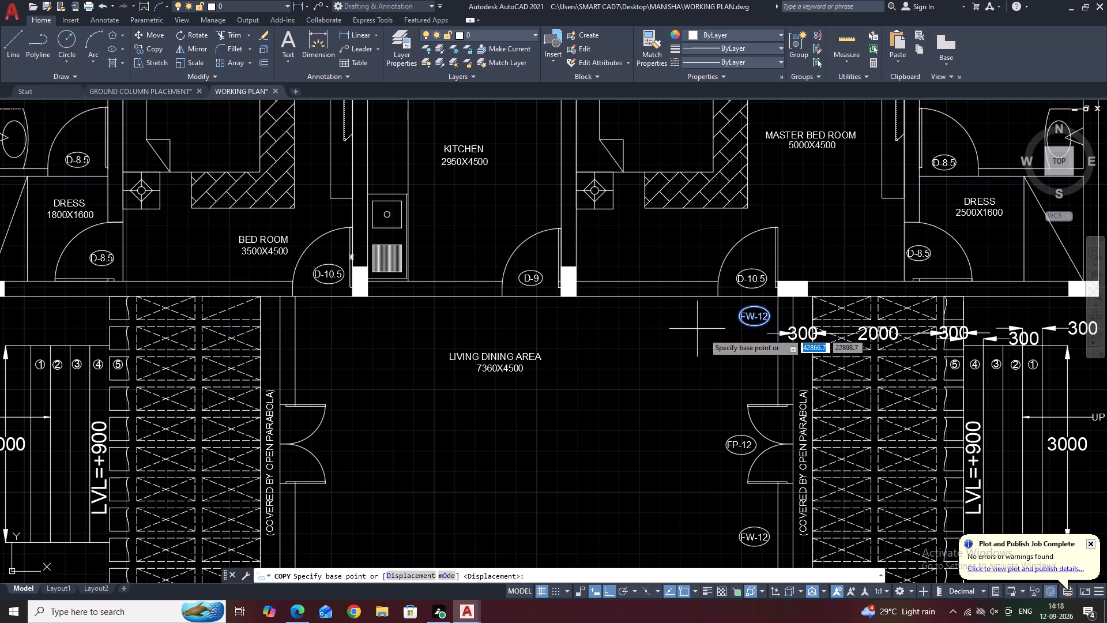
{"action": "left_click", "coordinate": [755, 316]}
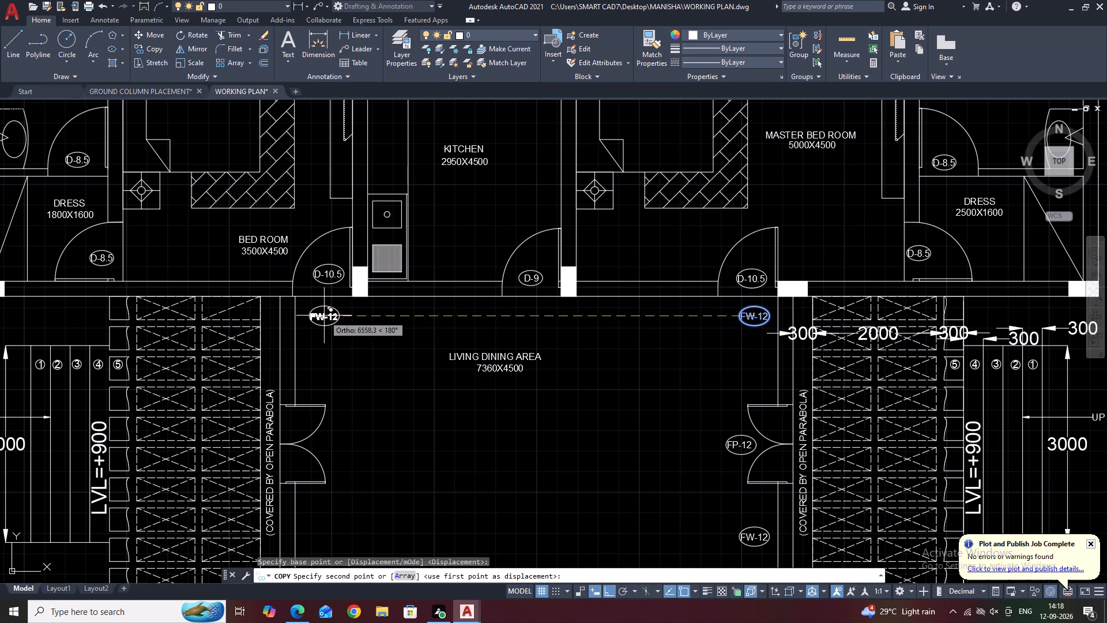
{"action": "left_click", "coordinate": [322, 316]}
{"action": "right_click", "coordinate": [339, 310]}
{"action": "left_click", "coordinate": [386, 331]}
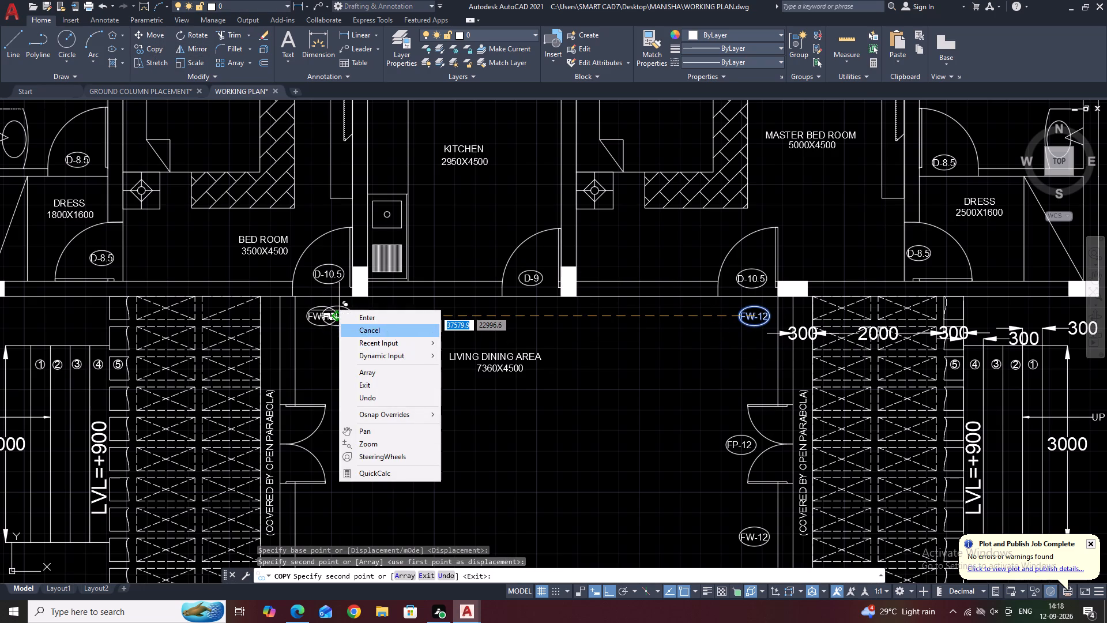
Copy the FP-12 tag with its ellipse from the living dining area's east double door straight west to its west double door.
{"action": "middle_click_drag", "start_coordinate": [665, 341], "coordinate": [585, 109]}
{"action": "scroll", "coordinate": [585, 109], "scroll_direction": "up", "scroll_amount": 1}
{"action": "left_click", "coordinate": [720, 258]}
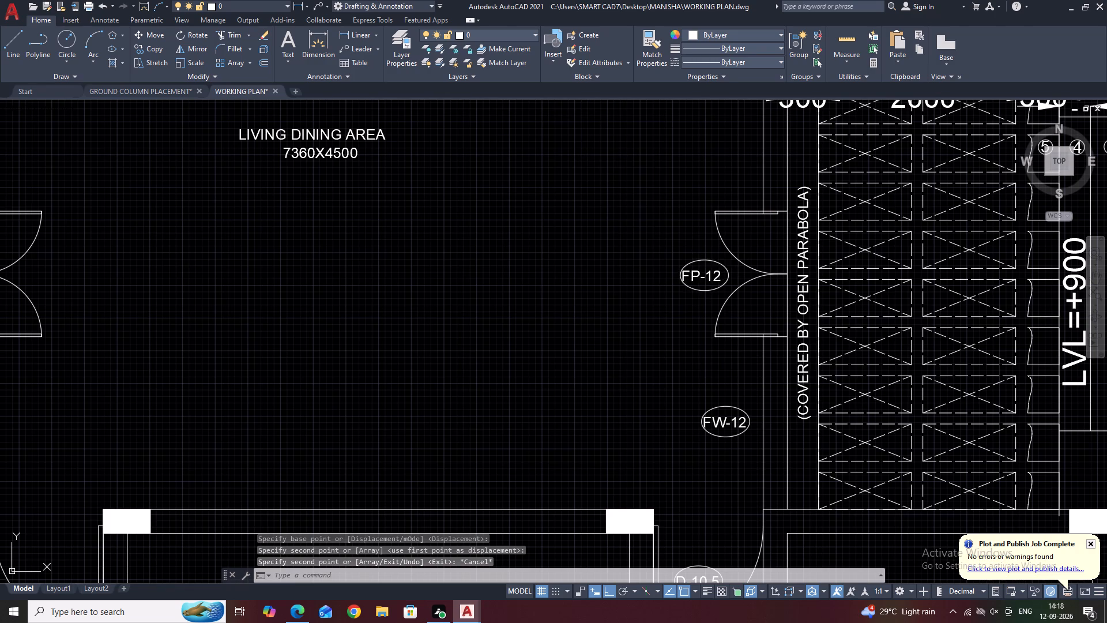
{"action": "left_click", "coordinate": [684, 291]}
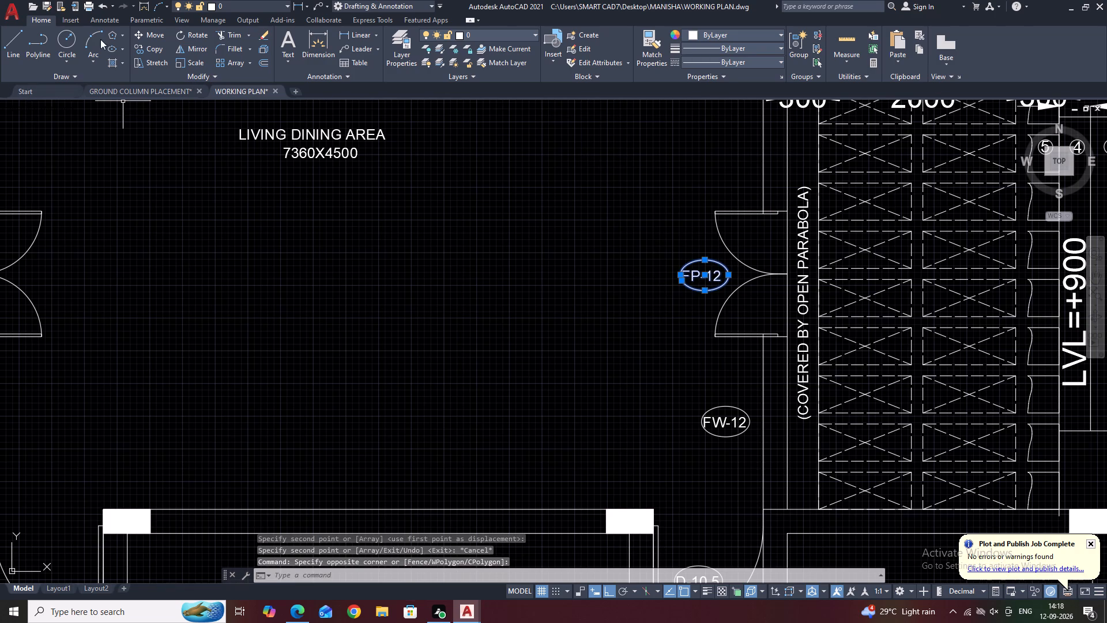
{"action": "left_click", "coordinate": [155, 53]}
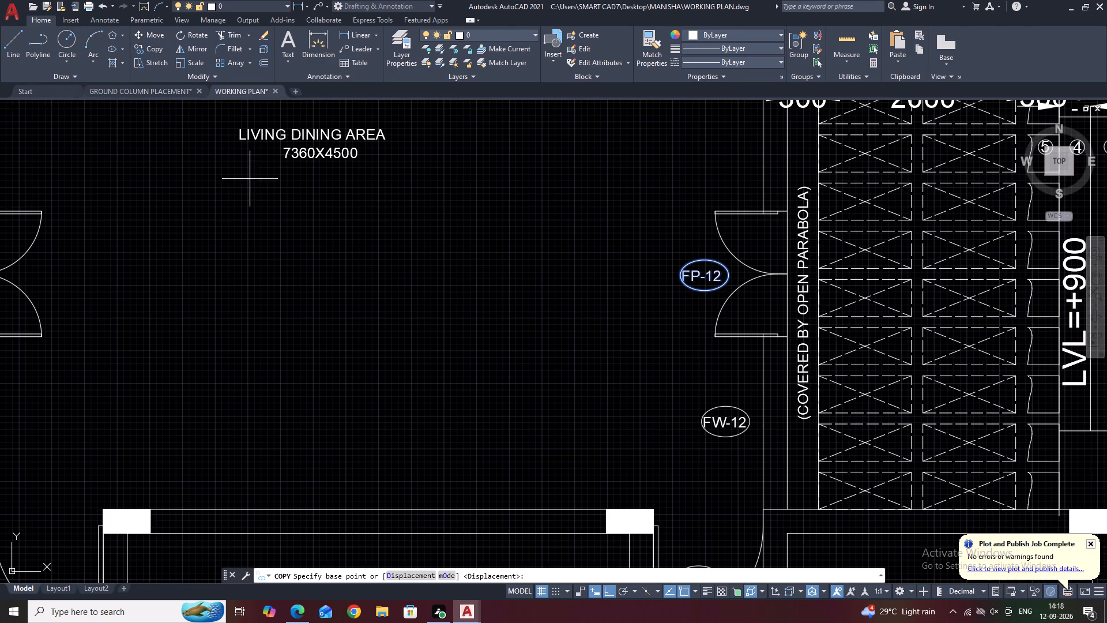
{"action": "left_click", "coordinate": [717, 275]}
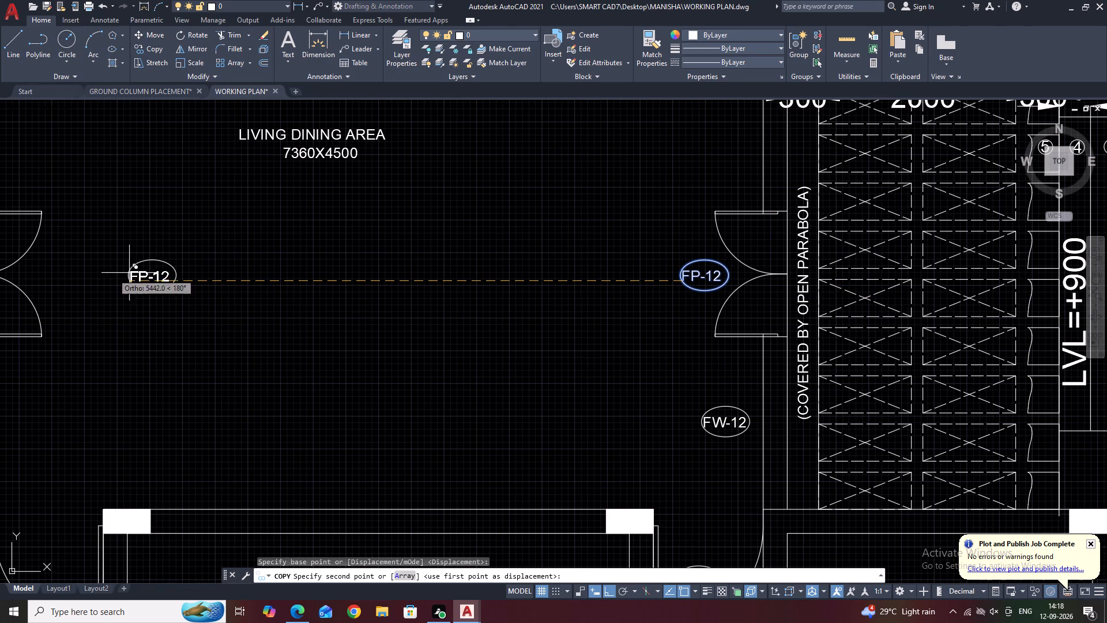
{"action": "left_click", "coordinate": [37, 279]}
{"action": "scroll", "coordinate": [379, 213], "scroll_direction": "down", "scroll_amount": 5}
{"action": "right_click", "coordinate": [384, 213]}
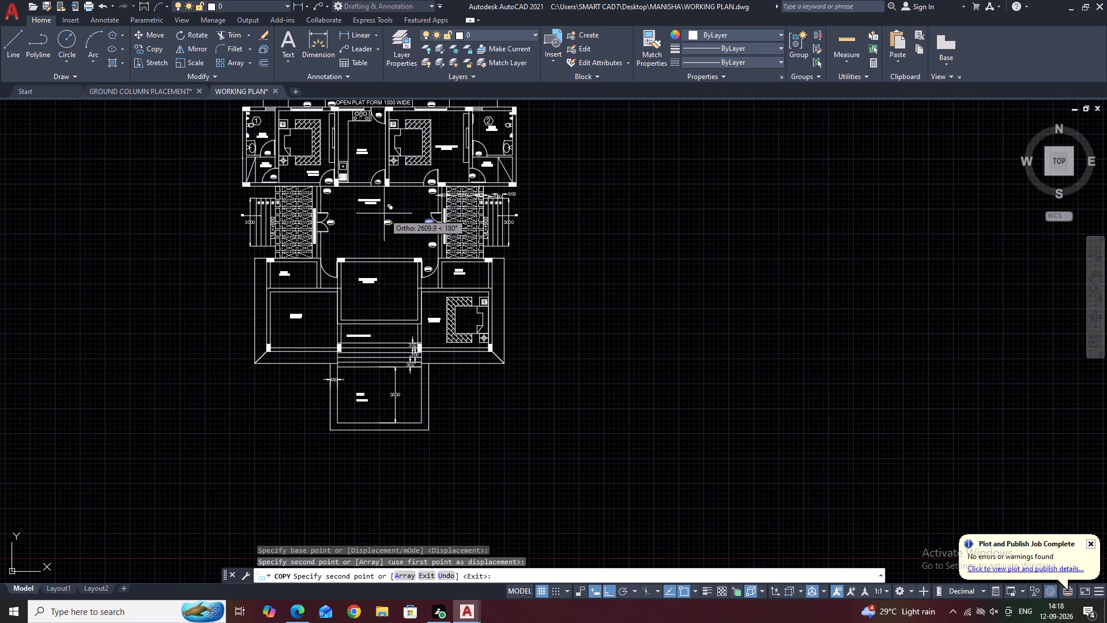
{"action": "left_click", "coordinate": [411, 230]}
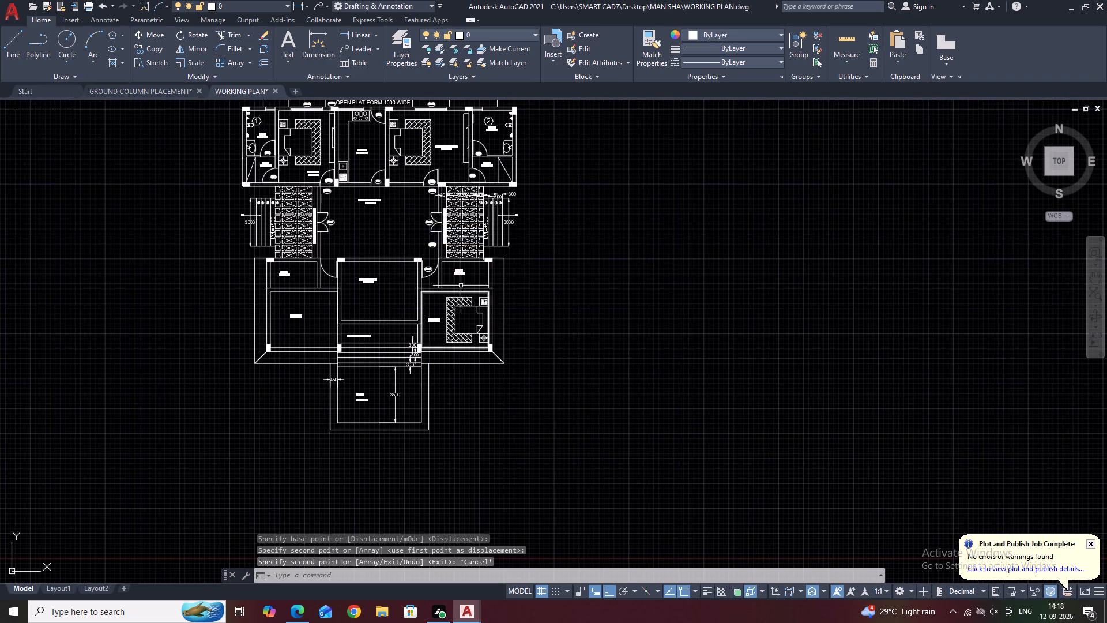
Copy the FW-12 tag with its ellipse from south of the east double door straight west to the matching spot on the west side.
{"action": "scroll", "coordinate": [413, 235], "scroll_direction": "up", "scroll_amount": 3}
{"action": "left_click_drag", "start_coordinate": [430, 237], "coordinate": [435, 242]}
{"action": "left_click", "coordinate": [501, 290]}
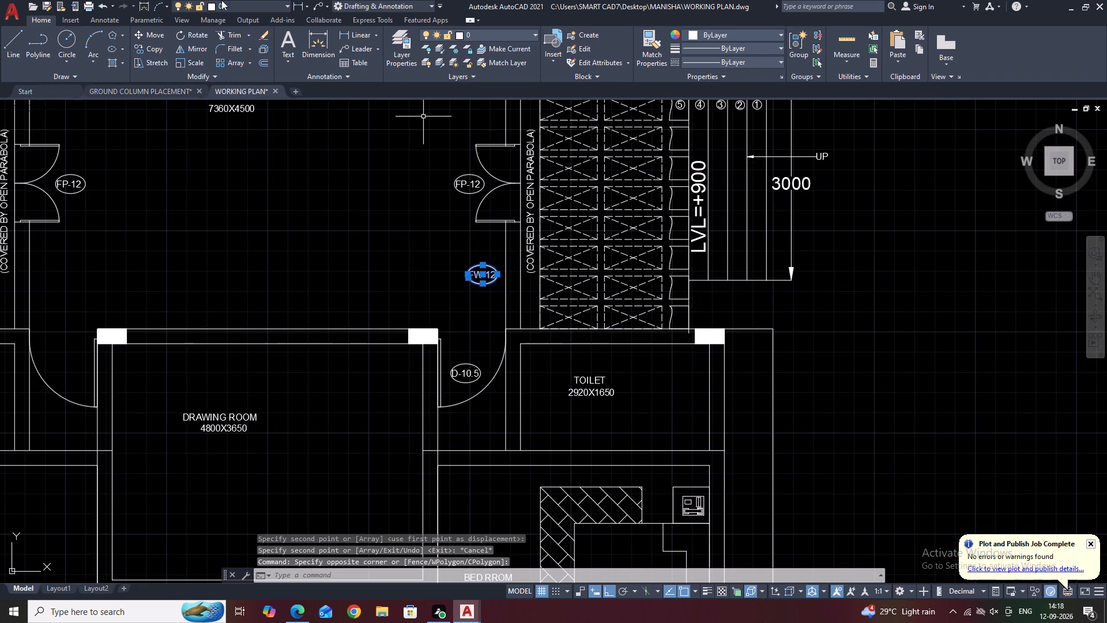
{"action": "left_click", "coordinate": [157, 55]}
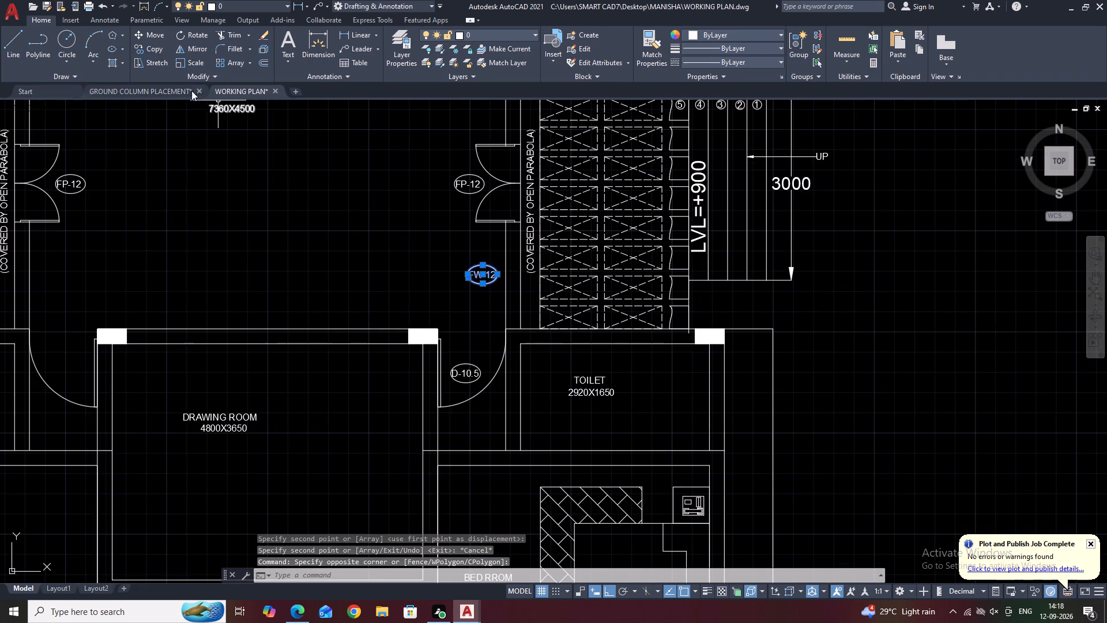
{"action": "left_click", "coordinate": [146, 45]}
{"action": "left_click", "coordinate": [482, 275]}
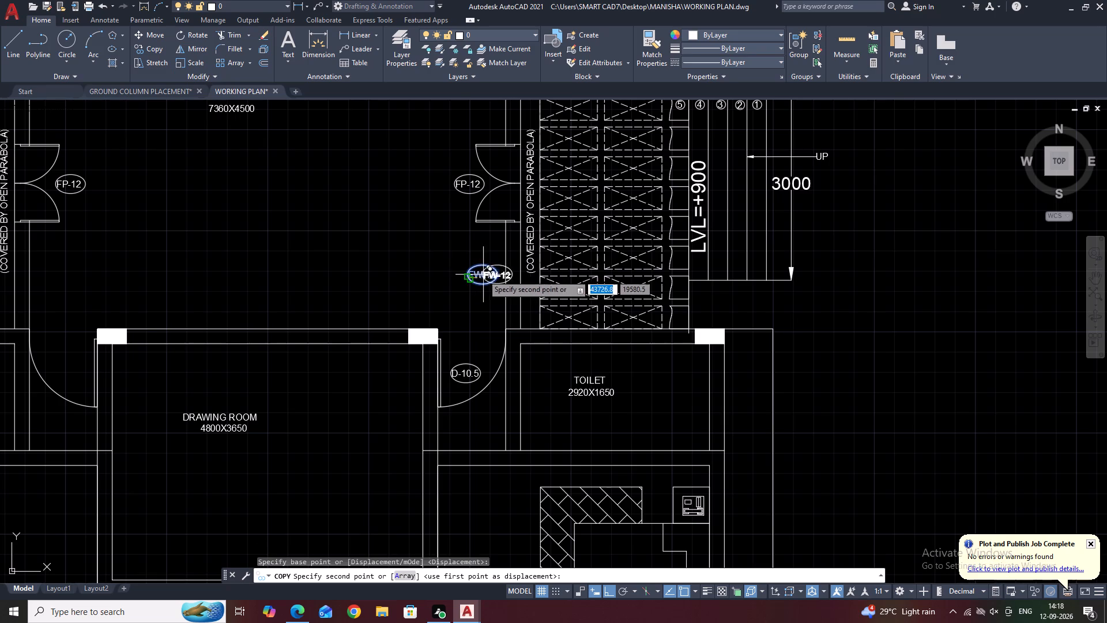
{"action": "left_click", "coordinate": [44, 256]}
{"action": "right_click", "coordinate": [86, 242]}
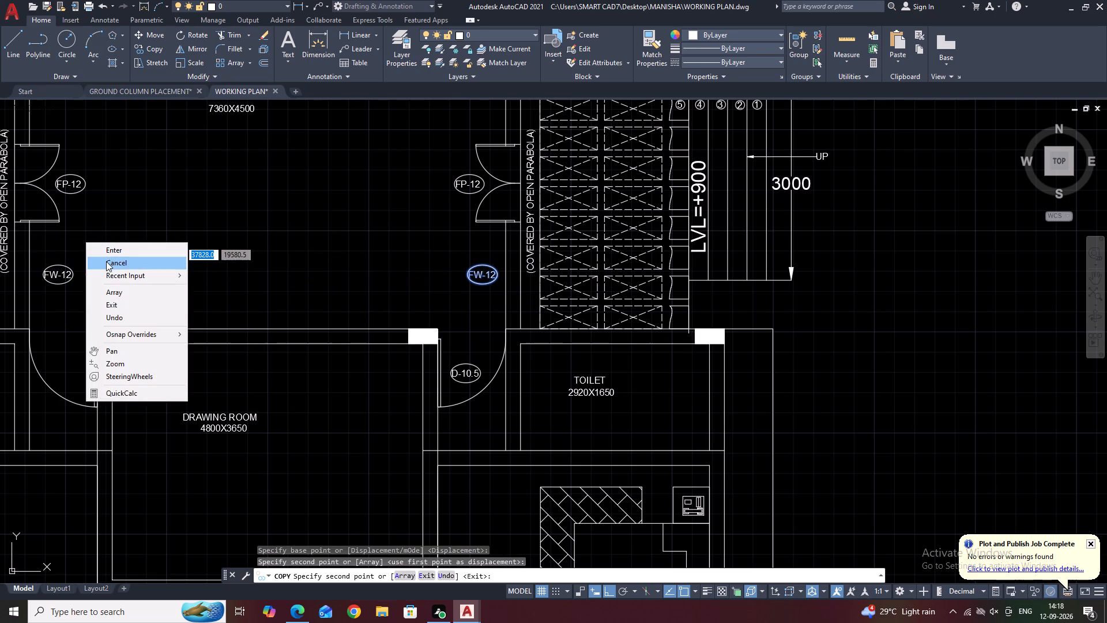
{"action": "left_click", "coordinate": [112, 263]}
Copy the D-10.5 tag with its ellipse from the door east of the drawing room straight west to the door beside the 2950X1650 toilet.
{"action": "middle_click_drag", "start_coordinate": [253, 247], "coordinate": [598, 302]}
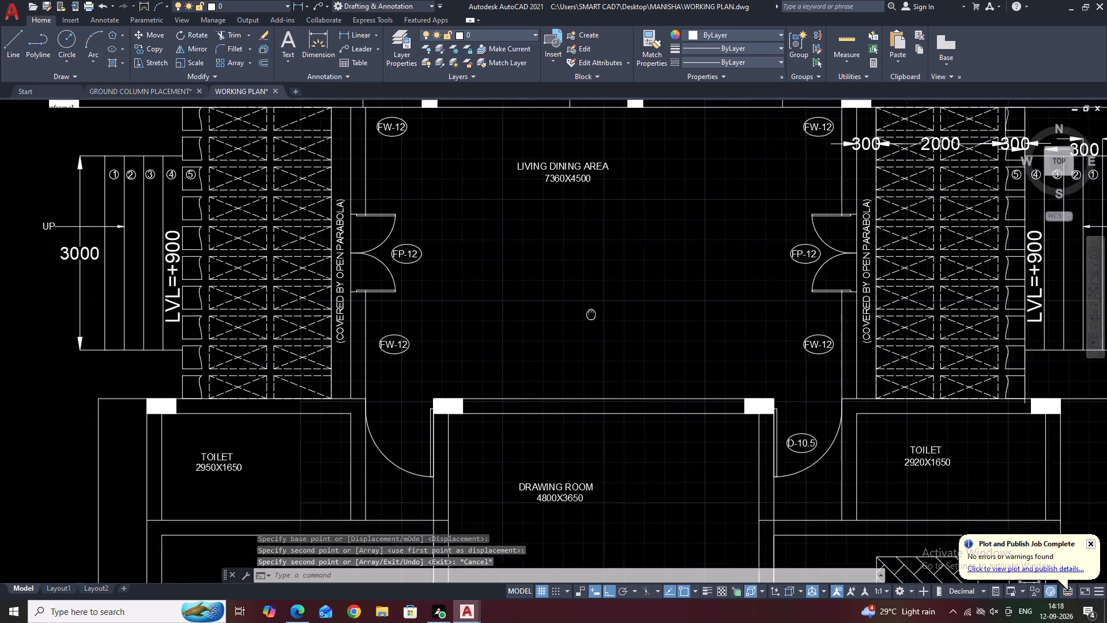
{"action": "middle_click_drag", "start_coordinate": [598, 302], "coordinate": [602, 287]}
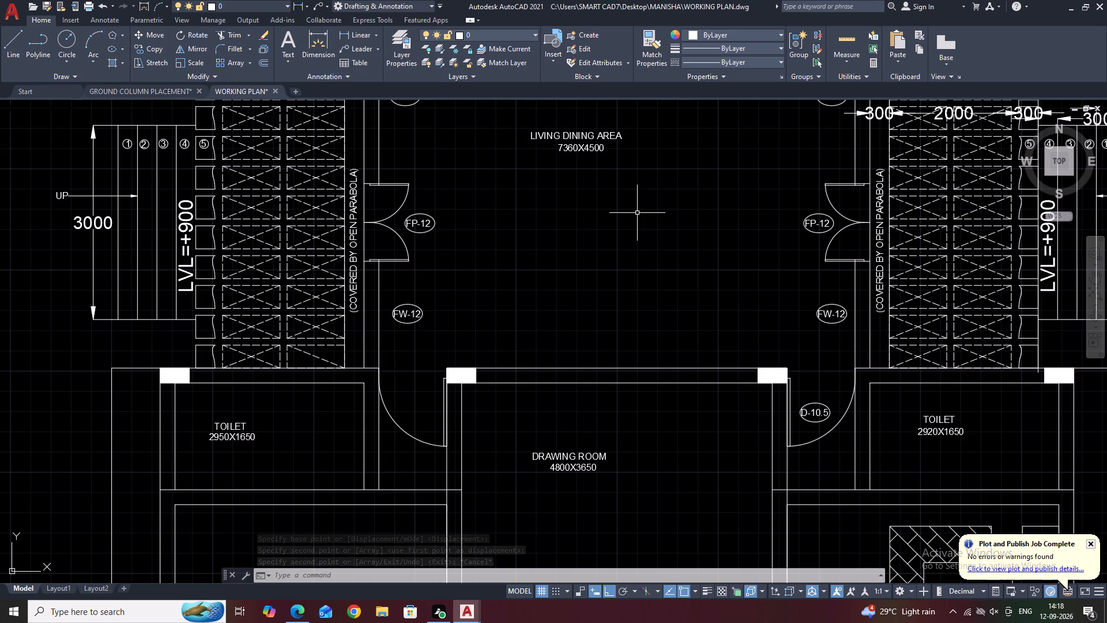
{"action": "middle_click_drag", "start_coordinate": [568, 316], "coordinate": [645, 288]}
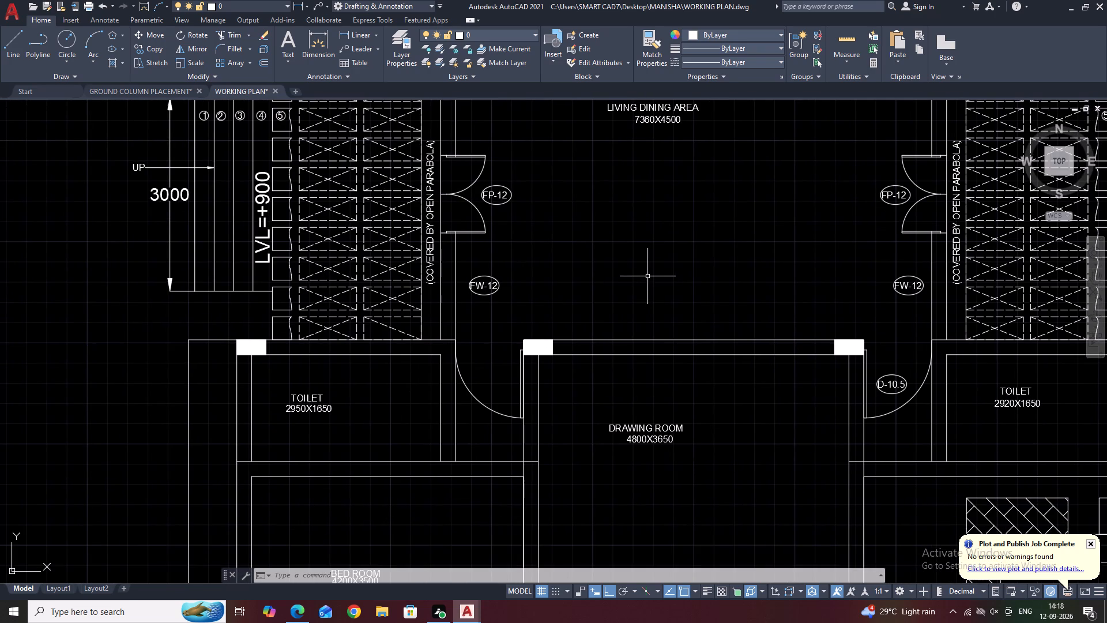
{"action": "middle_click_drag", "start_coordinate": [479, 272], "coordinate": [557, 293]}
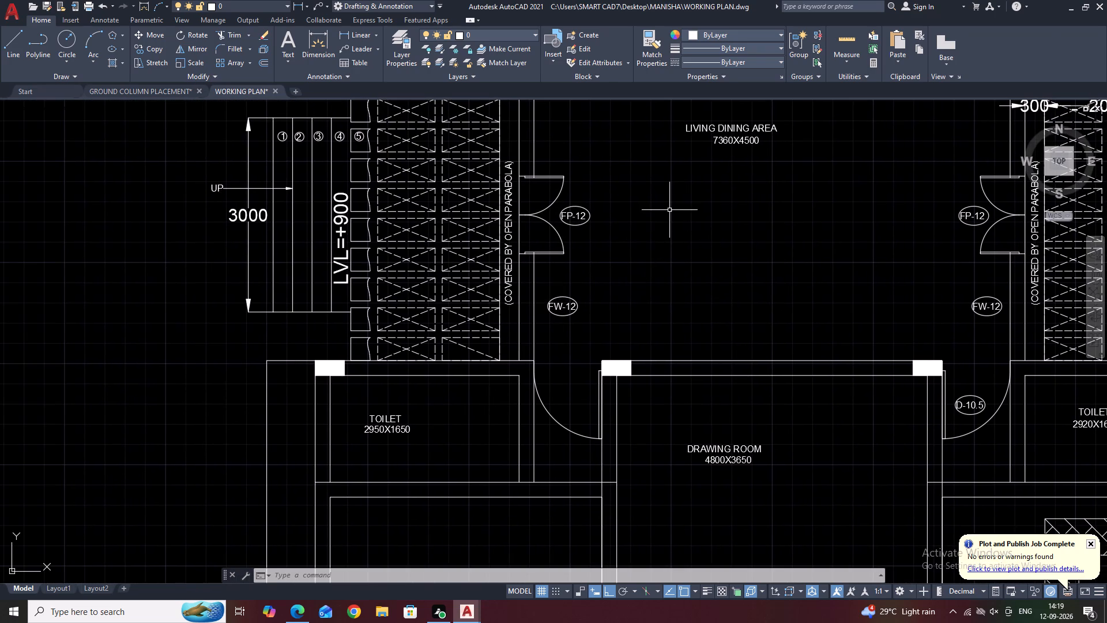
{"action": "middle_click_drag", "start_coordinate": [669, 210], "coordinate": [572, 145]}
{"action": "scroll", "coordinate": [858, 356], "scroll_direction": "up", "scroll_amount": 3}
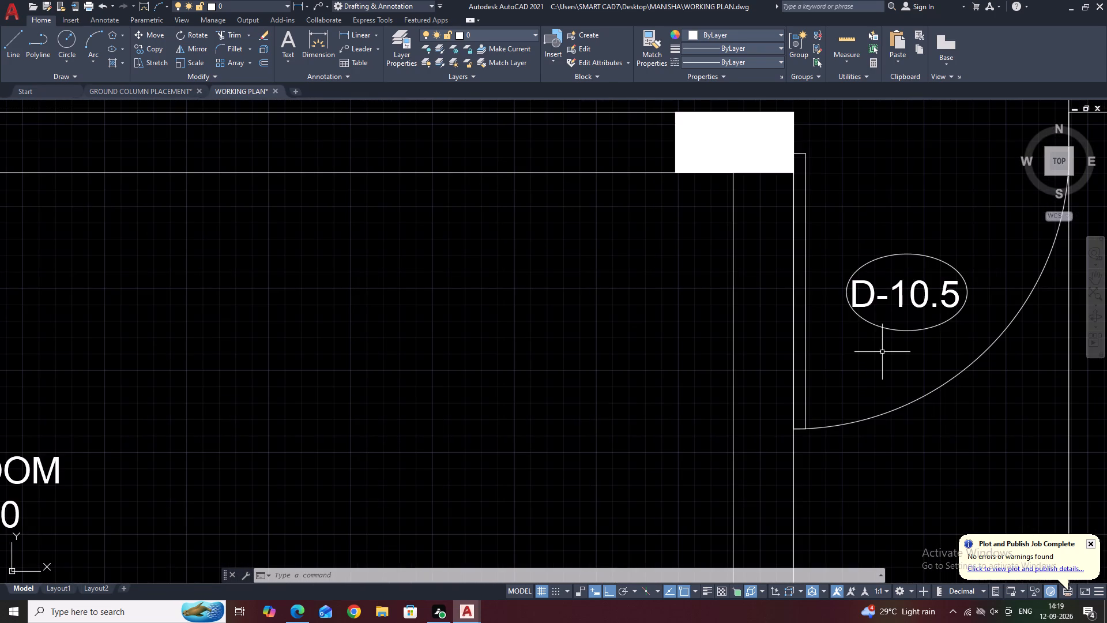
{"action": "left_click_drag", "start_coordinate": [893, 351], "coordinate": [888, 337]}
{"action": "left_click", "coordinate": [843, 258]}
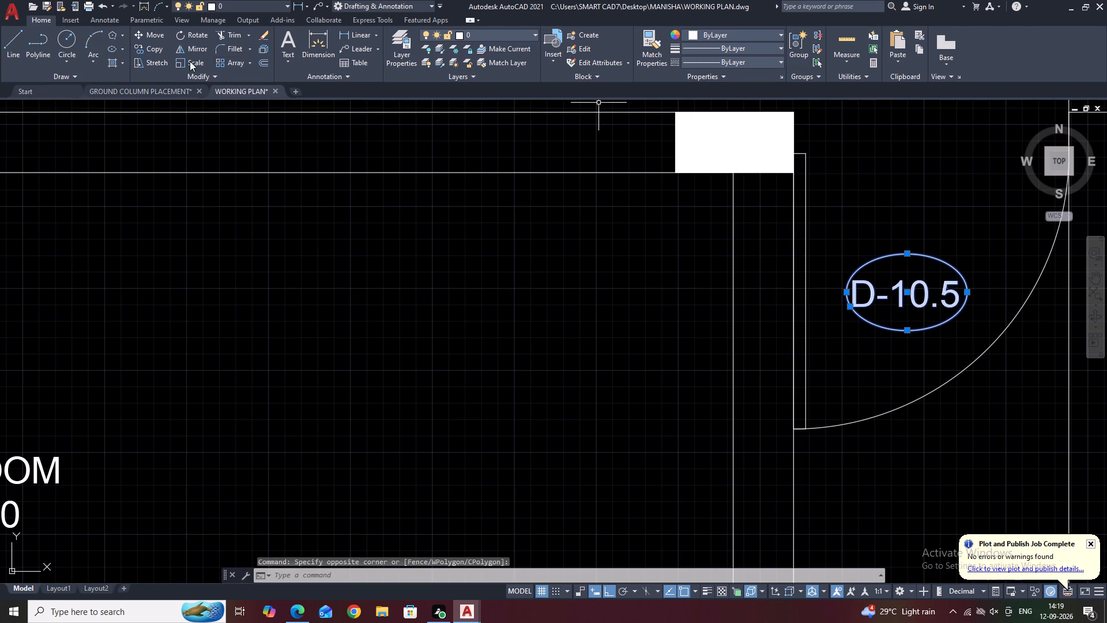
{"action": "left_click", "coordinate": [152, 47]}
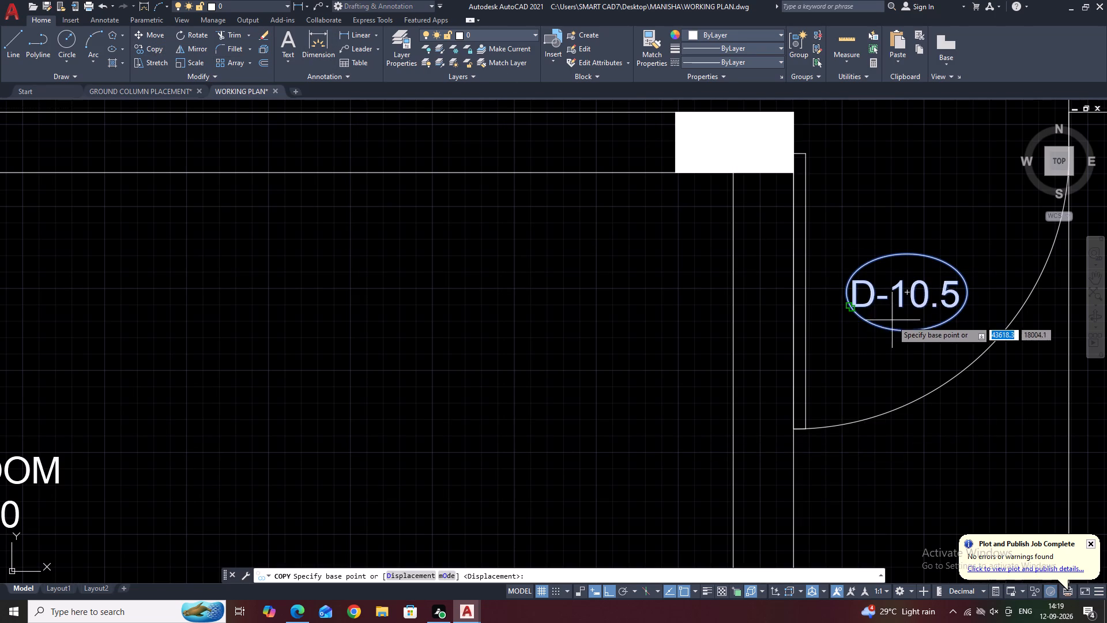
{"action": "left_click", "coordinate": [888, 307]}
{"action": "scroll", "coordinate": [901, 311], "scroll_direction": "down", "scroll_amount": 6}
{"action": "scroll", "coordinate": [745, 303], "scroll_direction": "up", "scroll_amount": 3}
{"action": "left_click", "coordinate": [751, 291]}
{"action": "right_click", "coordinate": [751, 291]}
{"action": "left_click", "coordinate": [772, 311]}
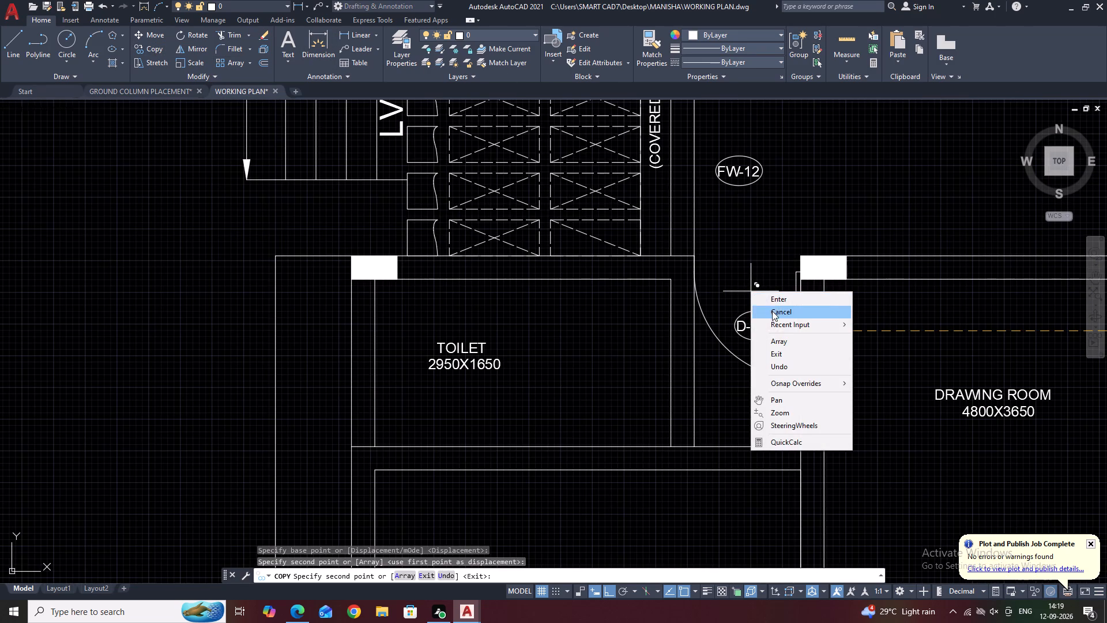
Move the copied D-10.5 tag with its ellipse slightly north within the swing of the door west of the drawing room.
{"action": "scroll", "coordinate": [782, 366], "scroll_direction": "up", "scroll_amount": 2}
{"action": "left_click_drag", "start_coordinate": [777, 363], "coordinate": [760, 337]}
{"action": "left_click", "coordinate": [615, 174]}
{"action": "middle_click_drag", "start_coordinate": [676, 200], "coordinate": [681, 273]}
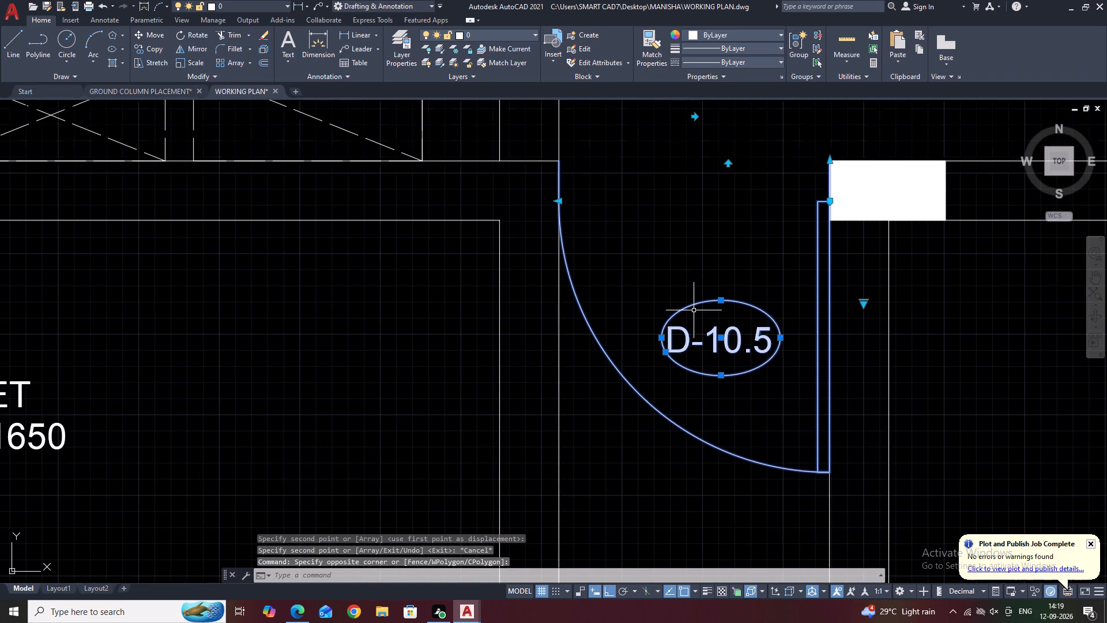
{"action": "right_click", "coordinate": [672, 285]}
{"action": "left_click", "coordinate": [735, 466]}
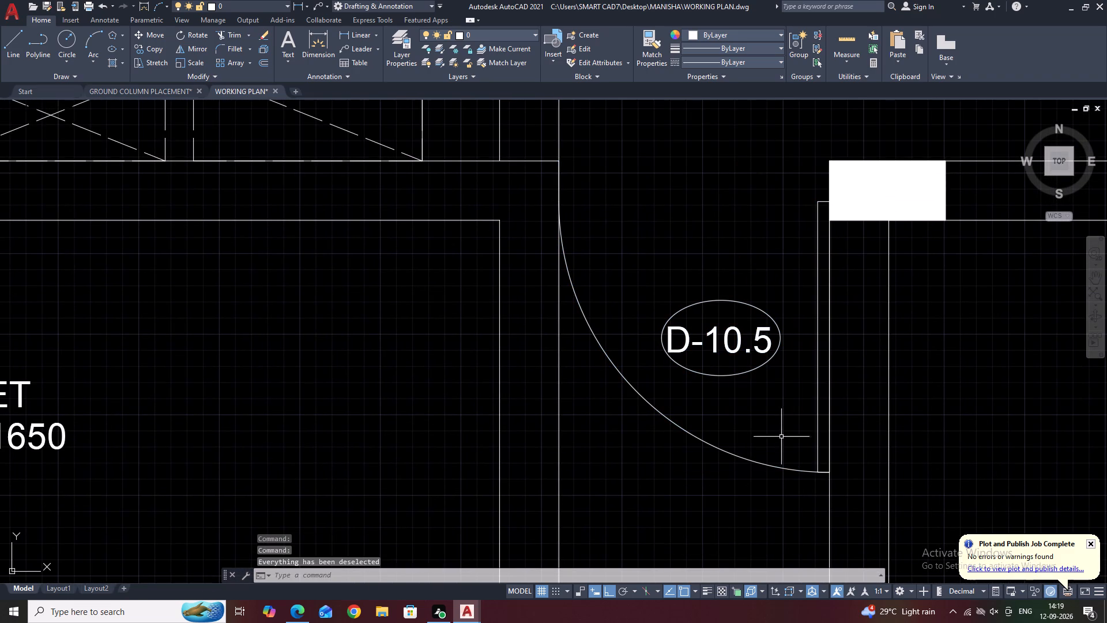
{"action": "left_click_drag", "start_coordinate": [777, 411], "coordinate": [776, 406]}
{"action": "left_click", "coordinate": [690, 314]}
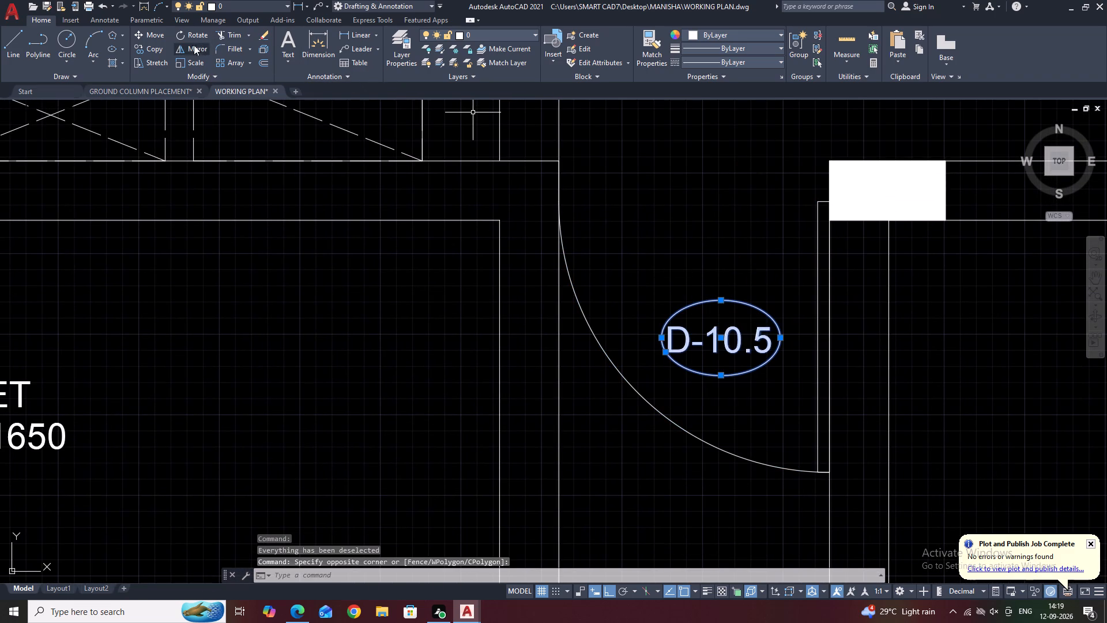
{"action": "left_click", "coordinate": [143, 36]}
{"action": "left_click", "coordinate": [722, 340]}
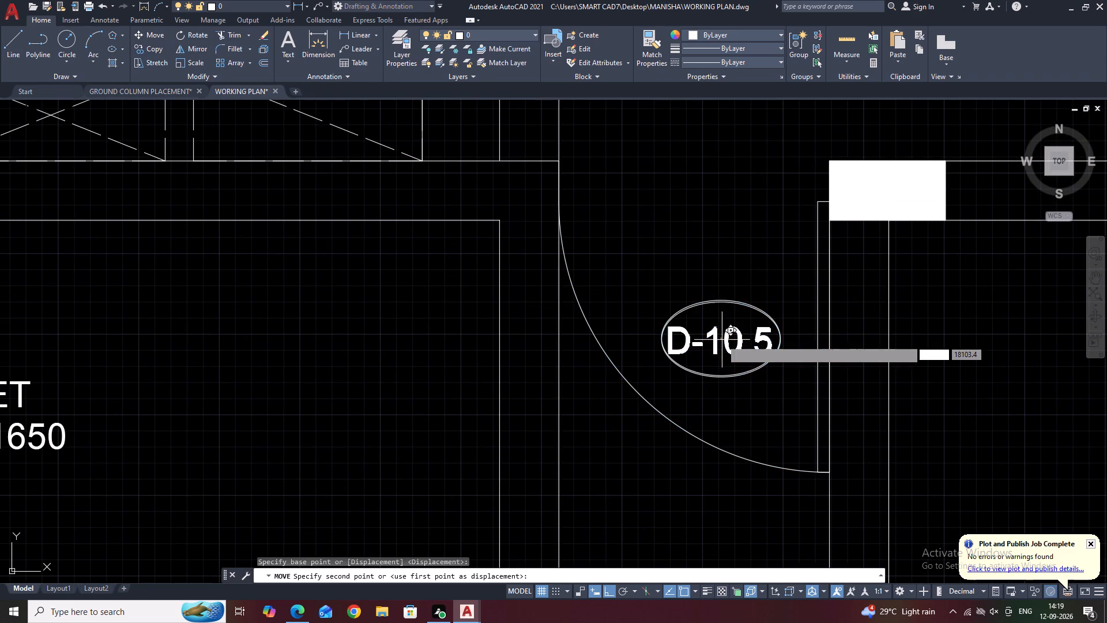
{"action": "left_click", "coordinate": [699, 284]}
{"action": "right_click", "coordinate": [636, 312]}
{"action": "left_click", "coordinate": [615, 240]}
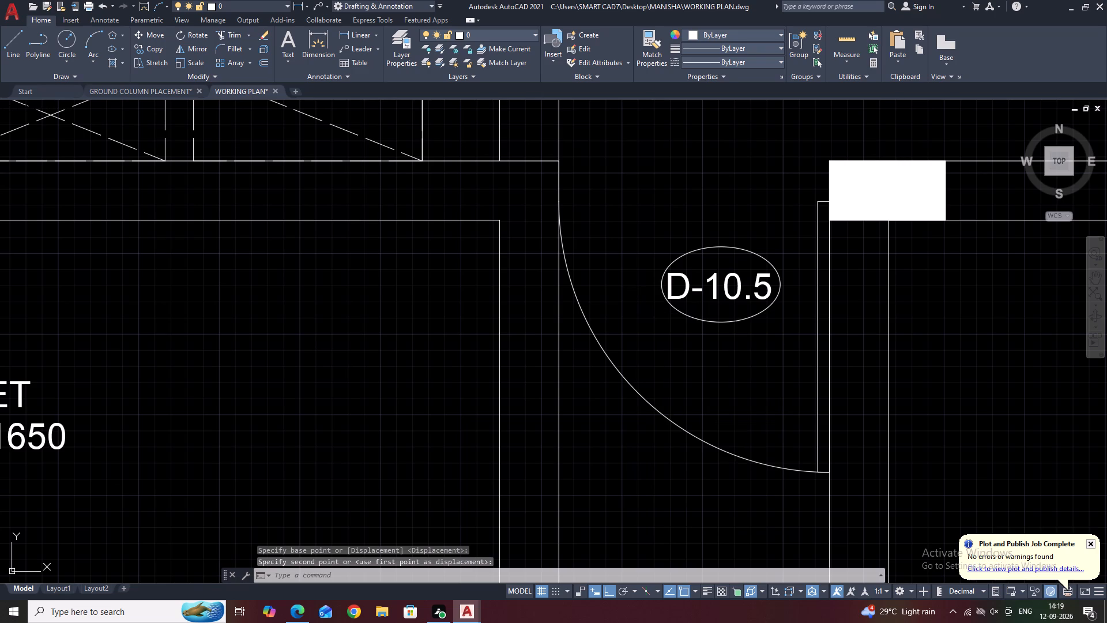
{"action": "left_click", "coordinate": [610, 256]}
Examine the door and window tags across the whole floor plan, especially around the living dining area and drawing room.
{"action": "scroll", "coordinate": [615, 283], "scroll_direction": "down", "scroll_amount": 2}
{"action": "middle_click_drag", "start_coordinate": [665, 252], "coordinate": [613, 350]}
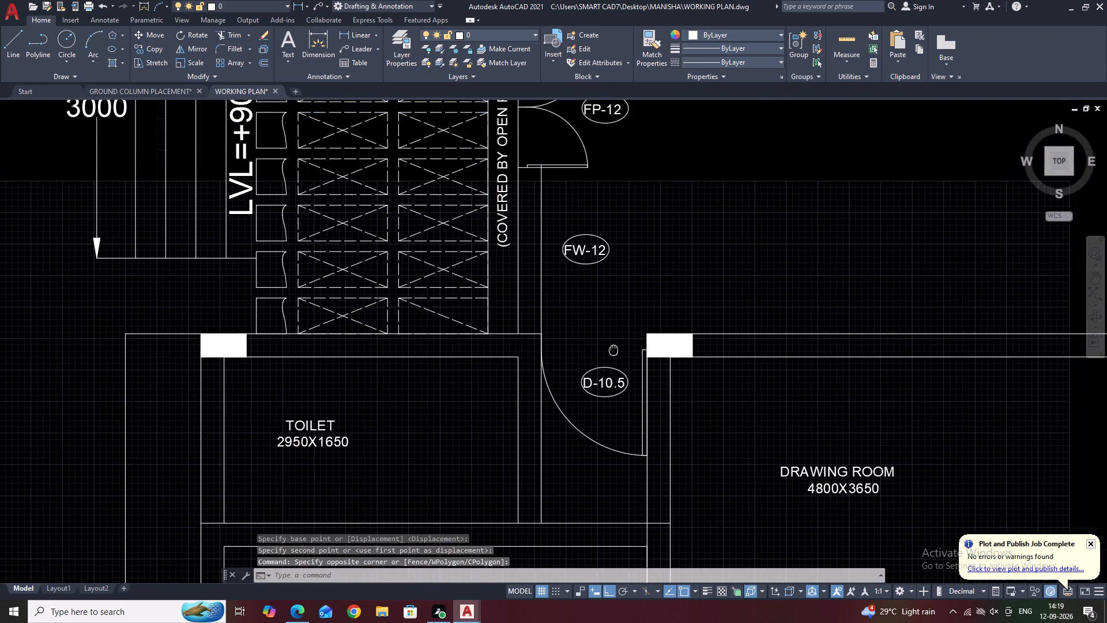
{"action": "scroll", "coordinate": [615, 350], "scroll_direction": "down", "scroll_amount": 3}
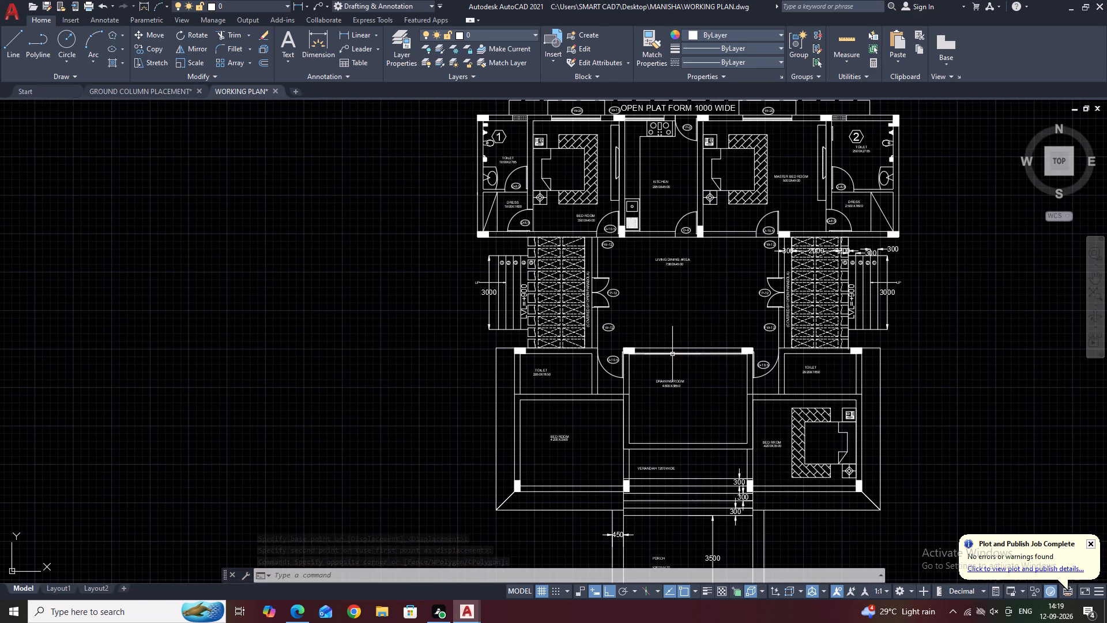
{"action": "scroll", "coordinate": [644, 331], "scroll_direction": "up", "scroll_amount": 2}
{"action": "scroll", "coordinate": [544, 324], "scroll_direction": "up", "scroll_amount": 2}
{"action": "scroll", "coordinate": [544, 324], "scroll_direction": "down", "scroll_amount": 4}
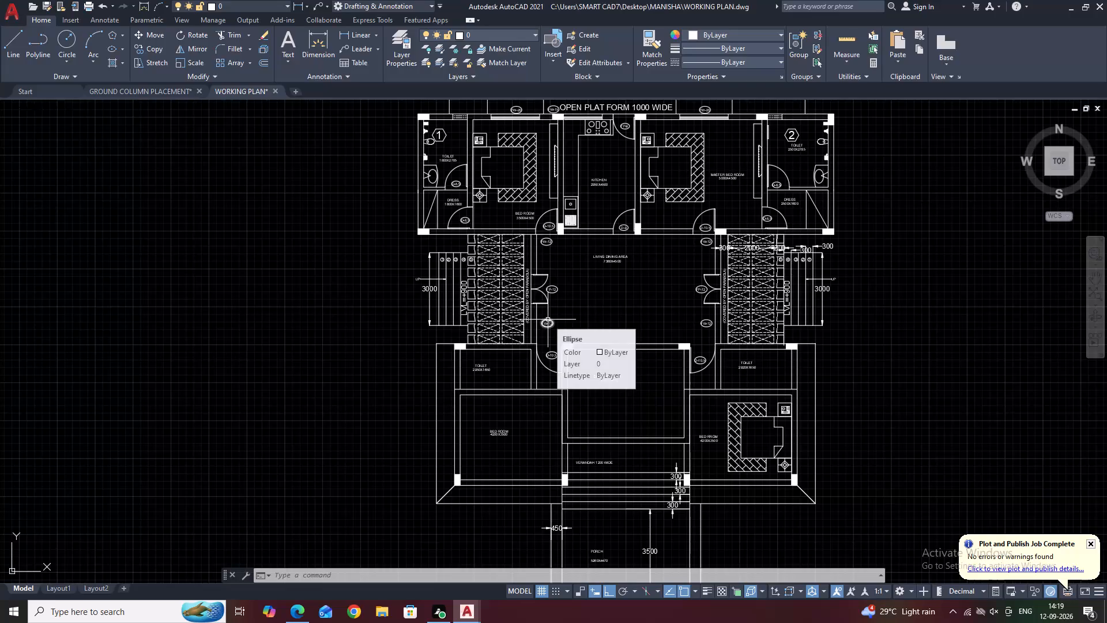
{"action": "scroll", "coordinate": [551, 311], "scroll_direction": "down", "scroll_amount": 1}
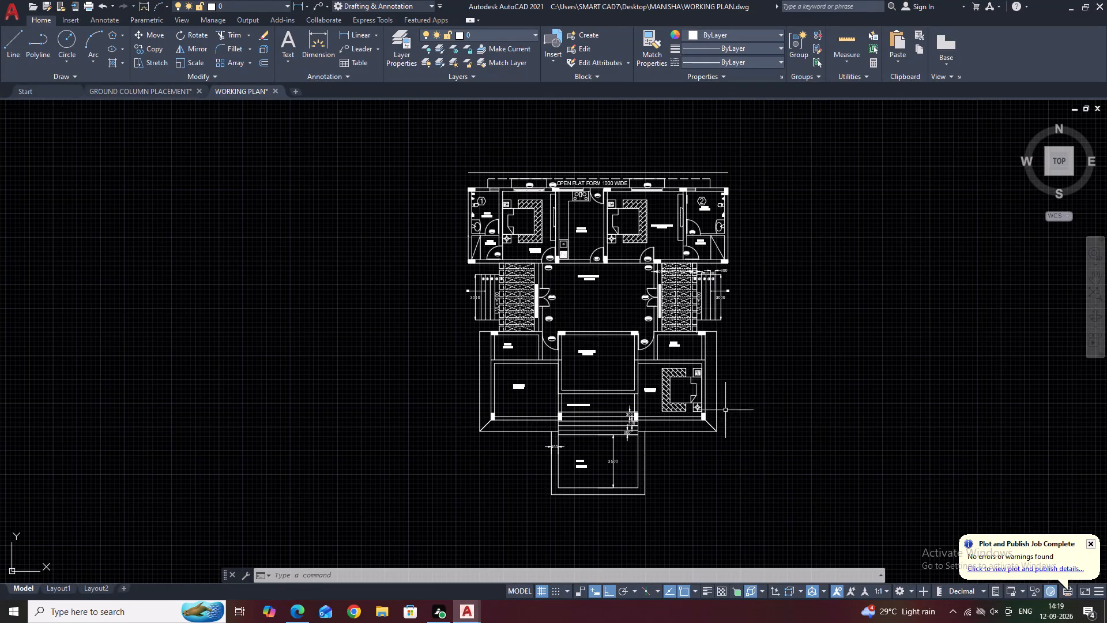
{"action": "scroll", "coordinate": [665, 350], "scroll_direction": "up", "scroll_amount": 3}
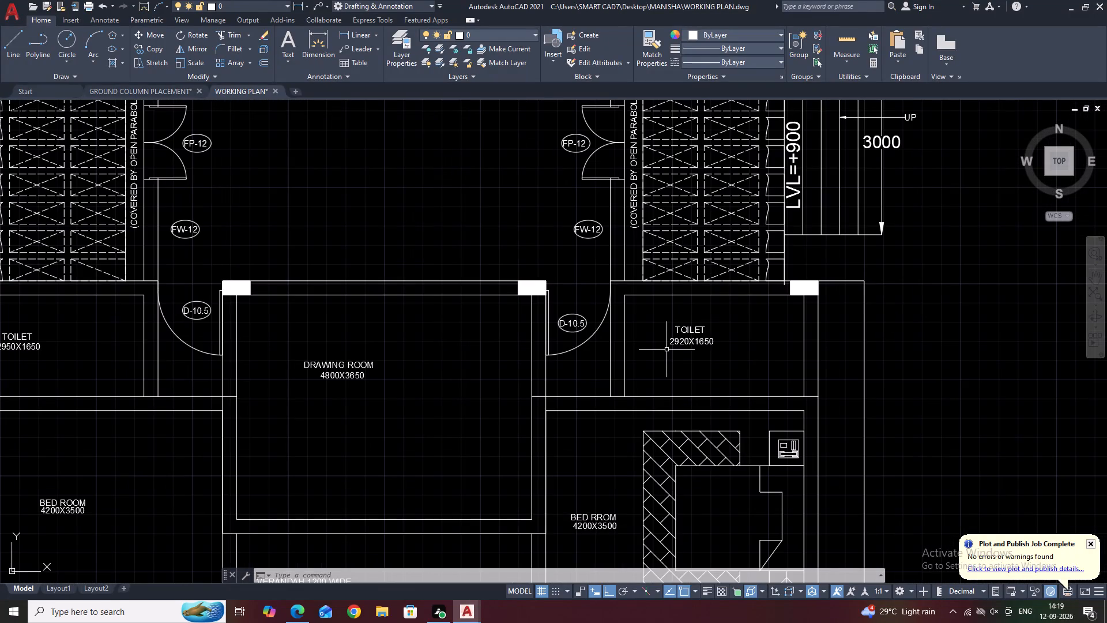
{"action": "scroll", "coordinate": [669, 351], "scroll_direction": "down", "scroll_amount": 2}
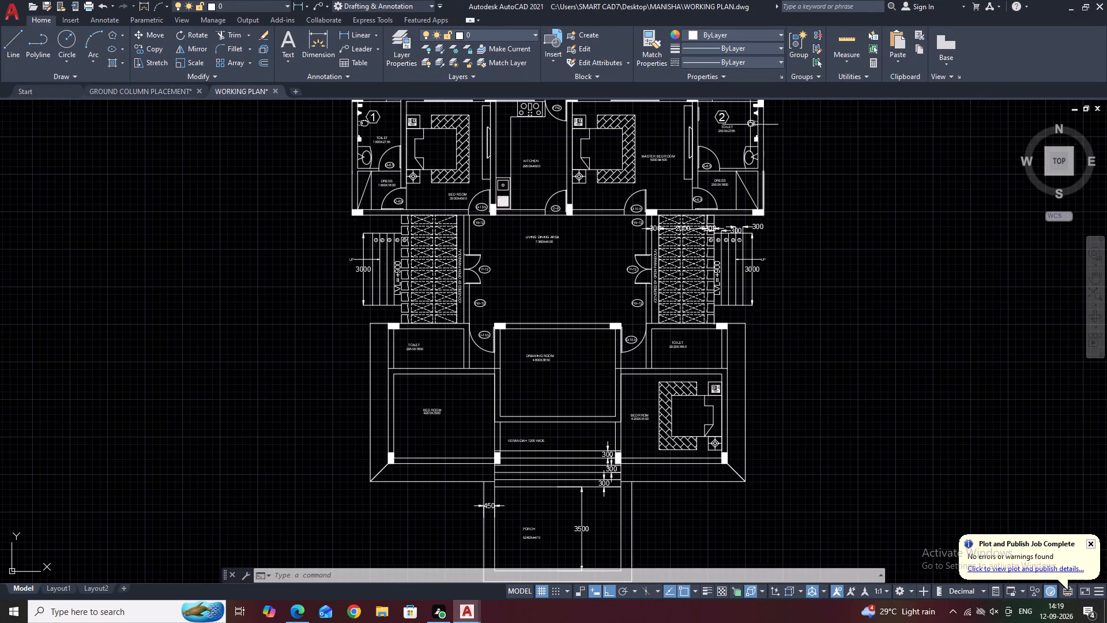
{"action": "middle_click_drag", "start_coordinate": [760, 300], "coordinate": [752, 335]}
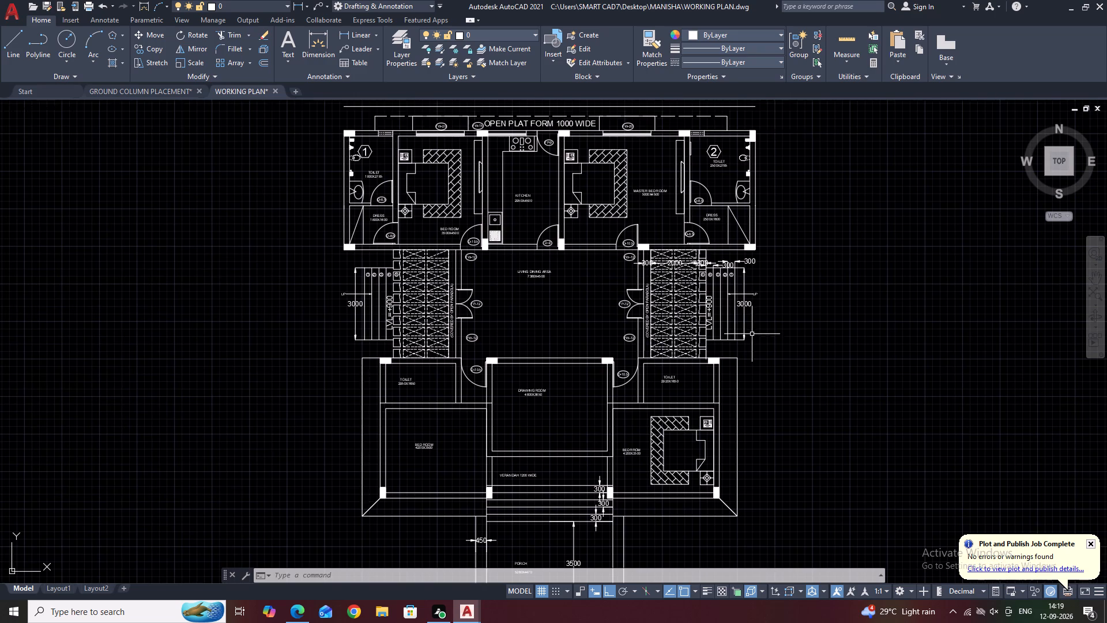
{"action": "middle_click_drag", "start_coordinate": [485, 326], "coordinate": [526, 354]}
{"action": "scroll", "coordinate": [521, 339], "scroll_direction": "up", "scroll_amount": 2}
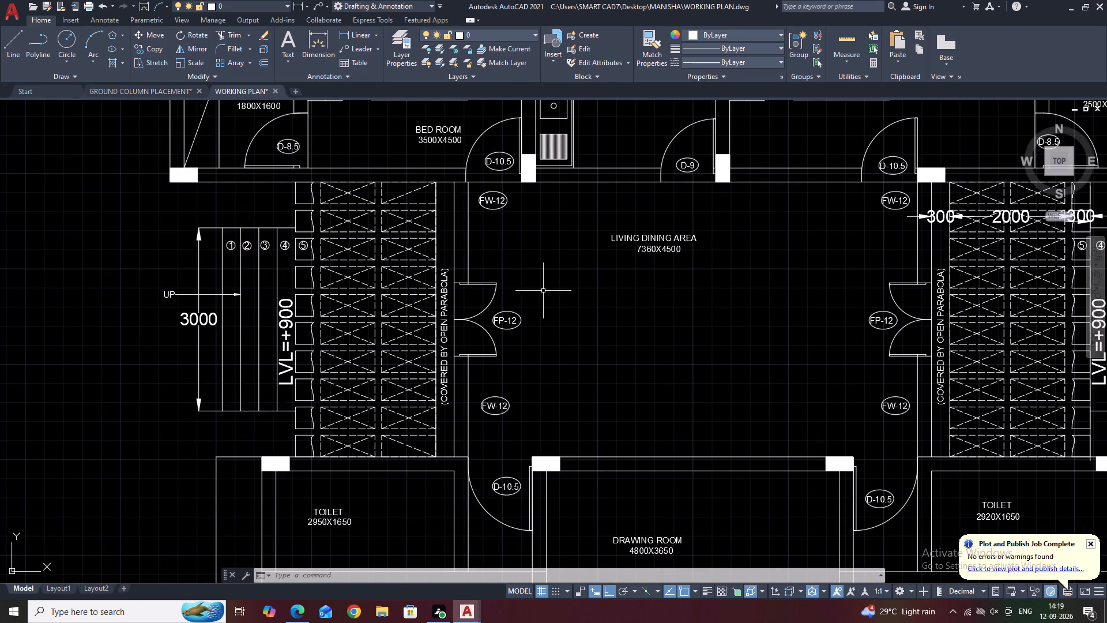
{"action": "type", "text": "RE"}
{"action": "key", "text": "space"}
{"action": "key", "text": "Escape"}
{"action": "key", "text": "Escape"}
Draw an upright rectangle about 800 wide by 1350 high in the middle of the living dining area, below its room label.
{"action": "type", "text": "RE"}
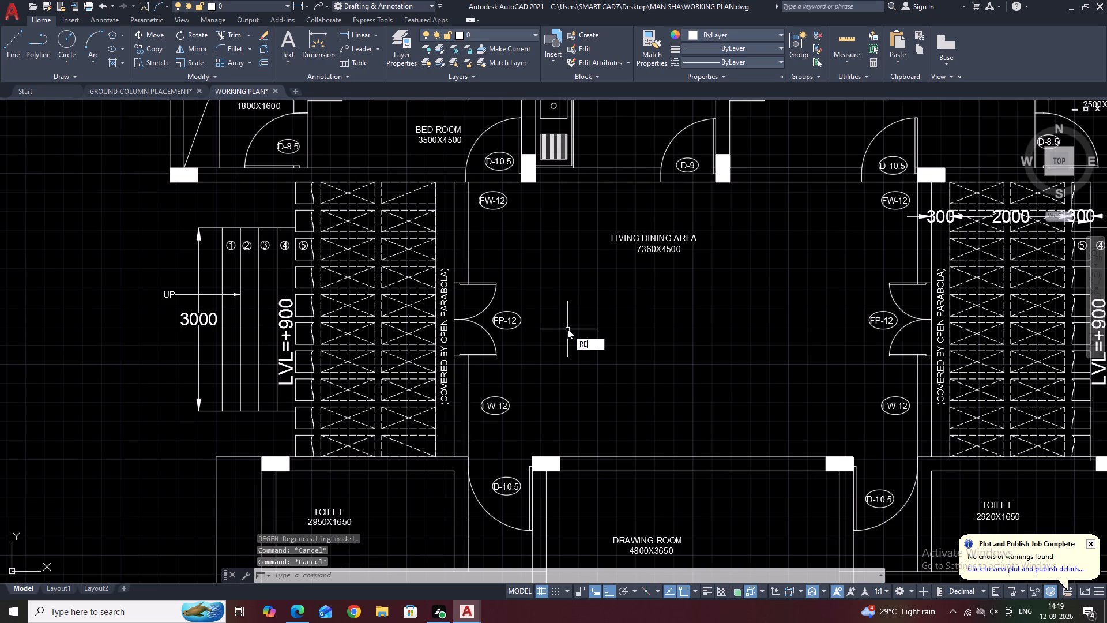
{"action": "type", "text": "C"}
{"action": "key", "text": "space"}
{"action": "left_click", "coordinate": [605, 284]}
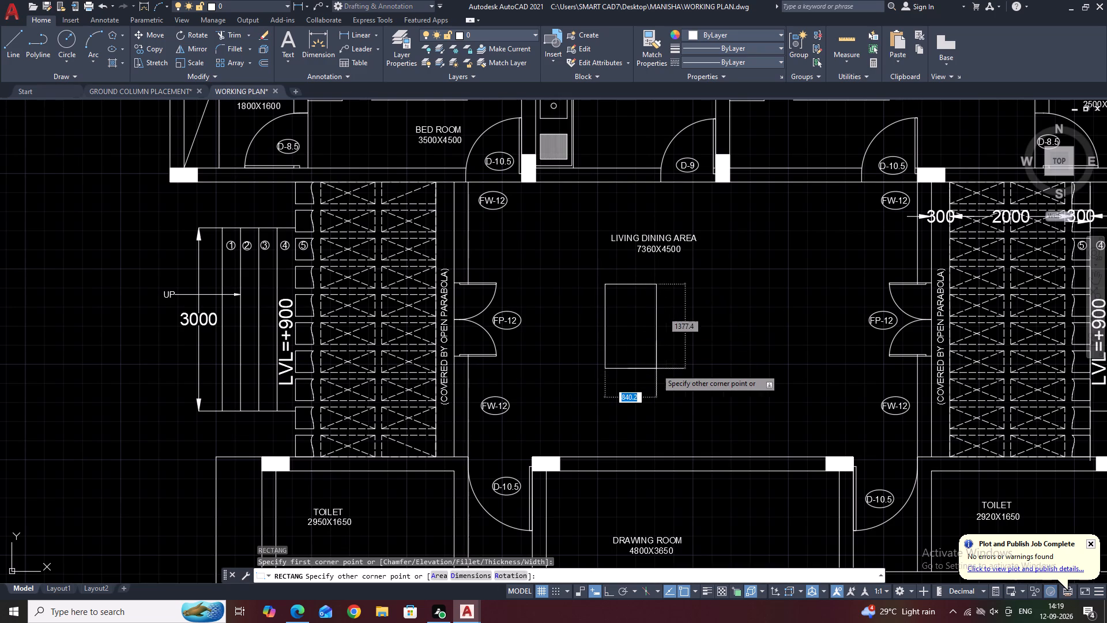
{"action": "left_click", "coordinate": [654, 366]}
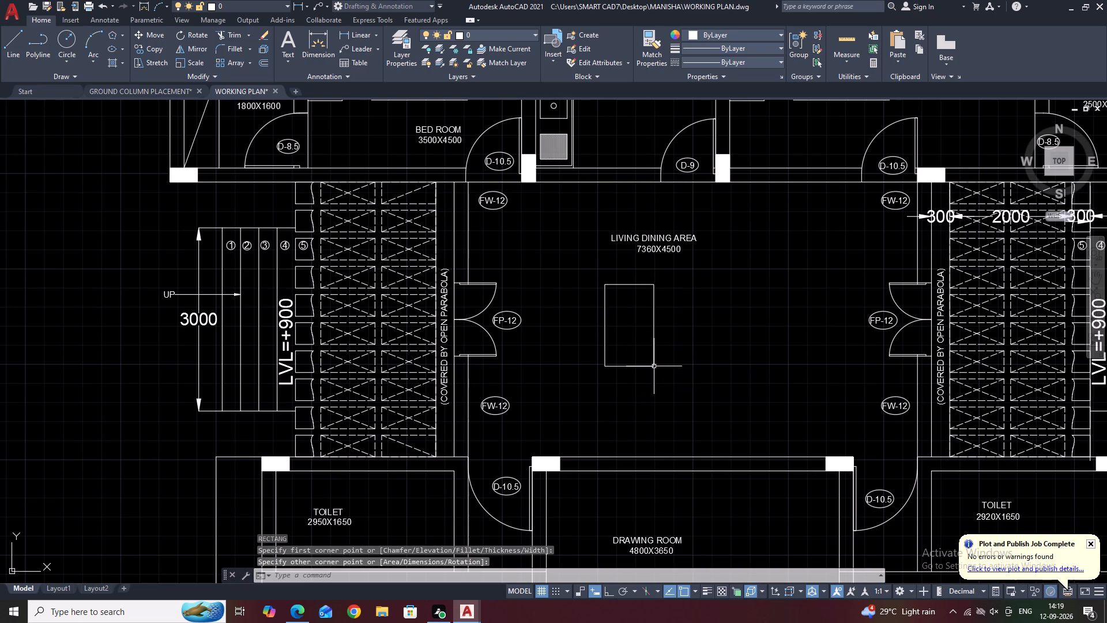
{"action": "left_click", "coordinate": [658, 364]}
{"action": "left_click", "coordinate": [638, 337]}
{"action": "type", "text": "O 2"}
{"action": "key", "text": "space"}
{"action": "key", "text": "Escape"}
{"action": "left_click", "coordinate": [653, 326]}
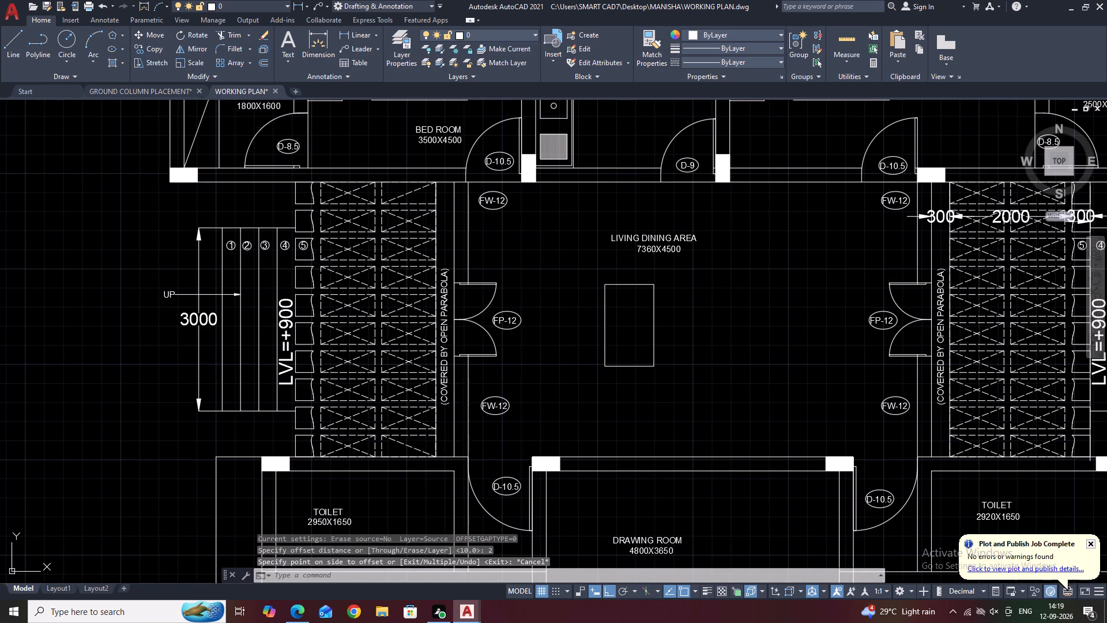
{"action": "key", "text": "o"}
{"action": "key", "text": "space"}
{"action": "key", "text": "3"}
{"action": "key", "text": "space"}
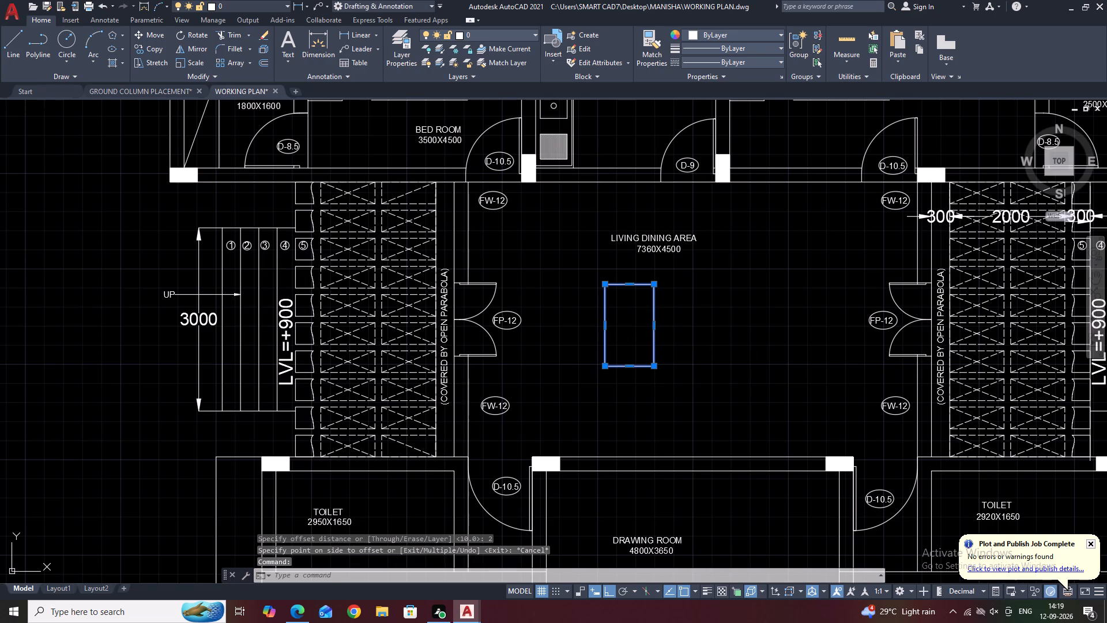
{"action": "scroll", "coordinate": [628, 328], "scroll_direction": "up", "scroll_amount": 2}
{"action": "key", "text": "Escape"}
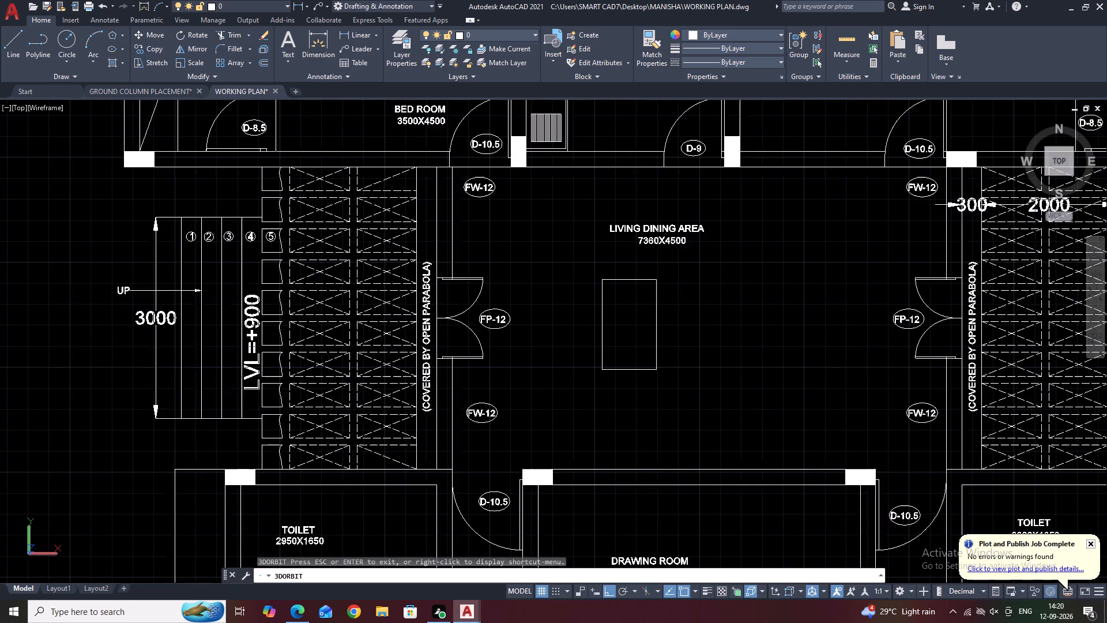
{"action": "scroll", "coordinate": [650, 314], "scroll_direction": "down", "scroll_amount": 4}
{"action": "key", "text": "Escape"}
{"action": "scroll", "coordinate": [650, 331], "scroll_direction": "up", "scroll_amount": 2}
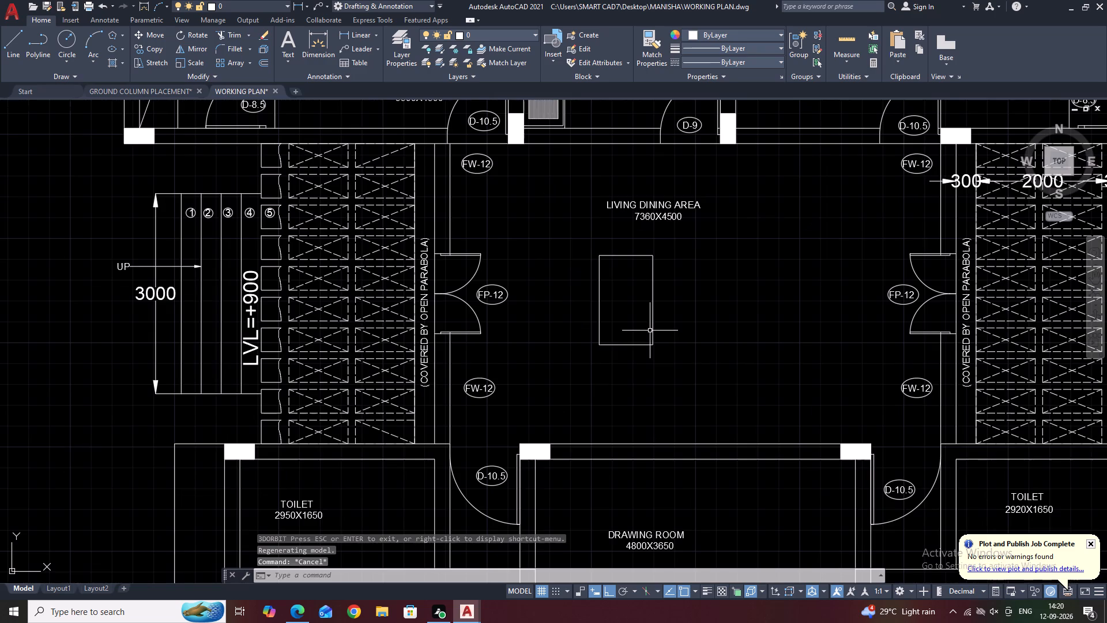
Offset the rectangle in the living dining area 50 inward to form a double outline.
{"action": "scroll", "coordinate": [650, 331], "scroll_direction": "up", "scroll_amount": 6}
{"action": "left_click", "coordinate": [686, 335]}
{"action": "left_click", "coordinate": [555, 309]}
{"action": "scroll", "coordinate": [658, 315], "scroll_direction": "down", "scroll_amount": 9}
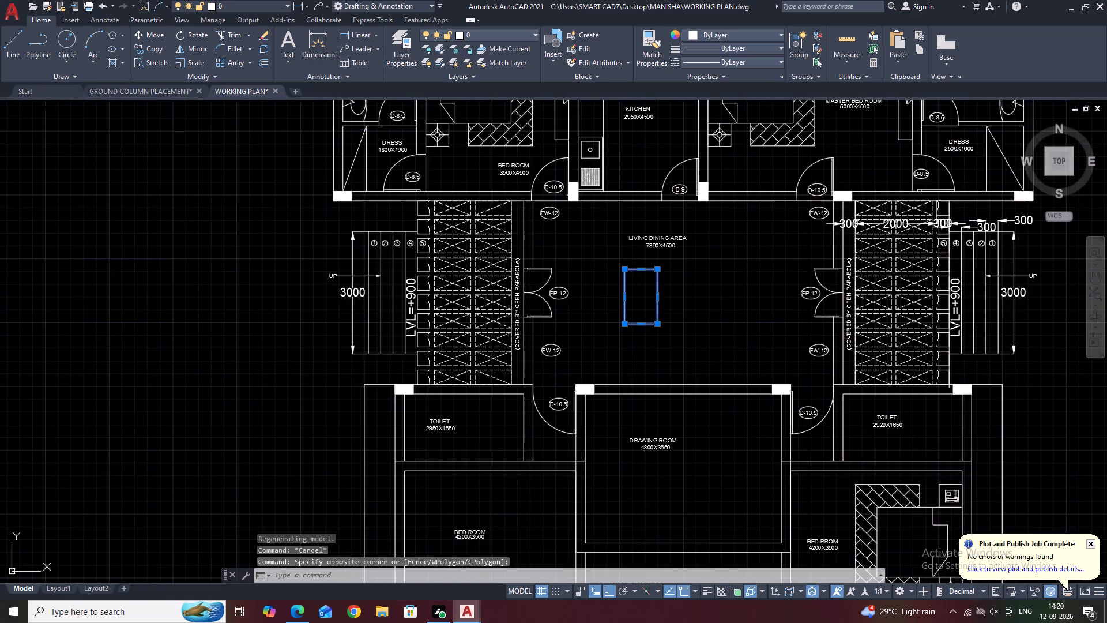
{"action": "type", "text": "O"}
{"action": "key", "text": "space"}
{"action": "scroll", "coordinate": [658, 315], "scroll_direction": "up", "scroll_amount": 2}
{"action": "type", "text": "50"}
{"action": "key", "text": "space"}
{"action": "scroll", "coordinate": [652, 311], "scroll_direction": "up", "scroll_amount": 3}
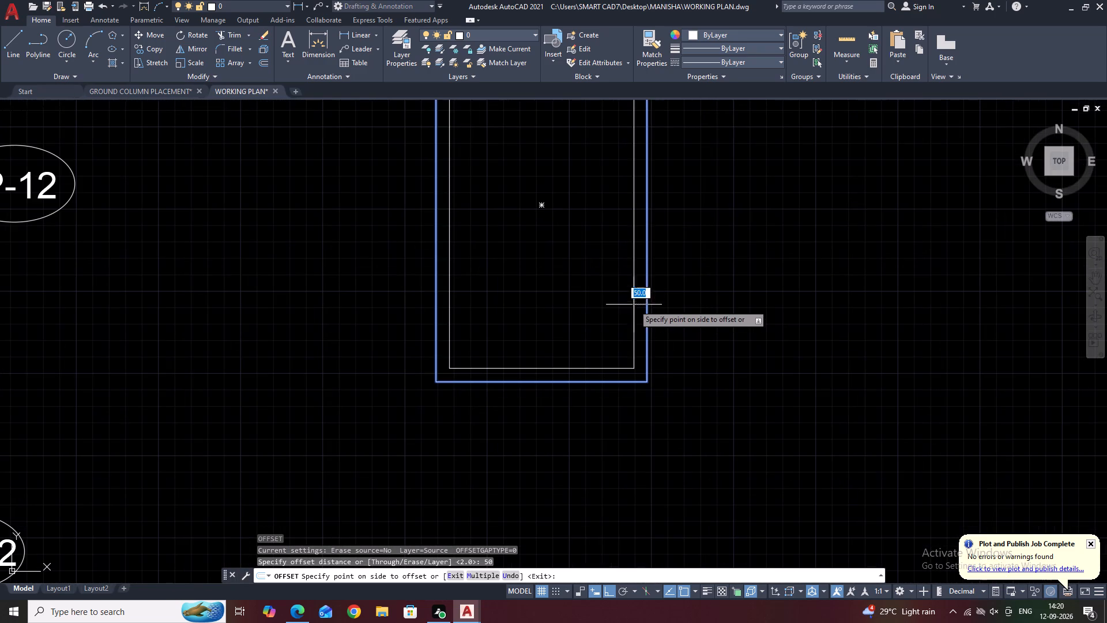
{"action": "left_click", "coordinate": [628, 302]}
{"action": "key", "text": "Escape"}
Draw a vertical line just west of the double-outlined rectangle, extending slightly past its north and south ends.
{"action": "scroll", "coordinate": [678, 306], "scroll_direction": "down", "scroll_amount": 4}
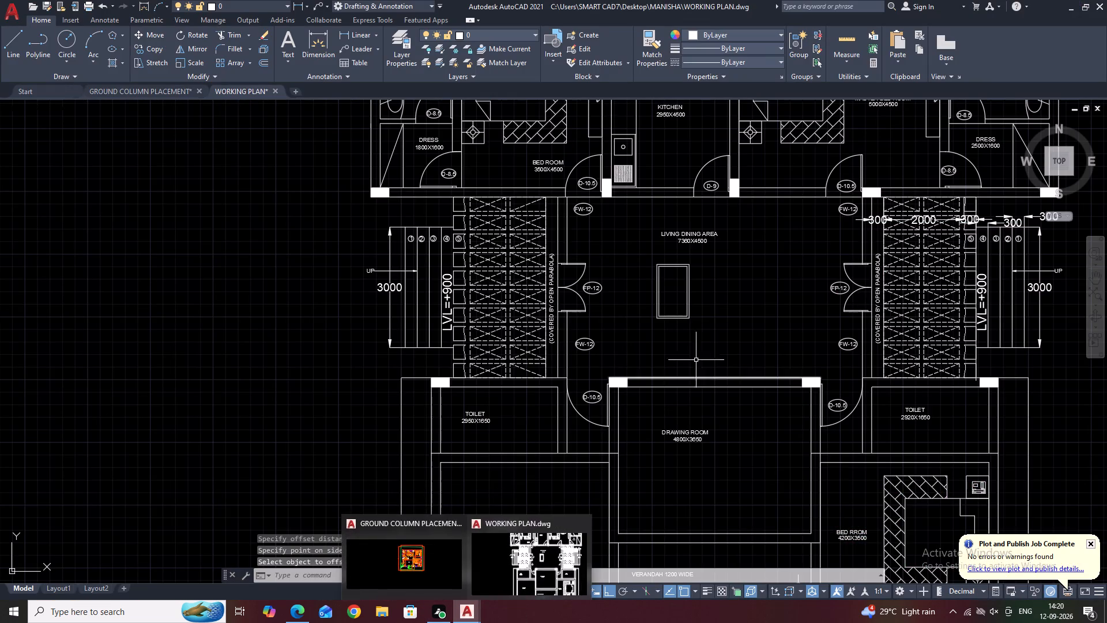
{"action": "middle_click_drag", "start_coordinate": [707, 276], "coordinate": [668, 271]}
{"action": "middle_click_drag", "start_coordinate": [619, 262], "coordinate": [630, 313]}
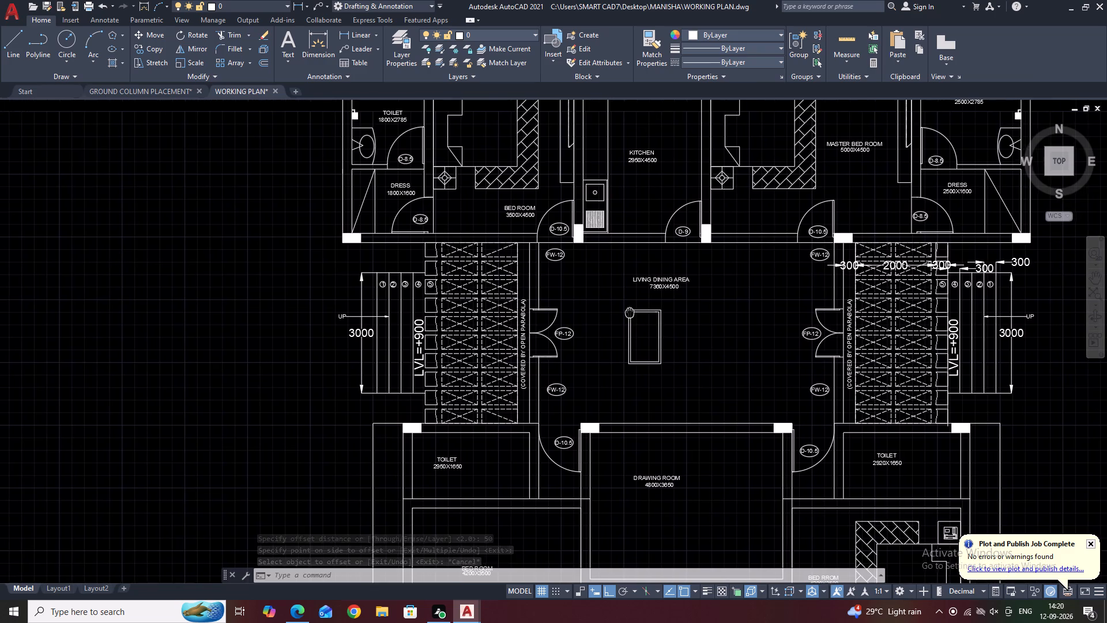
{"action": "scroll", "coordinate": [631, 313], "scroll_direction": "up", "scroll_amount": 1}
{"action": "middle_click_drag", "start_coordinate": [632, 315], "coordinate": [689, 301]}
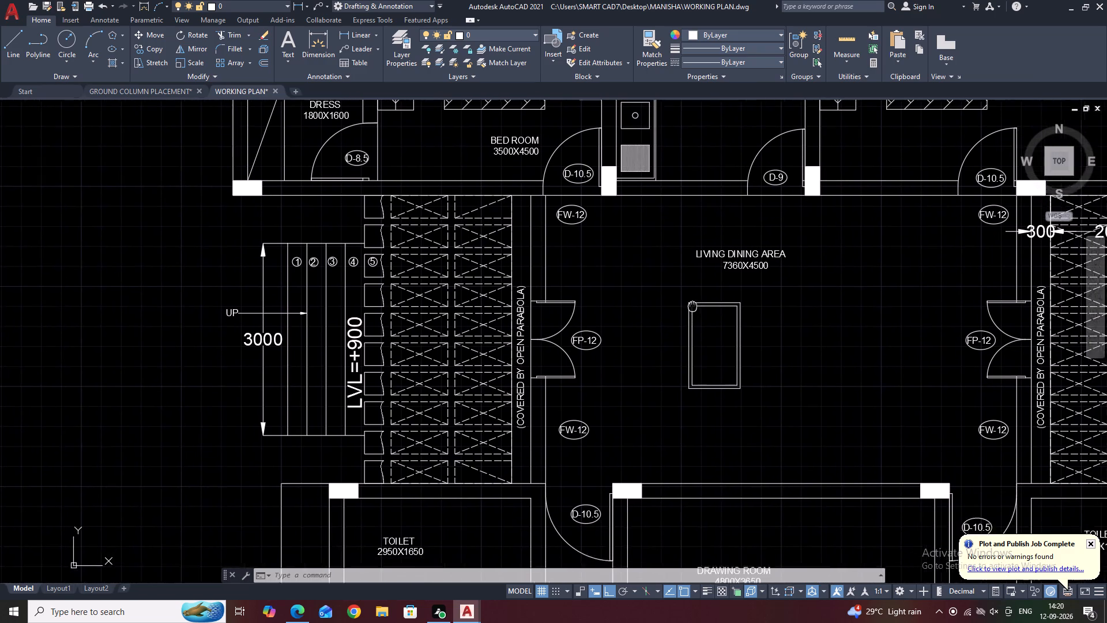
{"action": "middle_click_drag", "start_coordinate": [689, 301], "coordinate": [673, 276]}
{"action": "middle_click_drag", "start_coordinate": [661, 321], "coordinate": [705, 313]}
{"action": "middle_click_drag", "start_coordinate": [770, 315], "coordinate": [737, 295]}
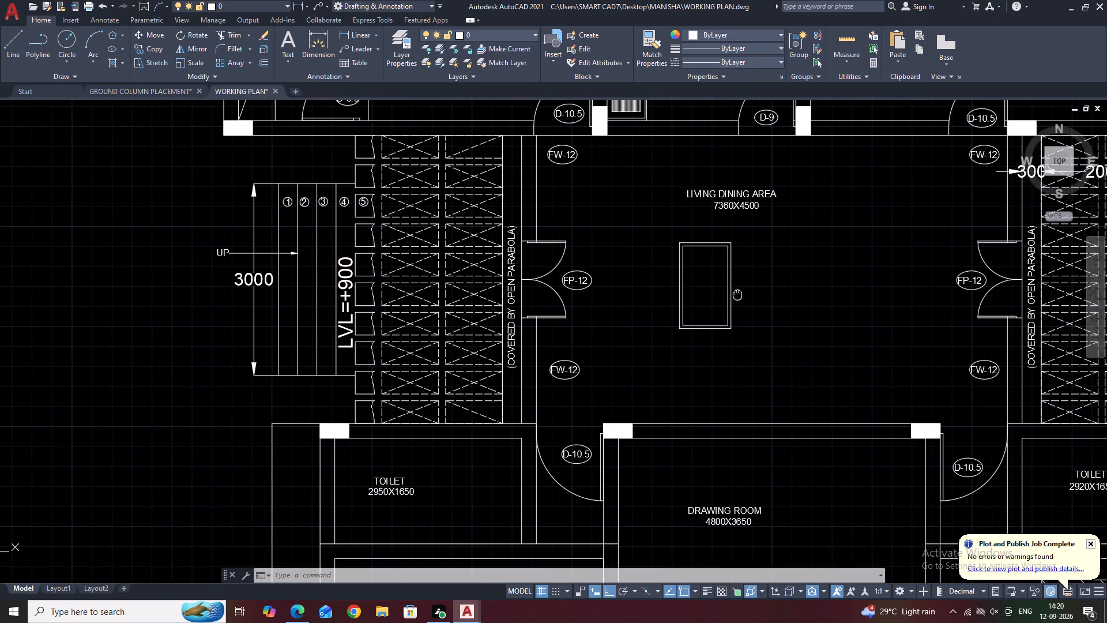
{"action": "middle_click_drag", "start_coordinate": [737, 295], "coordinate": [727, 279]}
{"action": "type", "text": "L"}
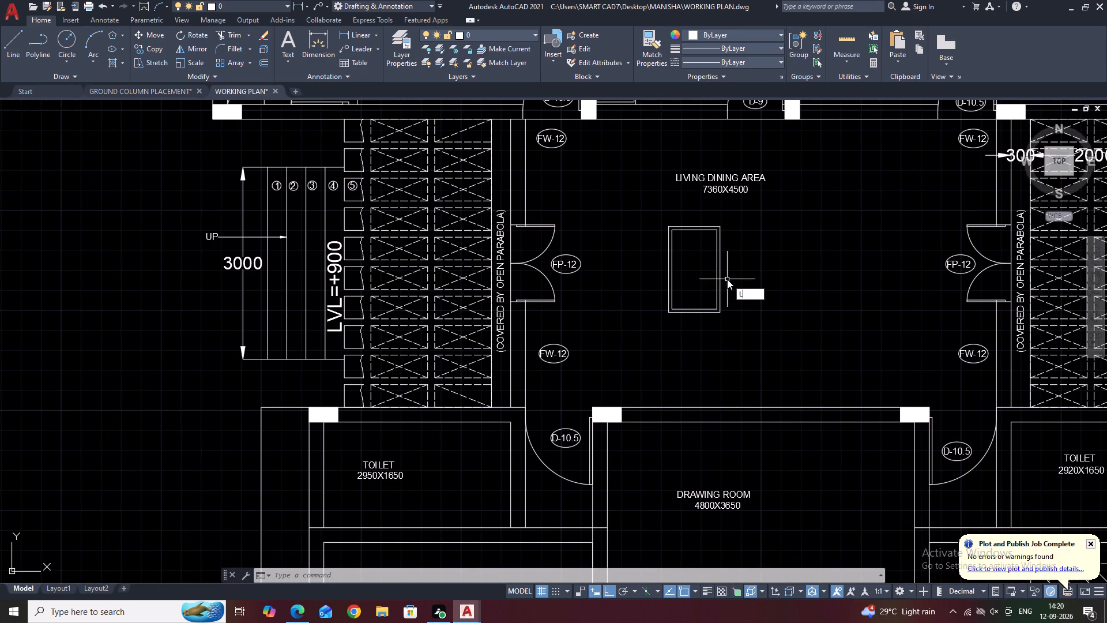
{"action": "key", "text": "space"}
{"action": "left_click", "coordinate": [654, 210]}
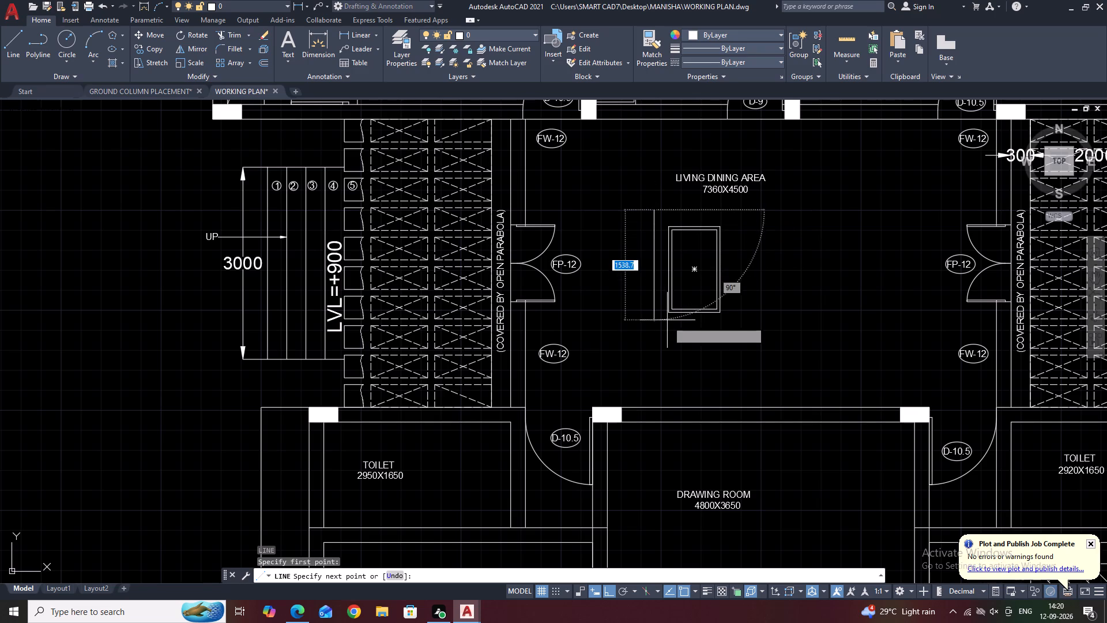
{"action": "left_click", "coordinate": [657, 332]}
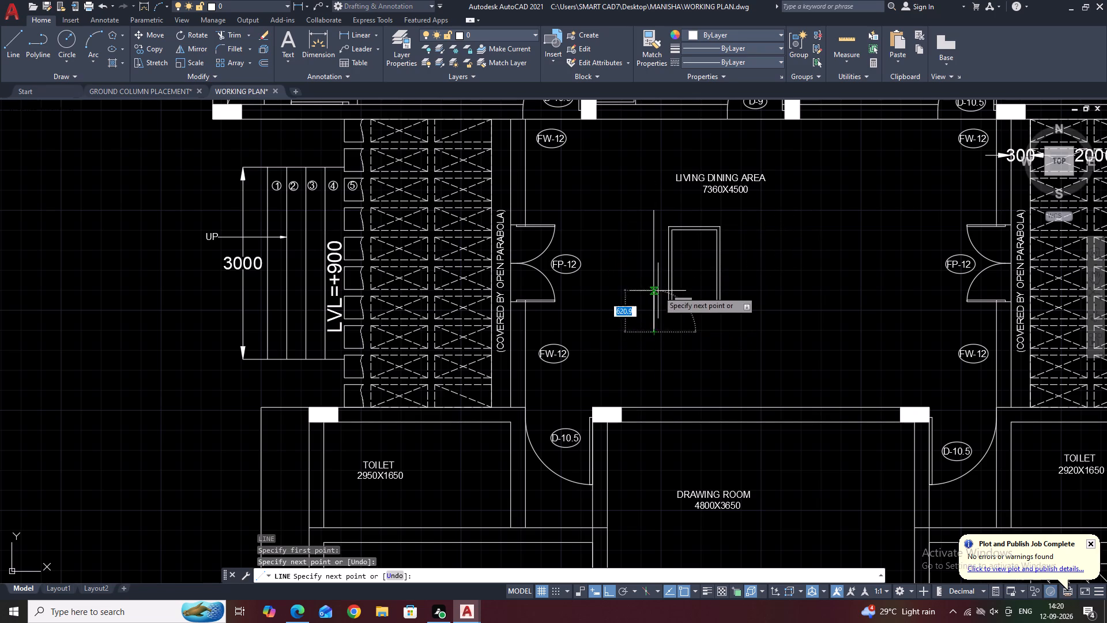
{"action": "key", "text": "Escape"}
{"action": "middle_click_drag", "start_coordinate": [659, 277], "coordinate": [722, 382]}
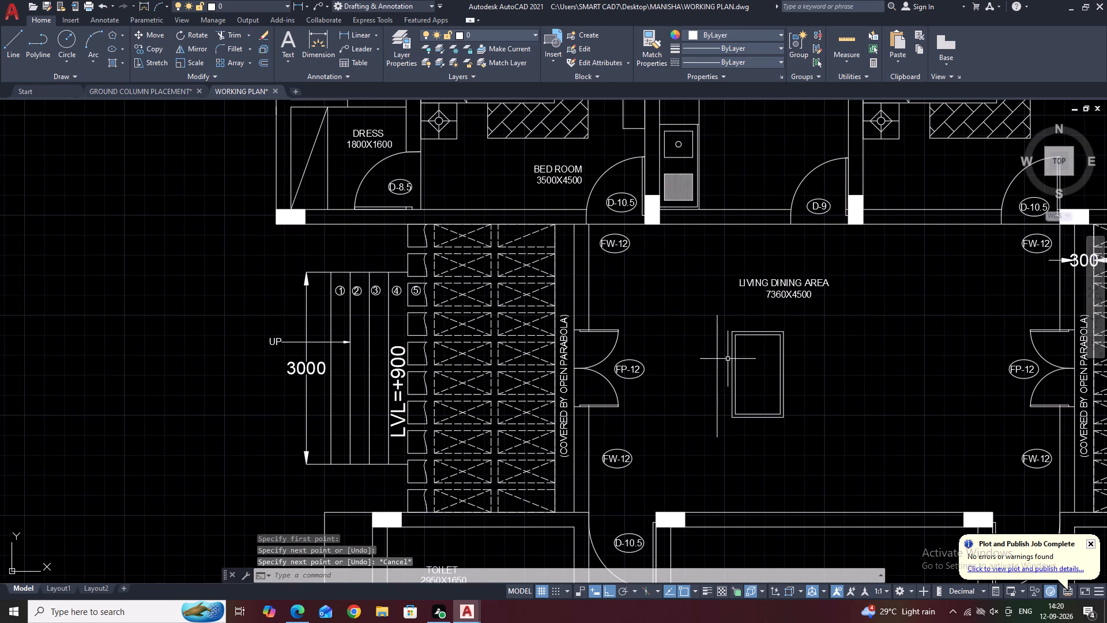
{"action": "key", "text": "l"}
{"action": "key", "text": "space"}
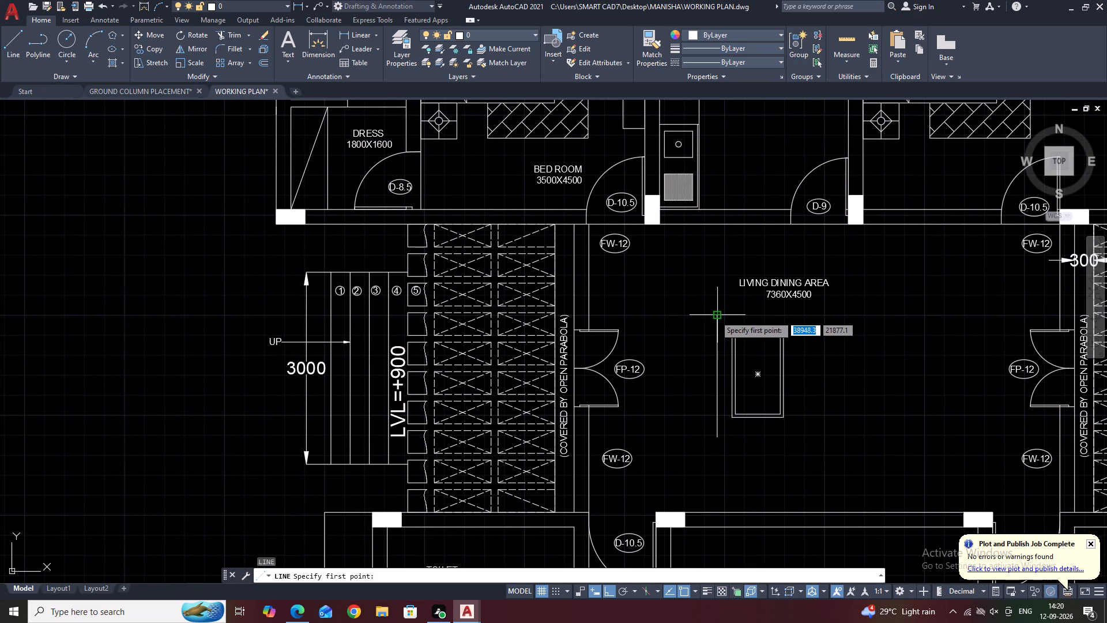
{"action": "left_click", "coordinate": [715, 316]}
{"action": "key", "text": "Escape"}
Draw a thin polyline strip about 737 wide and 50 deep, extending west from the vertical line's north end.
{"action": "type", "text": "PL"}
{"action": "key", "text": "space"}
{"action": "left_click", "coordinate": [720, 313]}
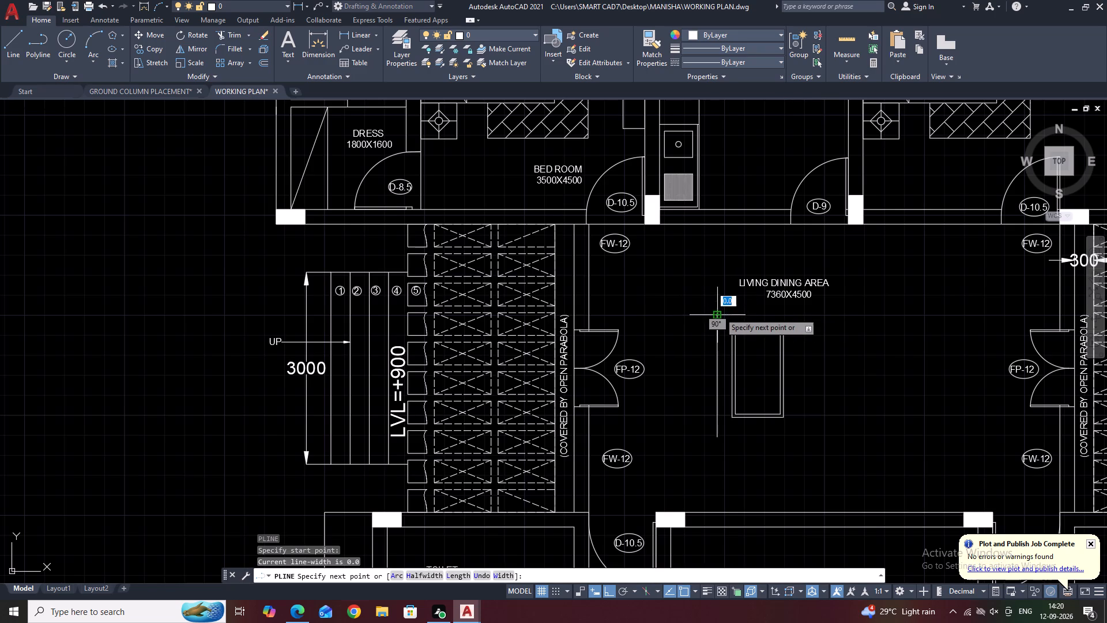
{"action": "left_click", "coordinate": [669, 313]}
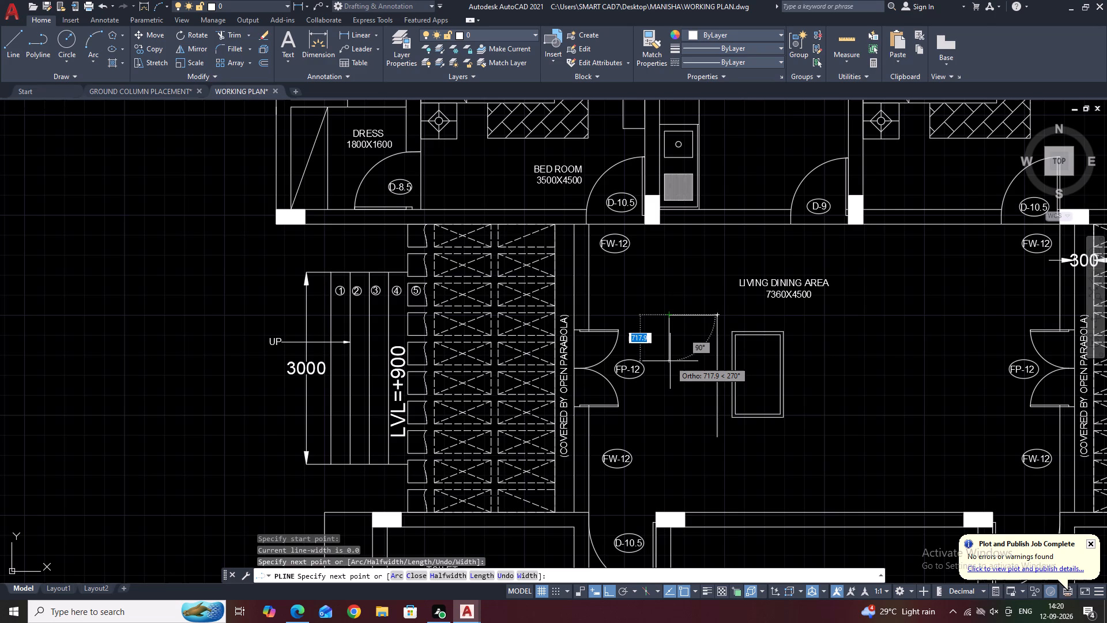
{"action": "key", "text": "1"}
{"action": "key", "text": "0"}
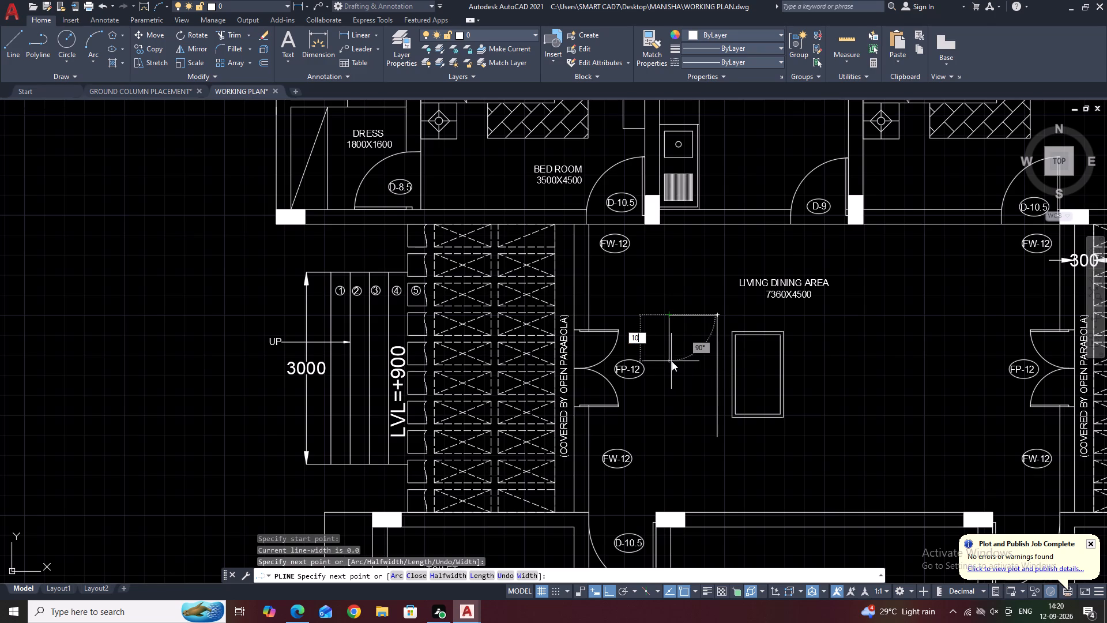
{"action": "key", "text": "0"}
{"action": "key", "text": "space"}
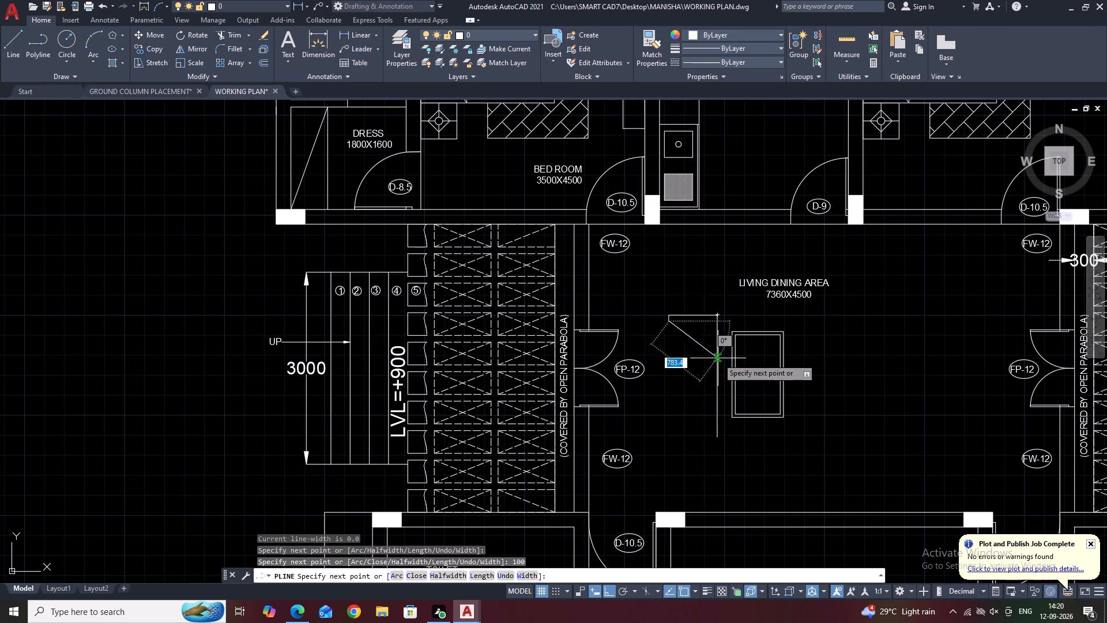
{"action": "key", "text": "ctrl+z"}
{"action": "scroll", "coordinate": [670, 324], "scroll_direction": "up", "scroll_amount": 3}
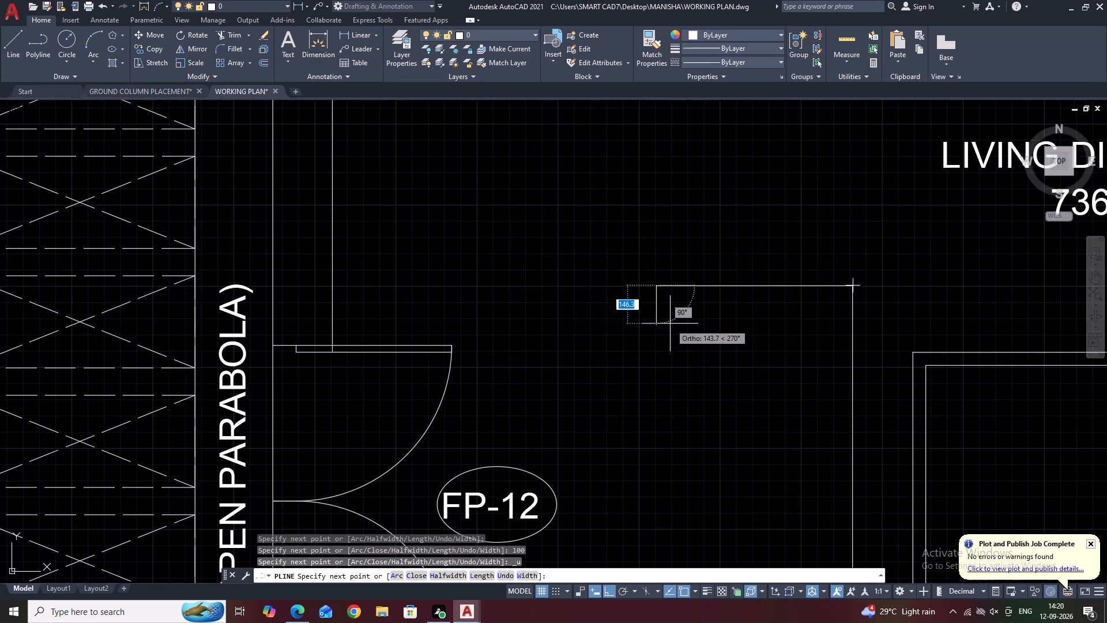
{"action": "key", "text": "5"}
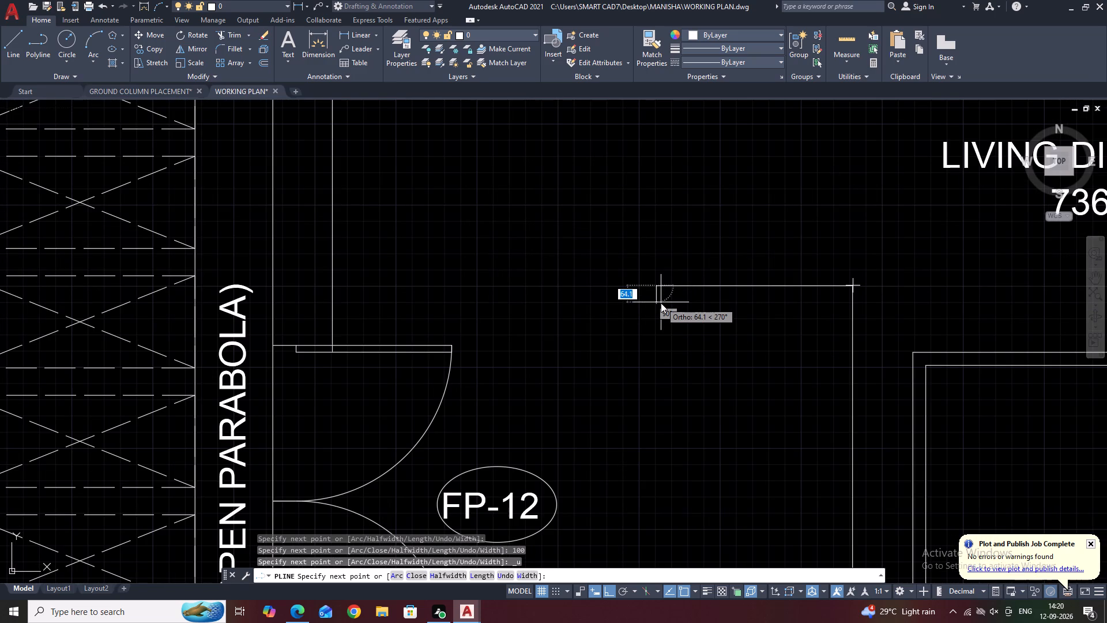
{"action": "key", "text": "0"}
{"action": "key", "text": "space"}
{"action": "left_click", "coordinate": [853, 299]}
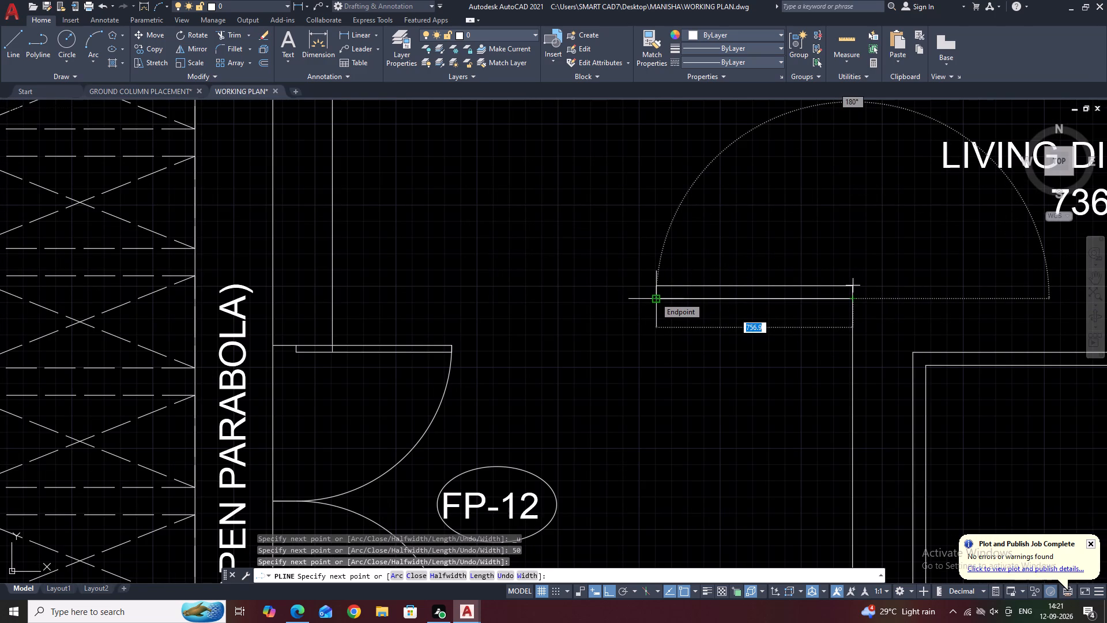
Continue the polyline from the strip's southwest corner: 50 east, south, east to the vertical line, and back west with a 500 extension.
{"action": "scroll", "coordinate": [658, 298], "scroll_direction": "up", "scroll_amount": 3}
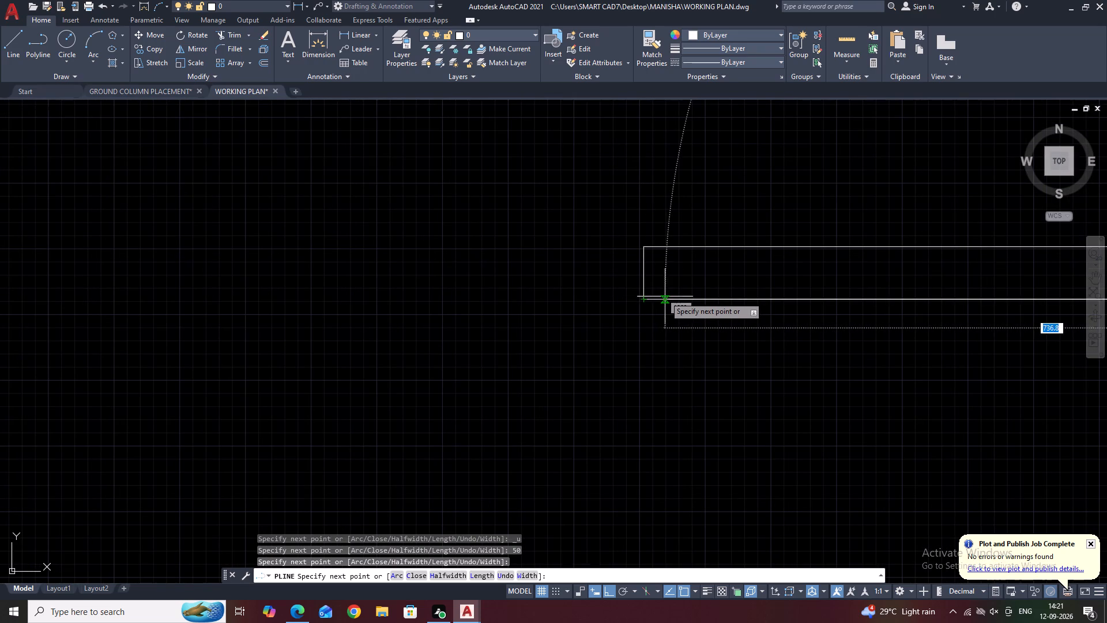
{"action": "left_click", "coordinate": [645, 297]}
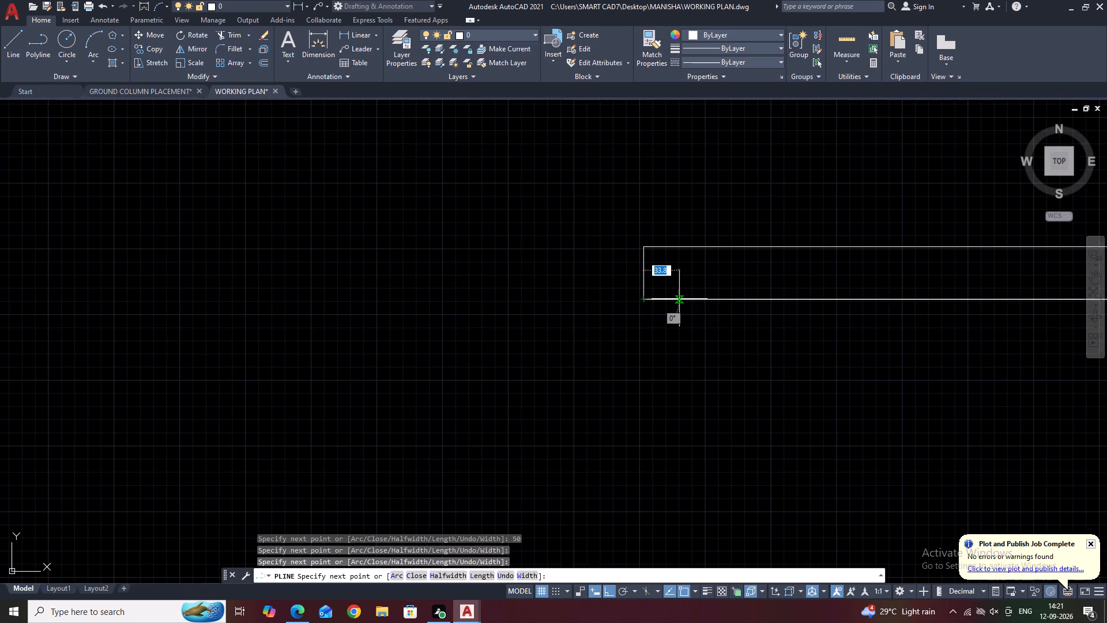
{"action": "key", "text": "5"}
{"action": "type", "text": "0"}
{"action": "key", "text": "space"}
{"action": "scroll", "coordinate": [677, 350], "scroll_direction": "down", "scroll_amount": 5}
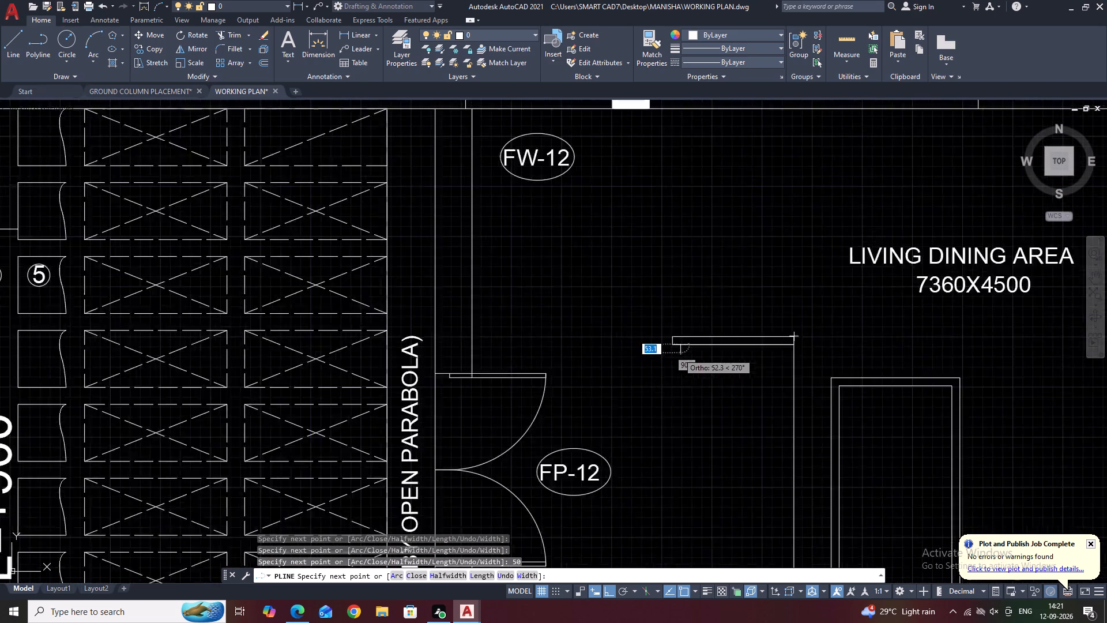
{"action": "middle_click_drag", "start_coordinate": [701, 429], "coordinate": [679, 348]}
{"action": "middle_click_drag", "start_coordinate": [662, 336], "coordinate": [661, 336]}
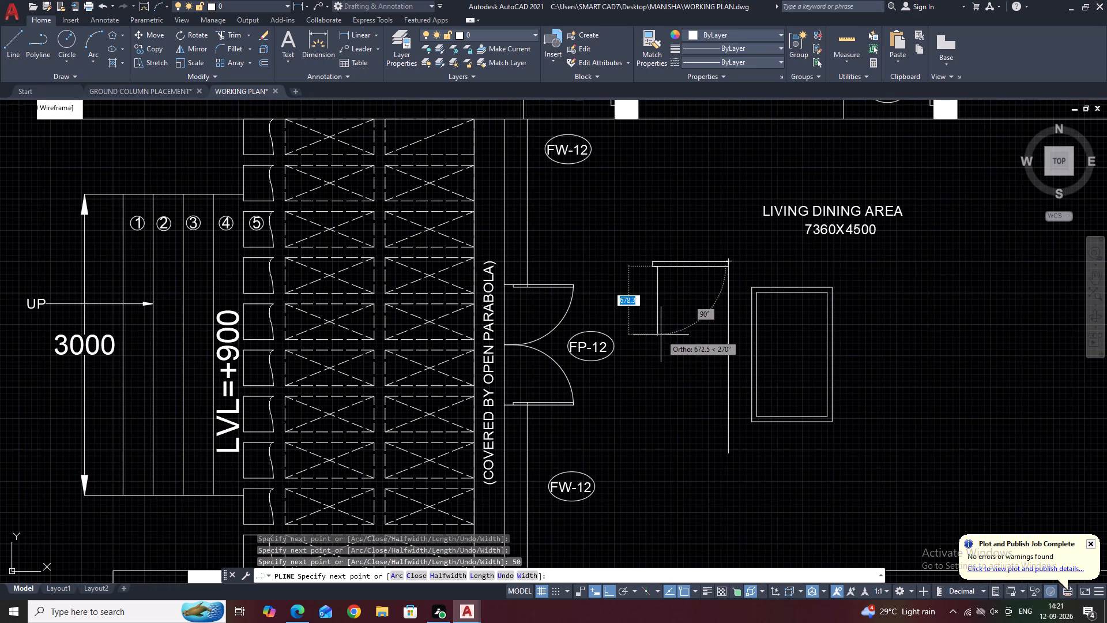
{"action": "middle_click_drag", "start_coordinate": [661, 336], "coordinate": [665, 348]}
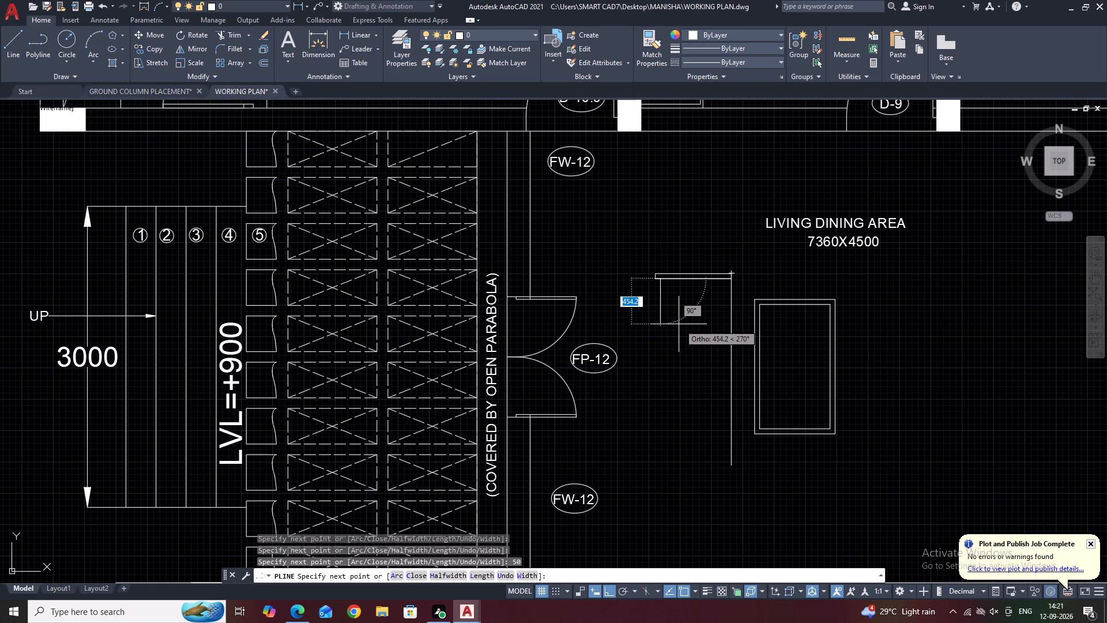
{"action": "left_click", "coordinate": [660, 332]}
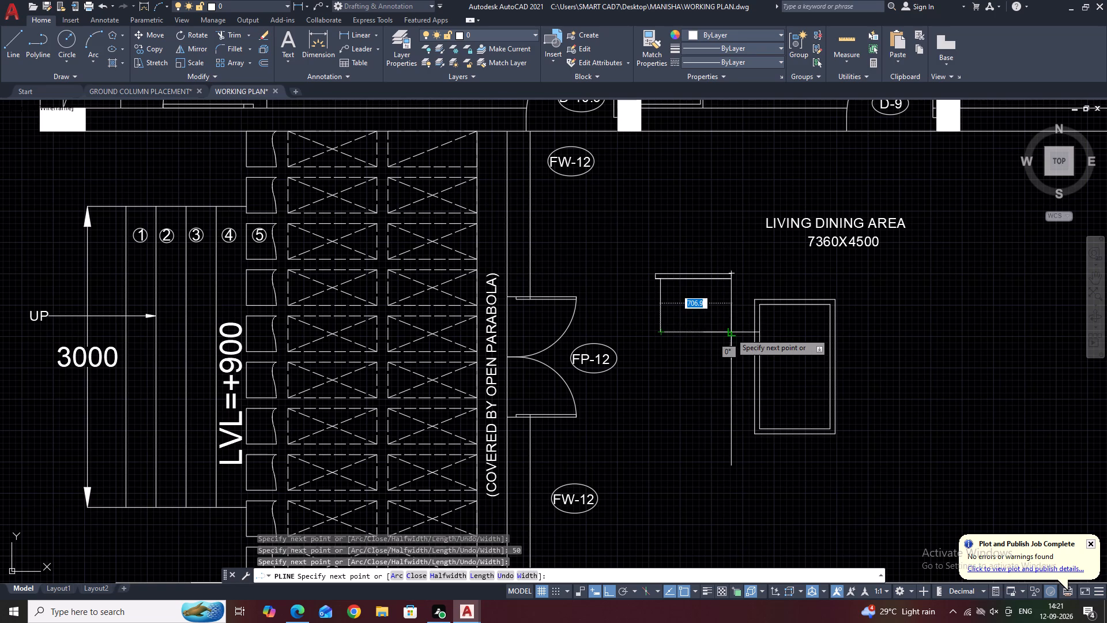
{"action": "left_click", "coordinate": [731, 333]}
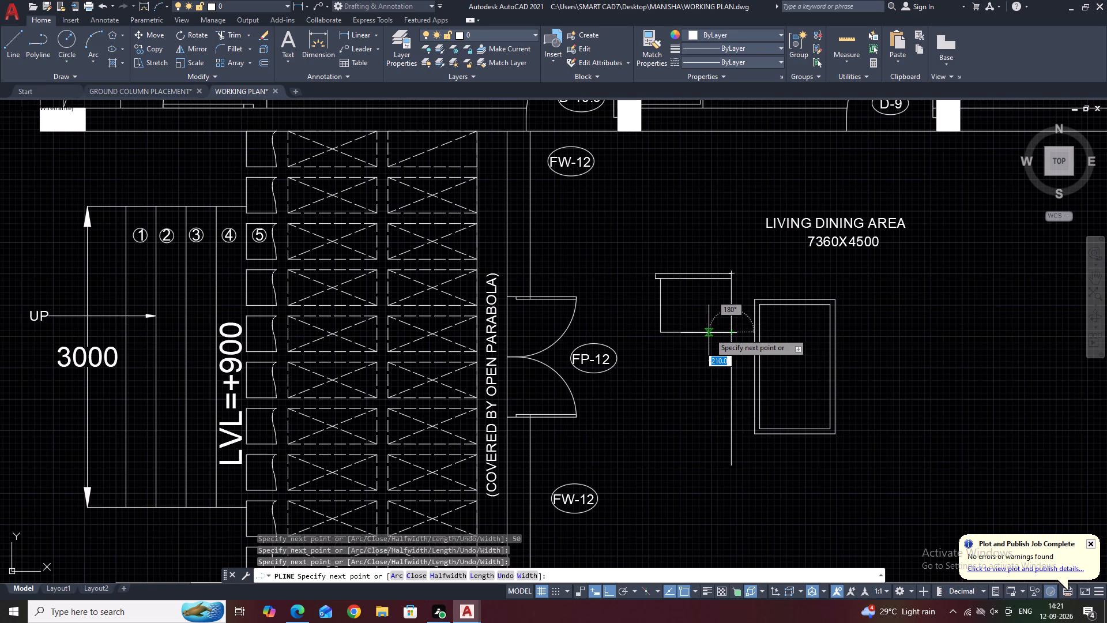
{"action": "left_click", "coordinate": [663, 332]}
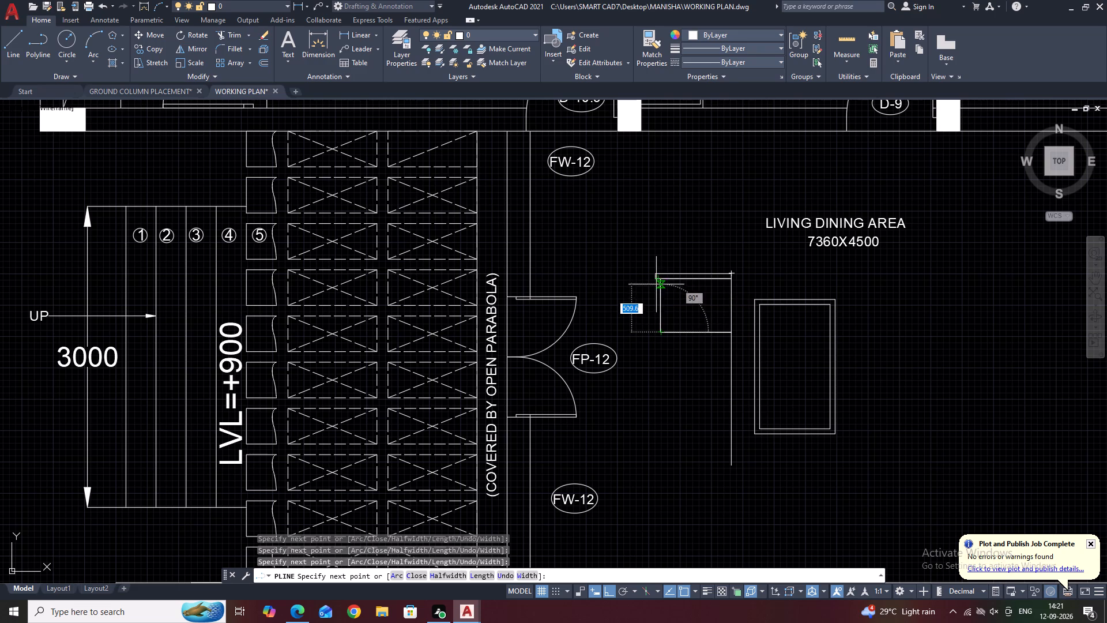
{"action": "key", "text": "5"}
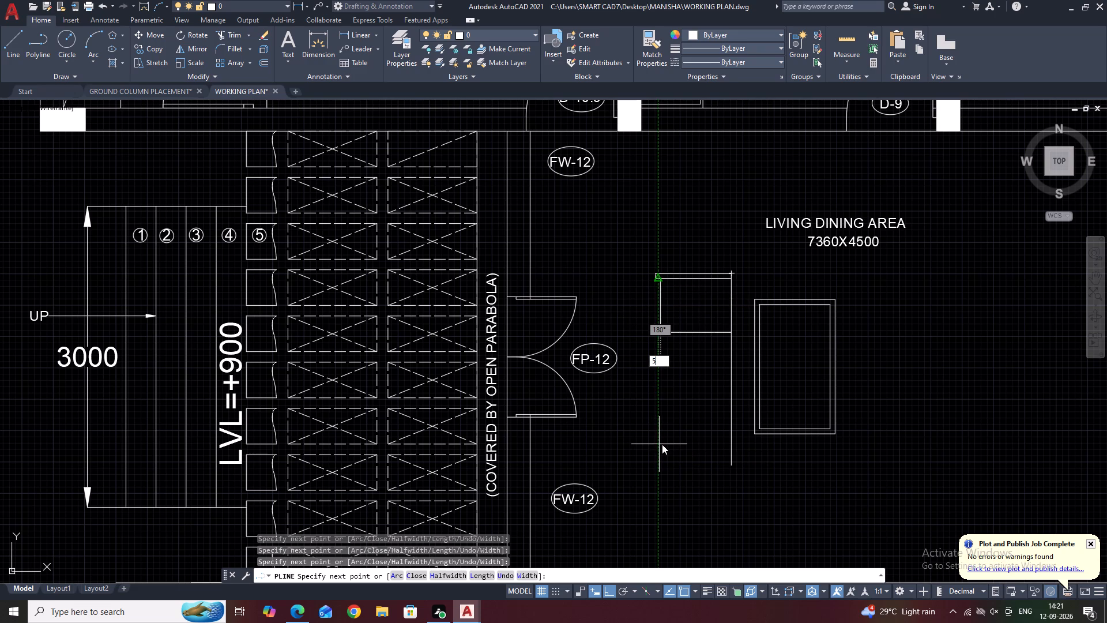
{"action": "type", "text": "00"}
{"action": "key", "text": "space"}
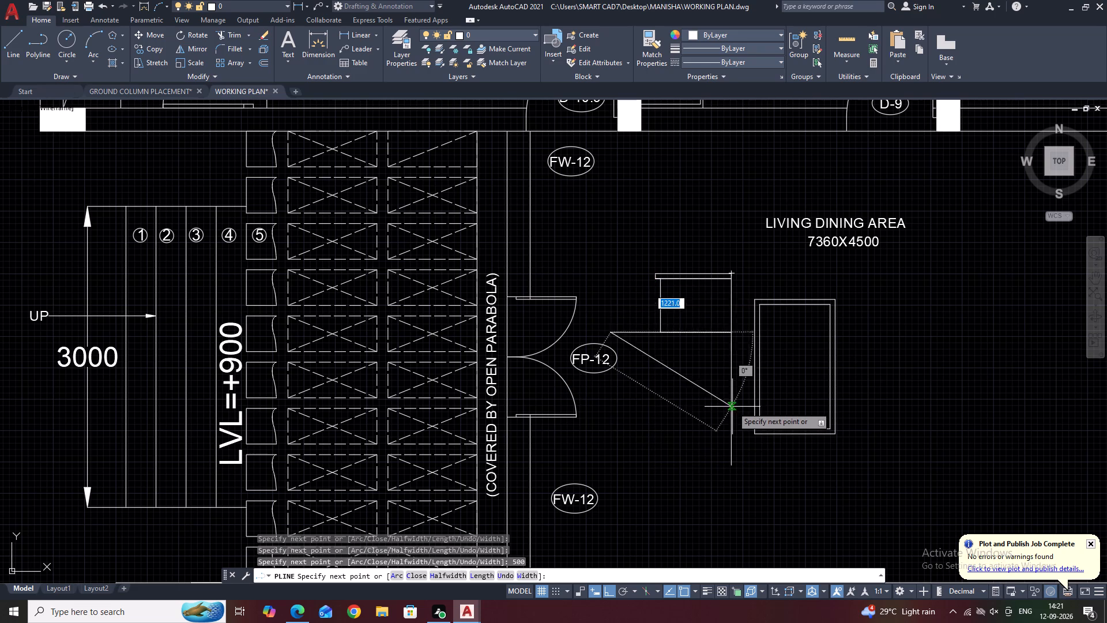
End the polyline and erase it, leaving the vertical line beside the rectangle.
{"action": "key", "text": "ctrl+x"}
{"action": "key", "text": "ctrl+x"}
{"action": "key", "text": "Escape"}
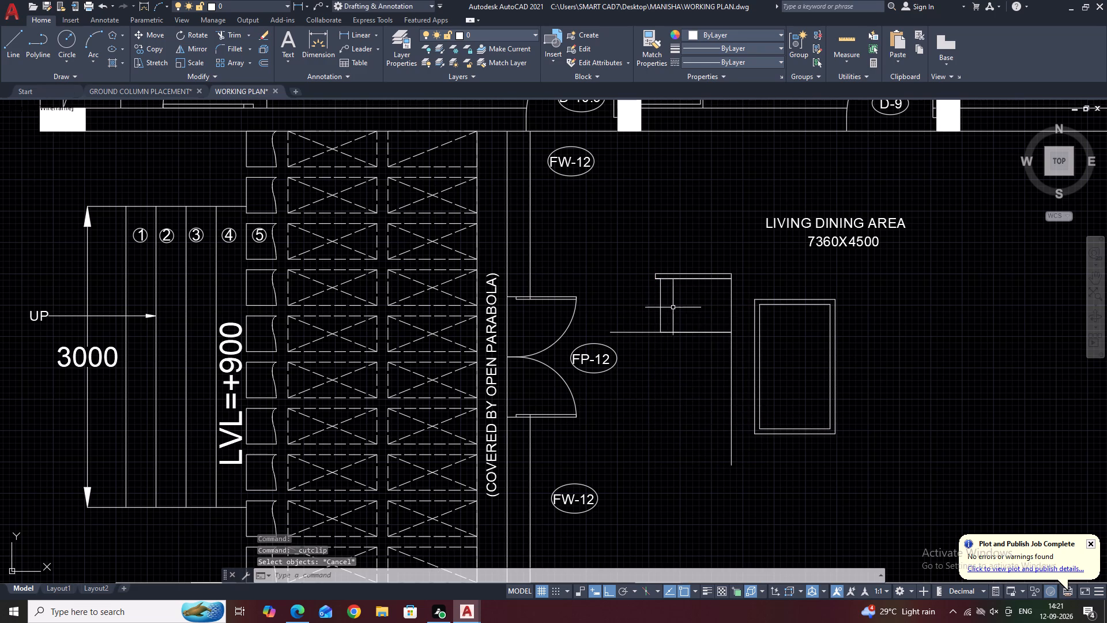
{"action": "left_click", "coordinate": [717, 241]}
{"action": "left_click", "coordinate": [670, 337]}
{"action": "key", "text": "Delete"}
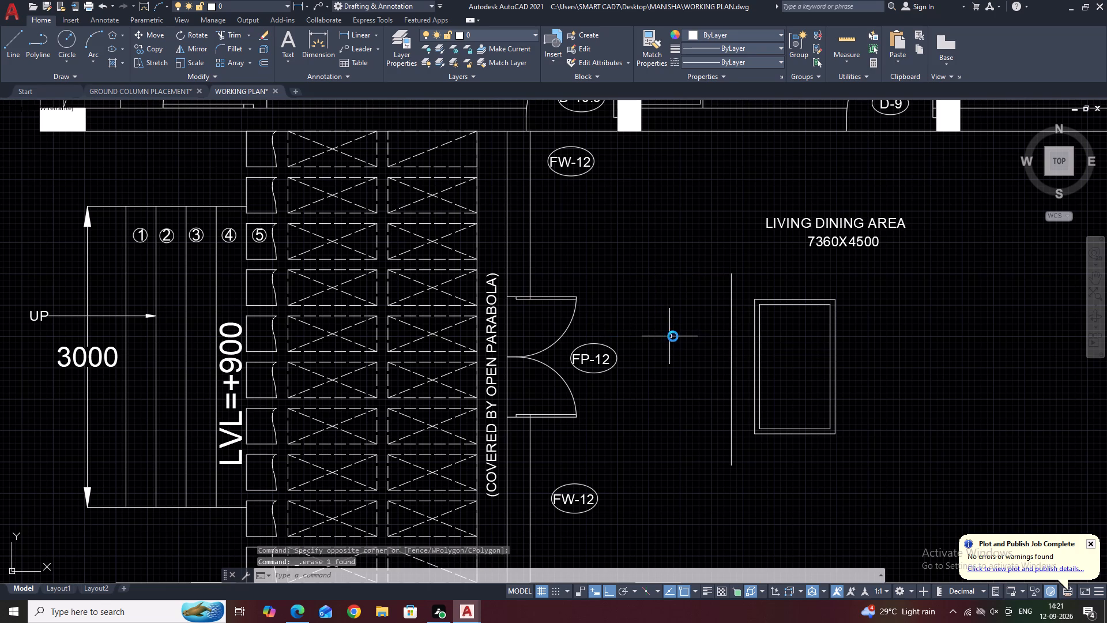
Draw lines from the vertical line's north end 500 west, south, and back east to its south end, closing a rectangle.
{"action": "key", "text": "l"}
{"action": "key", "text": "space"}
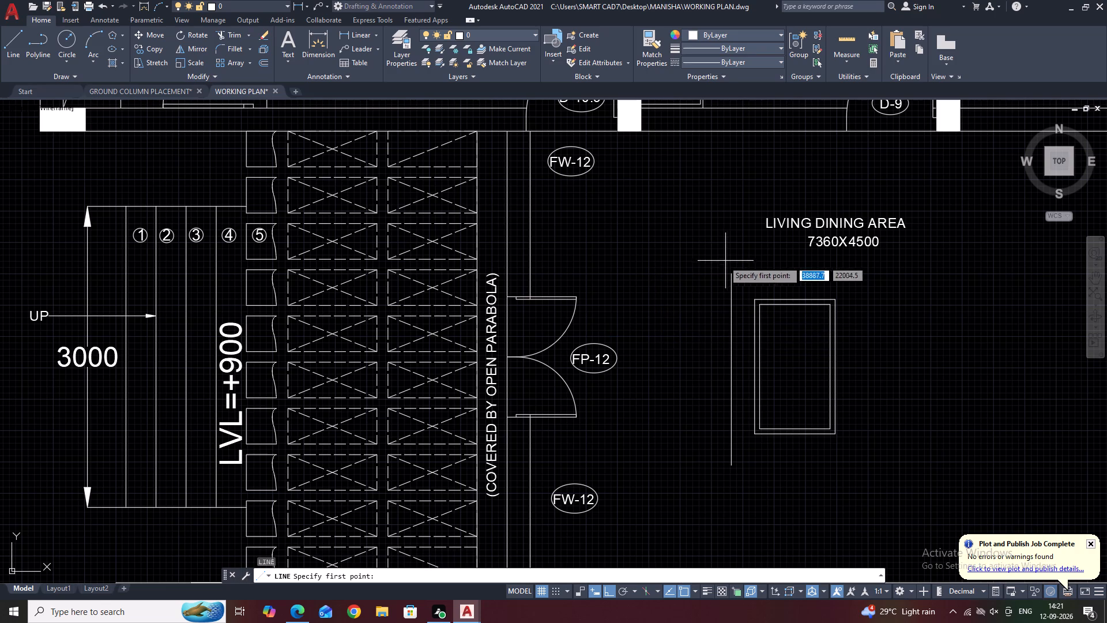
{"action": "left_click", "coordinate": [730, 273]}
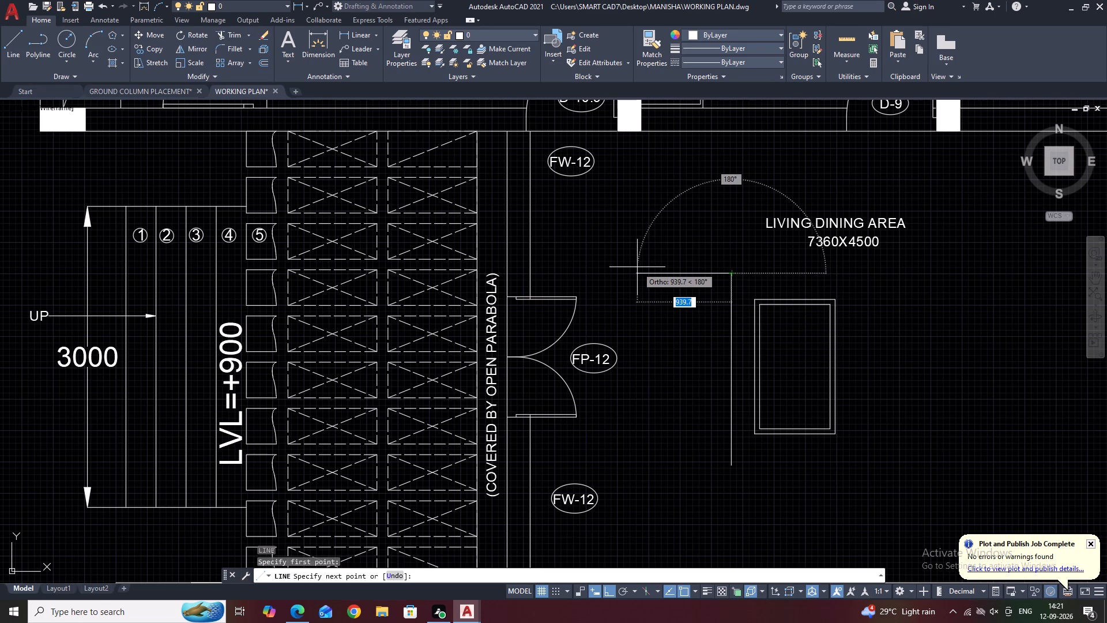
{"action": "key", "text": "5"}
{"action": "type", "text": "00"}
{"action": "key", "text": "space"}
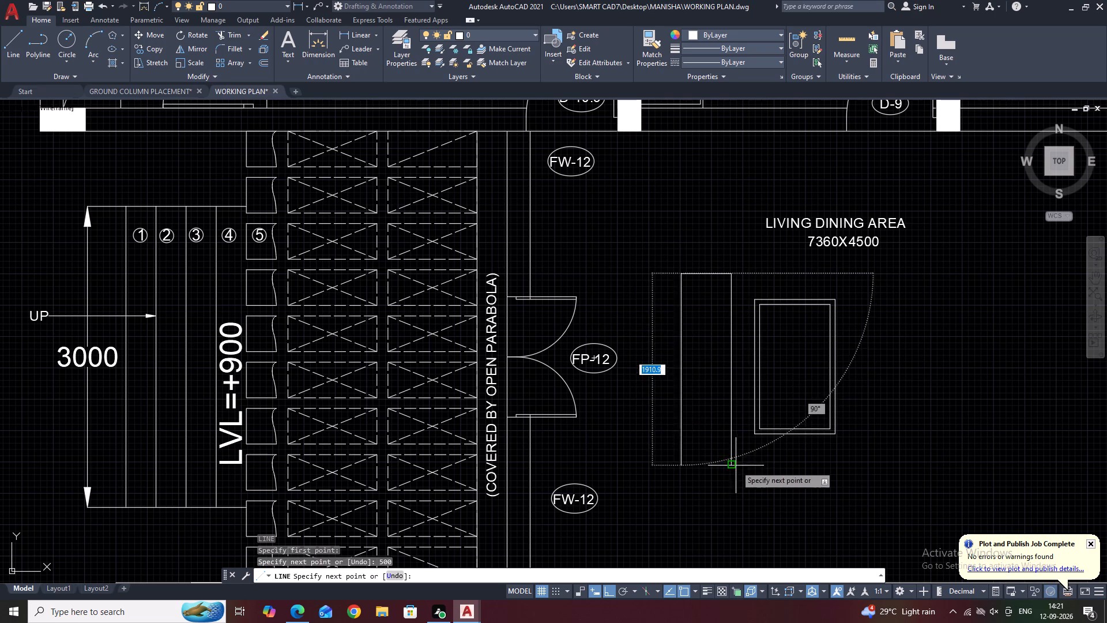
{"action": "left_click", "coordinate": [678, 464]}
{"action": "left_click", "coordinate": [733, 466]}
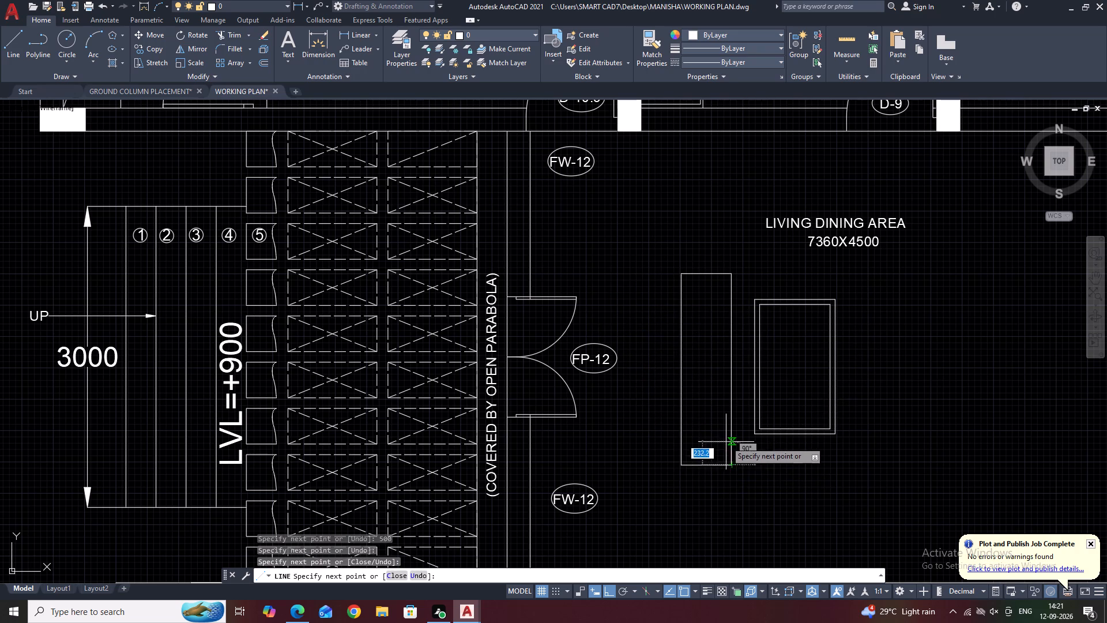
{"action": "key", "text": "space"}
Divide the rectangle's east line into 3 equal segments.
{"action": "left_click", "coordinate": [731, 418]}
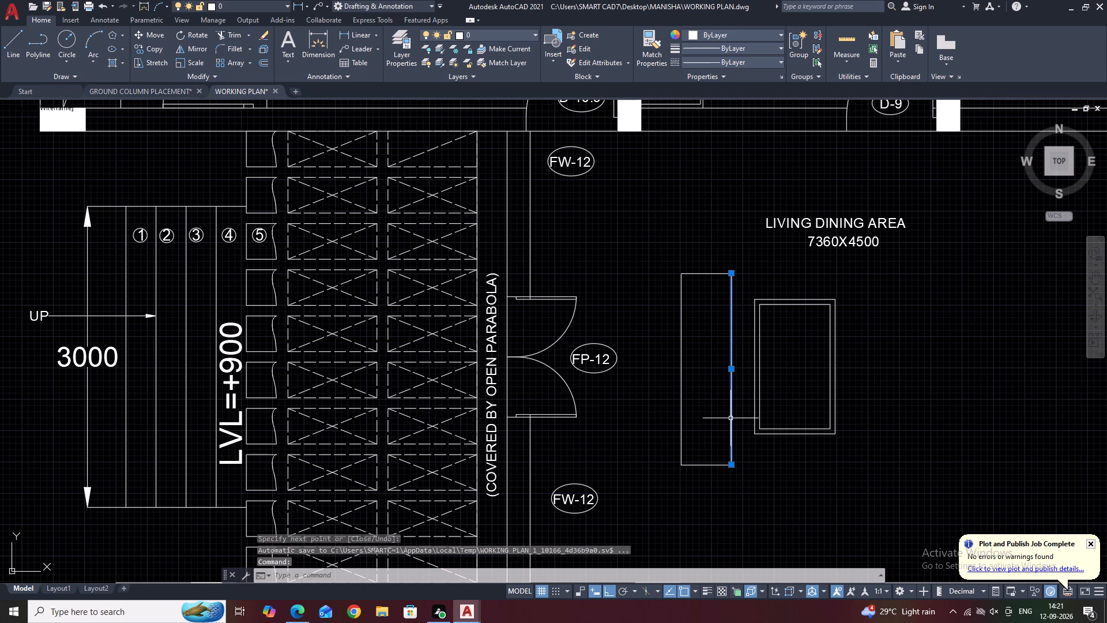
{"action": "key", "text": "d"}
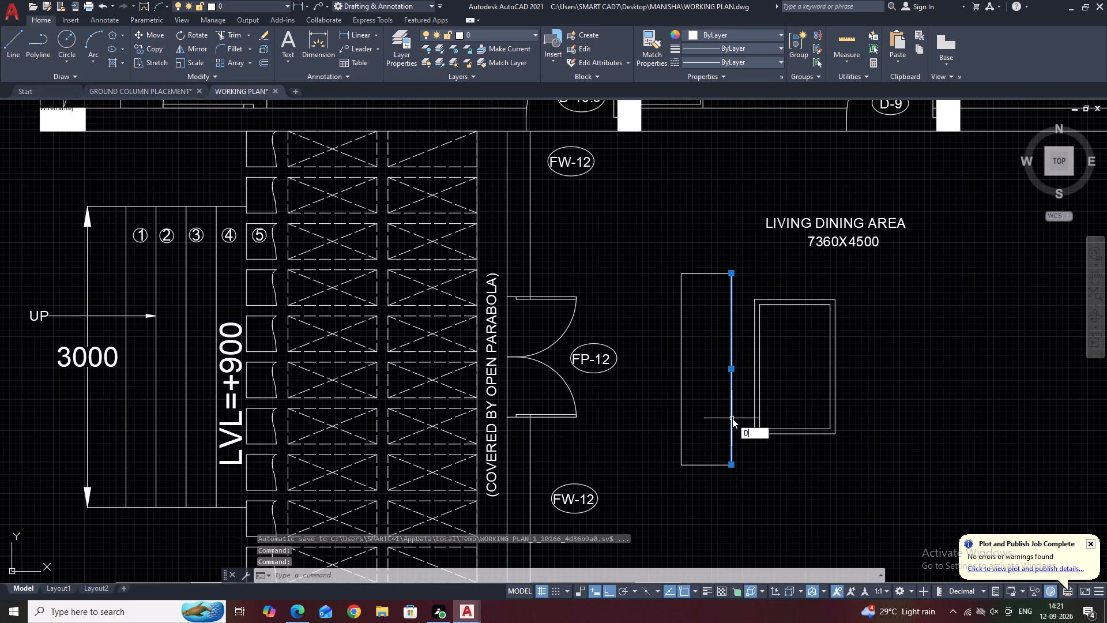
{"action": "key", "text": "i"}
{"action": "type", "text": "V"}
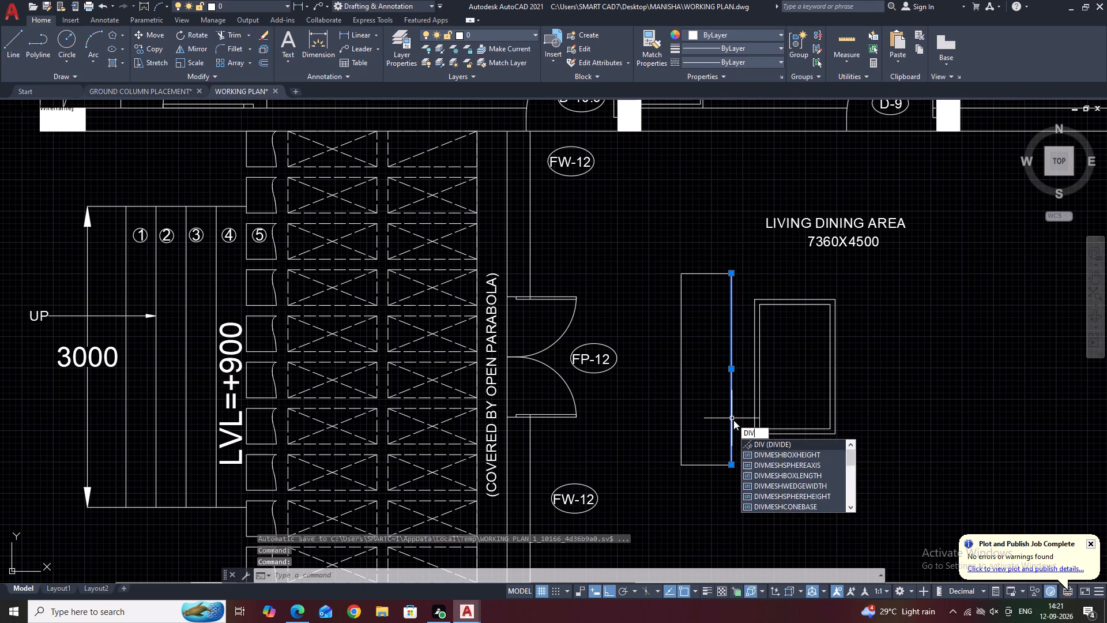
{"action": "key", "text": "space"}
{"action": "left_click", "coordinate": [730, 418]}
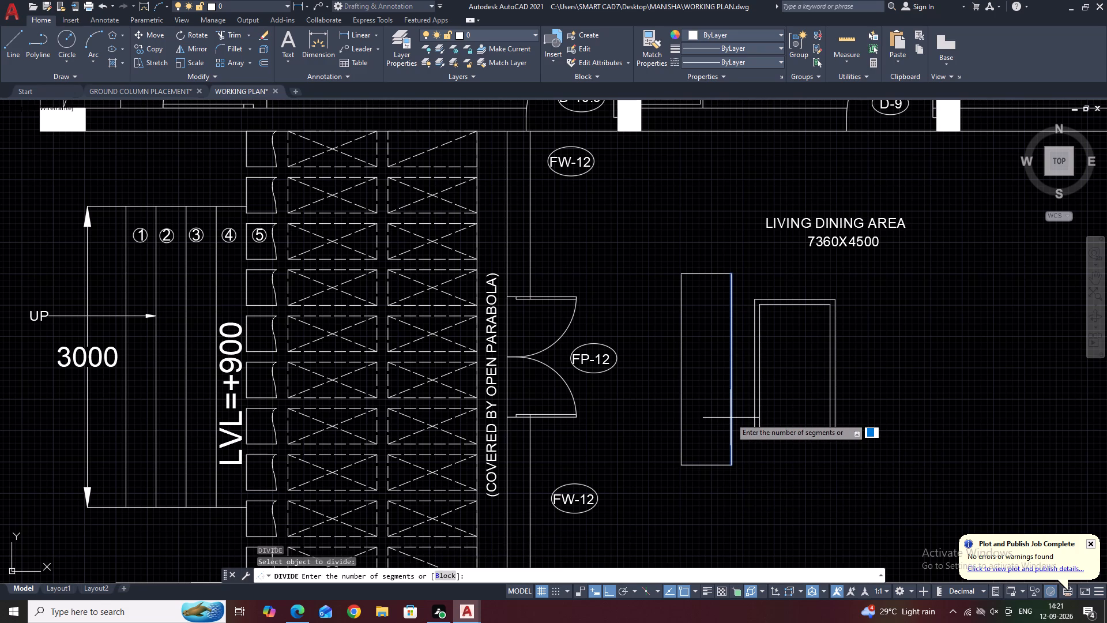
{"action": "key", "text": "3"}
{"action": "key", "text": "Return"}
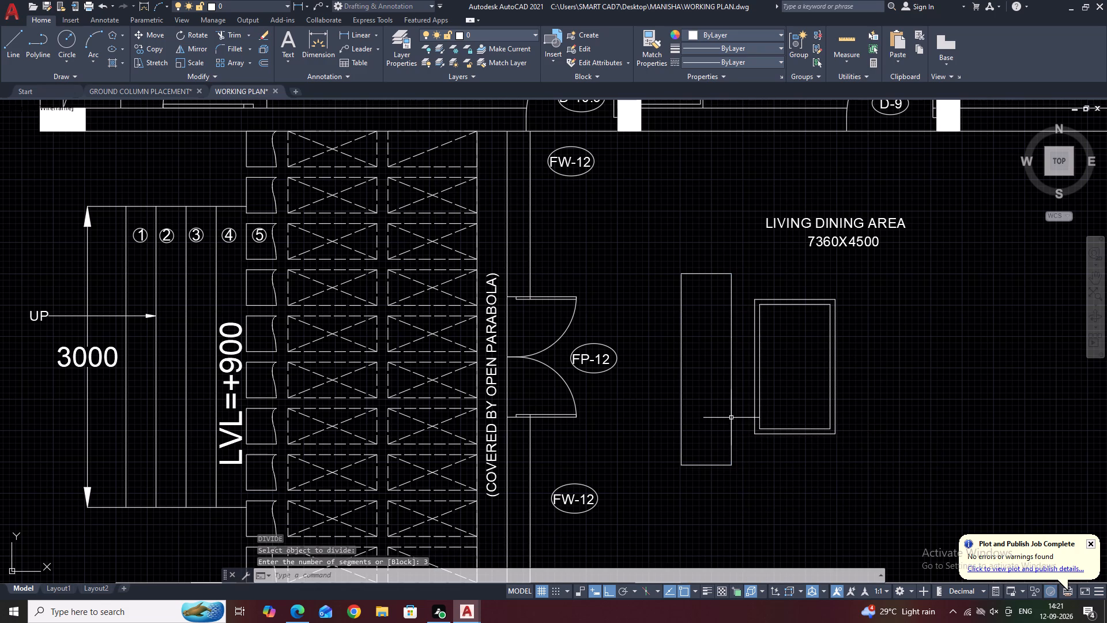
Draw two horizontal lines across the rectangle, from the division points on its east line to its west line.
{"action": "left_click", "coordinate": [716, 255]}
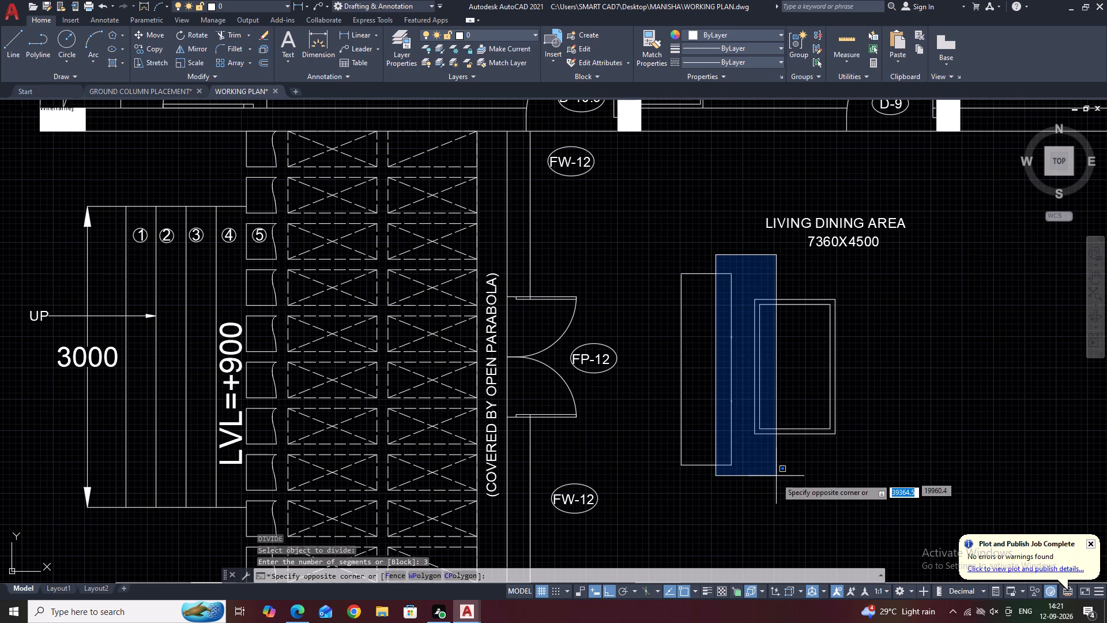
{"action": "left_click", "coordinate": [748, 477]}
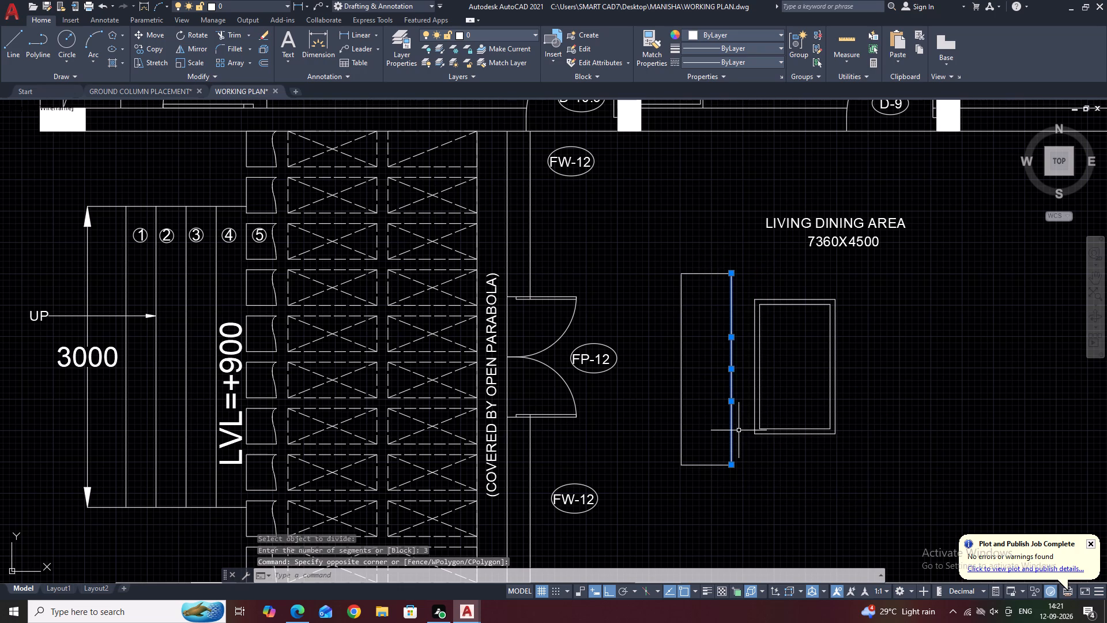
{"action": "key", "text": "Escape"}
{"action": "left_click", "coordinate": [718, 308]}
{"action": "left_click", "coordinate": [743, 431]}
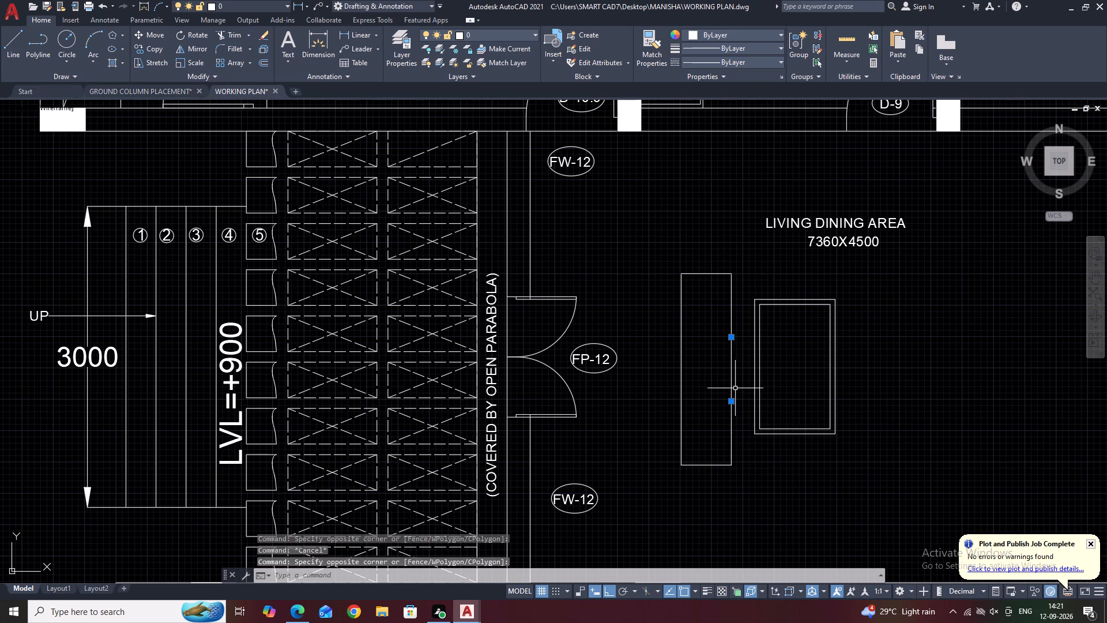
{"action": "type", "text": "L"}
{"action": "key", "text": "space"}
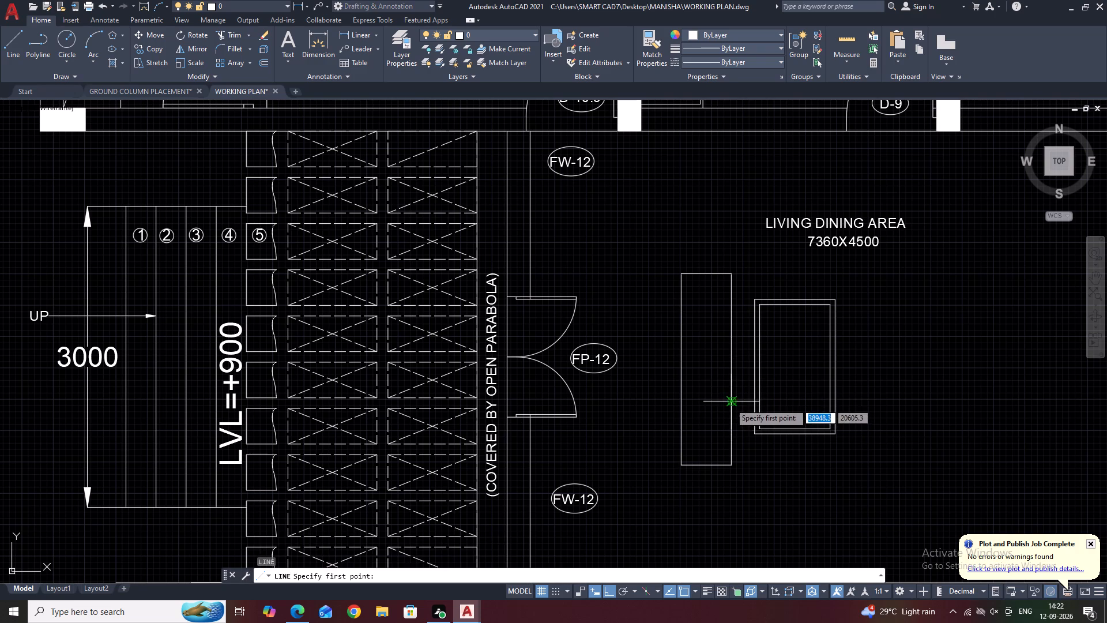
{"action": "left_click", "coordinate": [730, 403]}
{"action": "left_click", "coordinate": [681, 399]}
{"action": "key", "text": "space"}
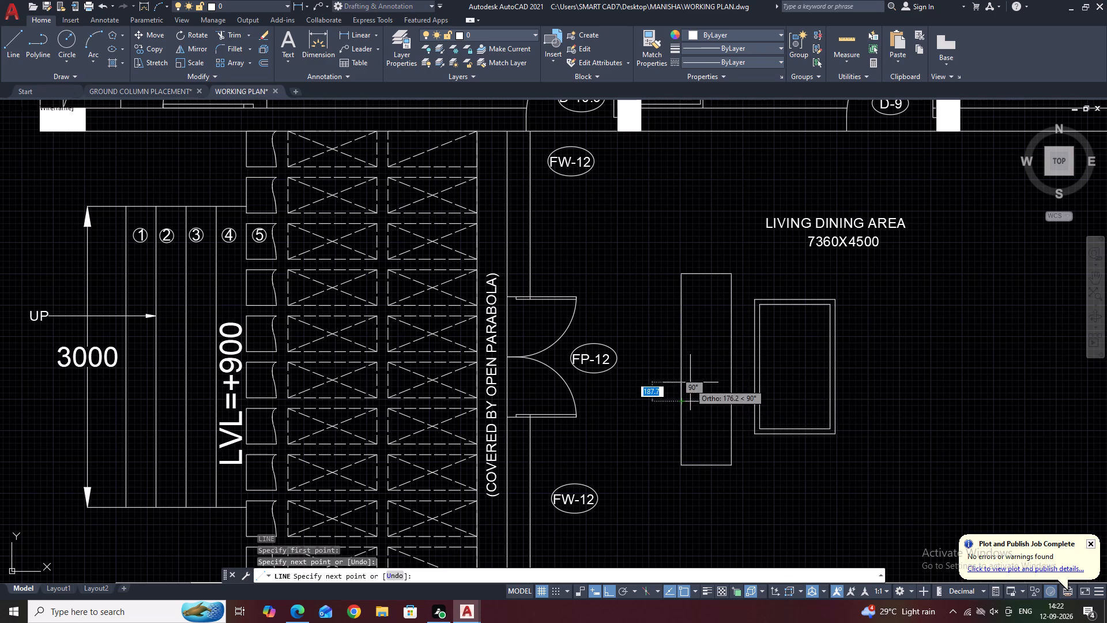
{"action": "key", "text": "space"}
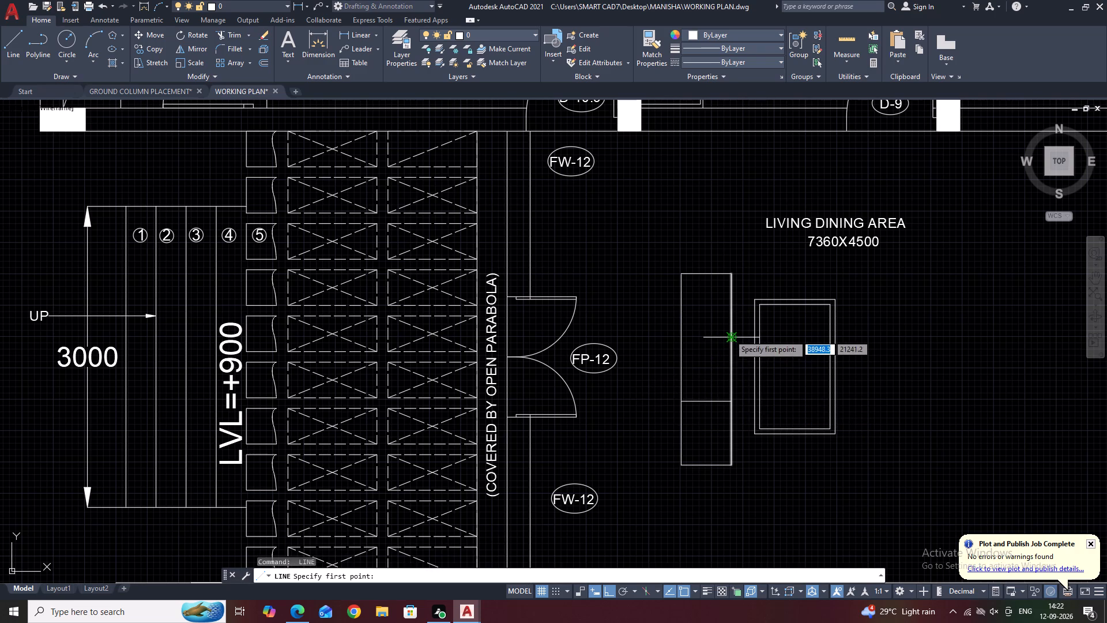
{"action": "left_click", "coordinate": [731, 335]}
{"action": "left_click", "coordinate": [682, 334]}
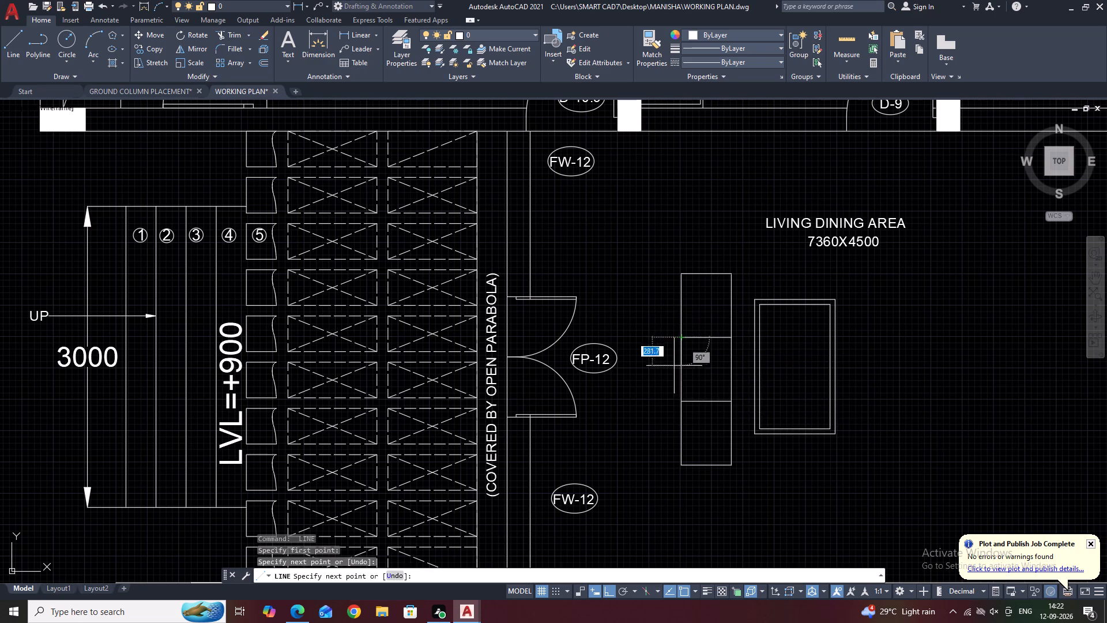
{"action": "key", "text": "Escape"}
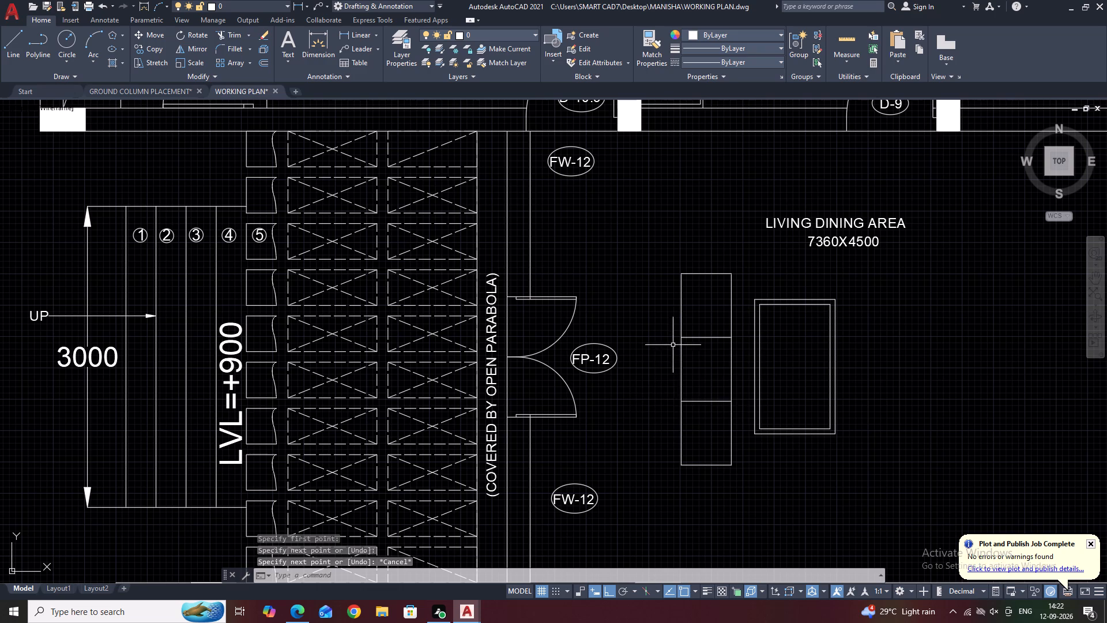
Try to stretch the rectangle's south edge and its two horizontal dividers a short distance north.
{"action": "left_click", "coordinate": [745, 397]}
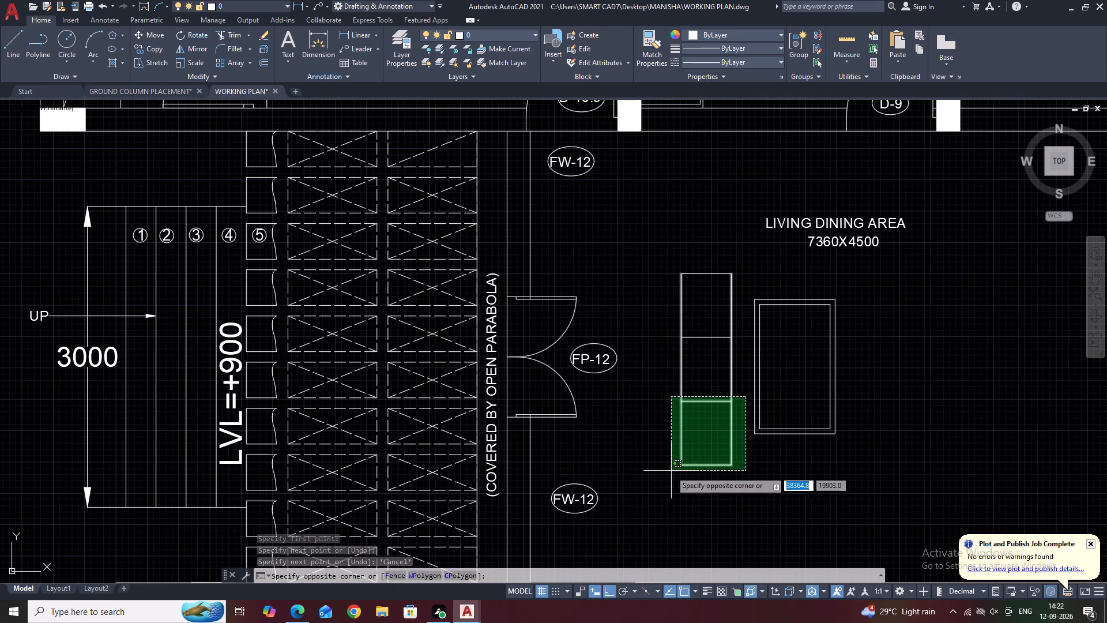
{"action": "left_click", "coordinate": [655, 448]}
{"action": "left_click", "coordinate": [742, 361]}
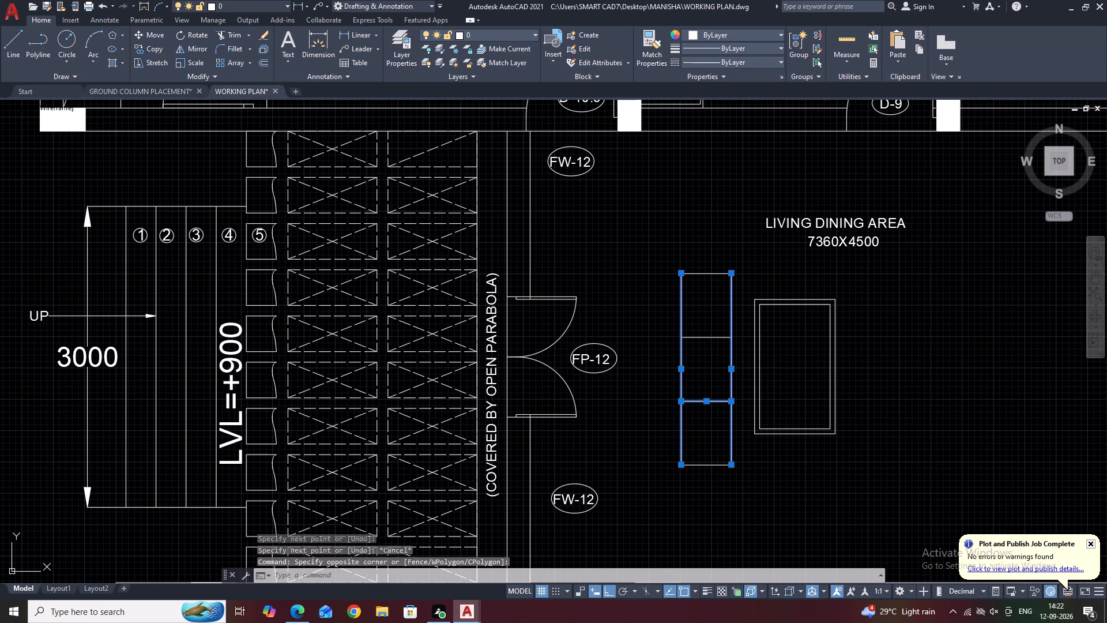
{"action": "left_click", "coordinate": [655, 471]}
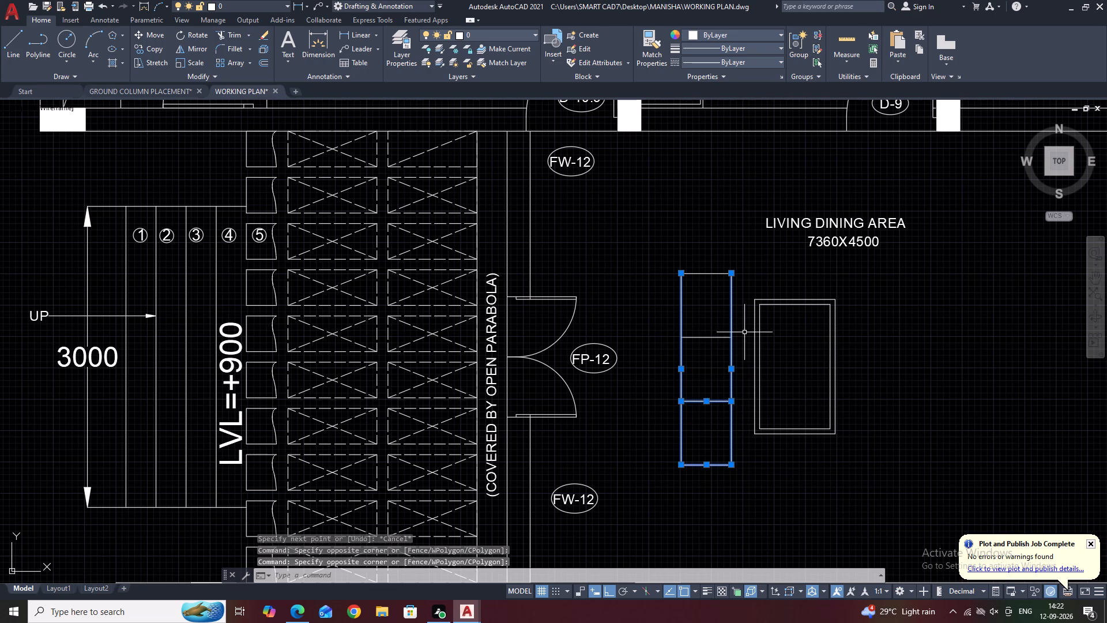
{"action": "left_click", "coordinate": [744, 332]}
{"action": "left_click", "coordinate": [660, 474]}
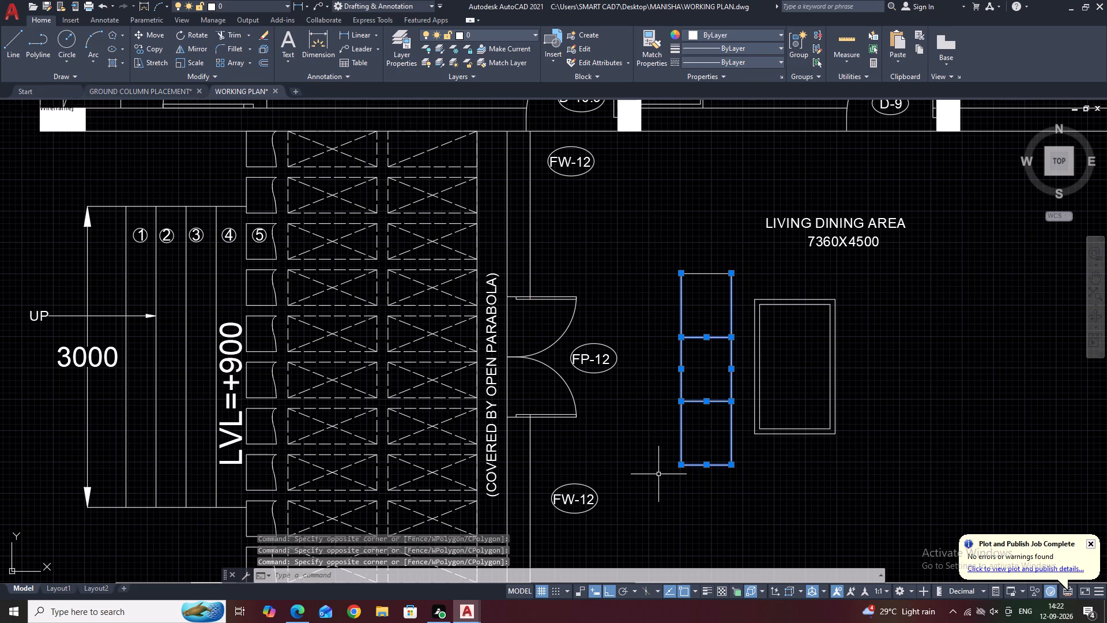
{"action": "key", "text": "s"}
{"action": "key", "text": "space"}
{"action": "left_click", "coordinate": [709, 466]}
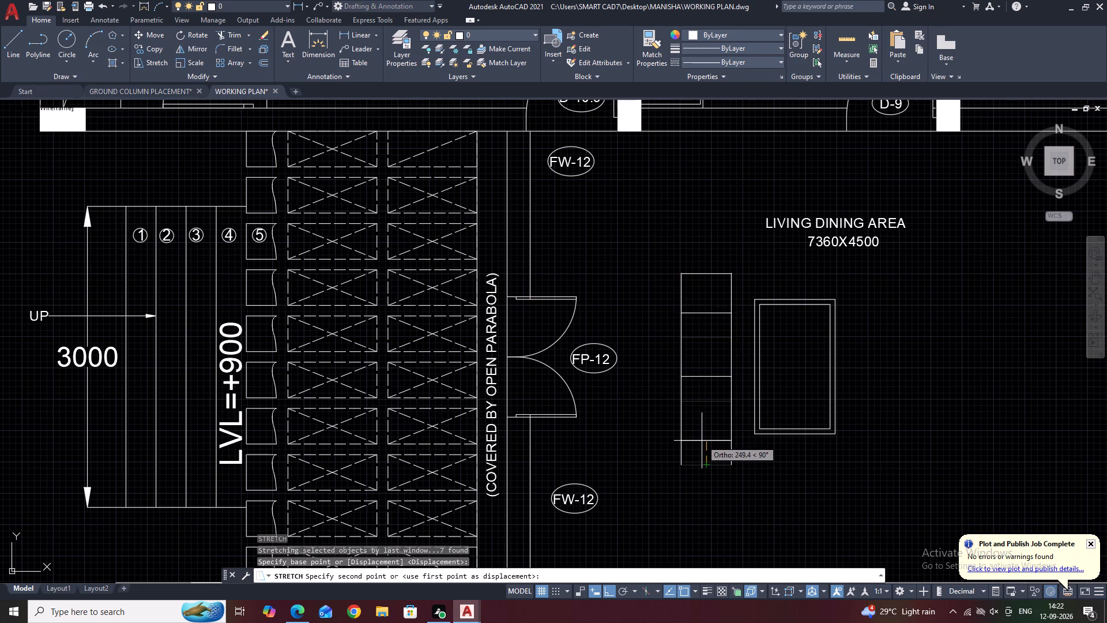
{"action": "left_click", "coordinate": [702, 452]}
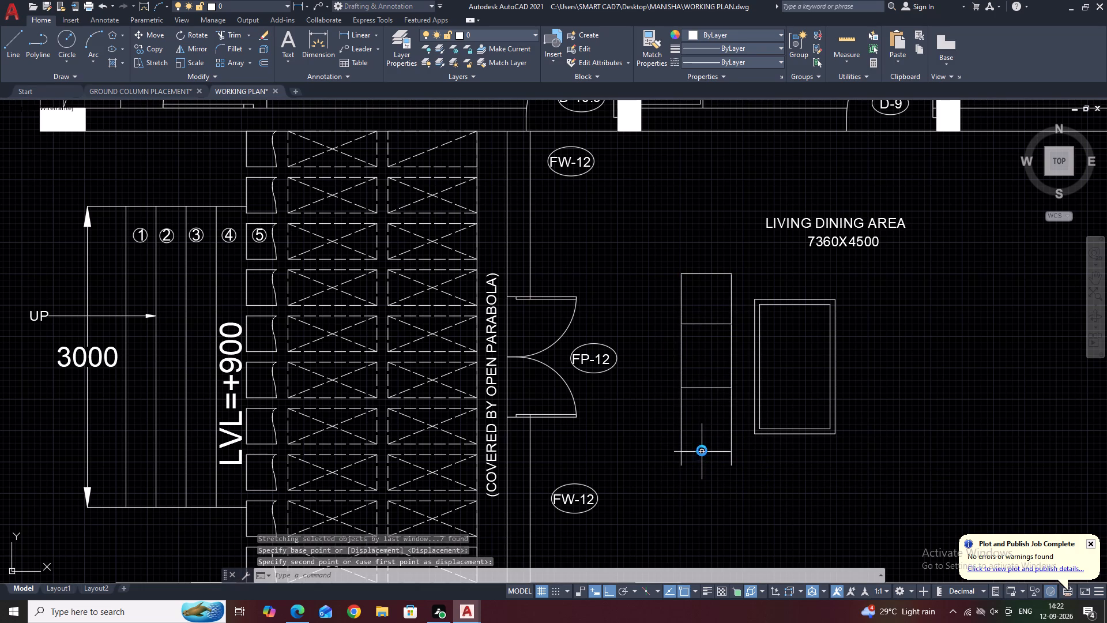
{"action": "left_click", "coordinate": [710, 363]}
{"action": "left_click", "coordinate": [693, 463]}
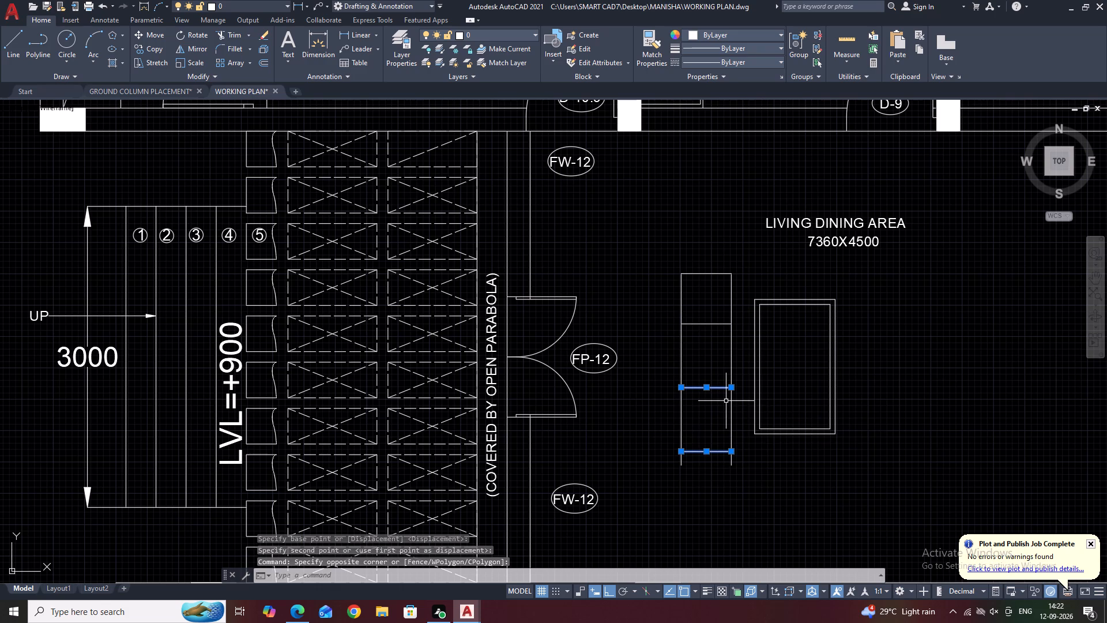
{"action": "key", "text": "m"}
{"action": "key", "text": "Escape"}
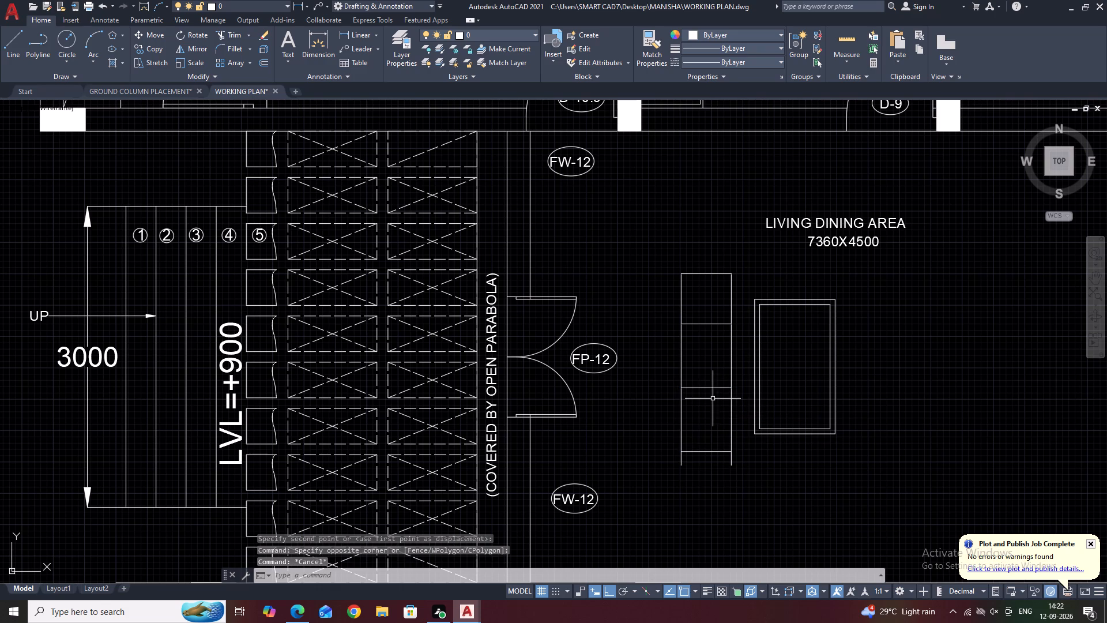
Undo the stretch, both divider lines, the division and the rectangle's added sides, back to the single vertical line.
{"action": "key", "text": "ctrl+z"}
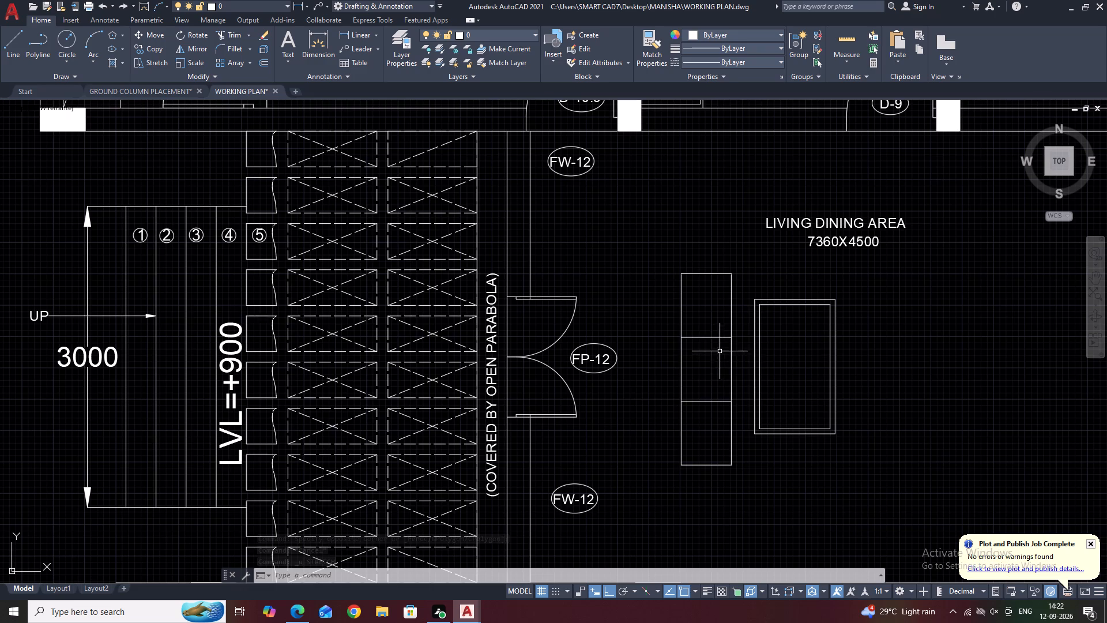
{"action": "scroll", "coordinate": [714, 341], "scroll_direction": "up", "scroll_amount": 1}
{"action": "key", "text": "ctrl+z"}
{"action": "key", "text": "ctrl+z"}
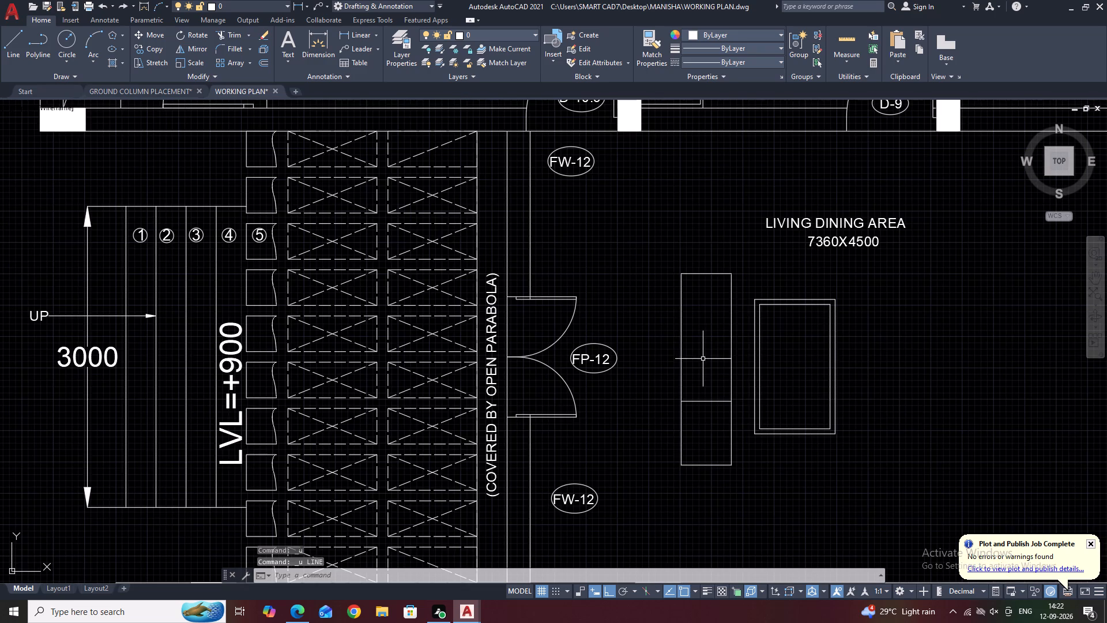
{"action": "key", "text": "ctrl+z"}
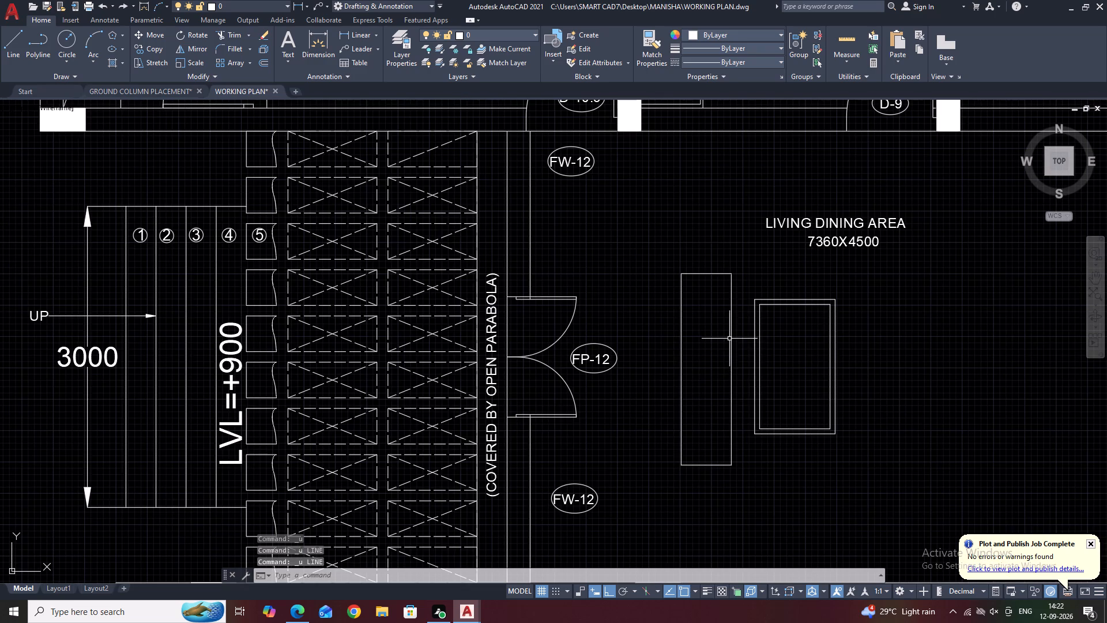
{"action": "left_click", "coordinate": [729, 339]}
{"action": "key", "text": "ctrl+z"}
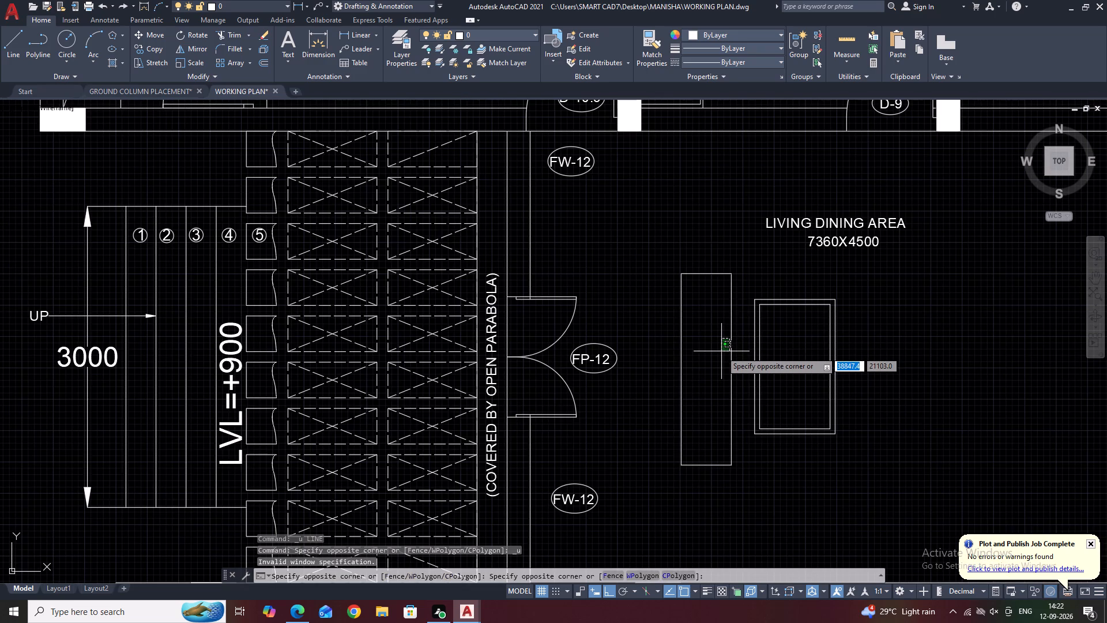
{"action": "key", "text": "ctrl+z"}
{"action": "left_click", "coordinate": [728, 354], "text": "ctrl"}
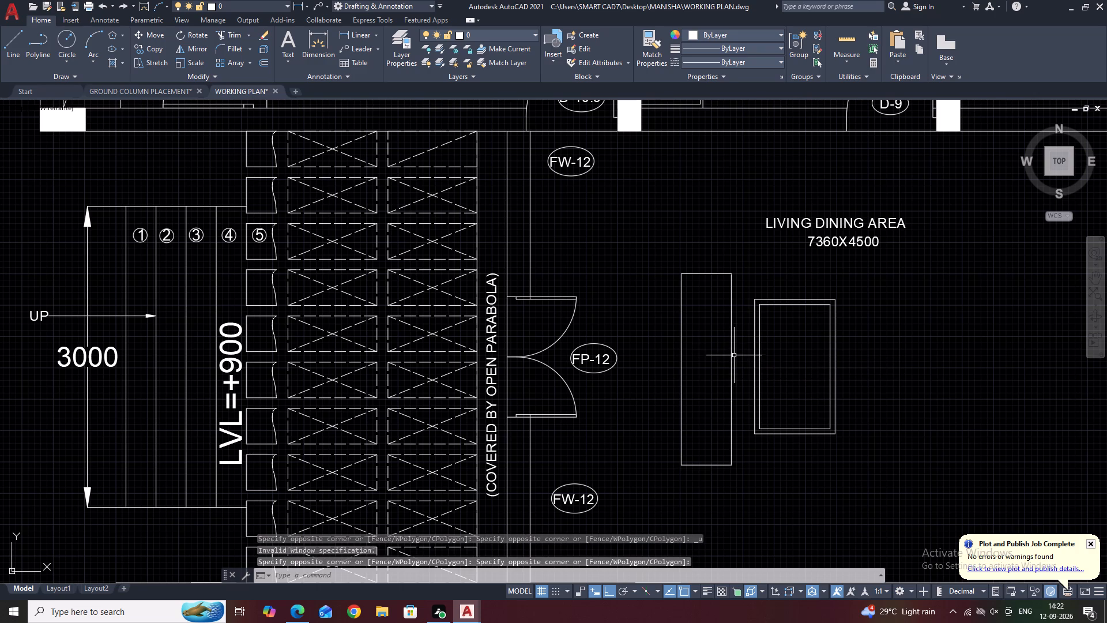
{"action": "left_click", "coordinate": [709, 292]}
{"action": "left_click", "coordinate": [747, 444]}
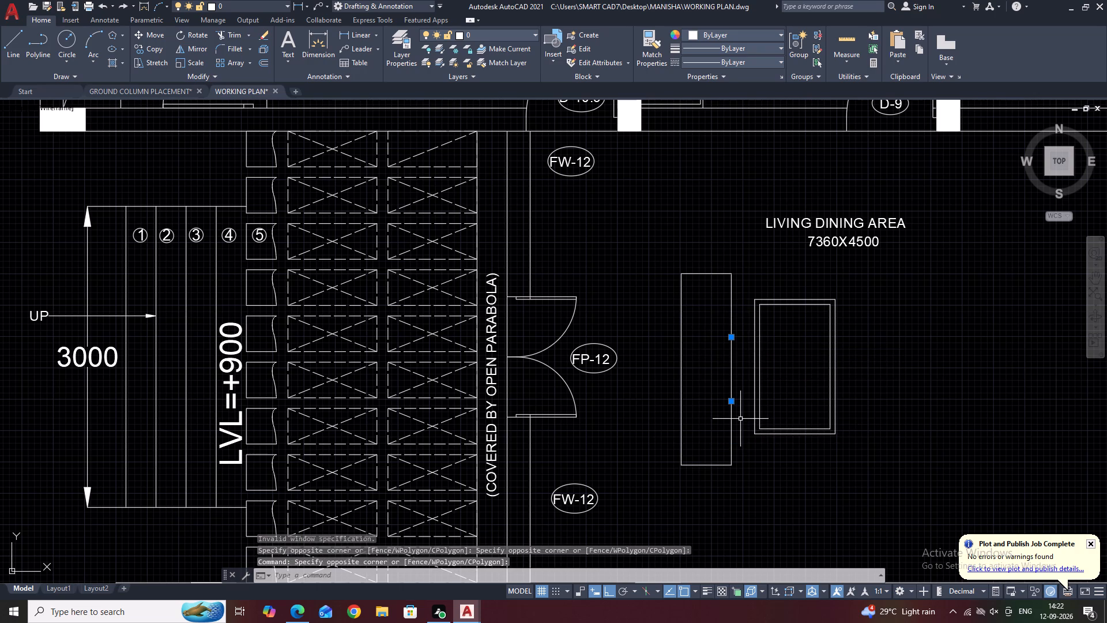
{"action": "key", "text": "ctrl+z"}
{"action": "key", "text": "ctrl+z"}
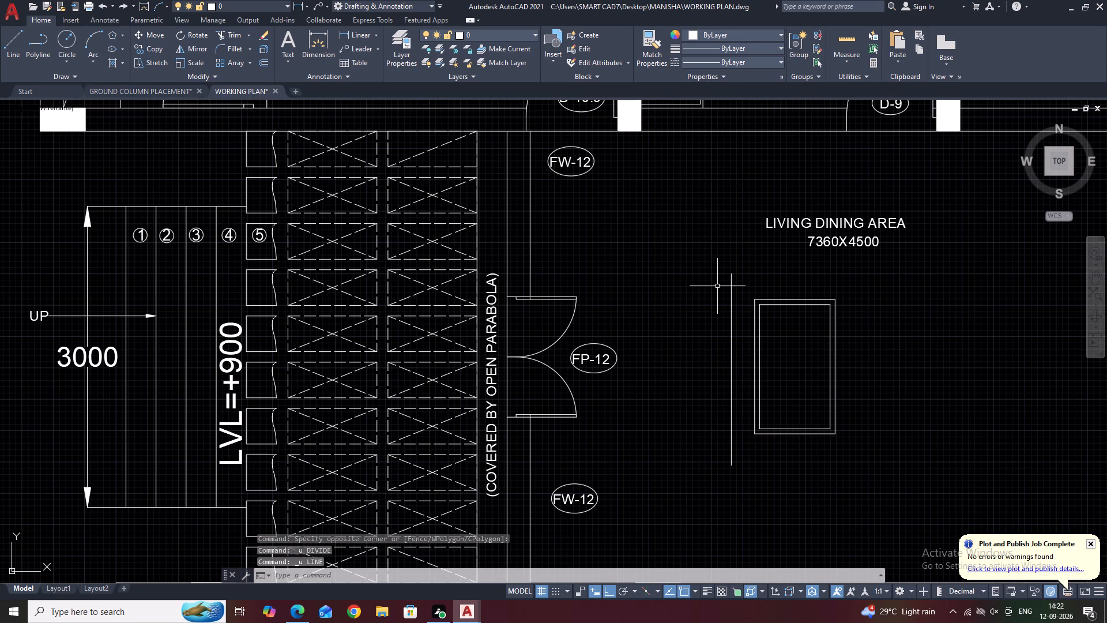
Draw a seat cell 500 wide and 400 deep against the west side of the vertical line, starting from its north end.
{"action": "type", "text": "L"}
{"action": "key", "text": "space"}
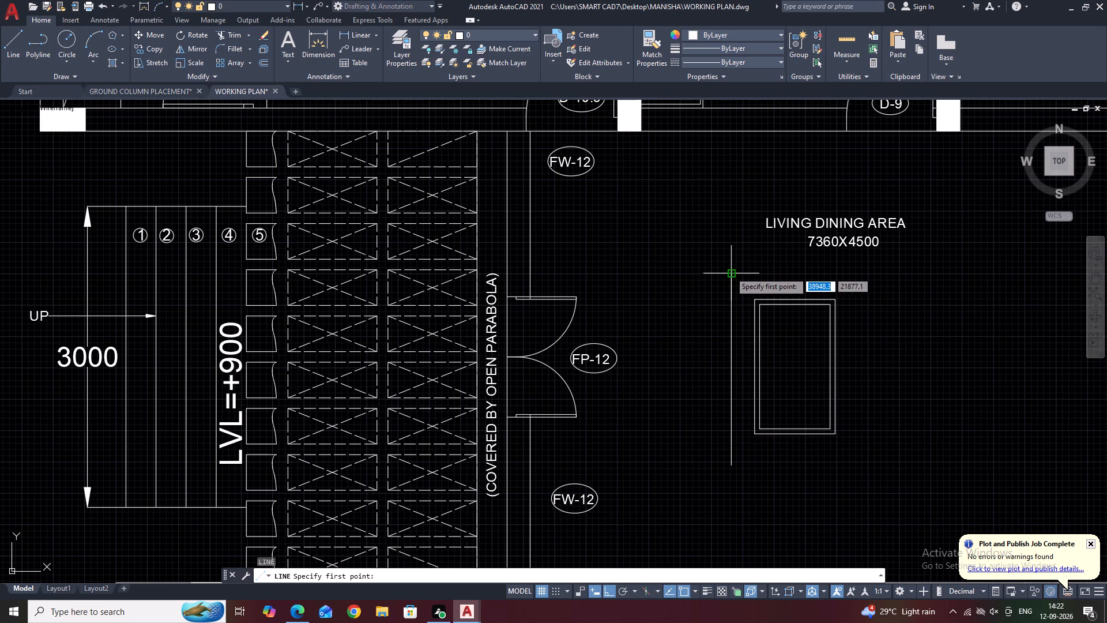
{"action": "left_click", "coordinate": [730, 272]}
{"action": "type", "text": "500"}
{"action": "key", "text": "Return"}
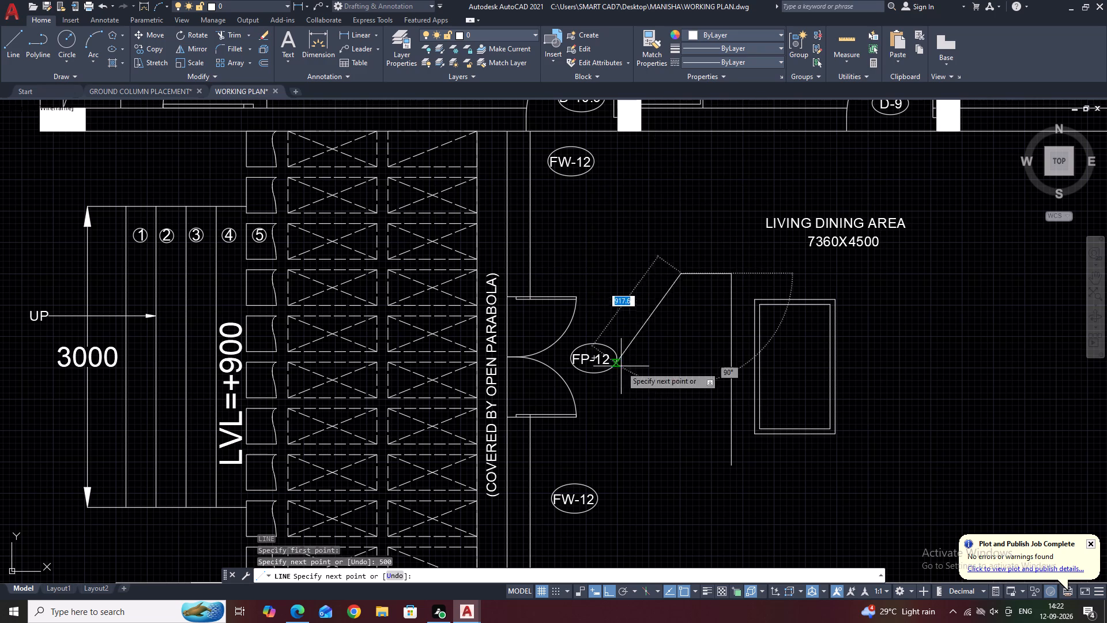
{"action": "type", "text": "500"}
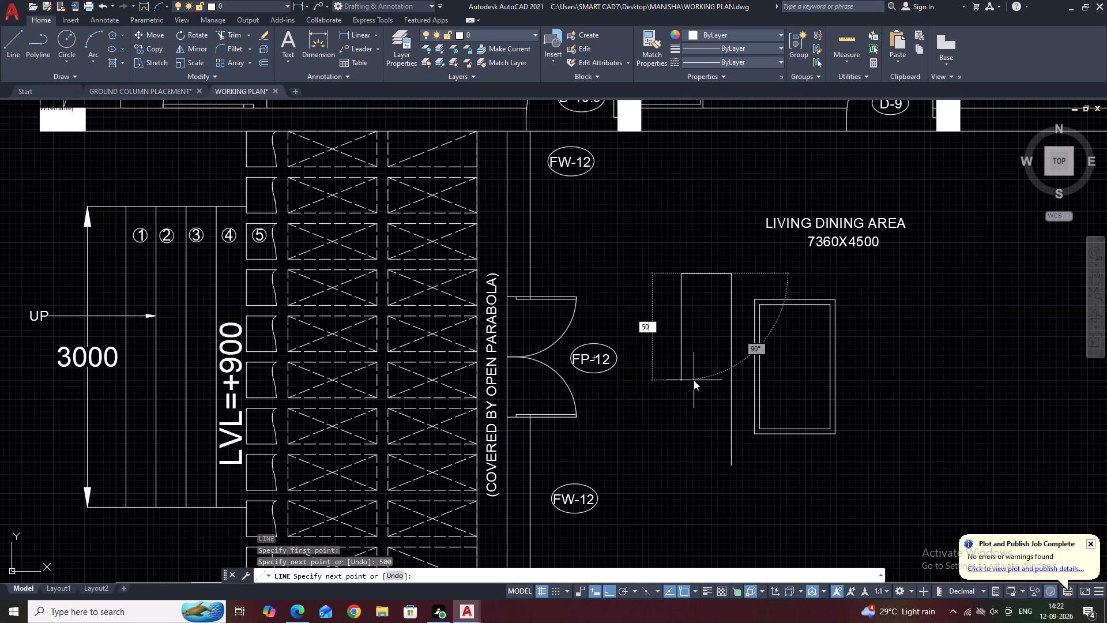
{"action": "key", "text": "Return"}
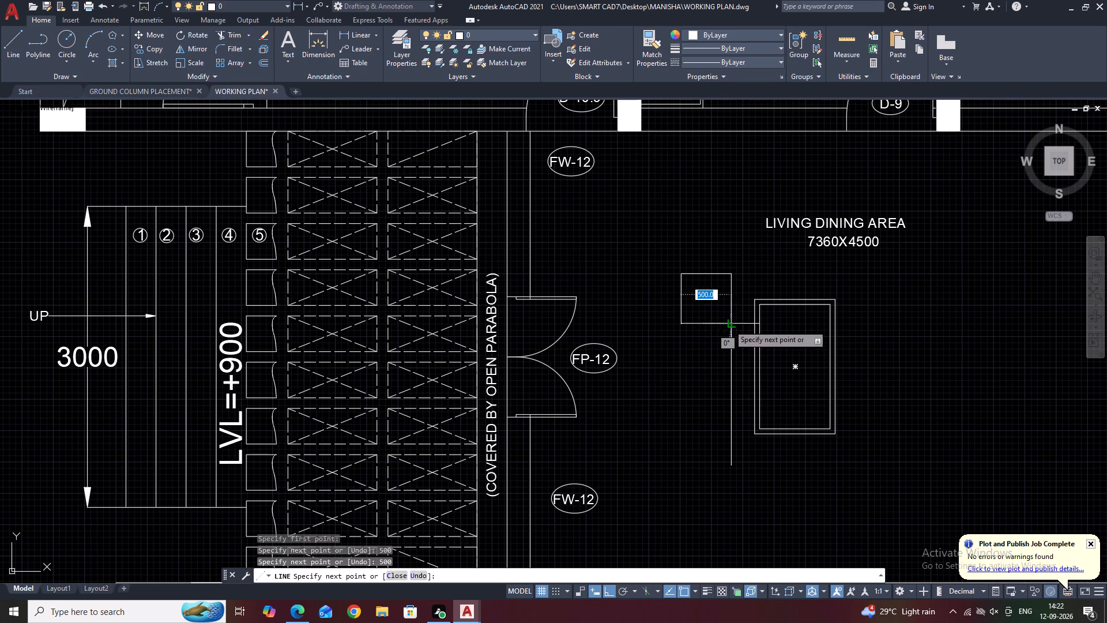
{"action": "key", "text": "ctrl+z"}
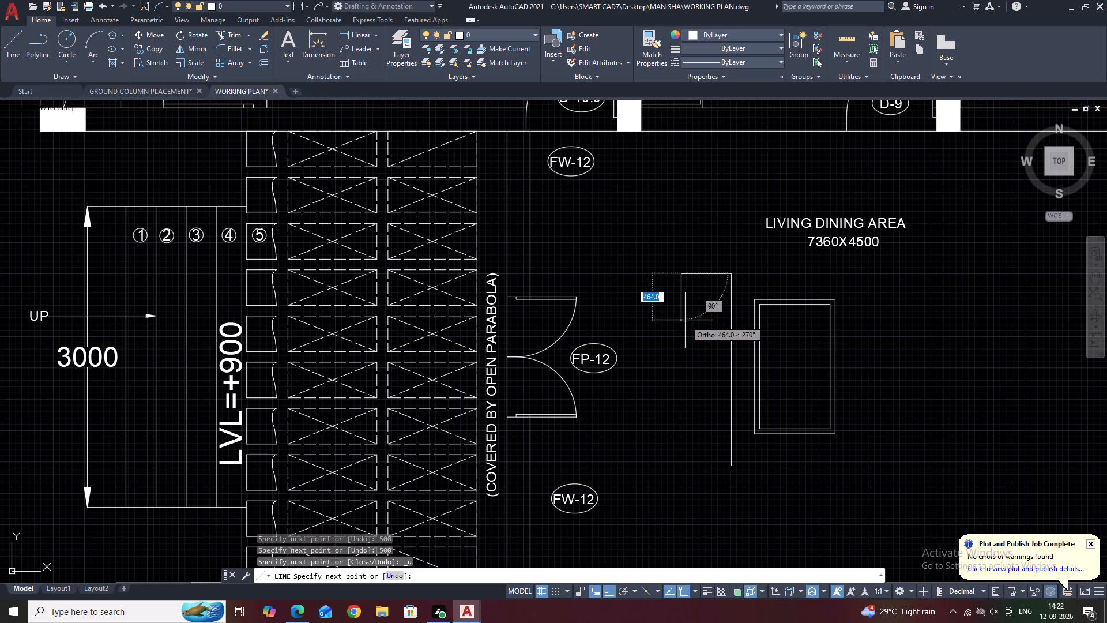
{"action": "type", "text": "400"}
{"action": "key", "text": "Return"}
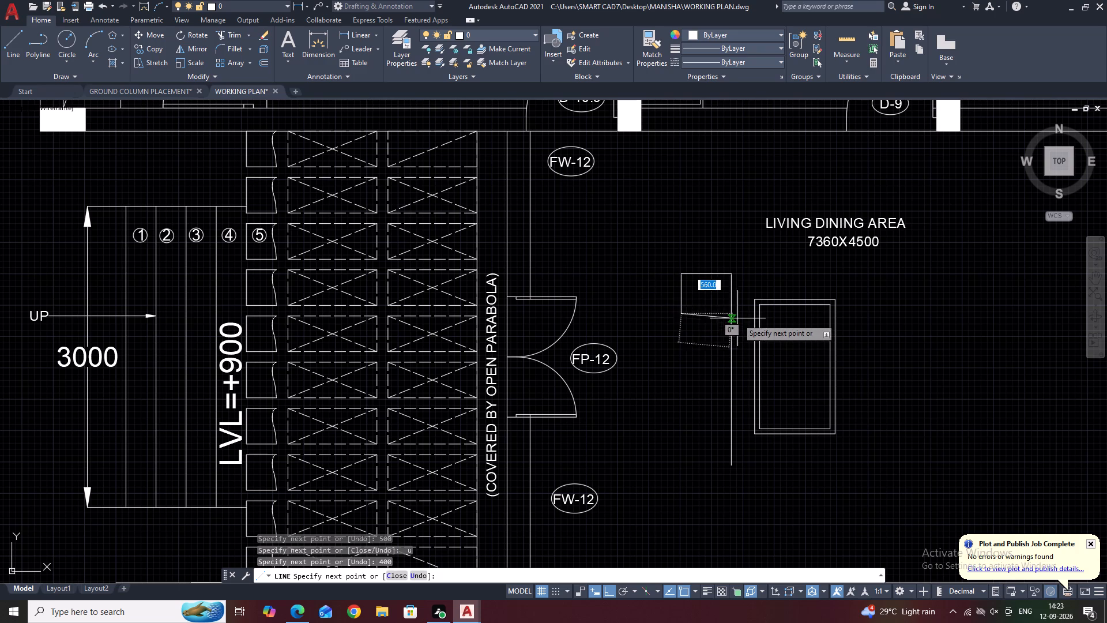
{"action": "left_click", "coordinate": [726, 312]}
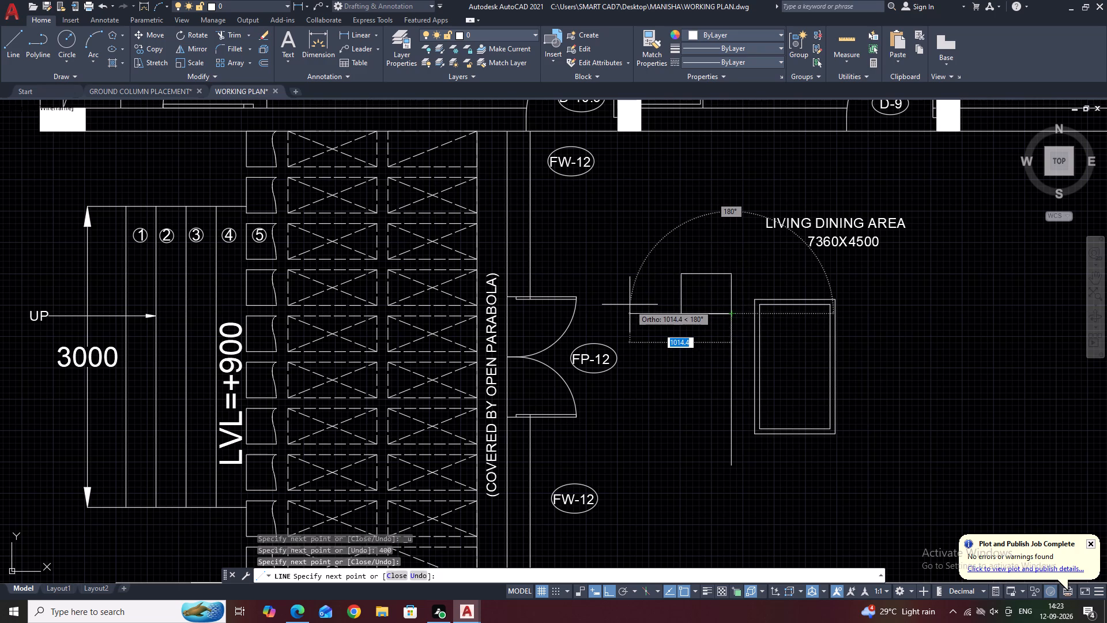
Draw three more 500 by 400 seat cells in a row, continuing south along the vertical line.
{"action": "type", "text": "500"}
{"action": "key", "text": "Return"}
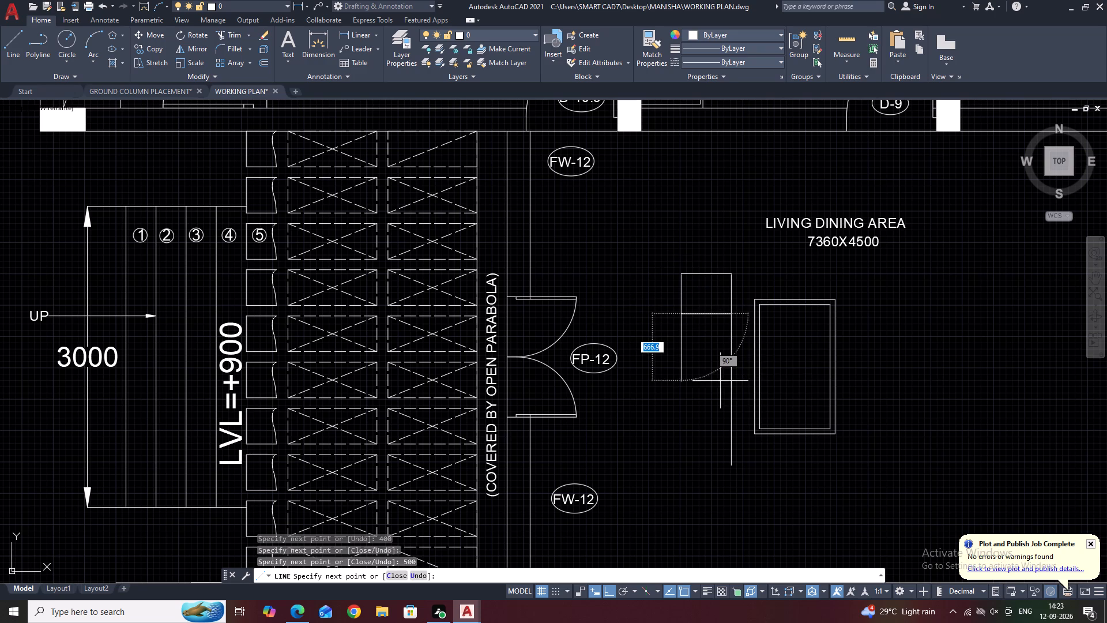
{"action": "type", "text": "400"}
{"action": "key", "text": "Return"}
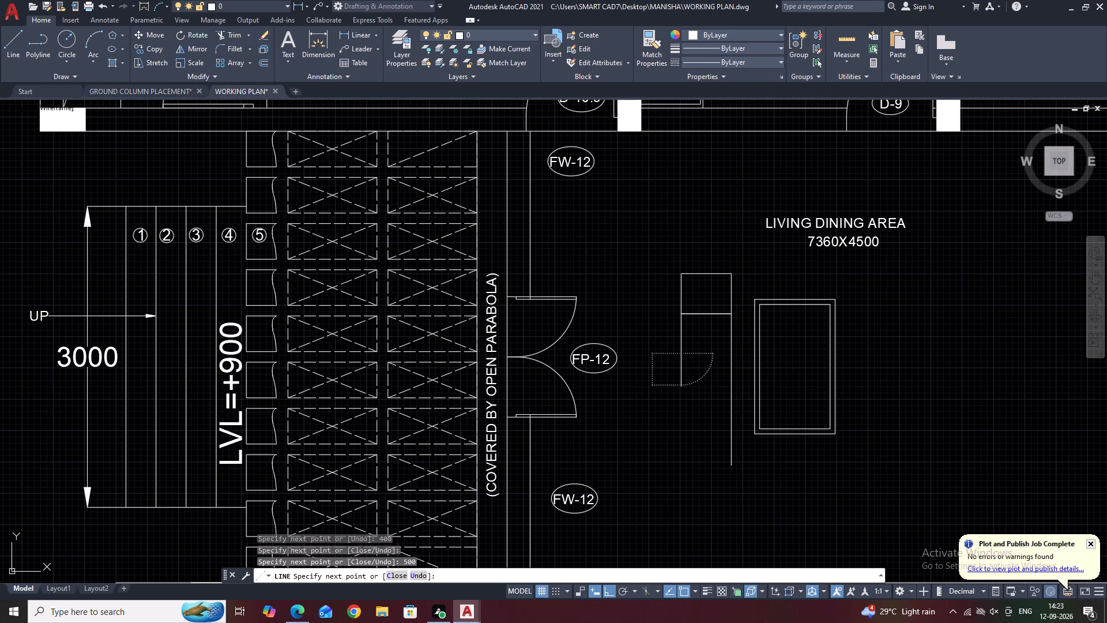
{"action": "left_click", "coordinate": [732, 357]}
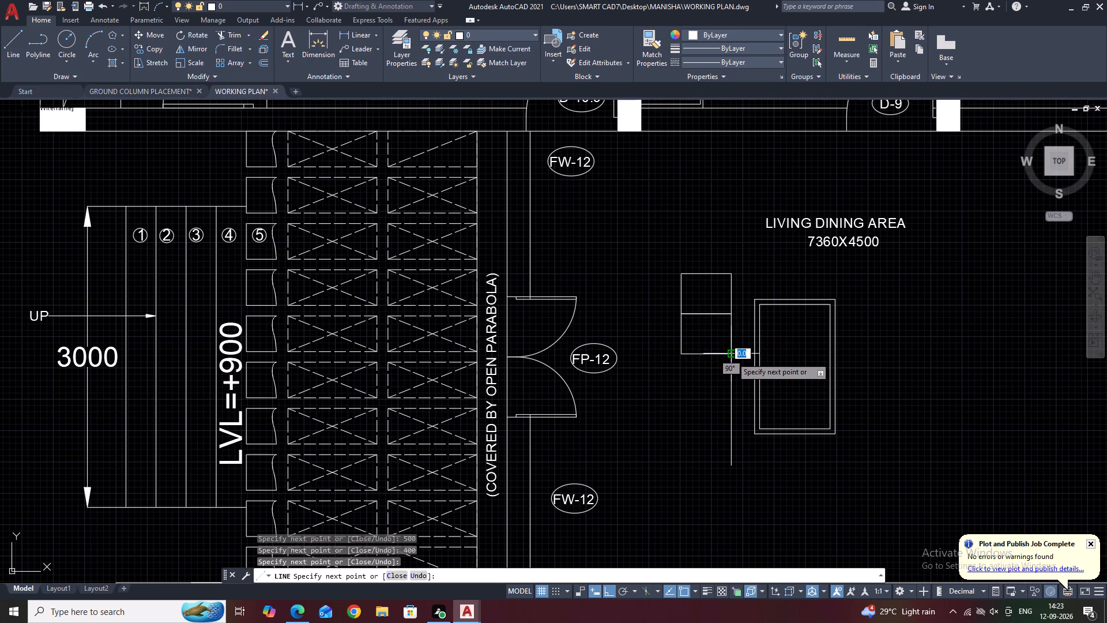
{"action": "type", "text": "500"}
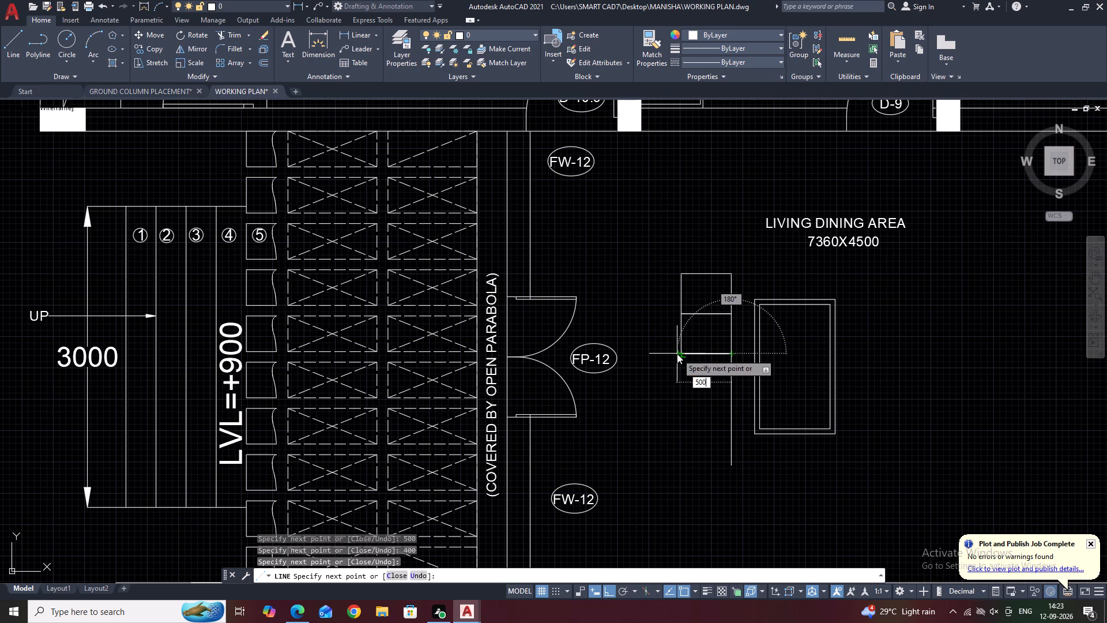
{"action": "key", "text": "Return"}
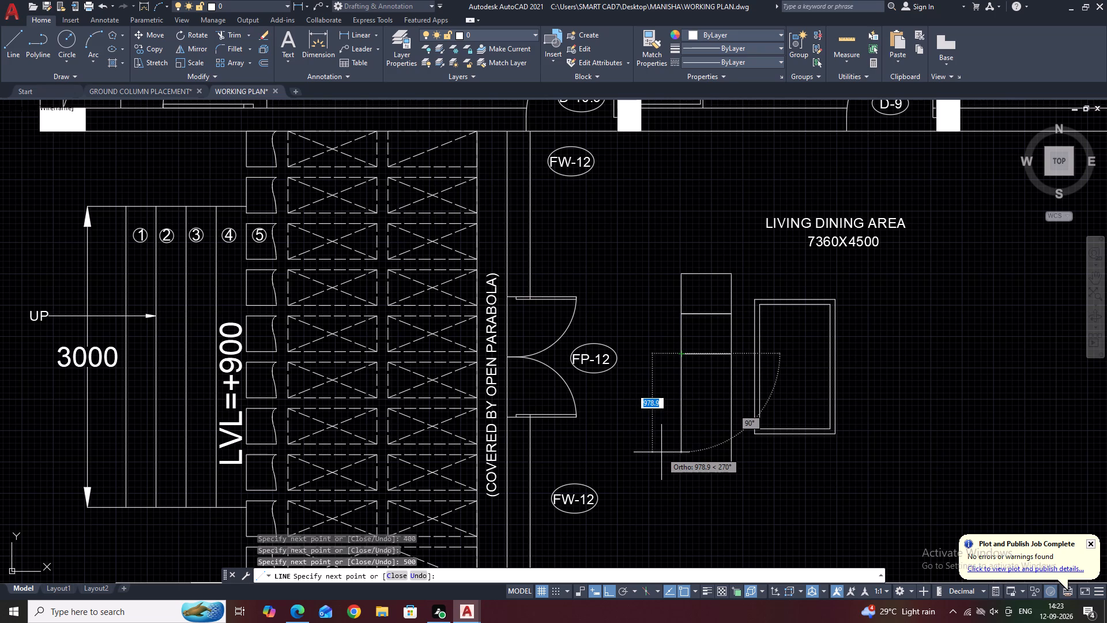
{"action": "type", "text": "400"}
{"action": "key", "text": "Return"}
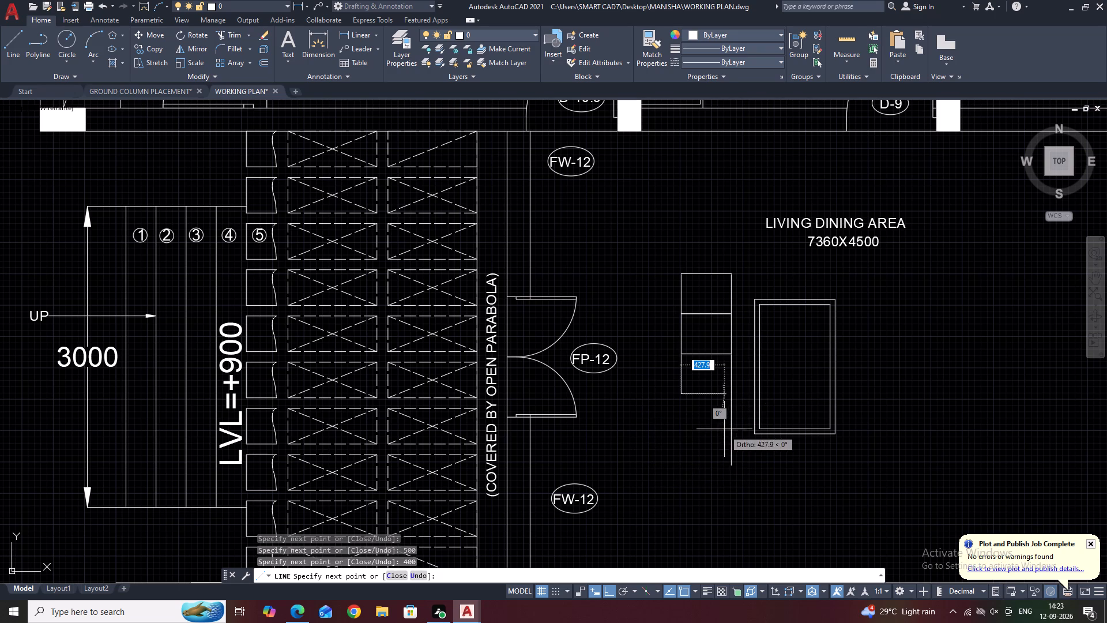
{"action": "left_click", "coordinate": [731, 397]}
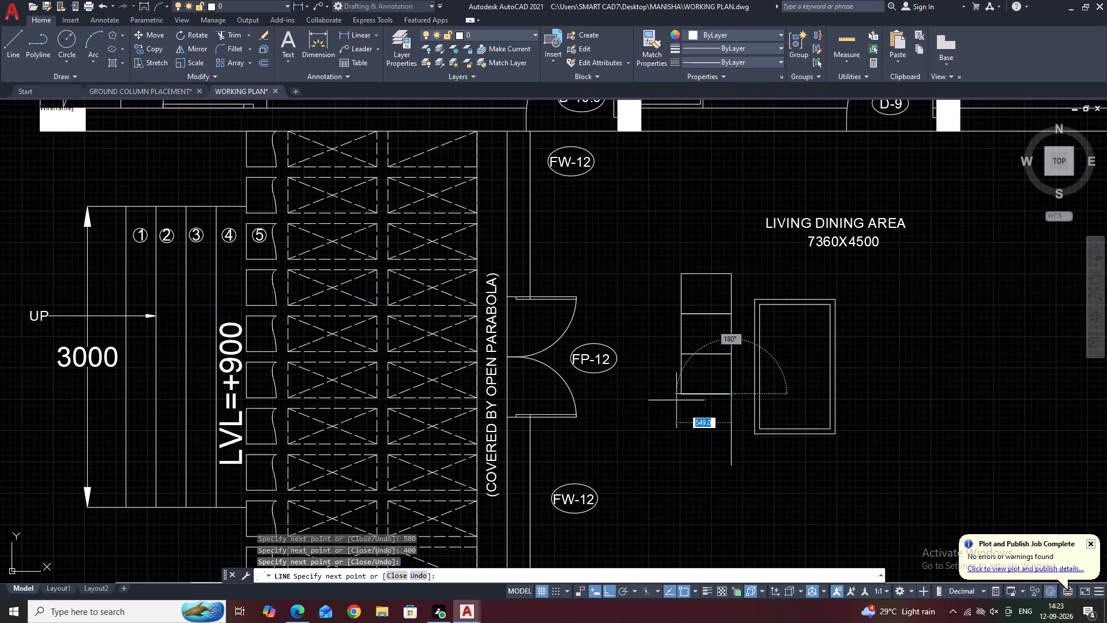
{"action": "left_click", "coordinate": [681, 398]}
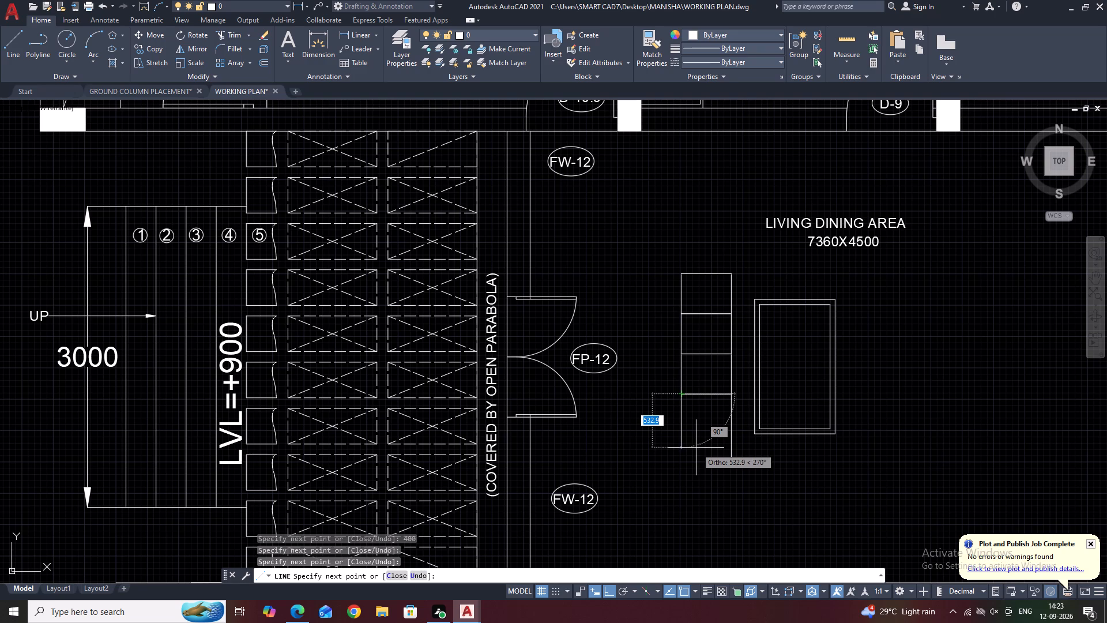
{"action": "type", "text": "400"}
{"action": "key", "text": "Return"}
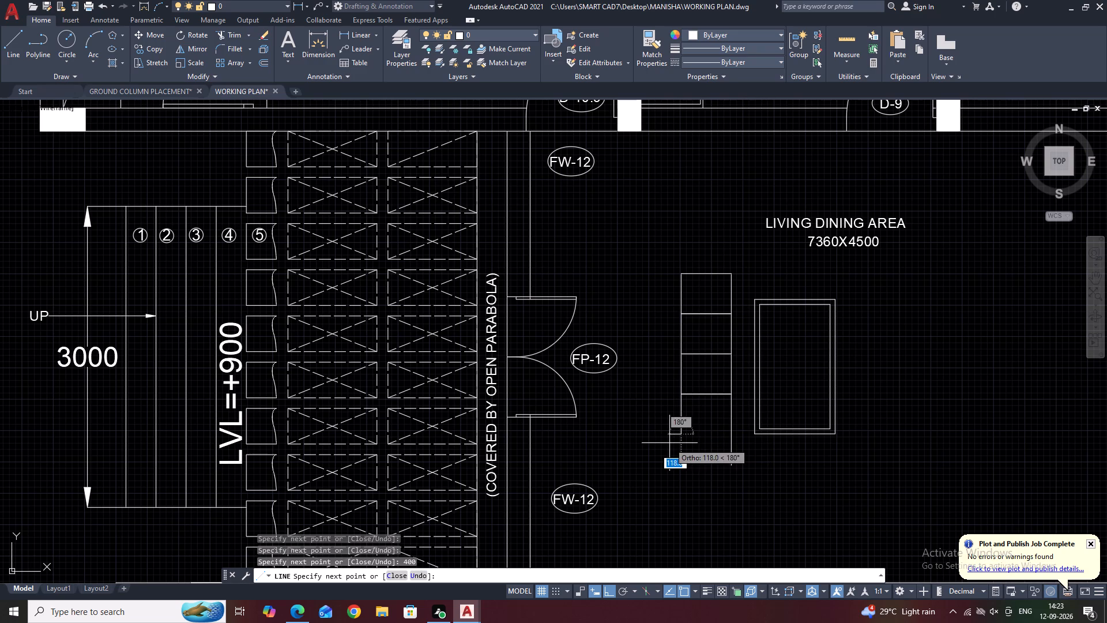
{"action": "left_click", "coordinate": [733, 437]}
{"action": "key", "text": "Escape"}
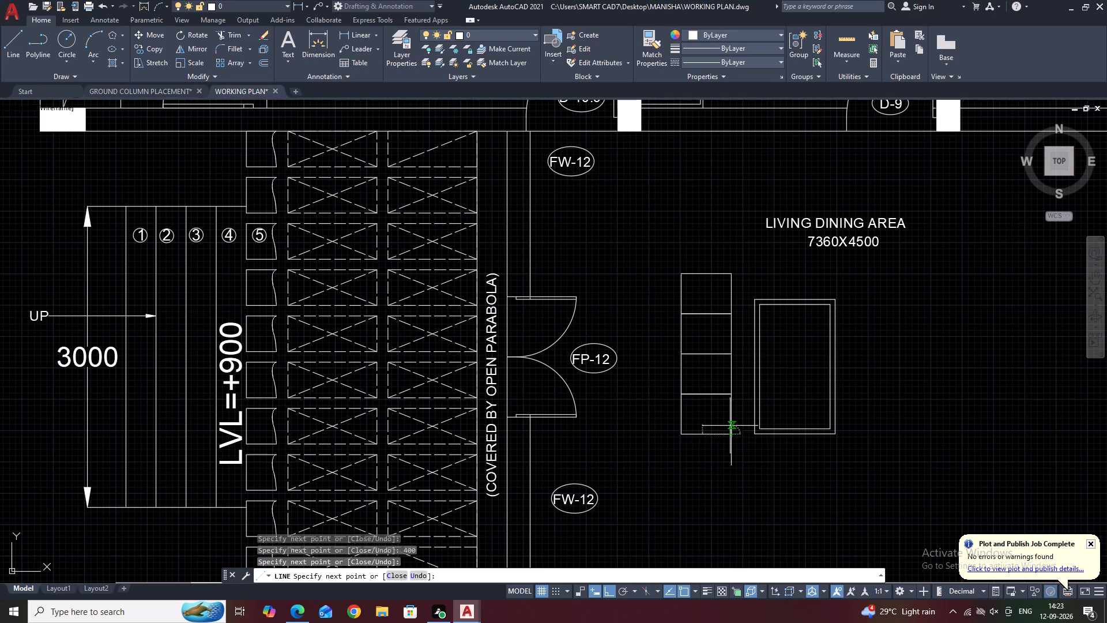
Trim the part of the vertical line extending south of the last seat cell.
{"action": "key", "text": "t"}
{"action": "key", "text": "r"}
{"action": "key", "text": "space"}
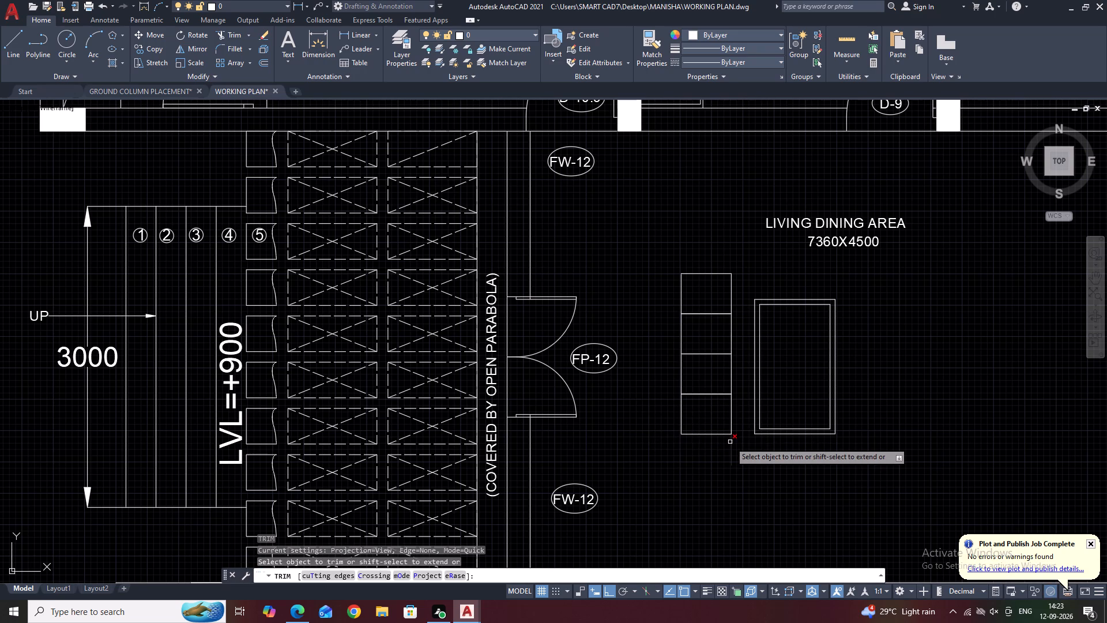
{"action": "left_click", "coordinate": [730, 442]}
{"action": "key", "text": "Escape"}
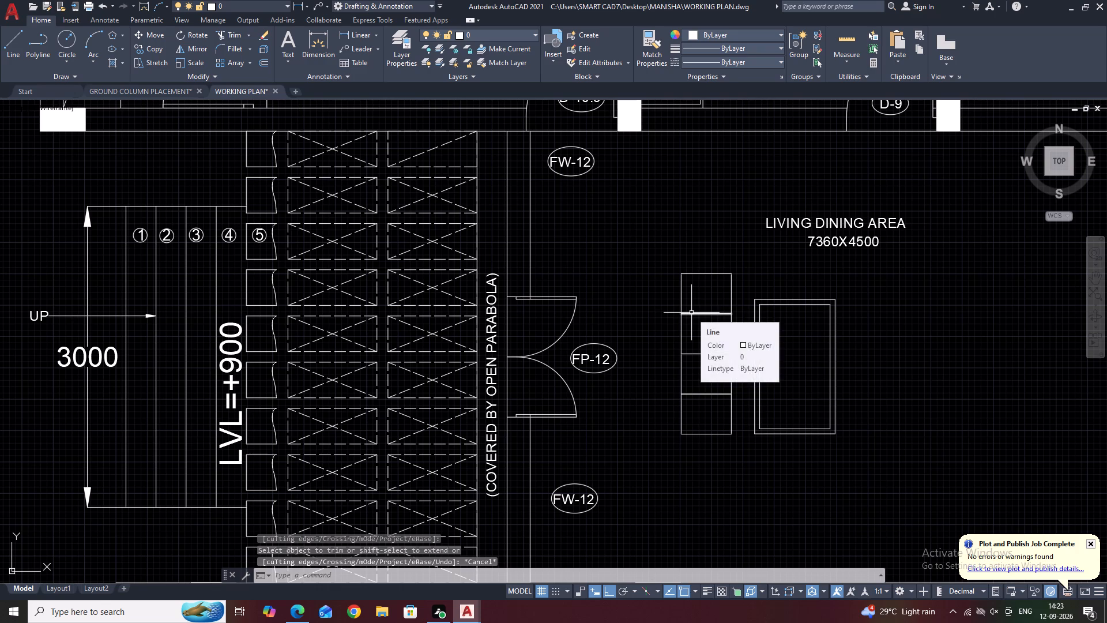
Delete the duplicate overlapping lines at the three dividers between the seat cells.
{"action": "left_click", "coordinate": [691, 313]}
{"action": "left_click", "coordinate": [700, 354]}
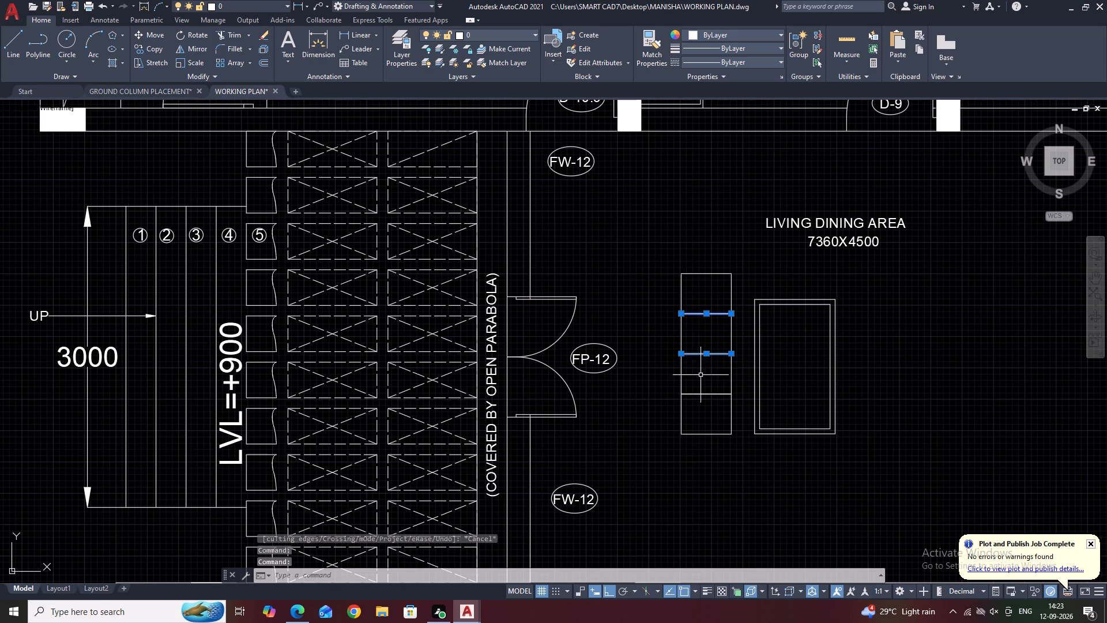
{"action": "left_click", "coordinate": [701, 395]}
{"action": "key", "text": "Delete"}
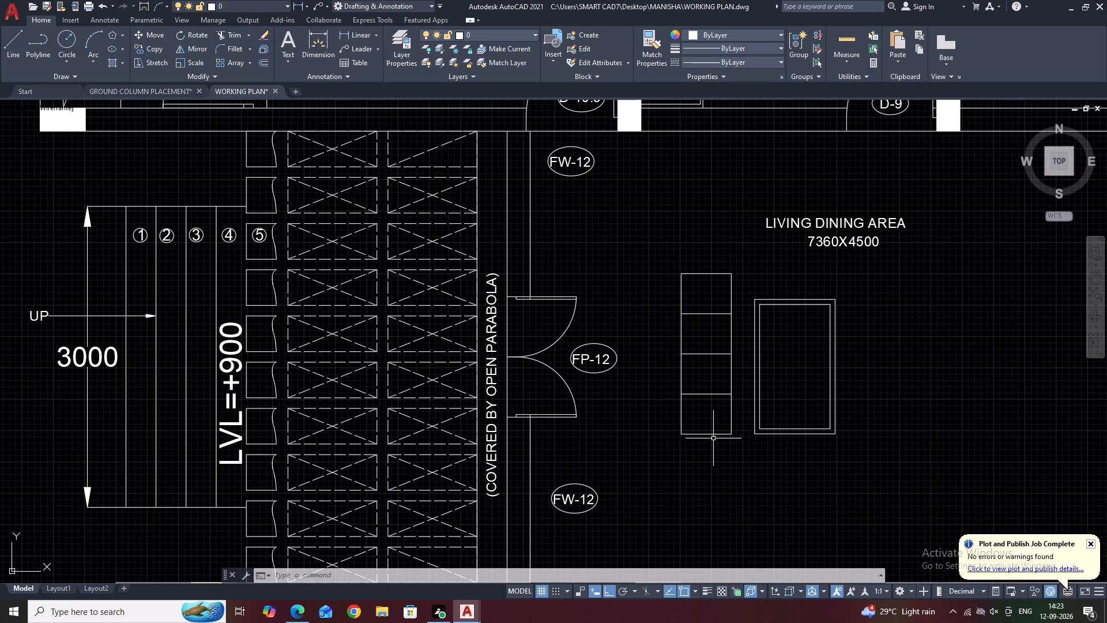
Offset the seating's south and north end lines outward by 75.
{"action": "middle_click_drag", "start_coordinate": [726, 454], "coordinate": [742, 418]}
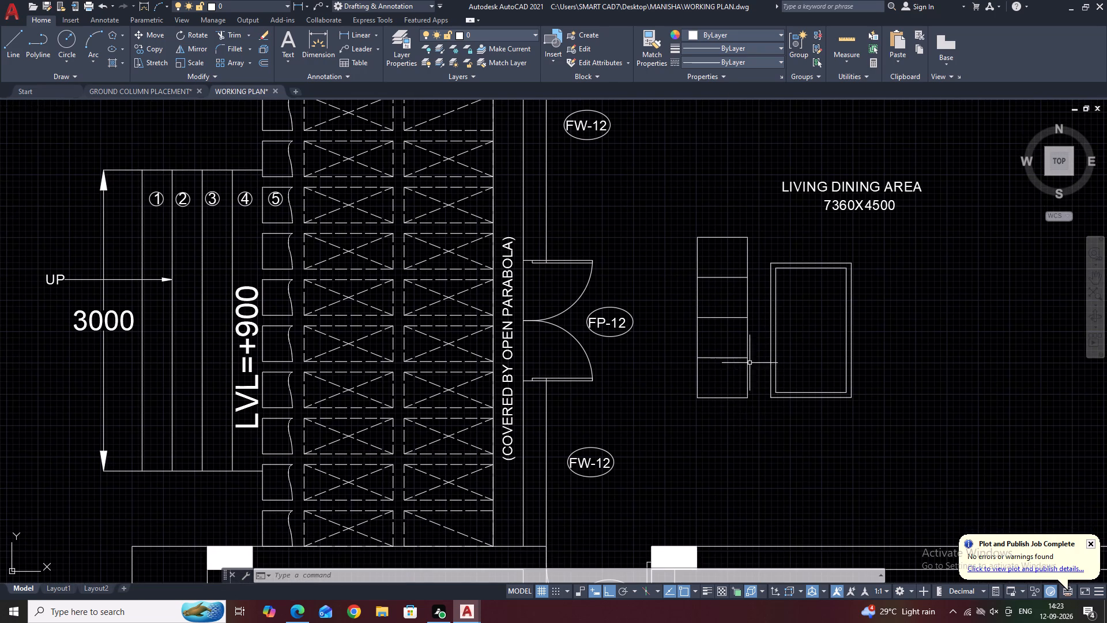
{"action": "left_click", "coordinate": [720, 397]}
{"action": "type", "text": "O"}
{"action": "key", "text": "space"}
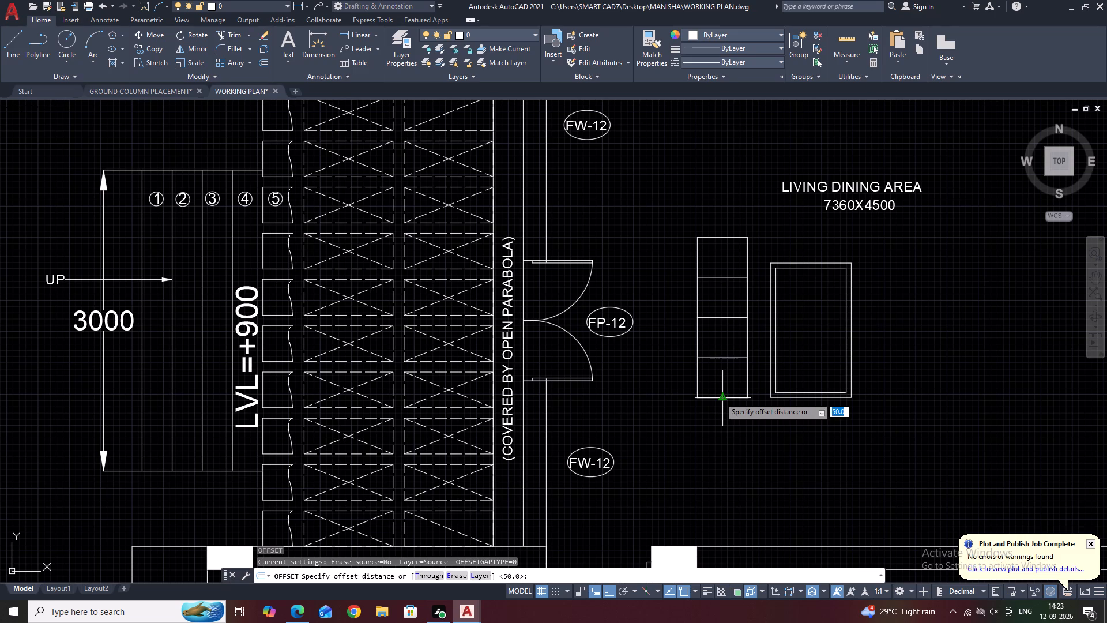
{"action": "type", "text": "75"}
{"action": "key", "text": "space"}
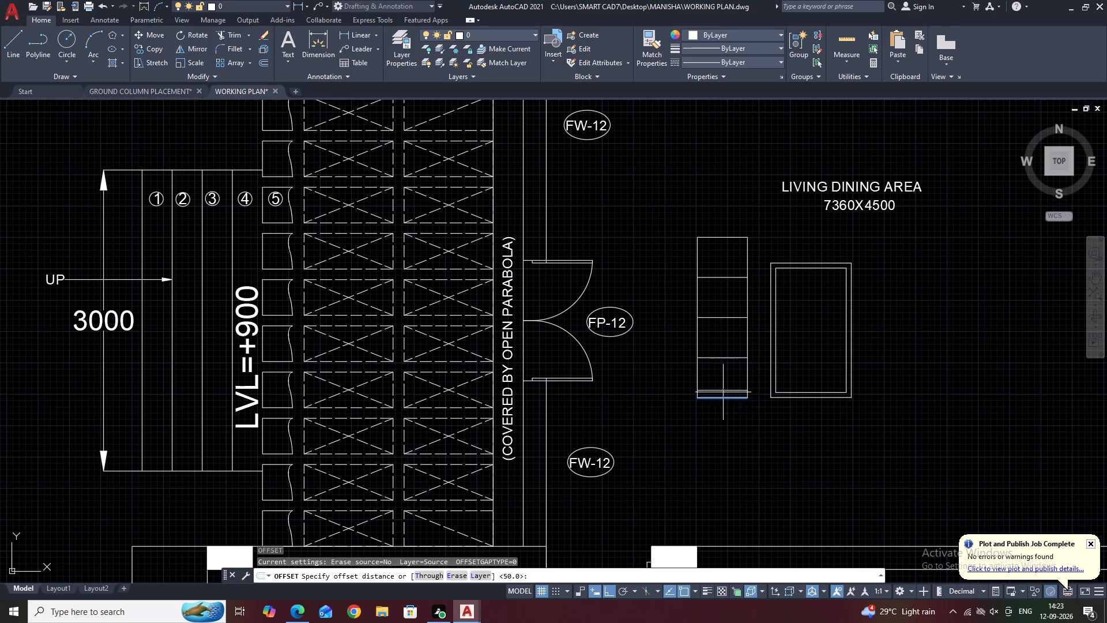
{"action": "left_click_drag", "start_coordinate": [724, 418], "coordinate": [725, 428]}
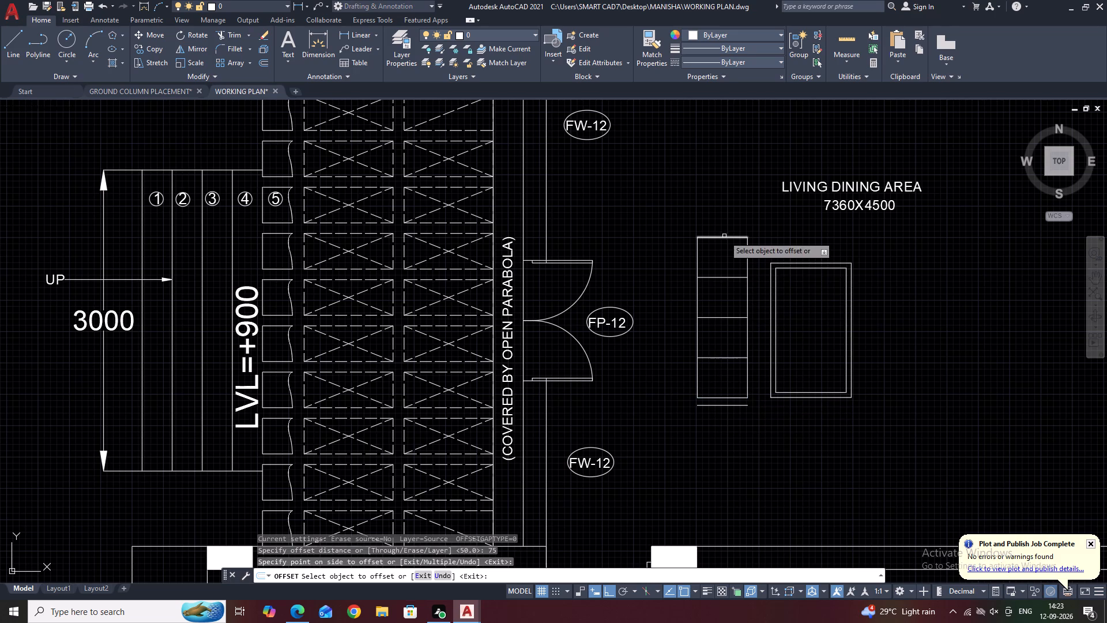
{"action": "left_click", "coordinate": [724, 237]}
{"action": "left_click", "coordinate": [732, 199]}
{"action": "key", "text": "Escape"}
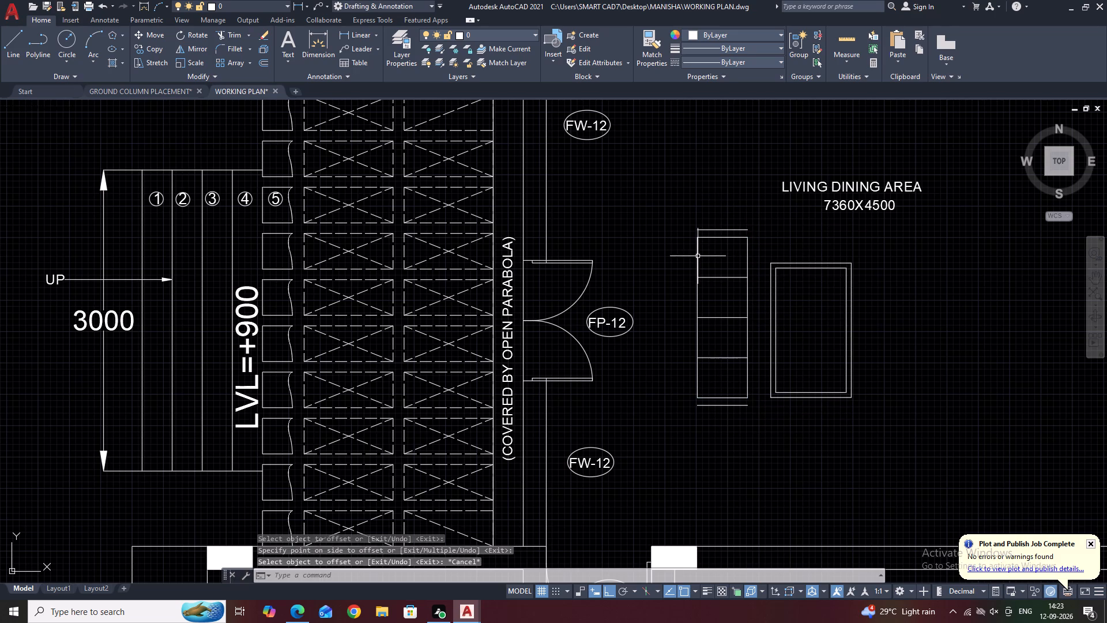
Offset the four segments of the seating's west edge outward by 50.
{"action": "left_click", "coordinate": [696, 256]}
{"action": "type", "text": "O"}
{"action": "key", "text": "space"}
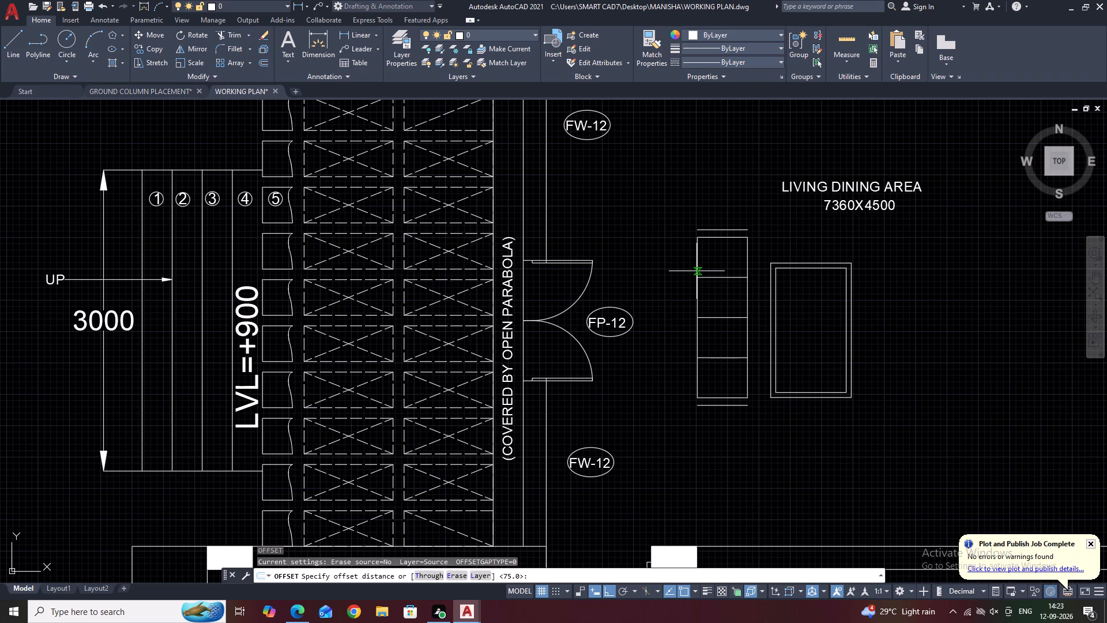
{"action": "type", "text": "50"}
{"action": "key", "text": "space"}
{"action": "left_click", "coordinate": [685, 268]}
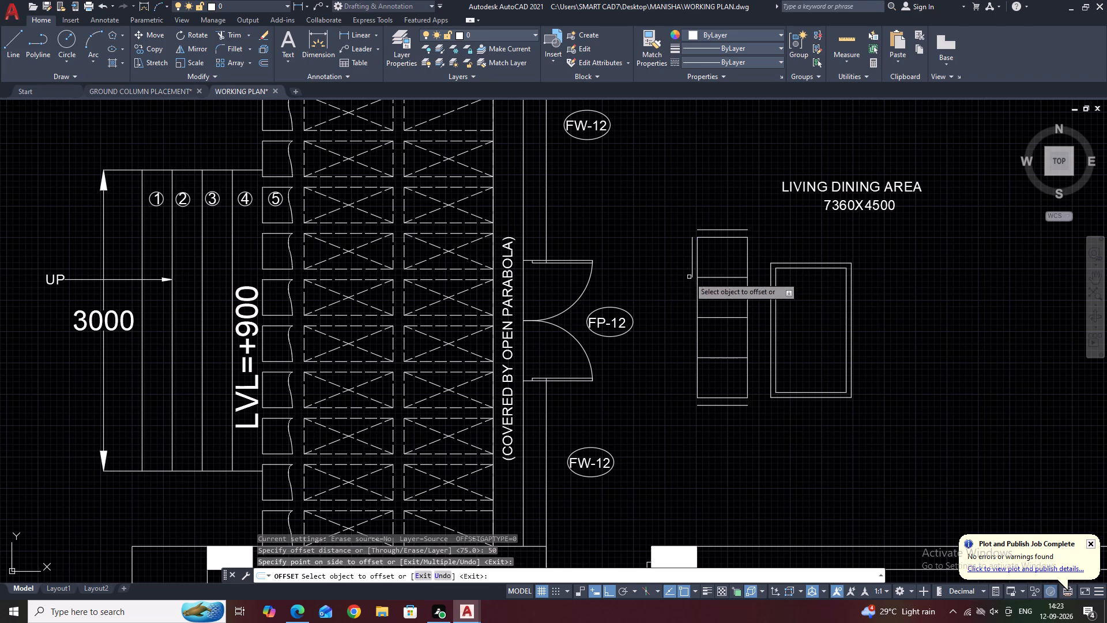
{"action": "left_click", "coordinate": [696, 291]}
{"action": "left_click", "coordinate": [686, 291]}
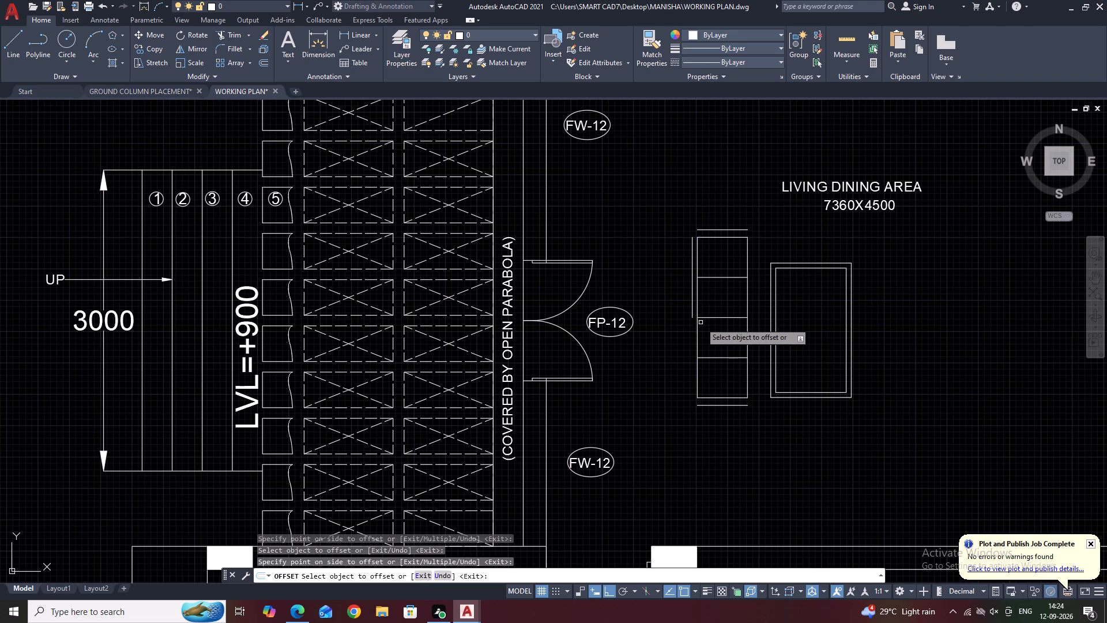
{"action": "left_click", "coordinate": [701, 322]}
{"action": "left_click", "coordinate": [686, 322]}
{"action": "left_click", "coordinate": [698, 332]}
{"action": "left_click", "coordinate": [685, 329]}
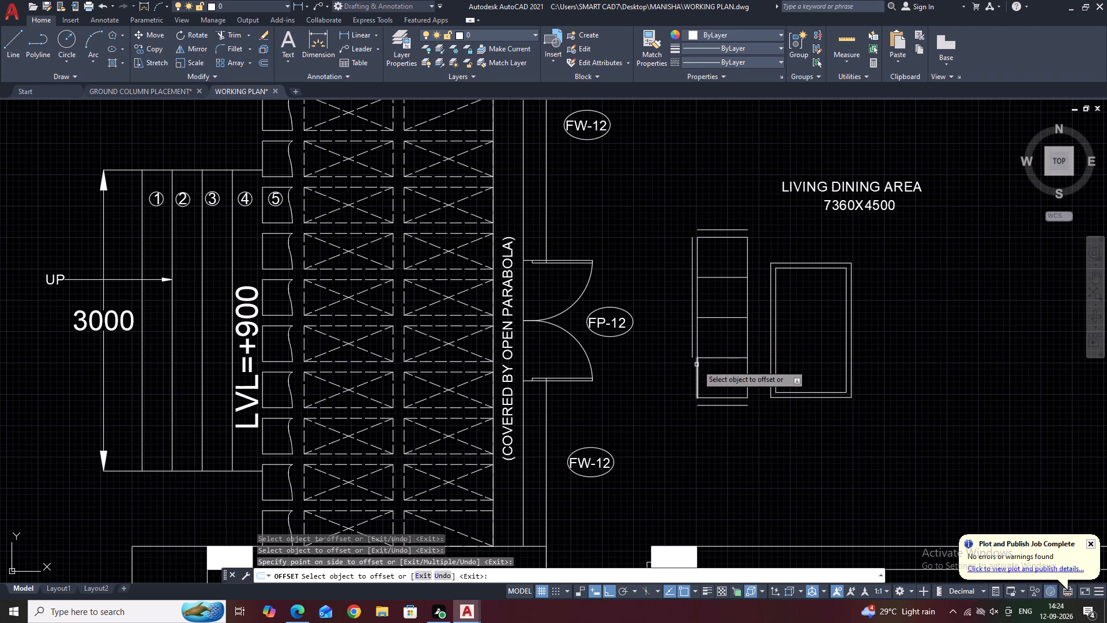
{"action": "left_click", "coordinate": [697, 365]}
{"action": "left_click", "coordinate": [684, 364]}
{"action": "key", "text": "Escape"}
Fillet the offset west line to the offset north and south lines to form two sharp corners.
{"action": "type", "text": "F"}
{"action": "key", "text": "space"}
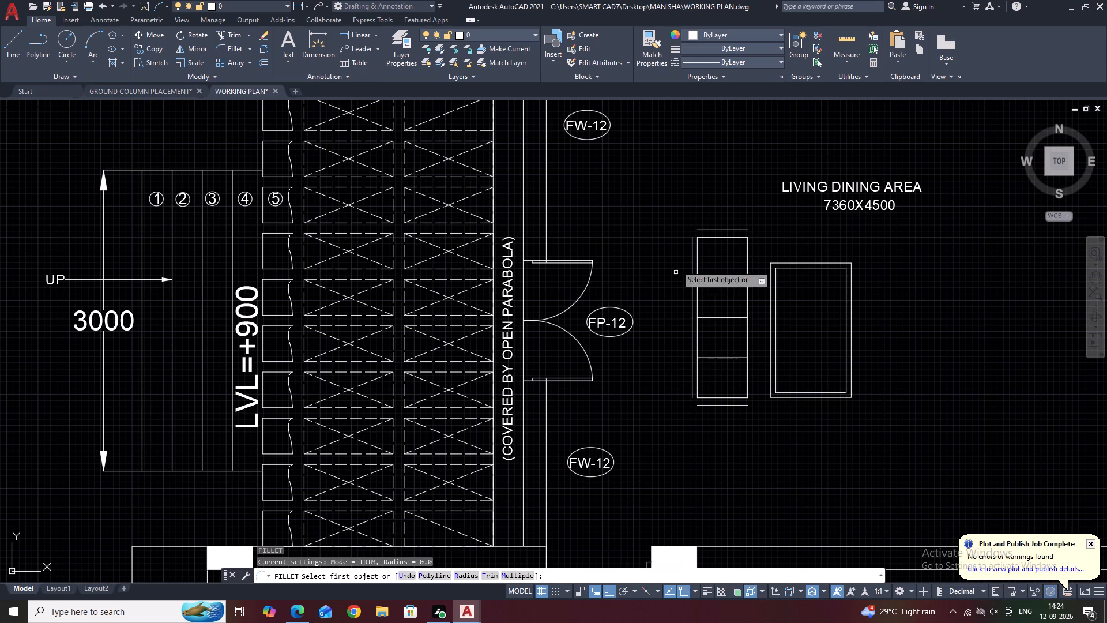
{"action": "left_click", "coordinate": [703, 228]}
{"action": "left_click", "coordinate": [692, 241]}
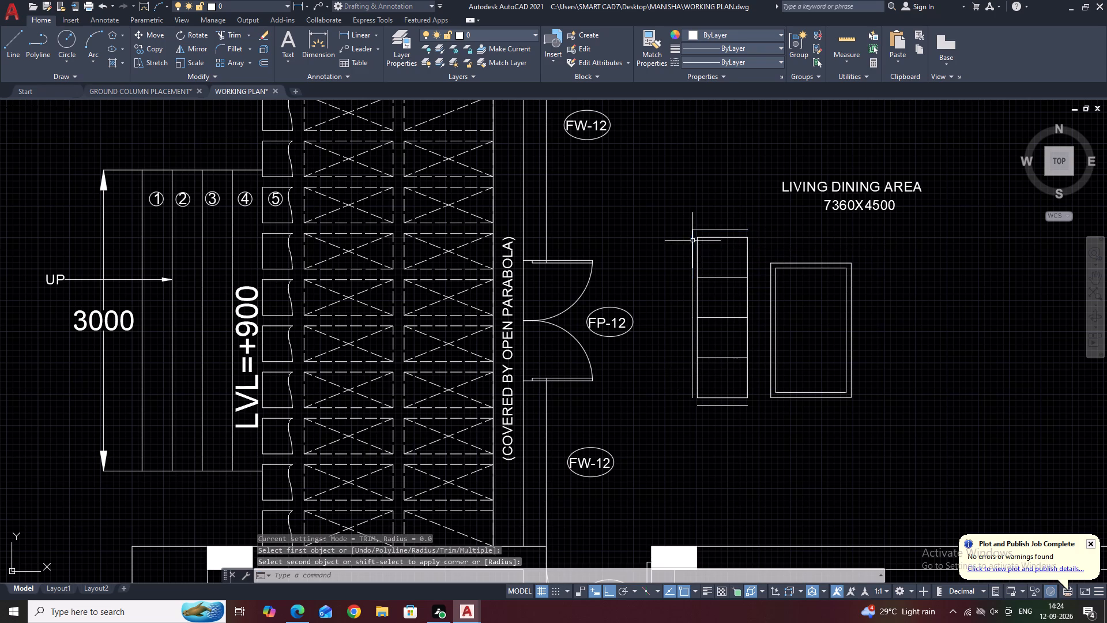
{"action": "key", "text": "space"}
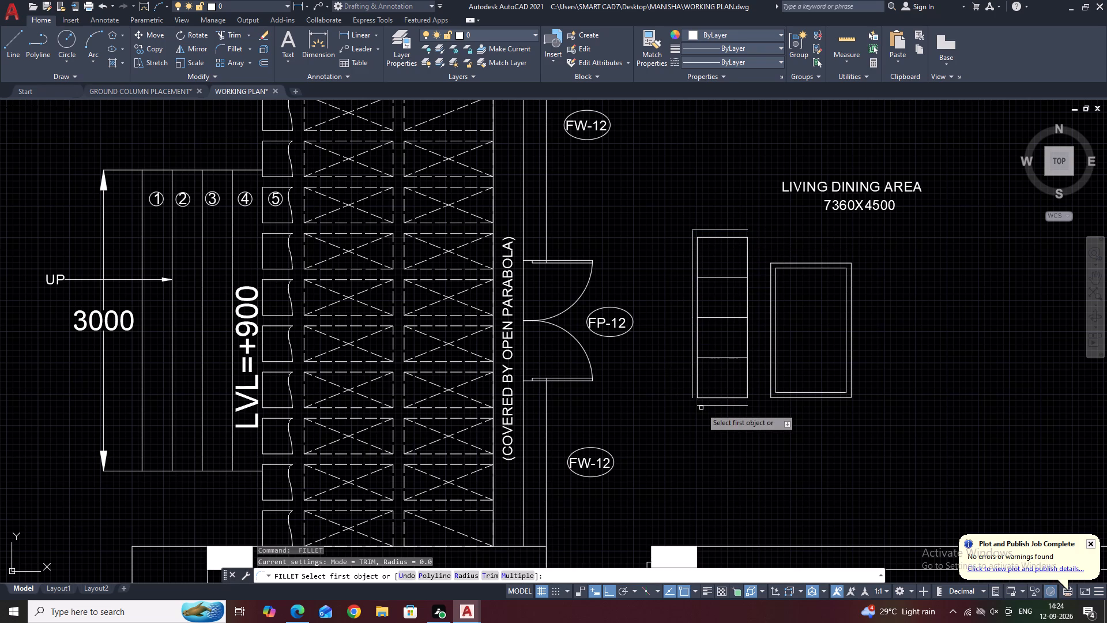
{"action": "left_click", "coordinate": [702, 406]}
{"action": "left_click", "coordinate": [691, 390]}
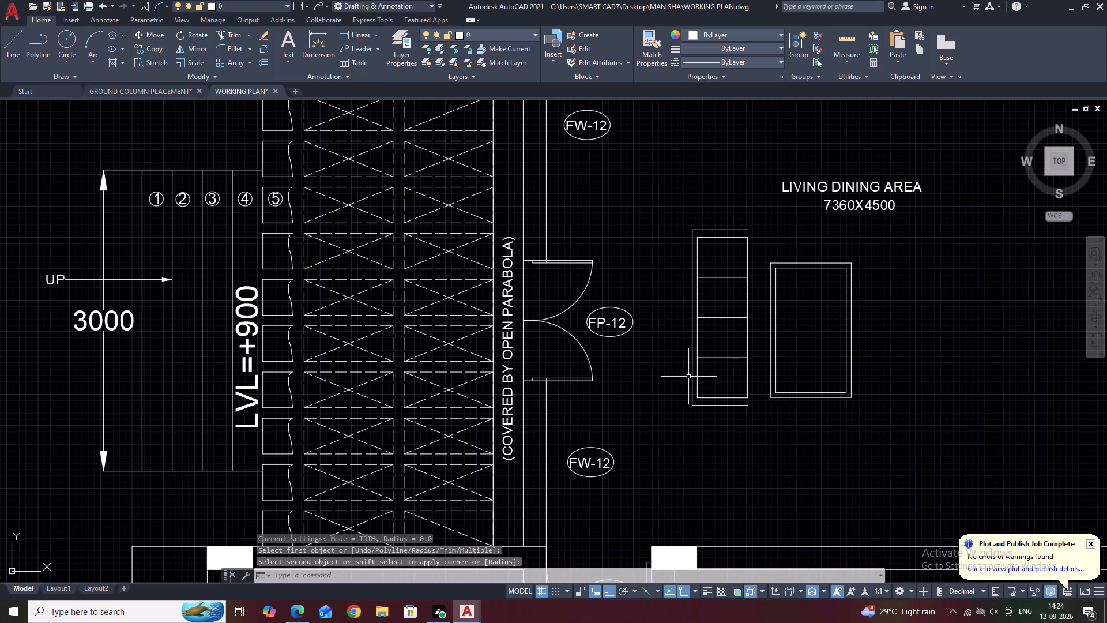
{"action": "key", "text": "Escape"}
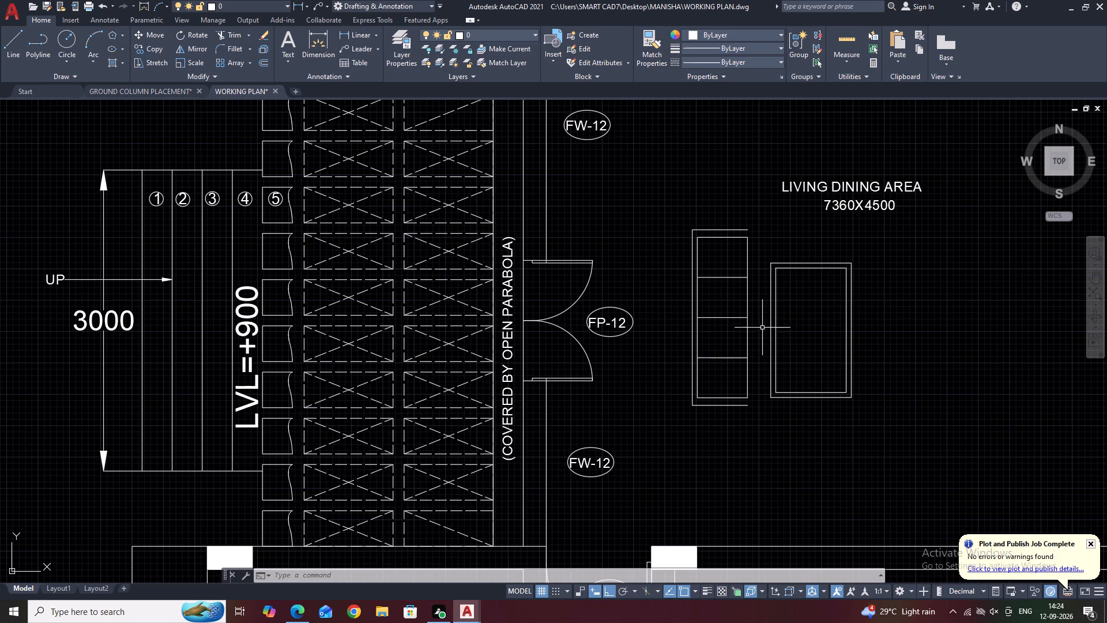
Draw the closing line at the seating's northeast corner, about 20 east, south to the seat line, and back to the seat edge.
{"action": "middle_click_drag", "start_coordinate": [781, 342], "coordinate": [823, 369]}
{"action": "scroll", "coordinate": [788, 266], "scroll_direction": "up", "scroll_amount": 2}
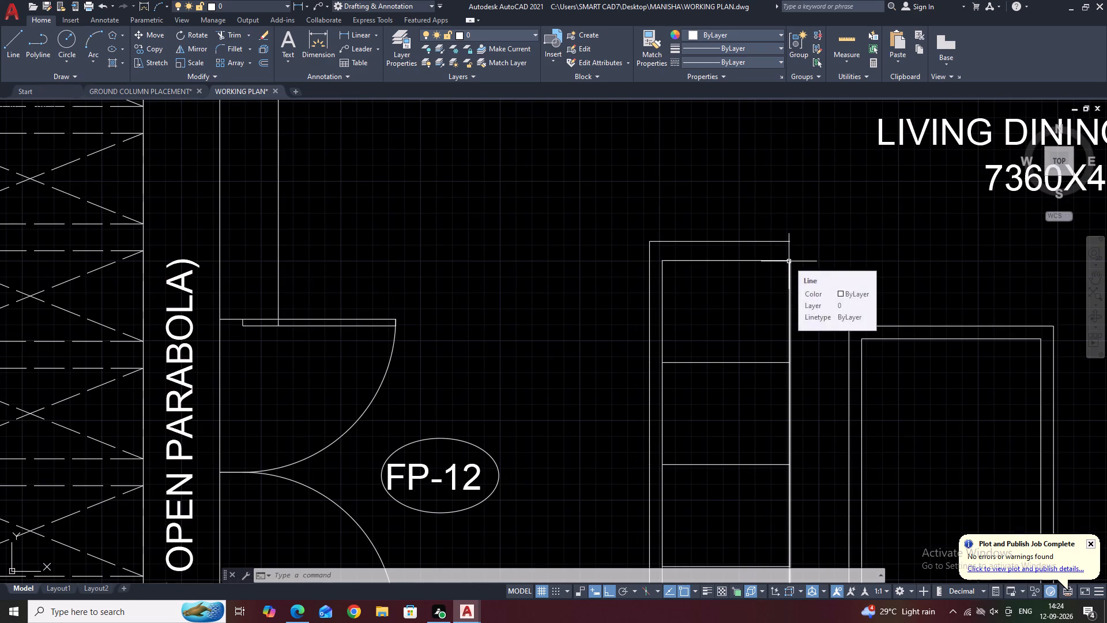
{"action": "type", "text": "L"}
{"action": "key", "text": "space"}
{"action": "scroll", "coordinate": [790, 241], "scroll_direction": "up", "scroll_amount": 2}
{"action": "left_click", "coordinate": [781, 242]}
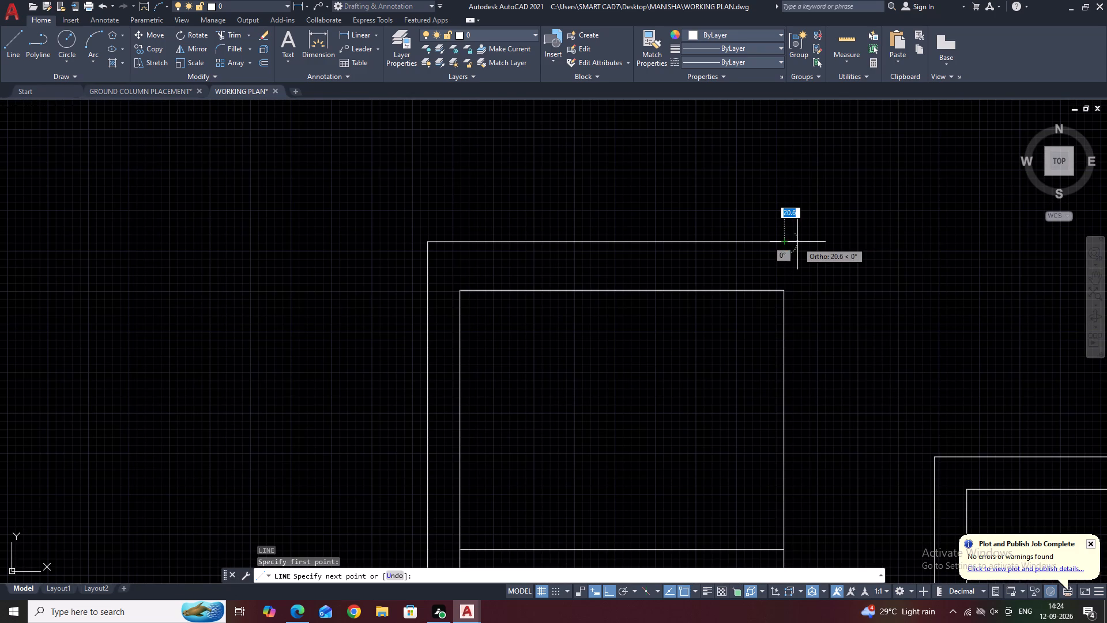
{"action": "left_click", "coordinate": [797, 242]}
{"action": "left_click", "coordinate": [798, 291]}
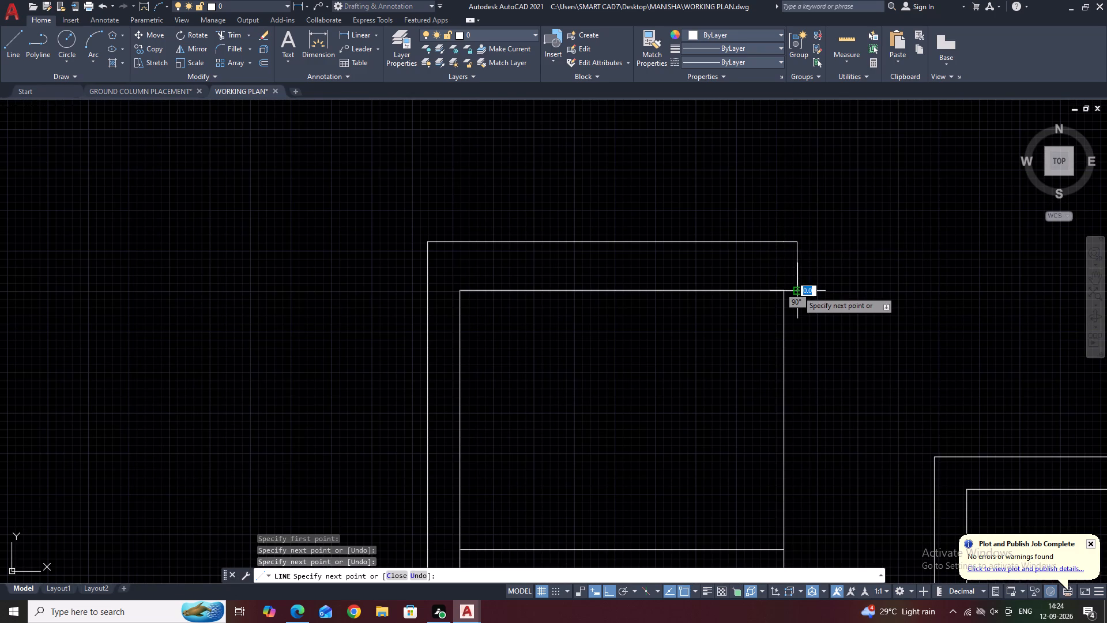
{"action": "left_click", "coordinate": [786, 291]}
{"action": "key", "text": "Escape"}
Draw the matching closing line at the seating's southeast corner, about 35 east, south to the outer line, and back to its end.
{"action": "scroll", "coordinate": [828, 247], "scroll_direction": "down", "scroll_amount": 4}
{"action": "middle_click_drag", "start_coordinate": [849, 265], "coordinate": [777, 192]}
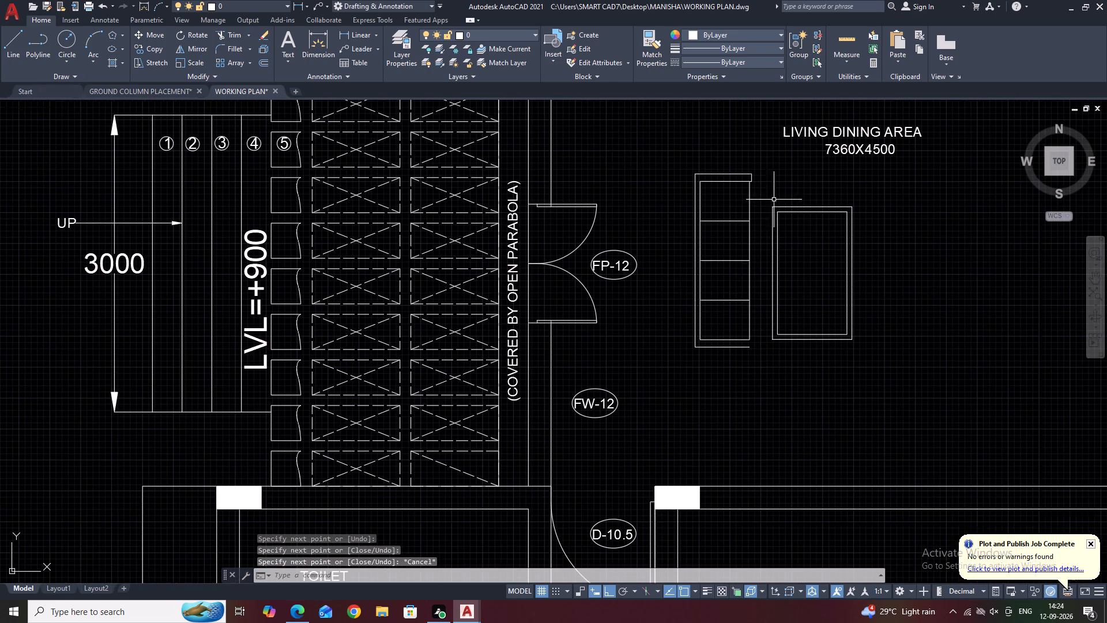
{"action": "type", "text": "L"}
{"action": "key", "text": "space"}
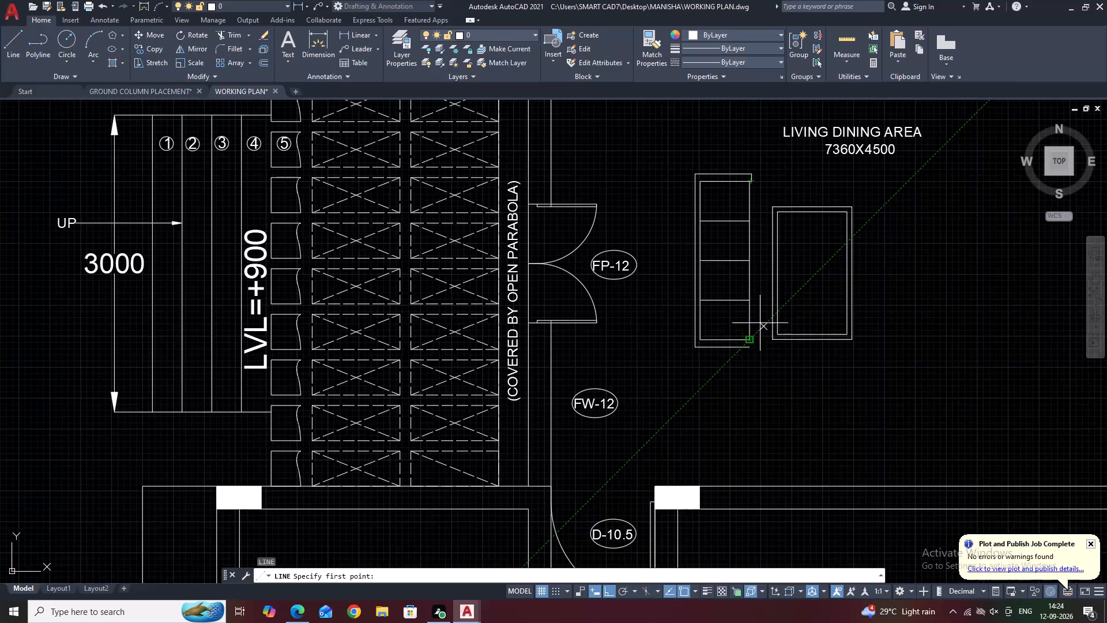
{"action": "scroll", "coordinate": [756, 335], "scroll_direction": "up", "scroll_amount": 2}
{"action": "left_click", "coordinate": [733, 346]}
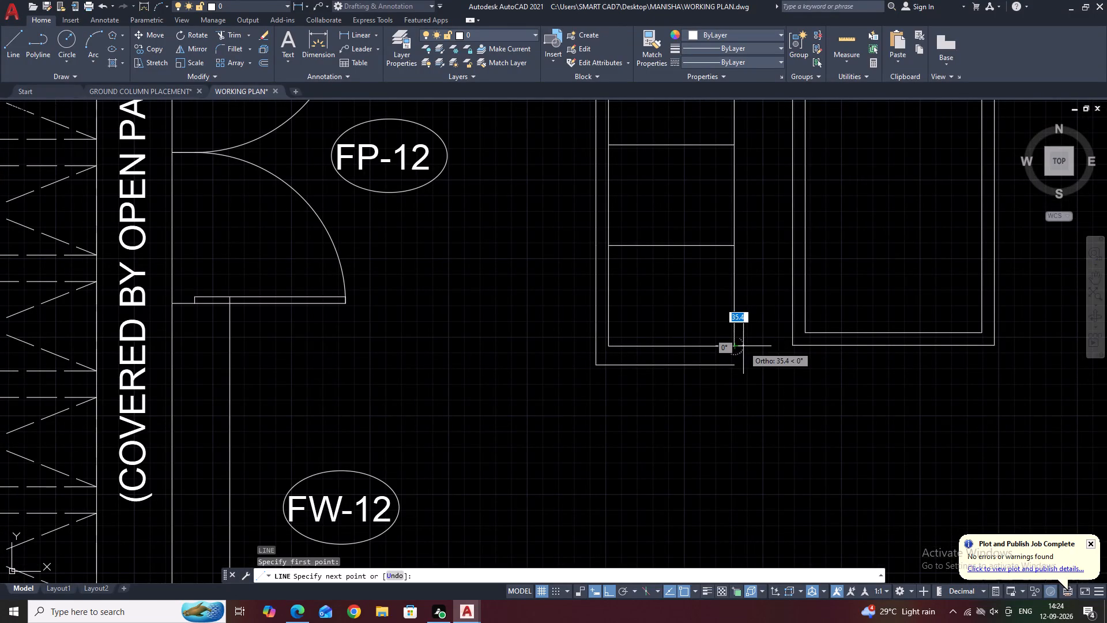
{"action": "left_click", "coordinate": [743, 346]}
{"action": "left_click", "coordinate": [744, 365]}
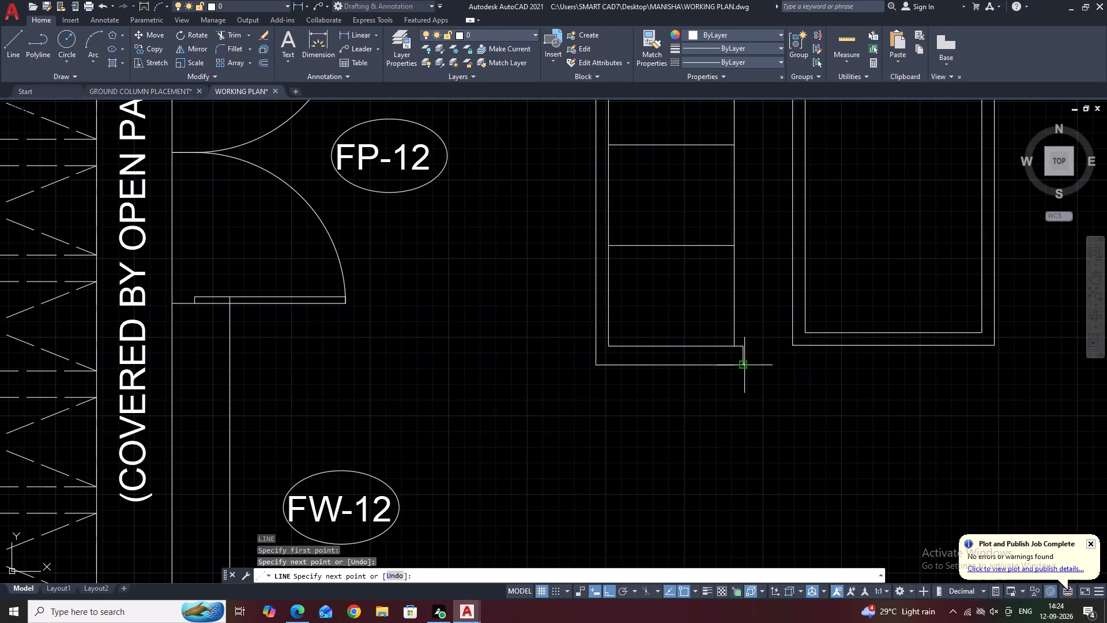
{"action": "left_click", "coordinate": [733, 365]}
{"action": "key", "text": "Escape"}
Move the LIVING DINING AREA label and its 7360X4500 size text east, clear of the furniture.
{"action": "scroll", "coordinate": [768, 329], "scroll_direction": "down", "scroll_amount": 3}
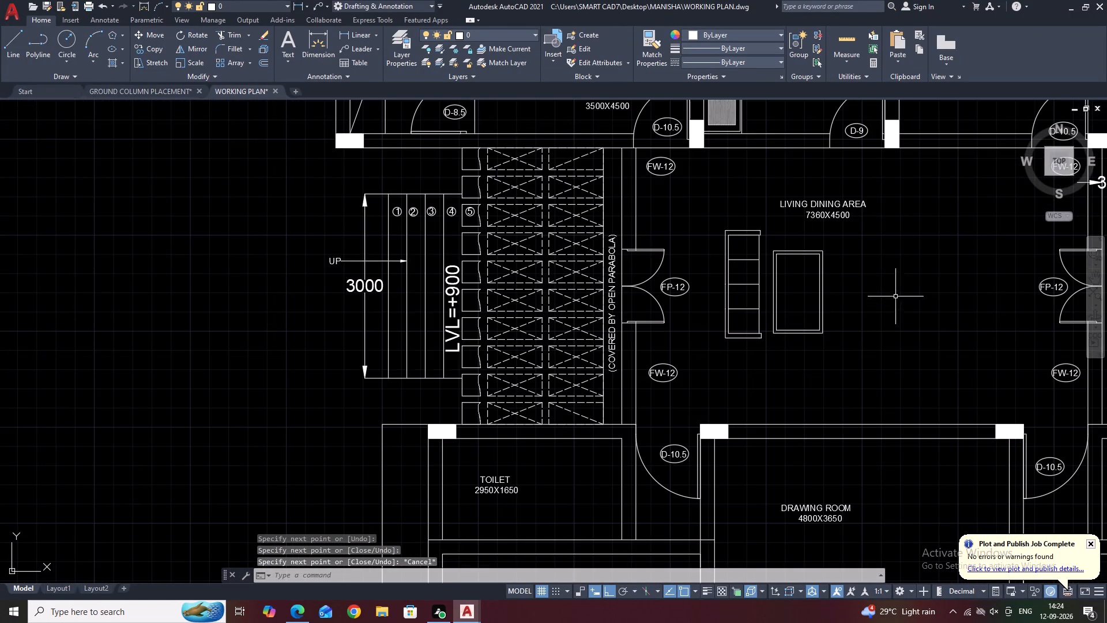
{"action": "middle_click_drag", "start_coordinate": [907, 272], "coordinate": [882, 341]}
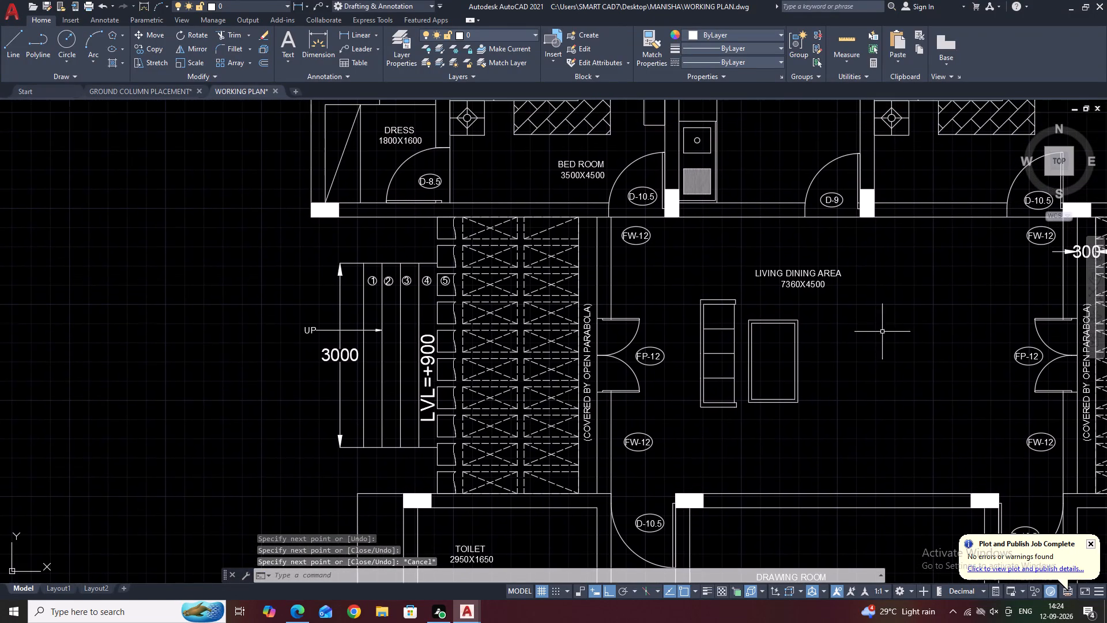
{"action": "scroll", "coordinate": [795, 277], "scroll_direction": "up", "scroll_amount": 2}
{"action": "left_click_drag", "start_coordinate": [878, 334], "coordinate": [868, 315]}
{"action": "left_click", "coordinate": [789, 239]}
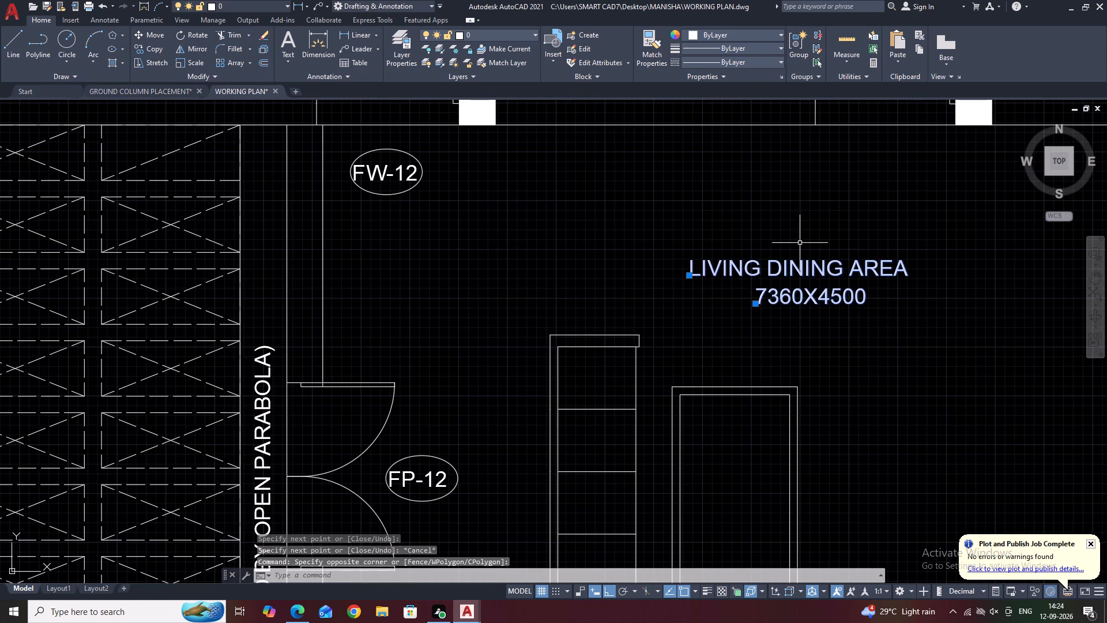
{"action": "middle_click_drag", "start_coordinate": [889, 253], "coordinate": [662, 230]}
{"action": "type", "text": "M"}
{"action": "key", "text": "space"}
{"action": "left_click", "coordinate": [638, 226]}
{"action": "left_click", "coordinate": [850, 213]}
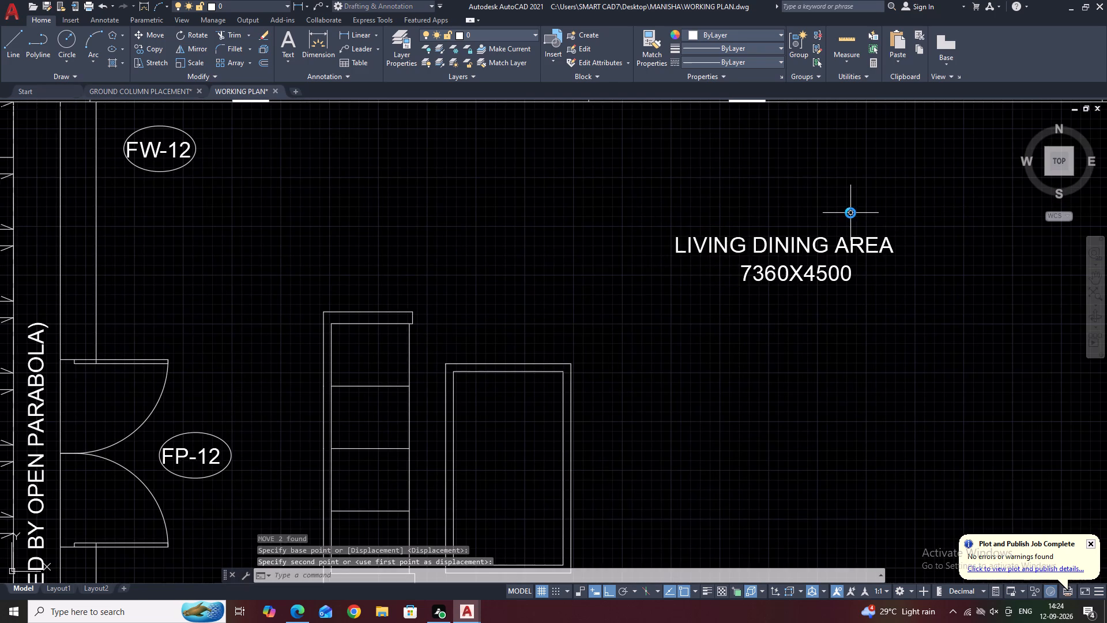
Draw a rectangle 400 long by 500 wide north of the table for a single seat.
{"action": "middle_click_drag", "start_coordinate": [576, 225], "coordinate": [728, 262]}
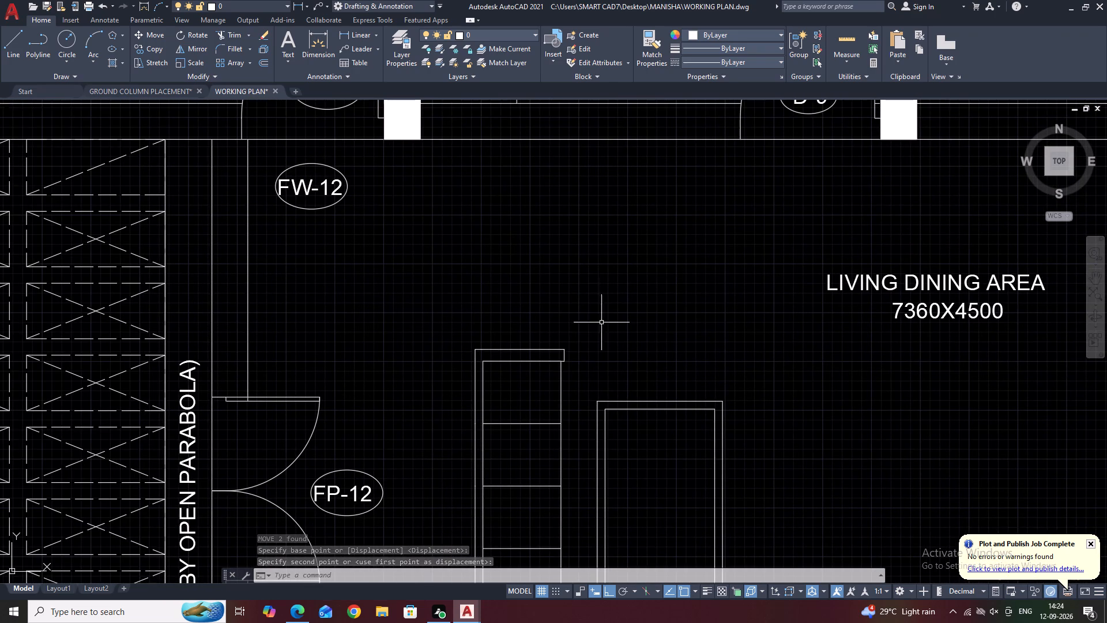
{"action": "key", "text": "r"}
{"action": "key", "text": "e"}
{"action": "key", "text": "c"}
{"action": "key", "text": "space"}
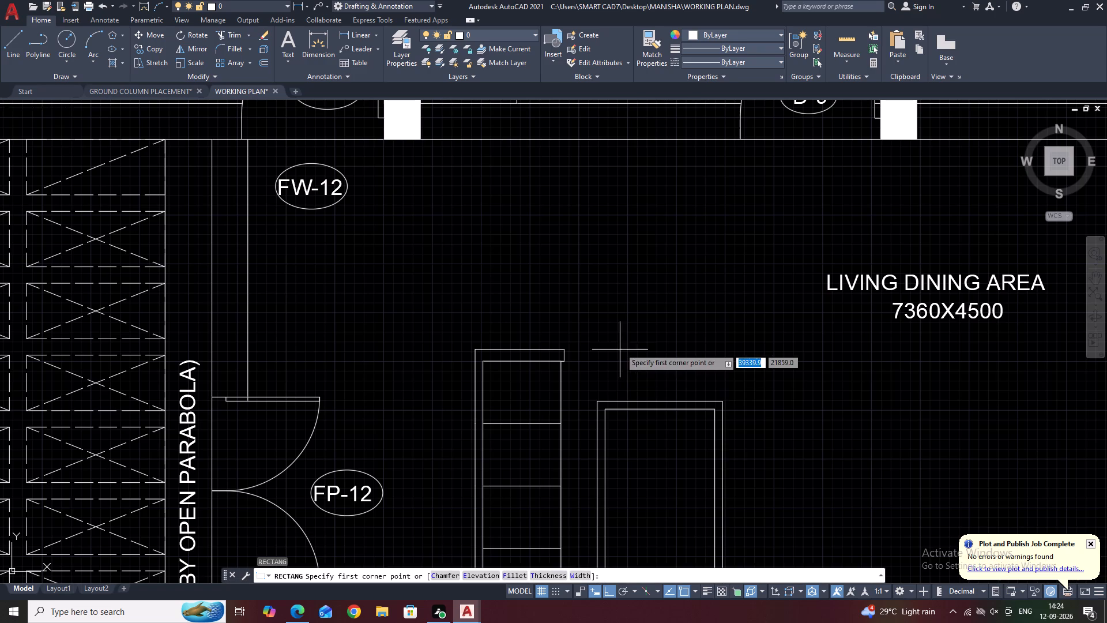
{"action": "left_click", "coordinate": [619, 298]}
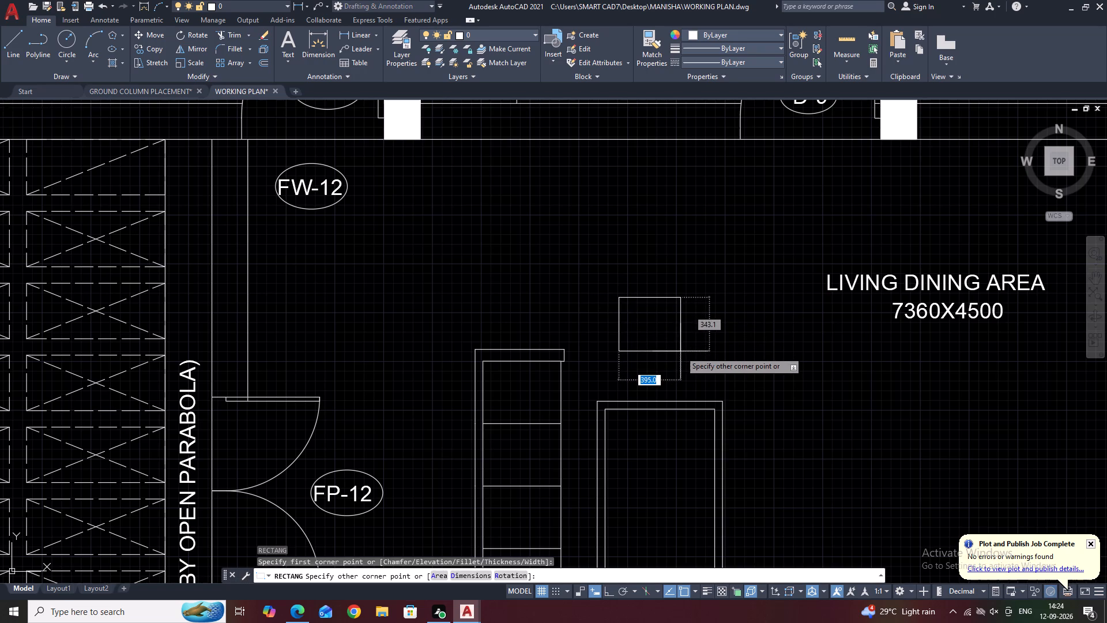
{"action": "type", "text": "D"}
{"action": "key", "text": "space"}
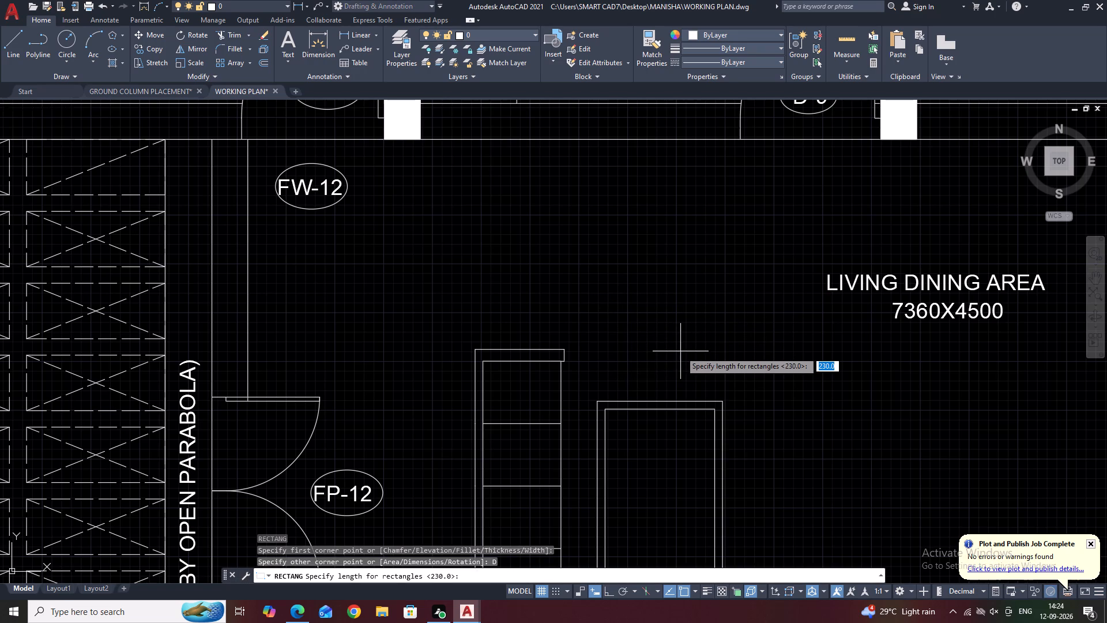
{"action": "type", "text": "400"}
{"action": "key", "text": "Return"}
{"action": "type", "text": "500"}
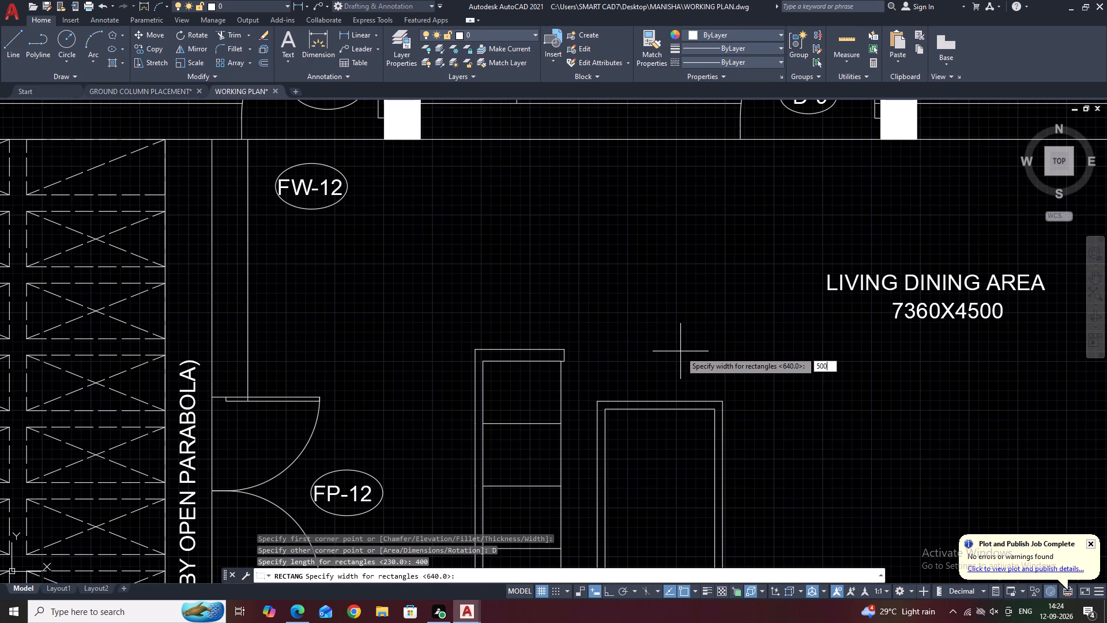
{"action": "key", "text": "Return"}
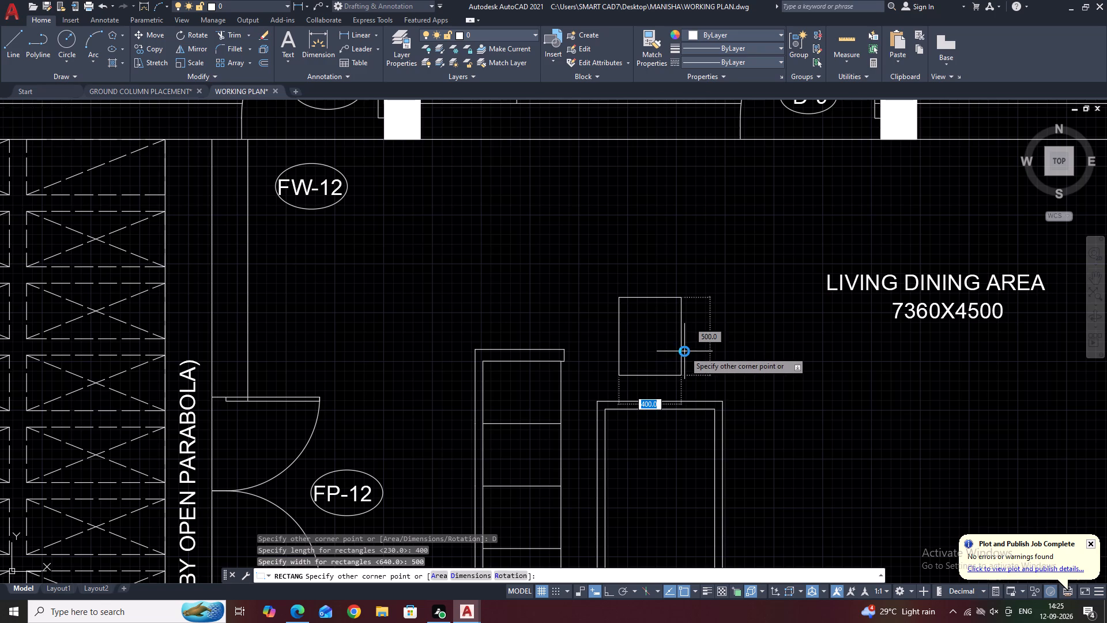
{"action": "left_click", "coordinate": [684, 351]}
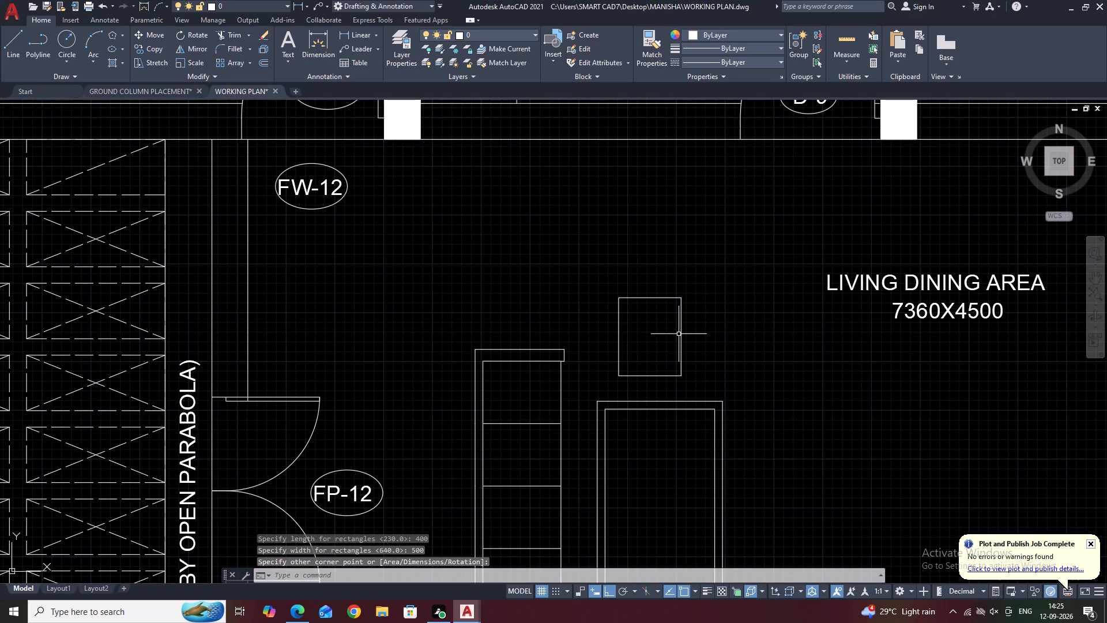
Start an outline at the single seat's southeast corner: 20 east, 500 north, 70 further north, and 400 west.
{"action": "key", "text": "l"}
{"action": "key", "text": "space"}
{"action": "left_click", "coordinate": [683, 378]}
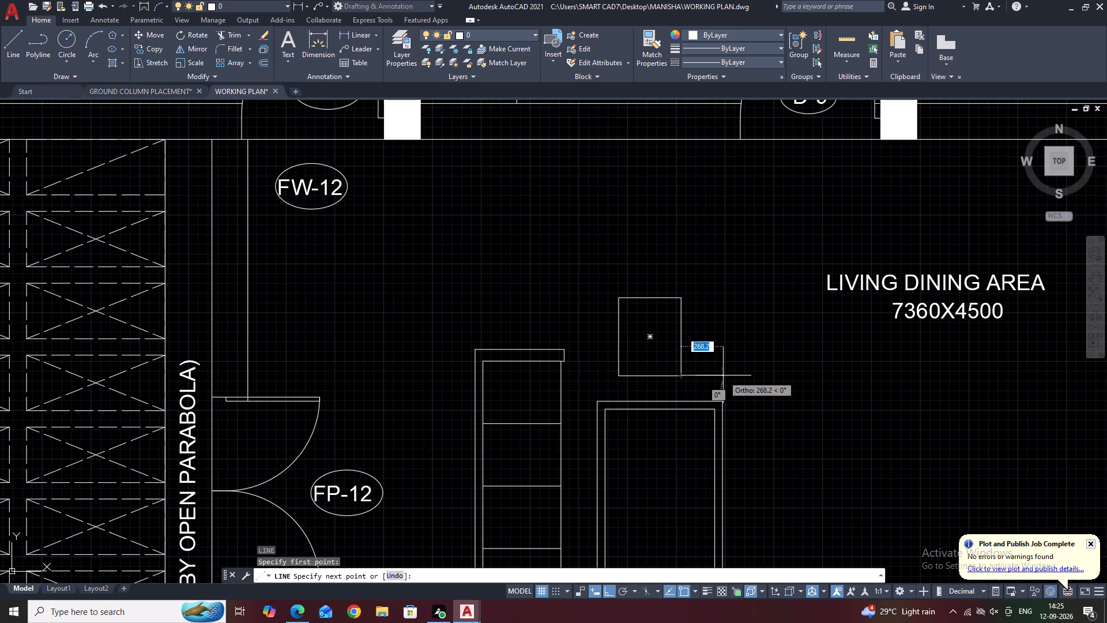
{"action": "key", "text": "7"}
{"action": "key", "text": "BackSpace"}
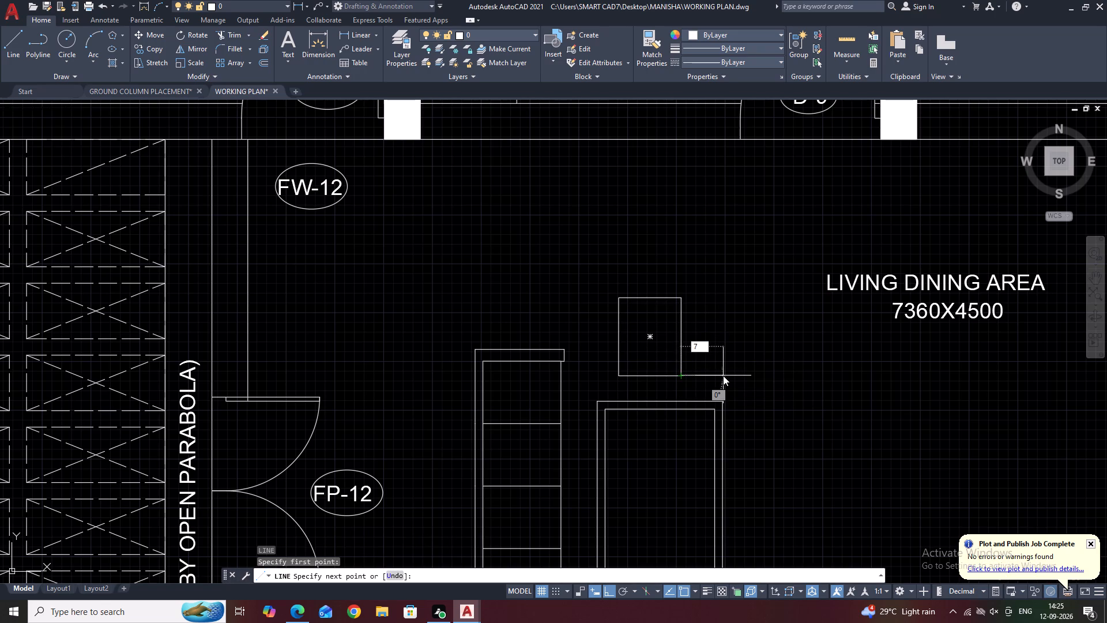
{"action": "type", "text": "20"}
{"action": "key", "text": "Return"}
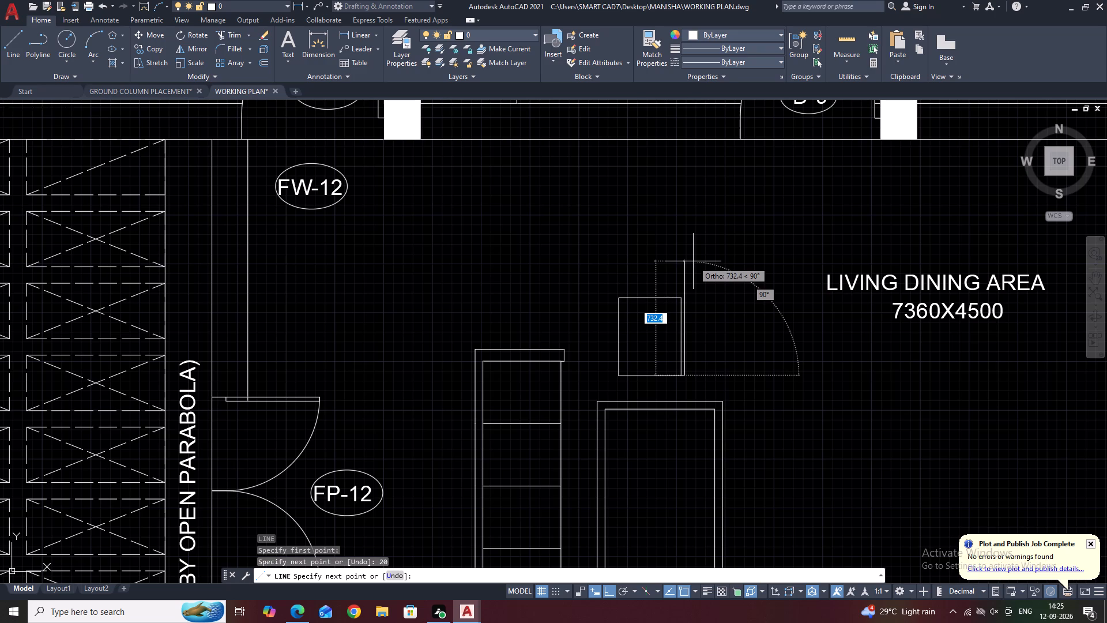
{"action": "type", "text": "500"}
{"action": "key", "text": "Return"}
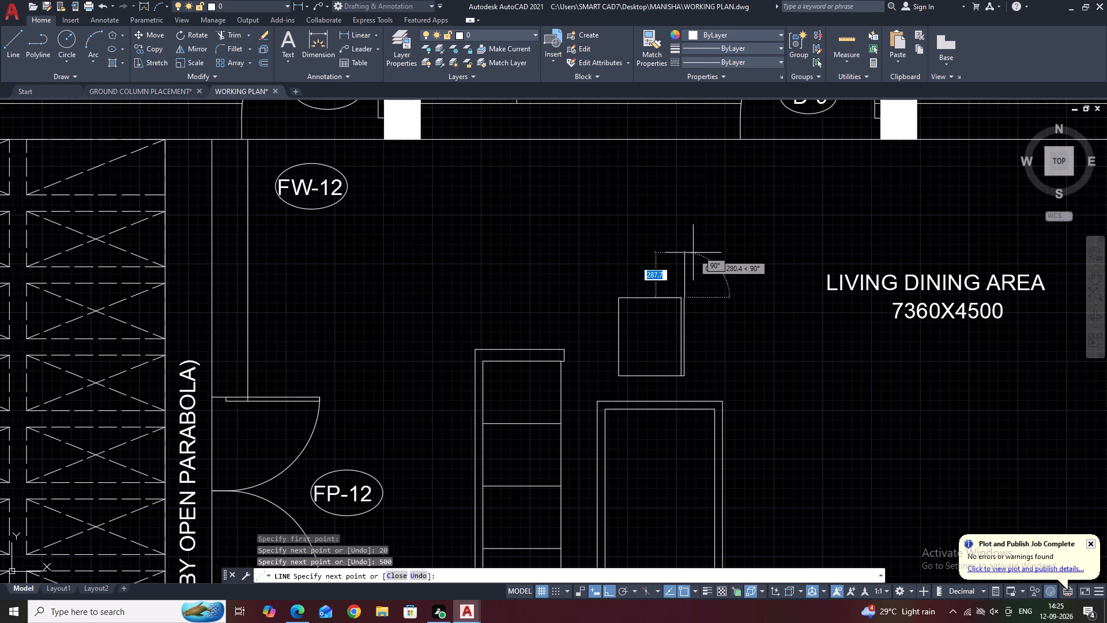
{"action": "type", "text": "70"}
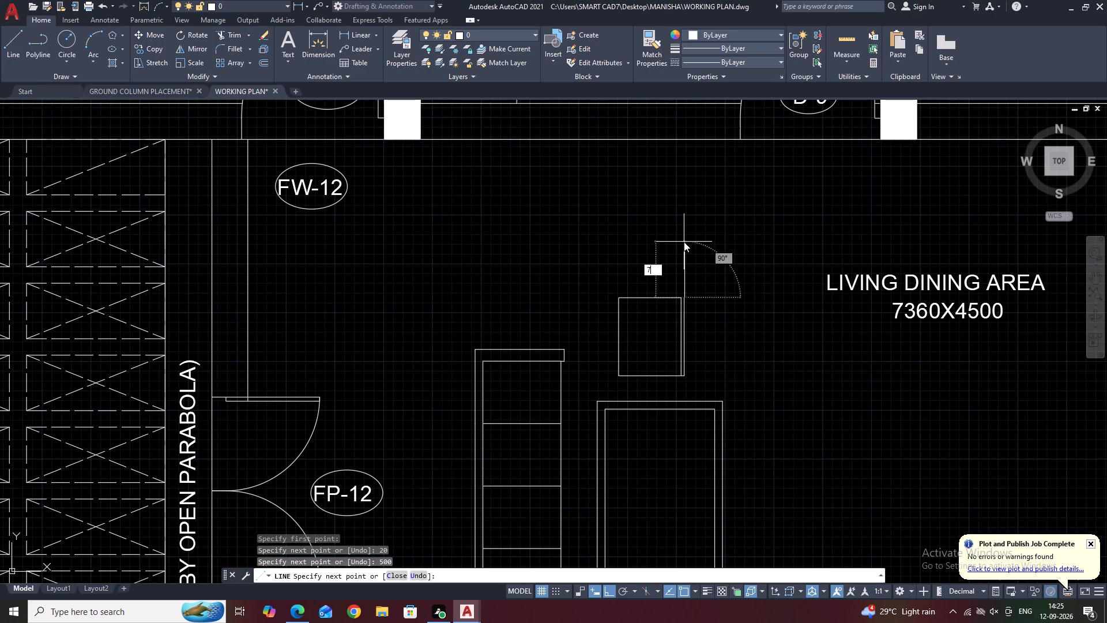
{"action": "key", "text": "Return"}
{"action": "type", "text": "400"}
{"action": "key", "text": "Return"}
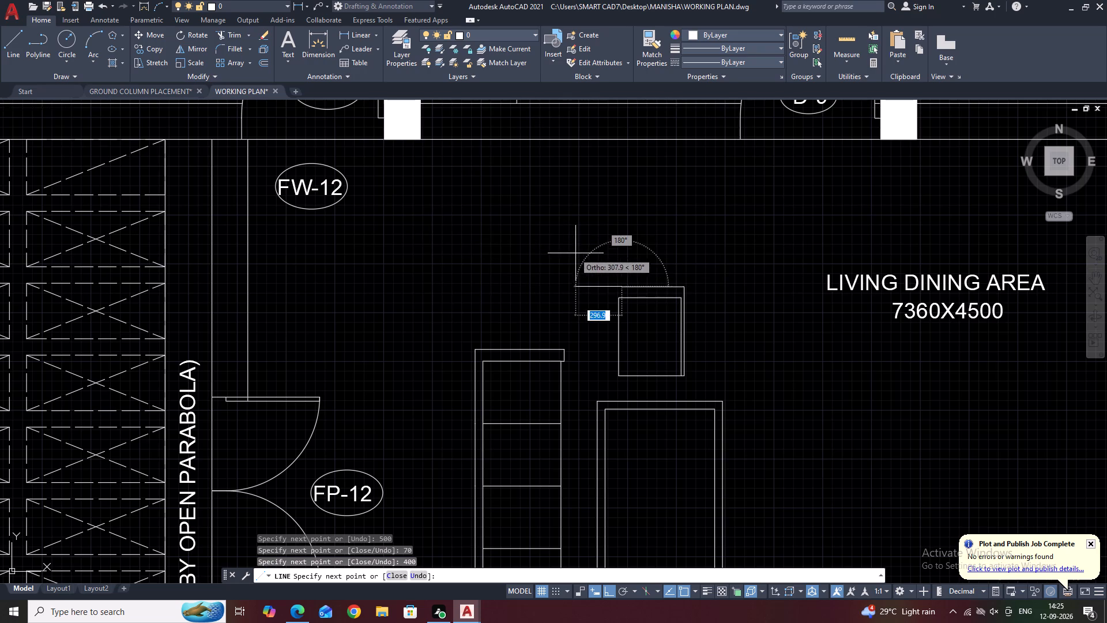
Continue the outline west to align with the seat's west edge, 50 further west, south to the seat's base, and back to its southwest corner.
{"action": "scroll", "coordinate": [614, 275], "scroll_direction": "up", "scroll_amount": 3}
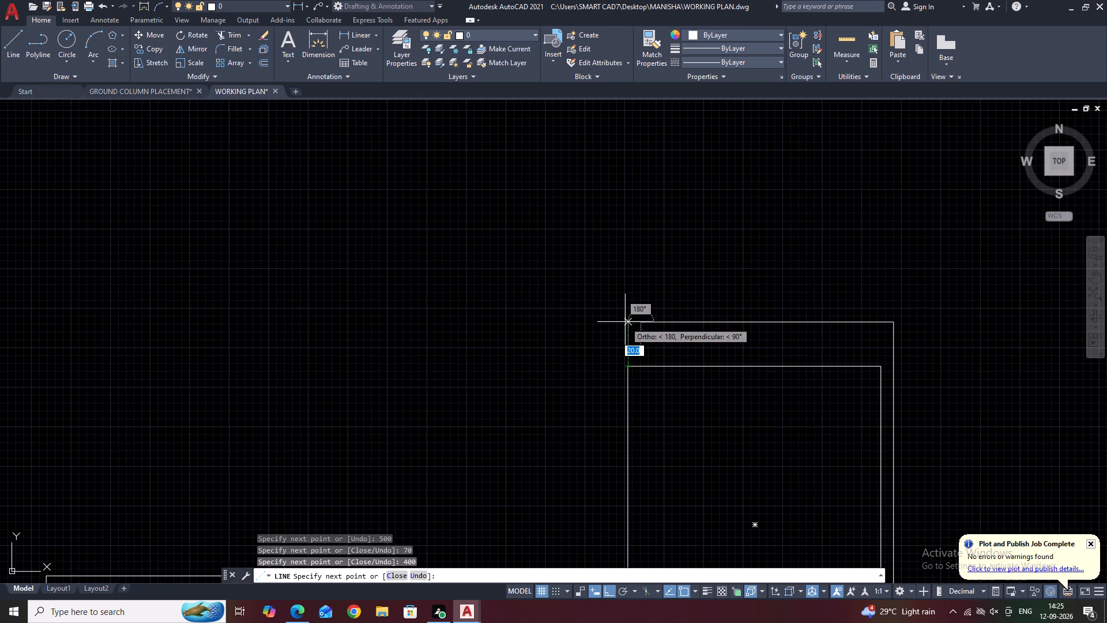
{"action": "left_click", "coordinate": [628, 324]}
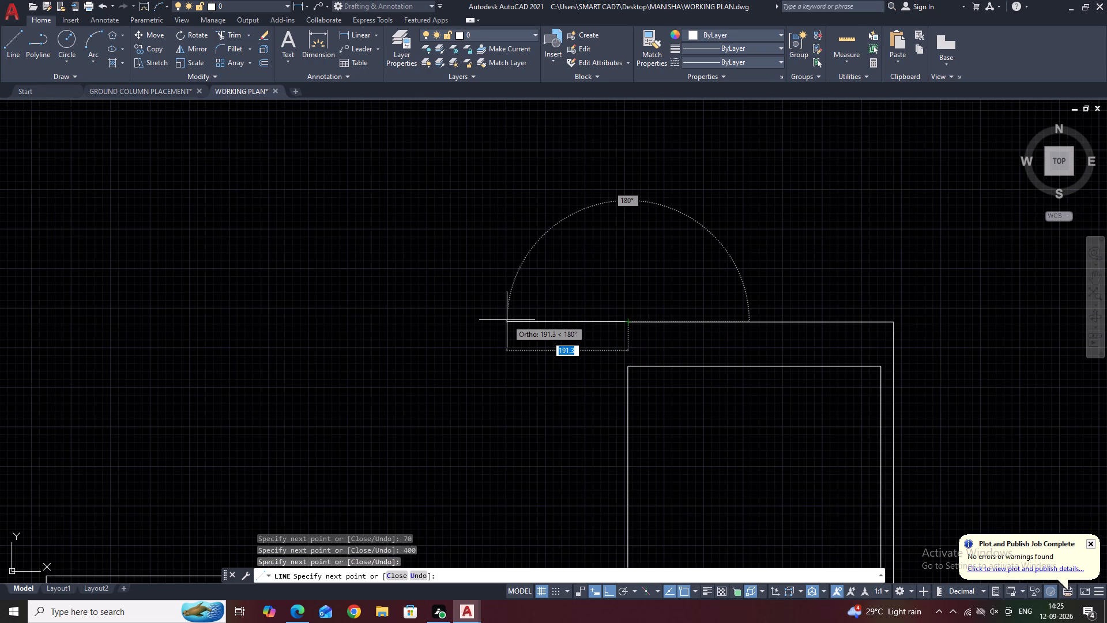
{"action": "type", "text": "50"}
{"action": "key", "text": "Return"}
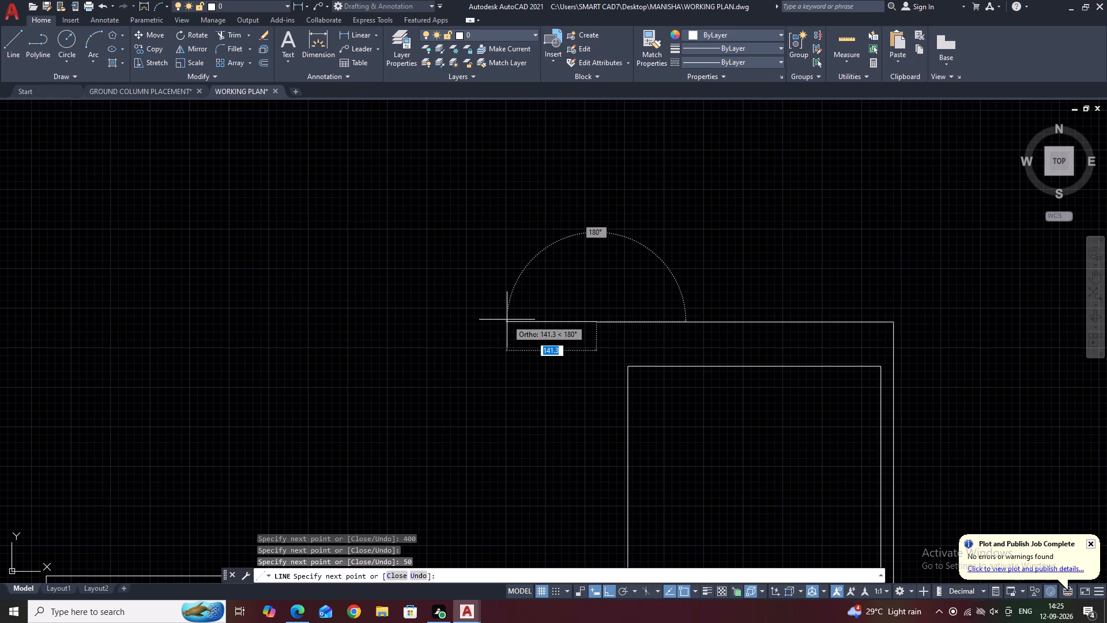
{"action": "scroll", "coordinate": [545, 390], "scroll_direction": "down", "scroll_amount": 3}
{"action": "scroll", "coordinate": [584, 462], "scroll_direction": "up", "scroll_amount": 2}
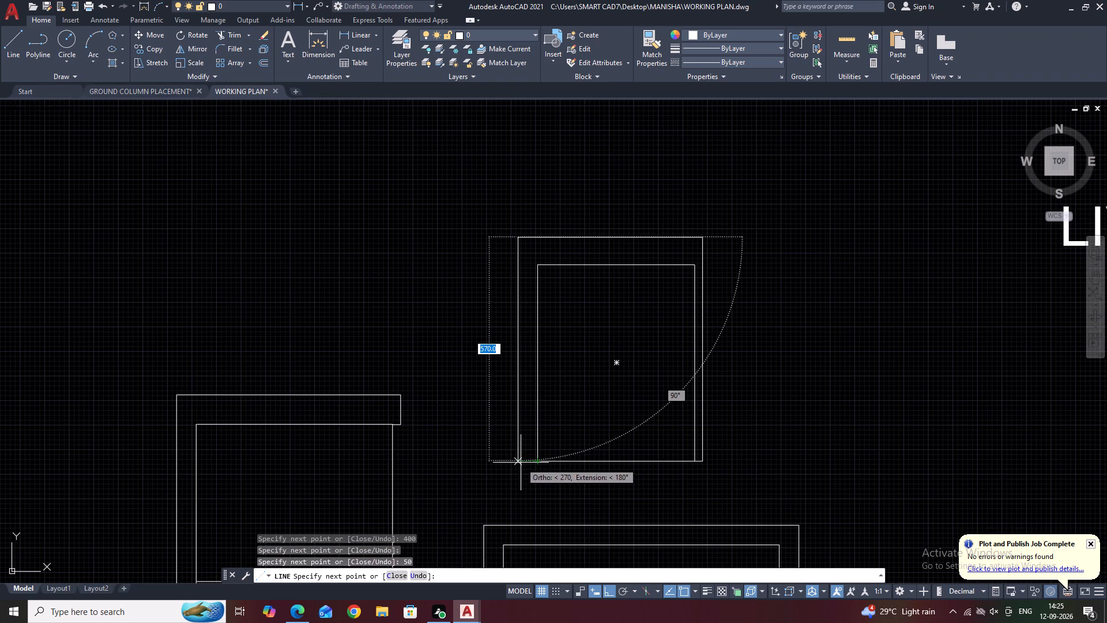
{"action": "left_click", "coordinate": [518, 463]}
{"action": "left_click", "coordinate": [540, 463]}
{"action": "key", "text": "space"}
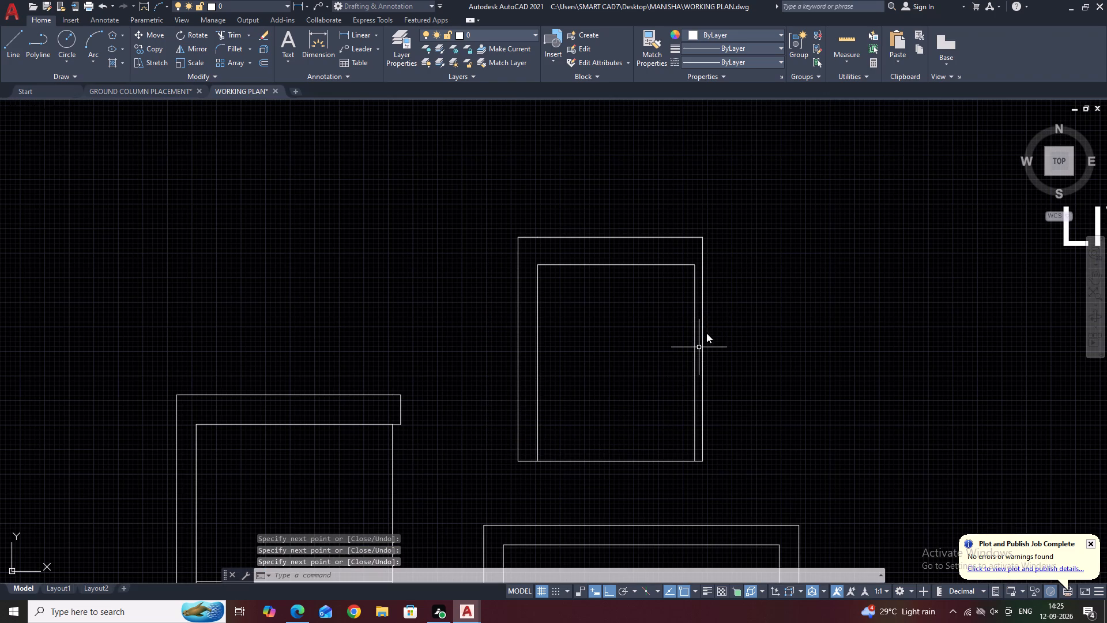
Delete the outline's two east side lines and the short base line beside the single seat.
{"action": "left_click", "coordinate": [702, 326]}
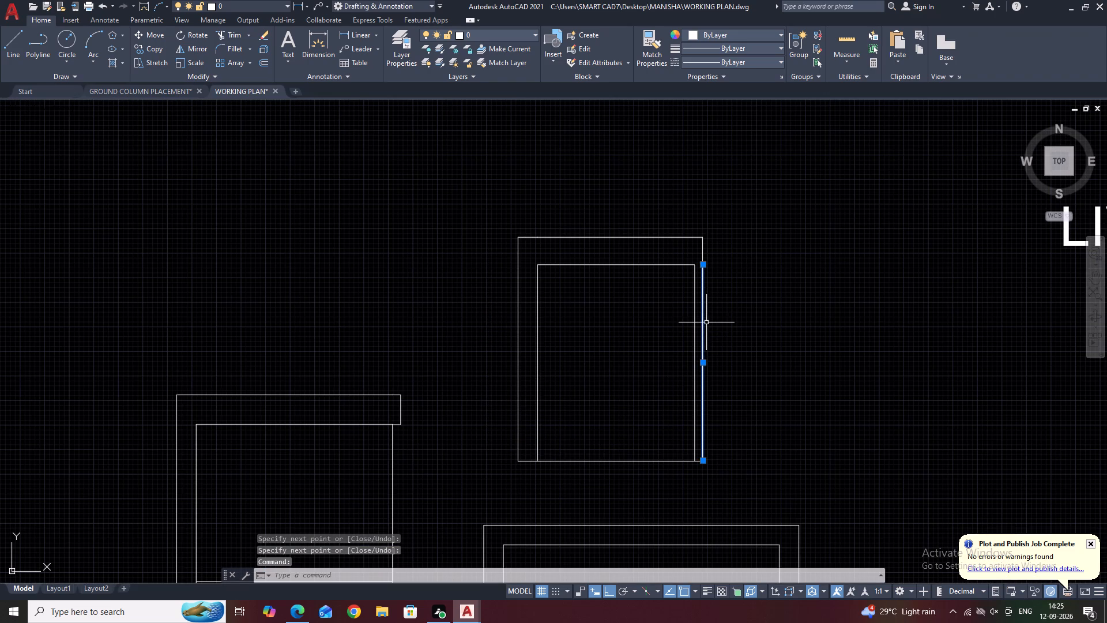
{"action": "key", "text": "Delete"}
{"action": "left_click", "coordinate": [702, 254]}
{"action": "key", "text": "Delete"}
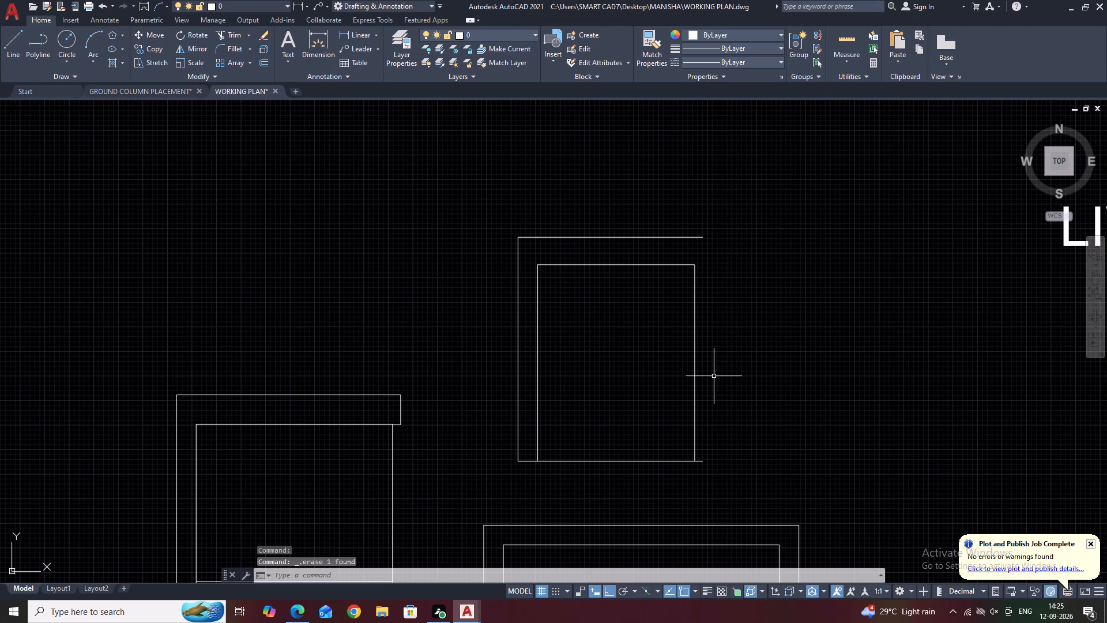
{"action": "scroll", "coordinate": [705, 457], "scroll_direction": "up", "scroll_amount": 2}
{"action": "left_click", "coordinate": [706, 450]}
{"action": "left_click", "coordinate": [679, 492]}
{"action": "key", "text": "Delete"}
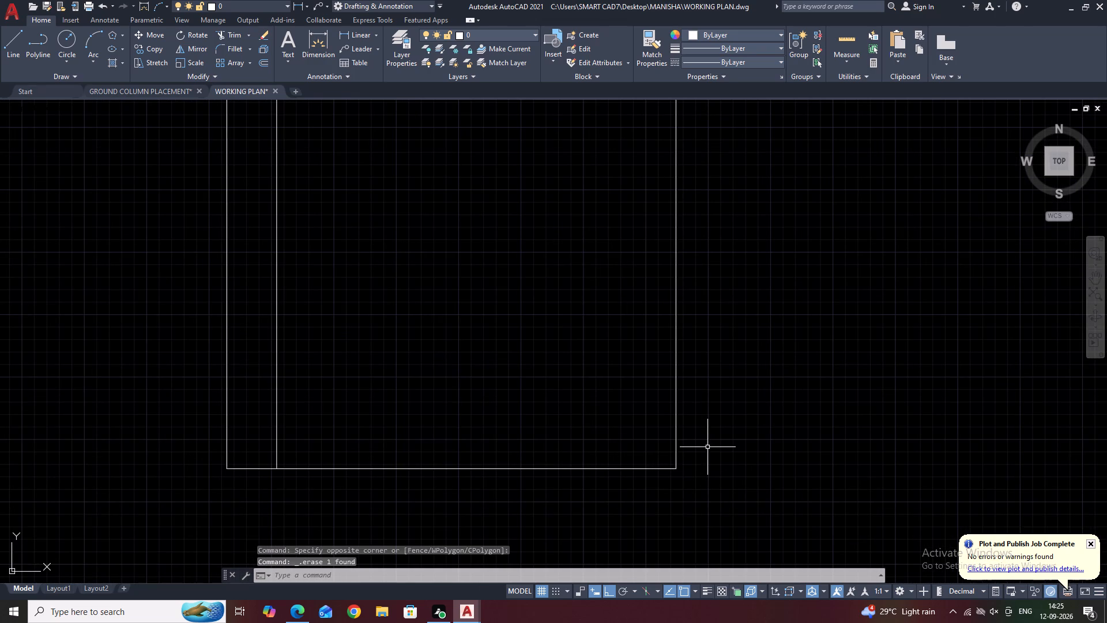
Draw the single seat's east arm outline: 50 east from the southeast corner, north to the outer back line, and west to its end.
{"action": "type", "text": "L"}
{"action": "key", "text": "space"}
{"action": "left_click", "coordinate": [675, 468]}
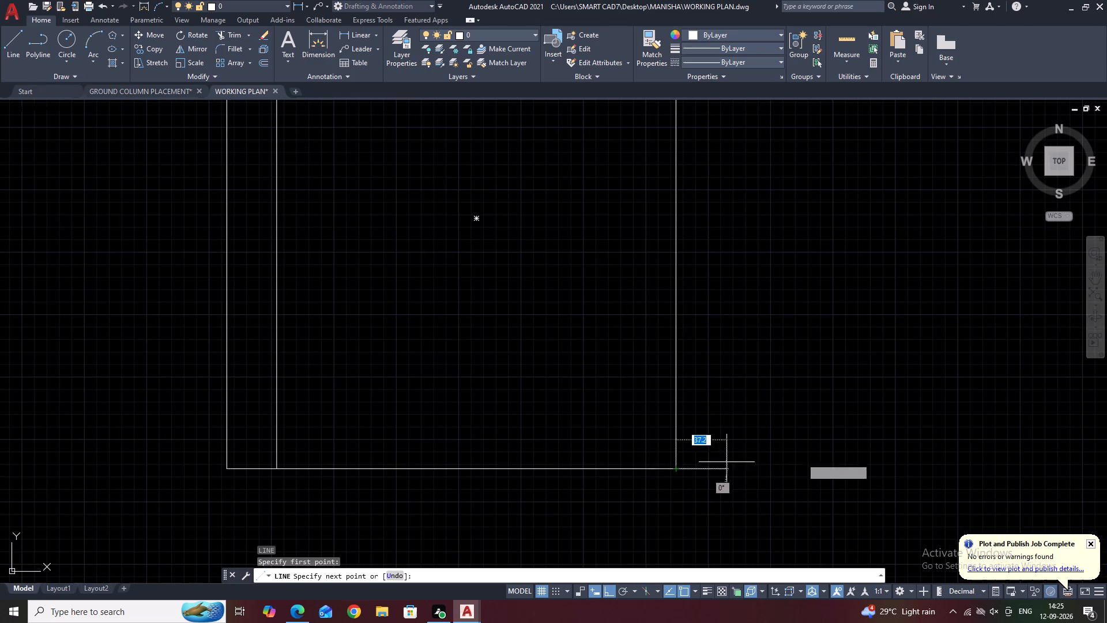
{"action": "type", "text": "50"}
{"action": "key", "text": "Return"}
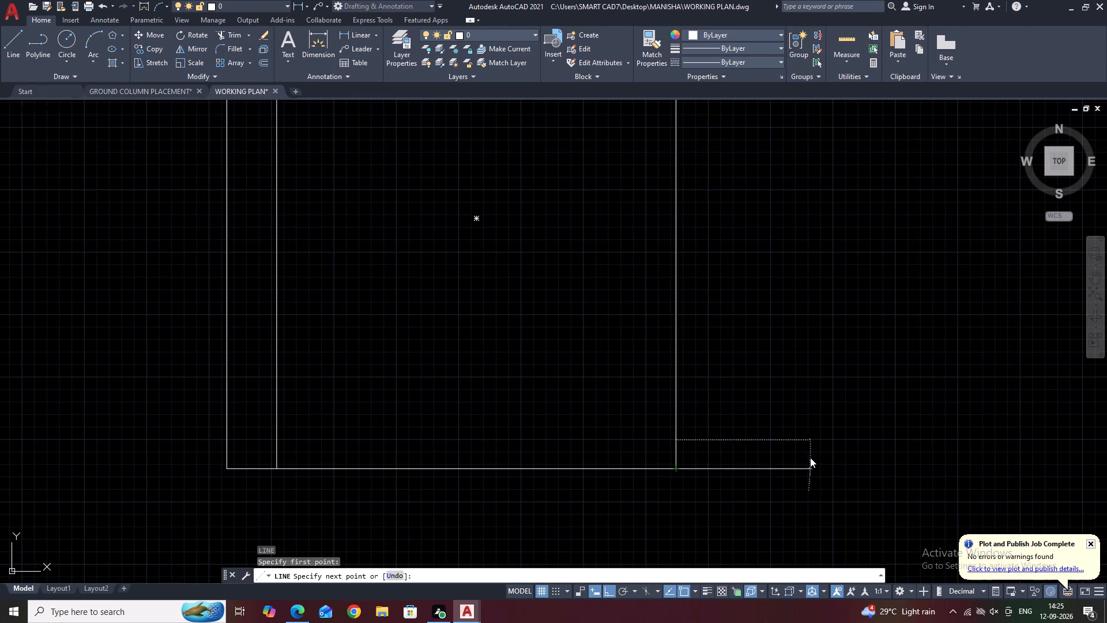
{"action": "scroll", "coordinate": [774, 304], "scroll_direction": "down", "scroll_amount": 3}
{"action": "scroll", "coordinate": [761, 207], "scroll_direction": "up", "scroll_amount": 1}
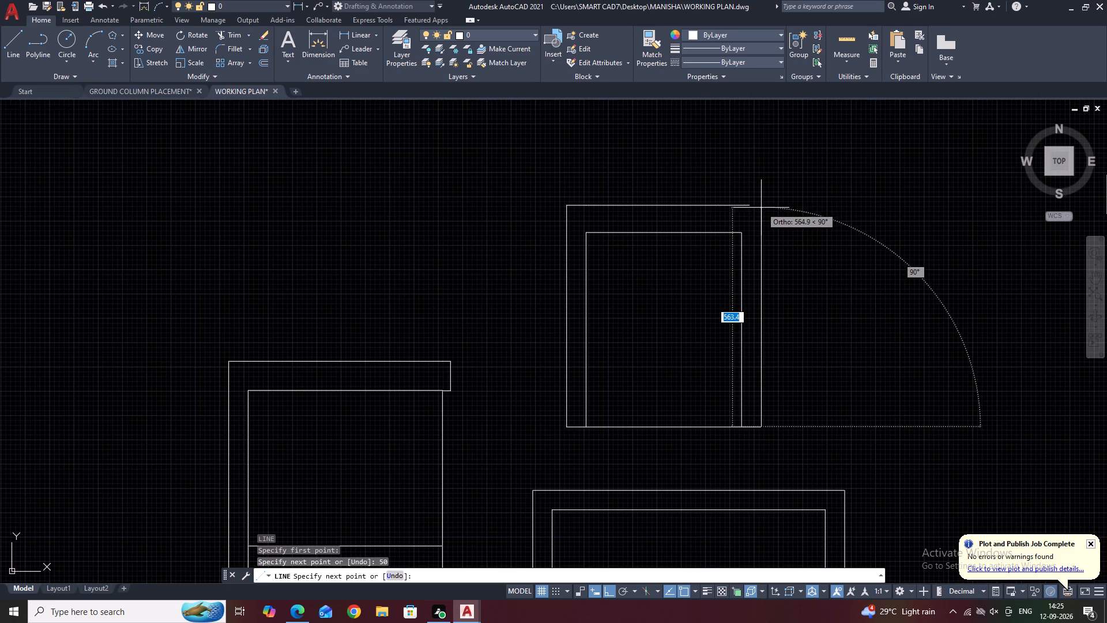
{"action": "left_click", "coordinate": [762, 205]}
{"action": "left_click", "coordinate": [745, 207]}
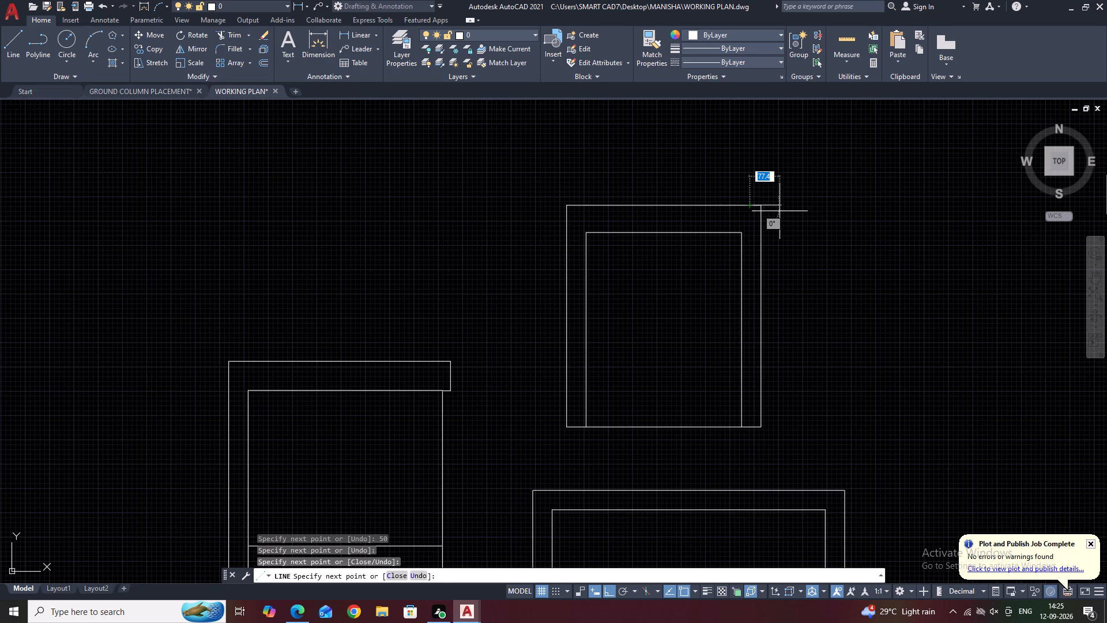
{"action": "key", "text": "Escape"}
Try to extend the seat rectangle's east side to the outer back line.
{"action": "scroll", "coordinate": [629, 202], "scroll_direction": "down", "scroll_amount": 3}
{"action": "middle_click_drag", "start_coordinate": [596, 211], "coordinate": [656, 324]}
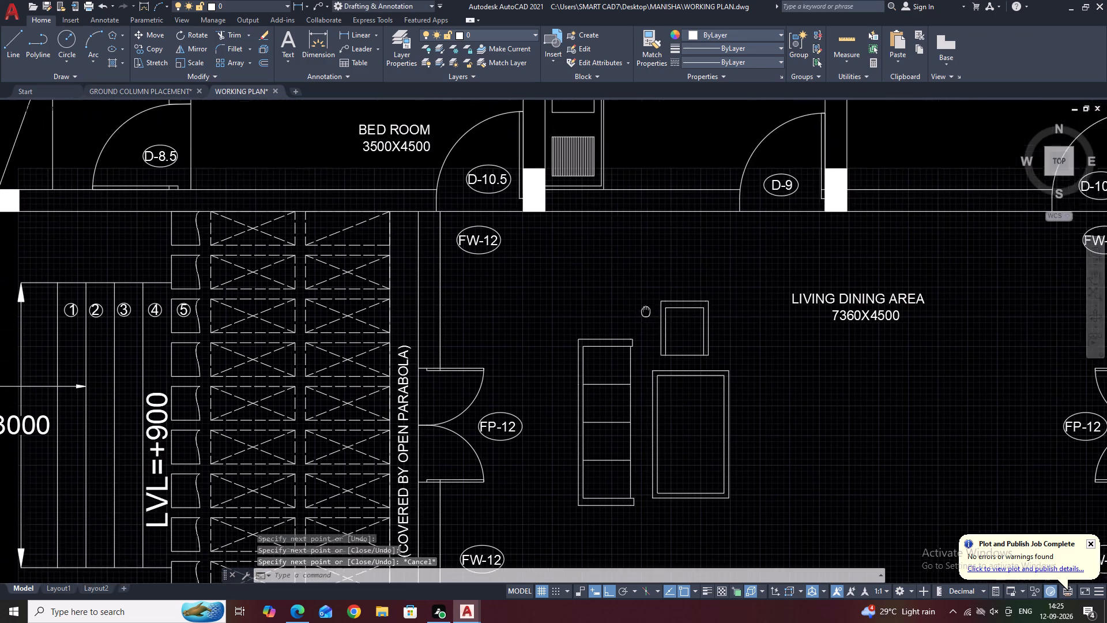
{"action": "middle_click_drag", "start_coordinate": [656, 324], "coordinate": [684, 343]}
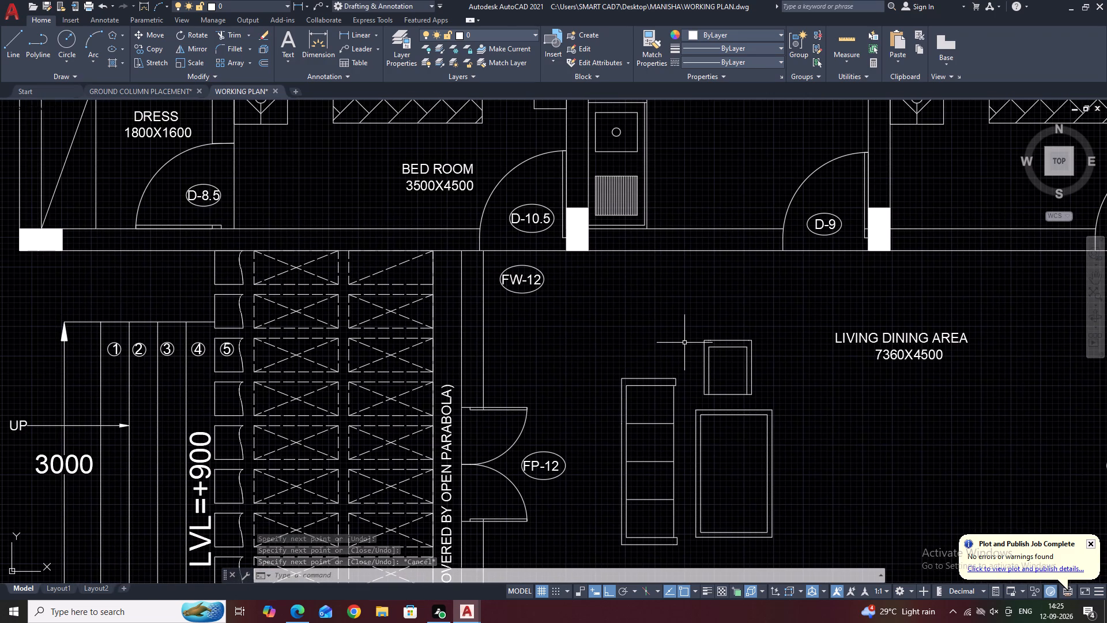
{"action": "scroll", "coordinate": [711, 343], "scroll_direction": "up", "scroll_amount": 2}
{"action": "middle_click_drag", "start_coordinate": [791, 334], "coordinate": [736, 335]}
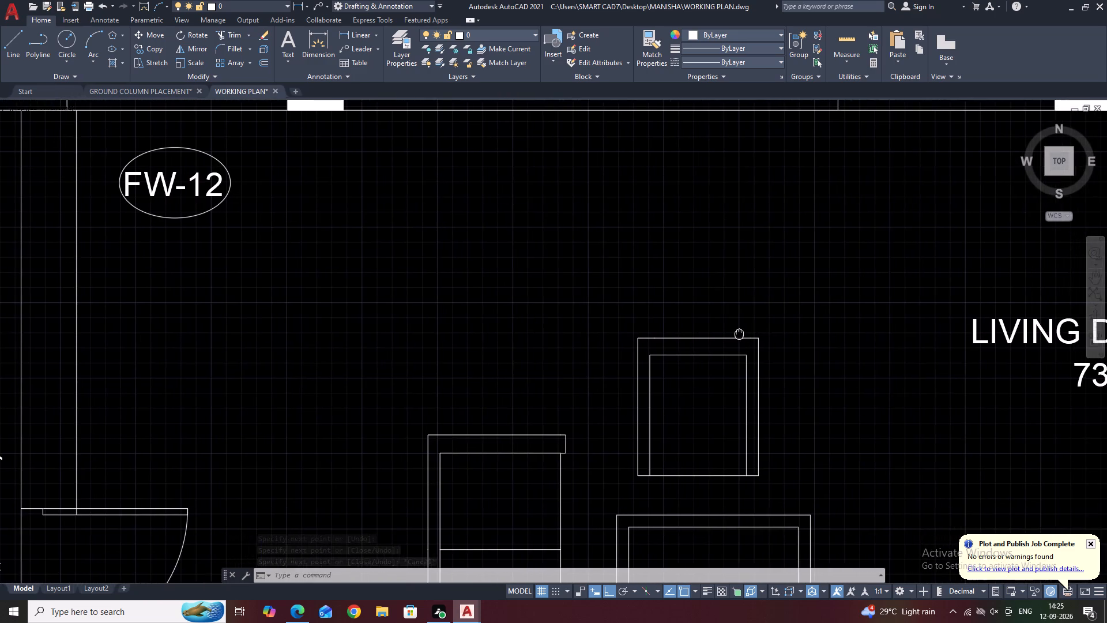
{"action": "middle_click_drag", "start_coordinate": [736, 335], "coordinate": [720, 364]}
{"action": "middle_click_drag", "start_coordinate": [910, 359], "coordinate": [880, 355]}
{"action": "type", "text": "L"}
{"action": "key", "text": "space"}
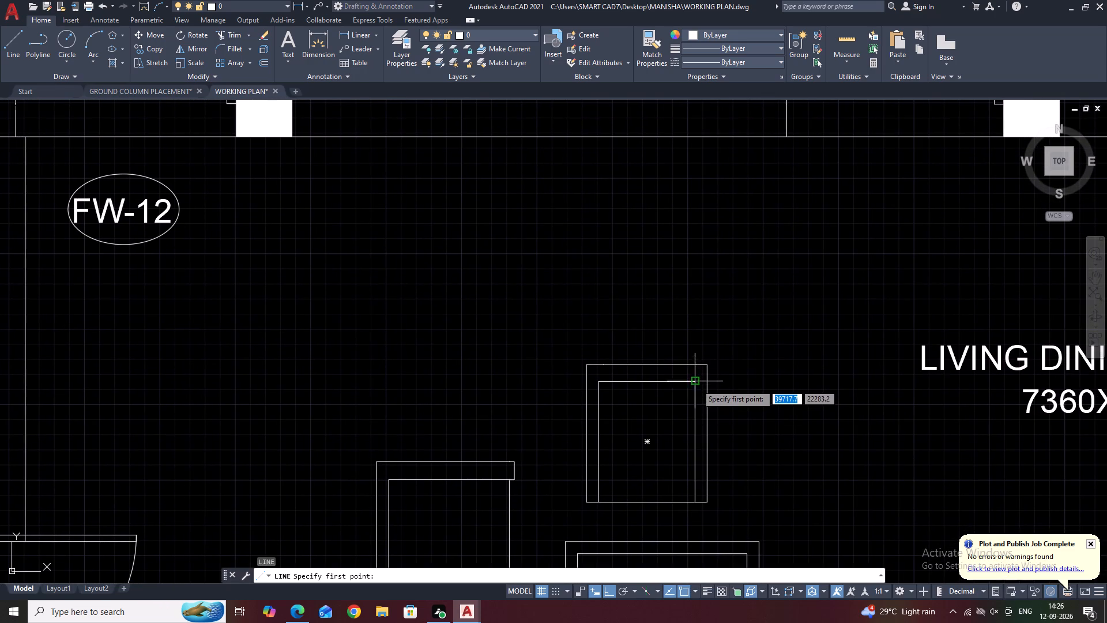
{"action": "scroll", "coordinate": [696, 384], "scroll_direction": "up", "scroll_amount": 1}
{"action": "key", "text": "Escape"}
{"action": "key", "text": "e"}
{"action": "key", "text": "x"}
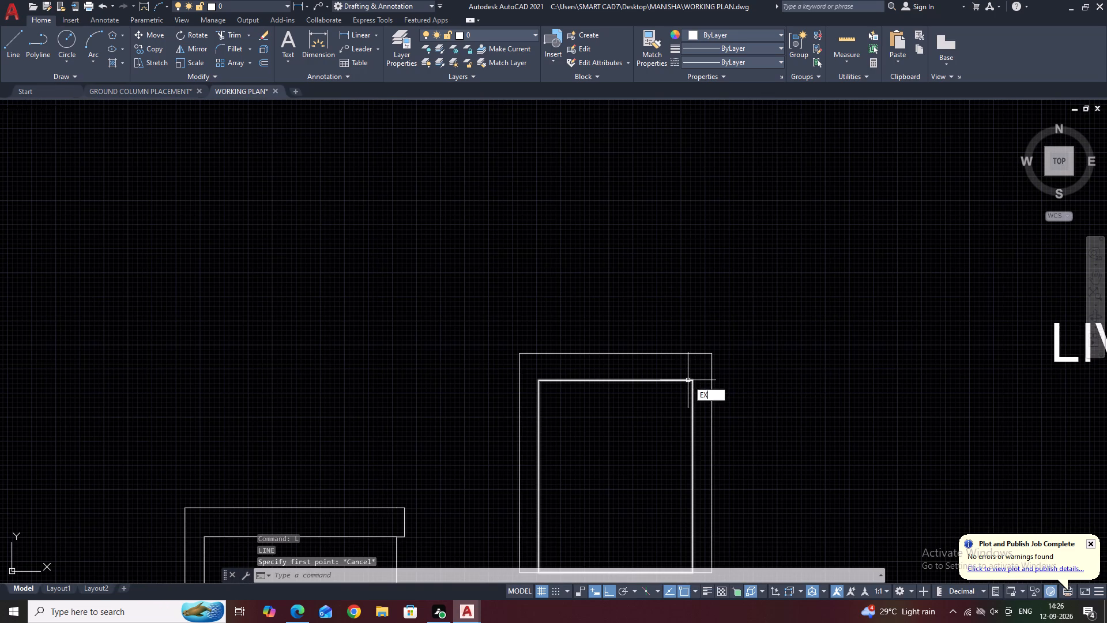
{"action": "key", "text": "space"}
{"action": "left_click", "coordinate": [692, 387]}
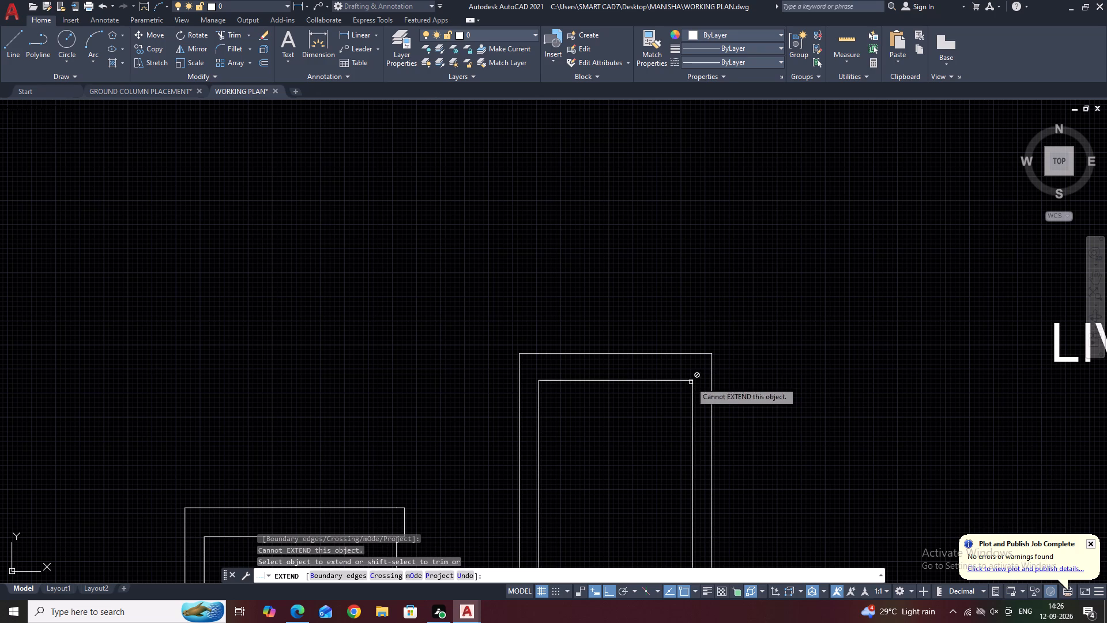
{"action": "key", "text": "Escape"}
Draw two short lines from the seat rectangle's northeast and northwest corners north to the outer back line.
{"action": "type", "text": "L"}
{"action": "key", "text": "space"}
{"action": "left_click", "coordinate": [692, 380]}
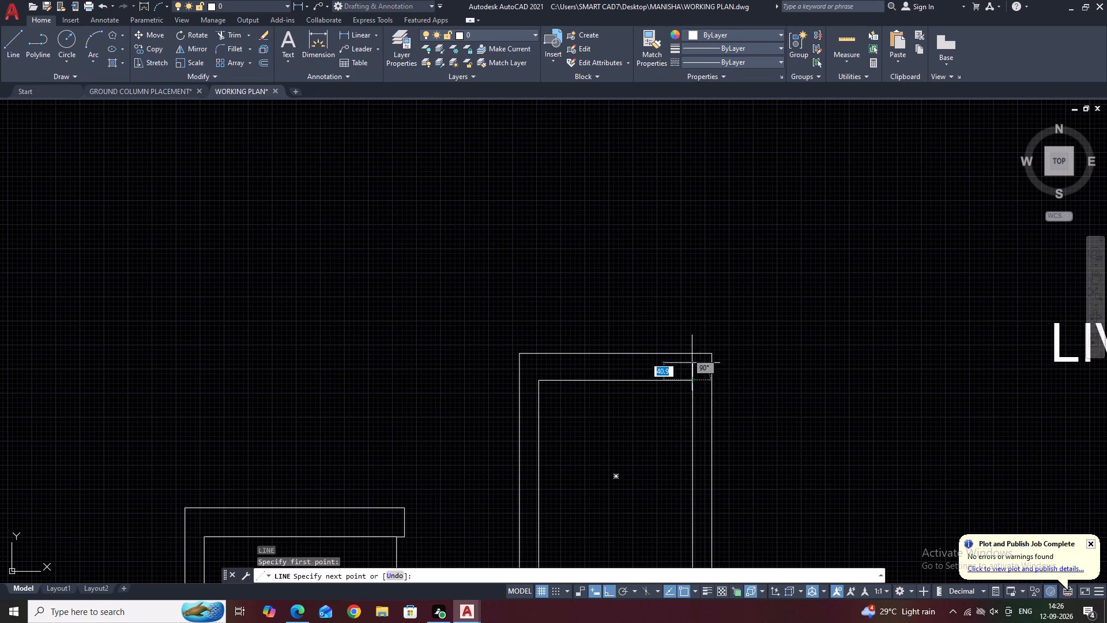
{"action": "left_click", "coordinate": [691, 352]}
{"action": "key", "text": "space"}
{"action": "key", "text": "space"}
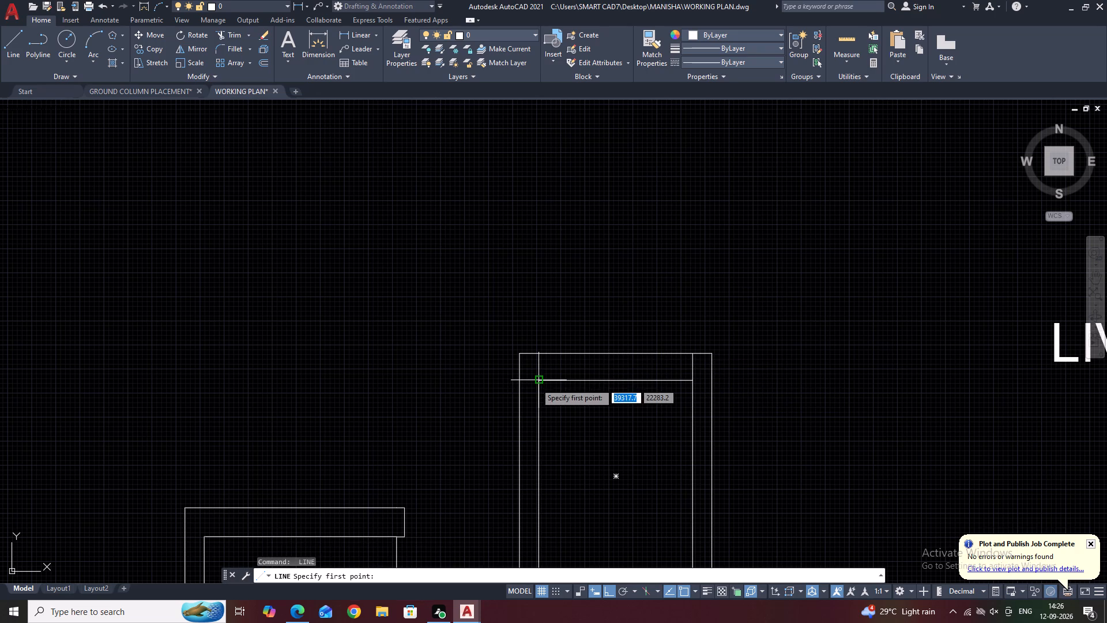
{"action": "left_click", "coordinate": [539, 383]}
{"action": "left_click", "coordinate": [537, 352]}
{"action": "key", "text": "Escape"}
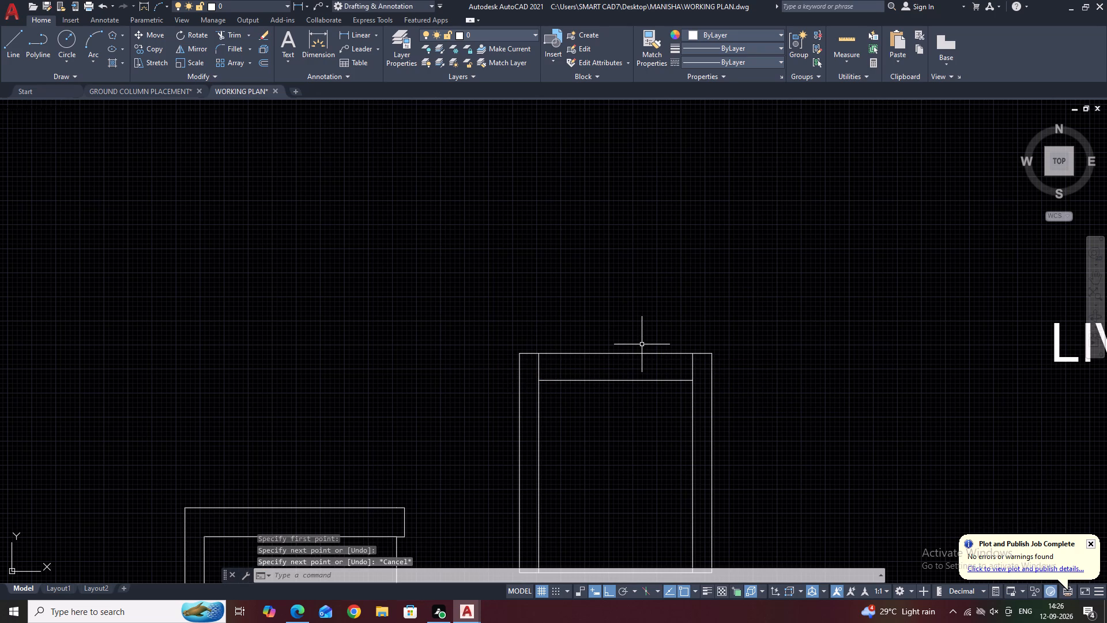
Fillet the paired side lines at the north ends of the east and west arms into semicircular caps.
{"action": "type", "text": "F"}
{"action": "key", "text": "space"}
{"action": "left_click", "coordinate": [694, 368]}
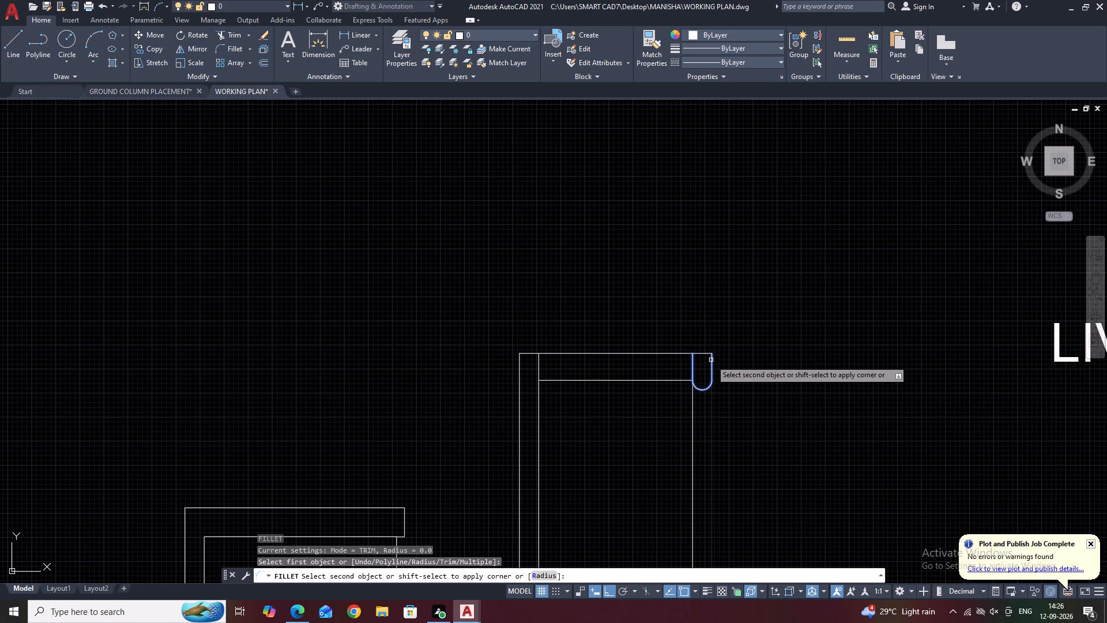
{"action": "key", "text": "Escape"}
{"action": "key", "text": "space"}
{"action": "left_click", "coordinate": [712, 359]}
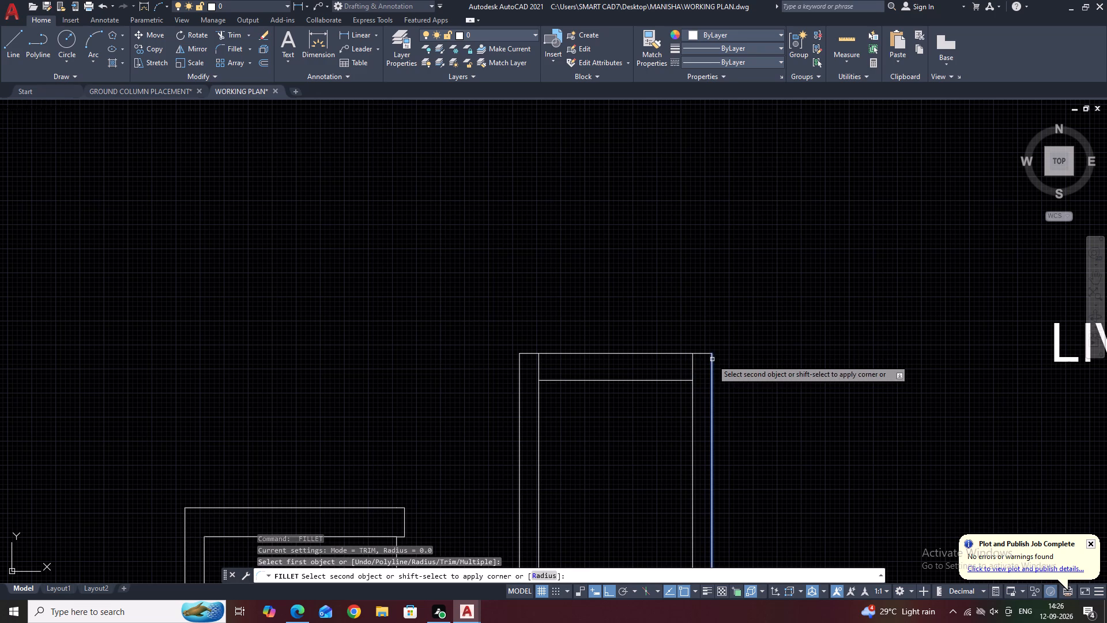
{"action": "left_click", "coordinate": [692, 361]}
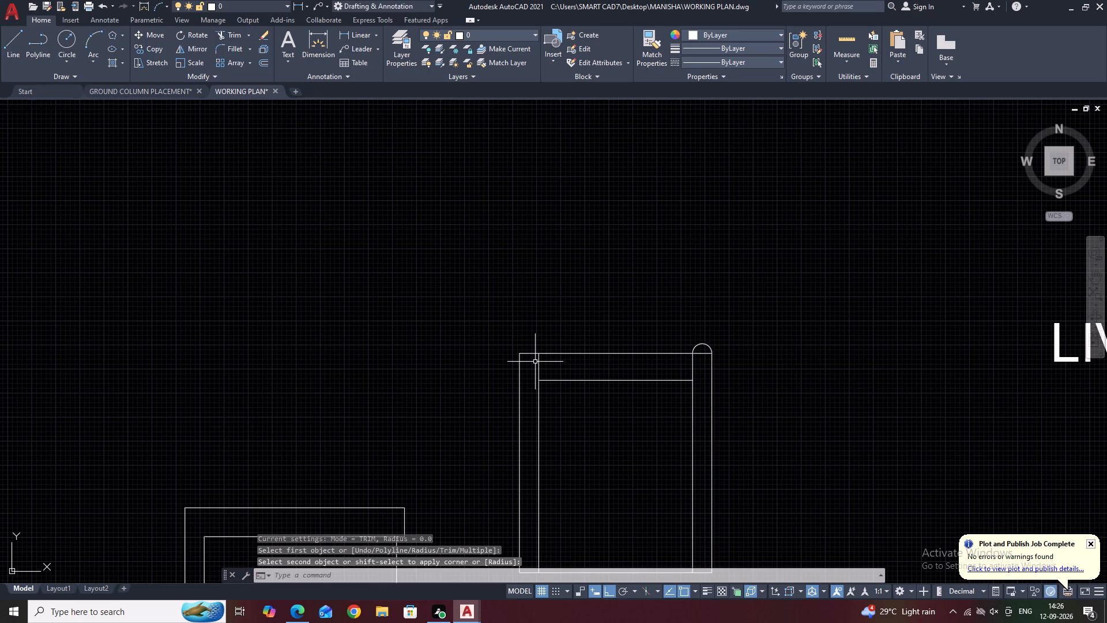
{"action": "key", "text": "space"}
{"action": "left_click", "coordinate": [520, 363]}
{"action": "left_click", "coordinate": [540, 363]}
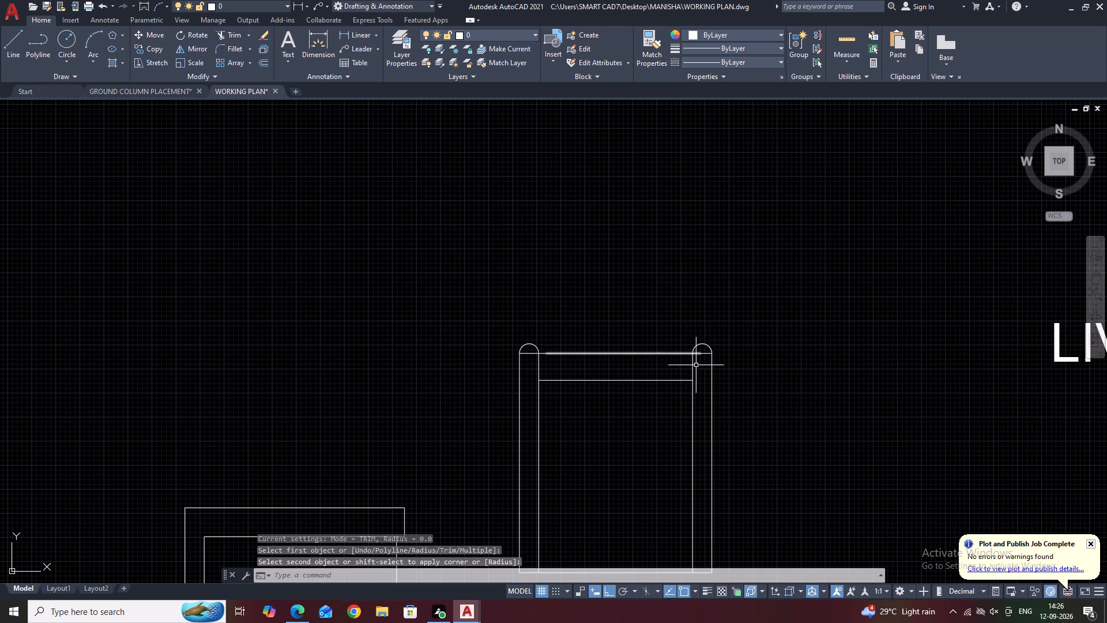
{"action": "middle_click_drag", "start_coordinate": [710, 388], "coordinate": [755, 289]}
{"action": "key", "text": "Escape"}
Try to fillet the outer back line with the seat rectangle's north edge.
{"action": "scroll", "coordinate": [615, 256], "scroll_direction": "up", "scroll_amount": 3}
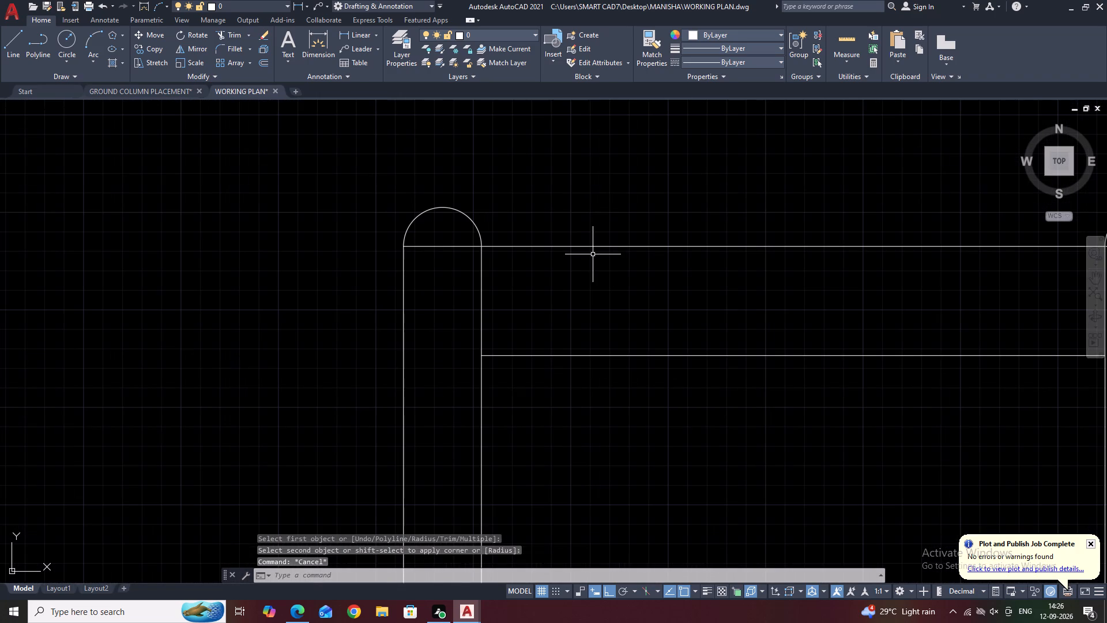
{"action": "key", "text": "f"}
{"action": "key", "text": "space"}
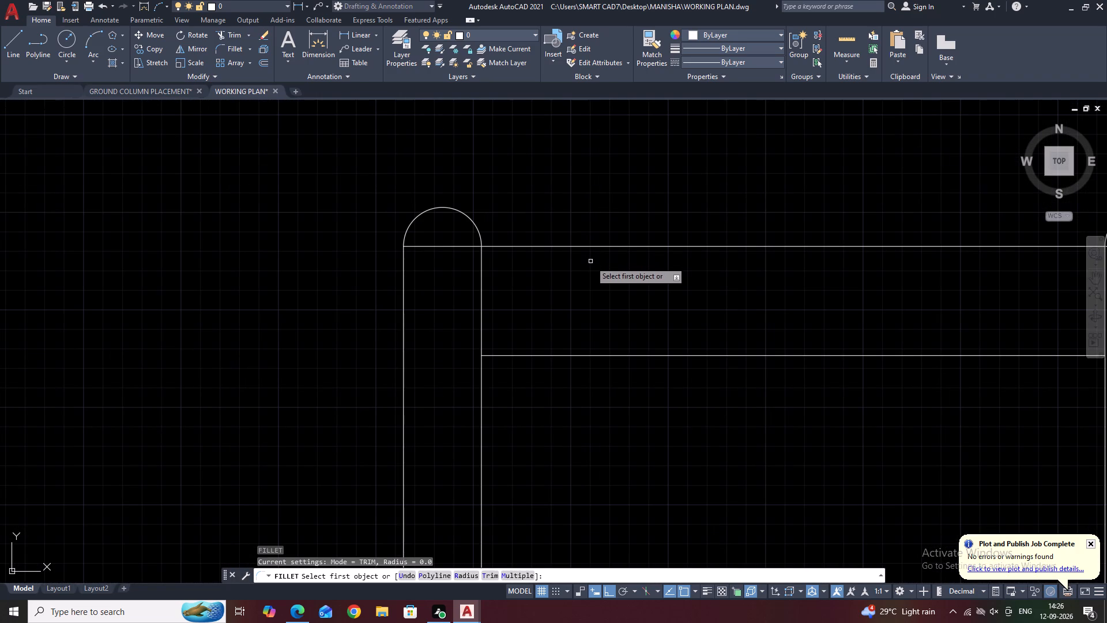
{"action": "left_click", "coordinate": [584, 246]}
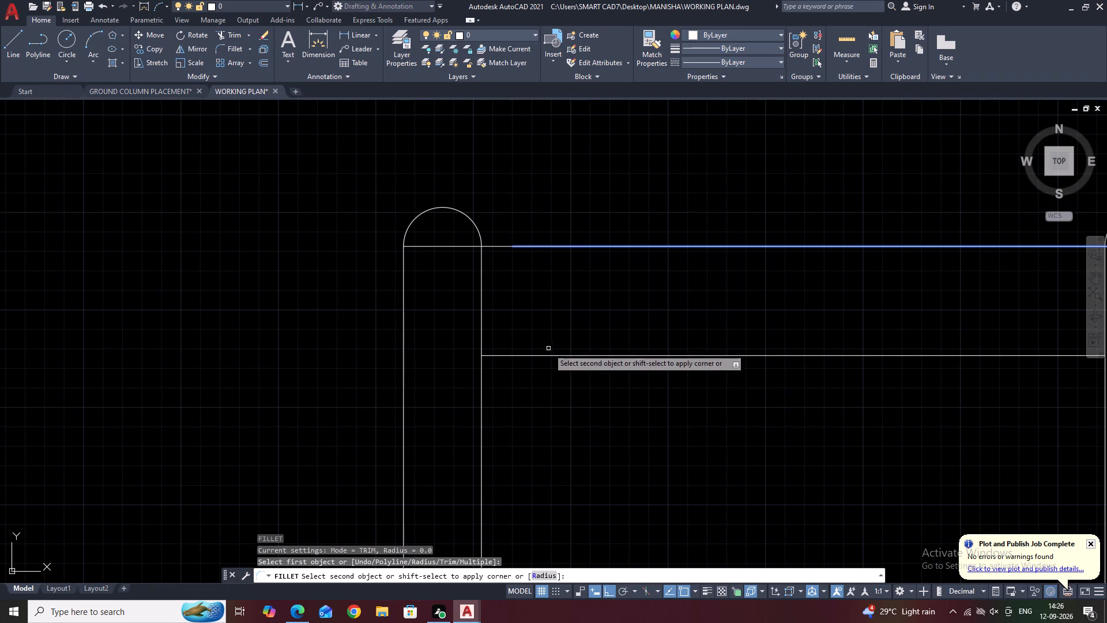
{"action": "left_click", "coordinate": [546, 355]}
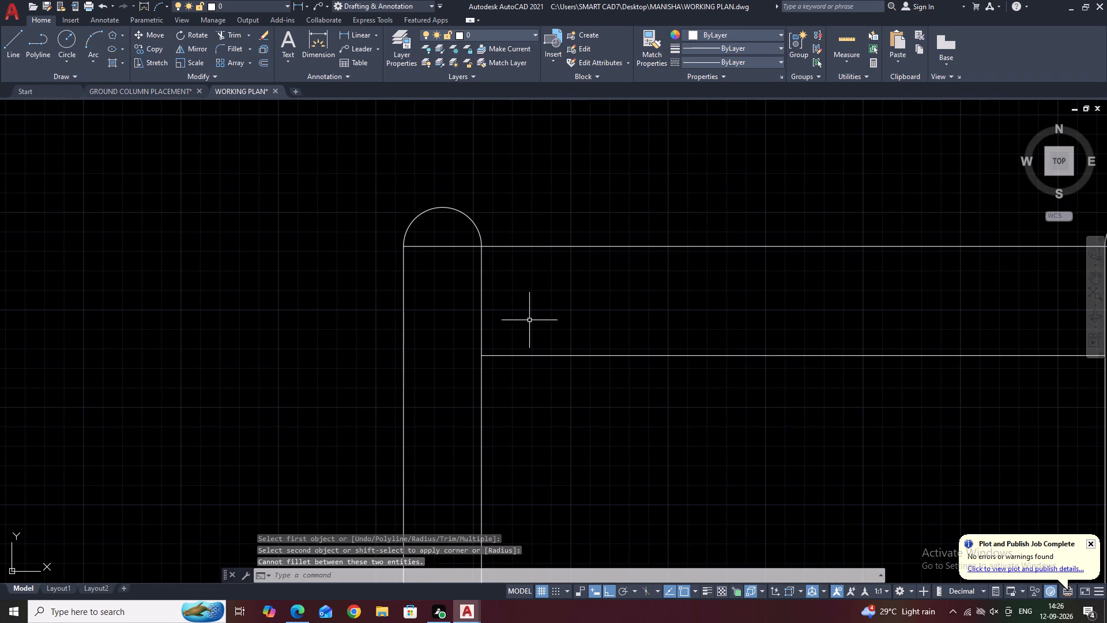
Delete the short back line segment east of the west arm and the line across that arm's rounded end.
{"action": "left_click", "coordinate": [503, 247]}
{"action": "key", "text": "Delete"}
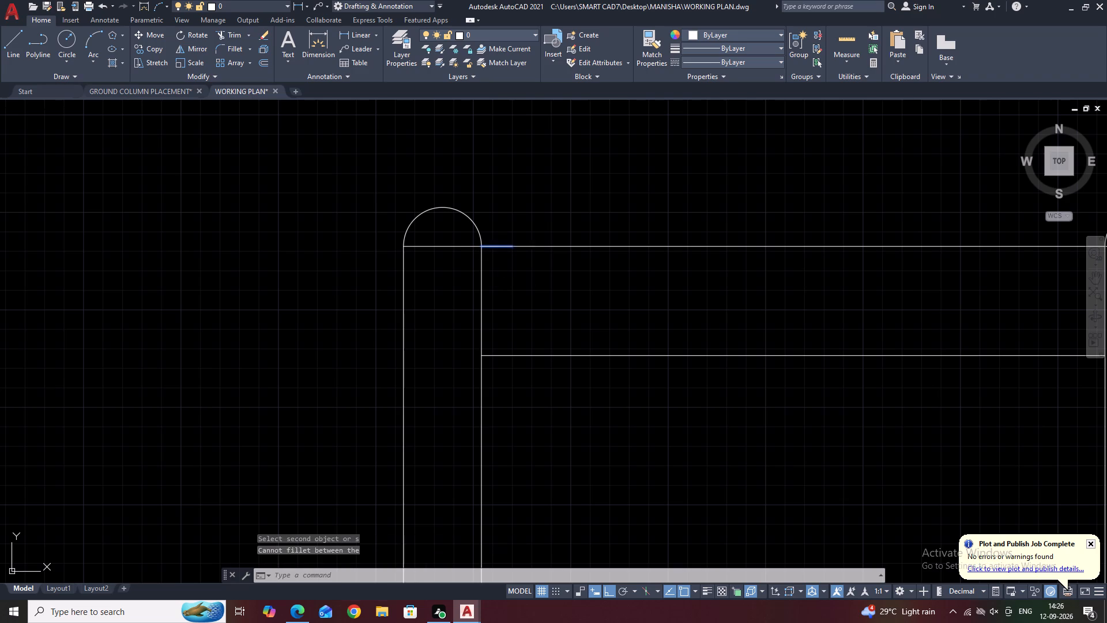
{"action": "left_click_drag", "start_coordinate": [353, 207], "coordinate": [362, 218]}
{"action": "left_click", "coordinate": [382, 189]}
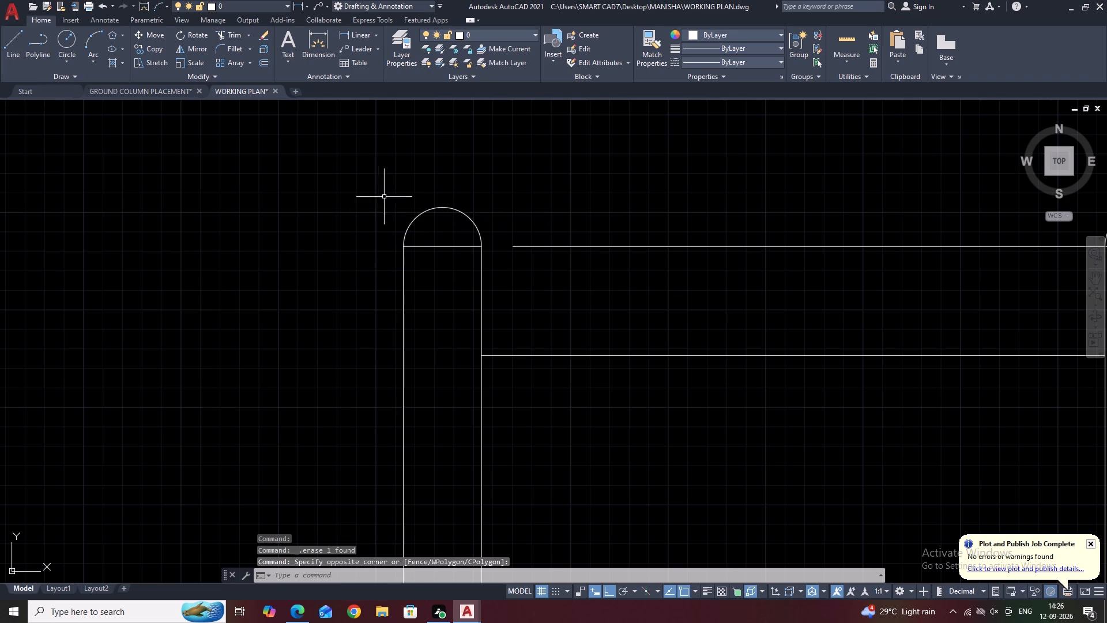
{"action": "left_click", "coordinate": [390, 239]}
{"action": "left_click", "coordinate": [518, 271]}
{"action": "key", "text": "Delete"}
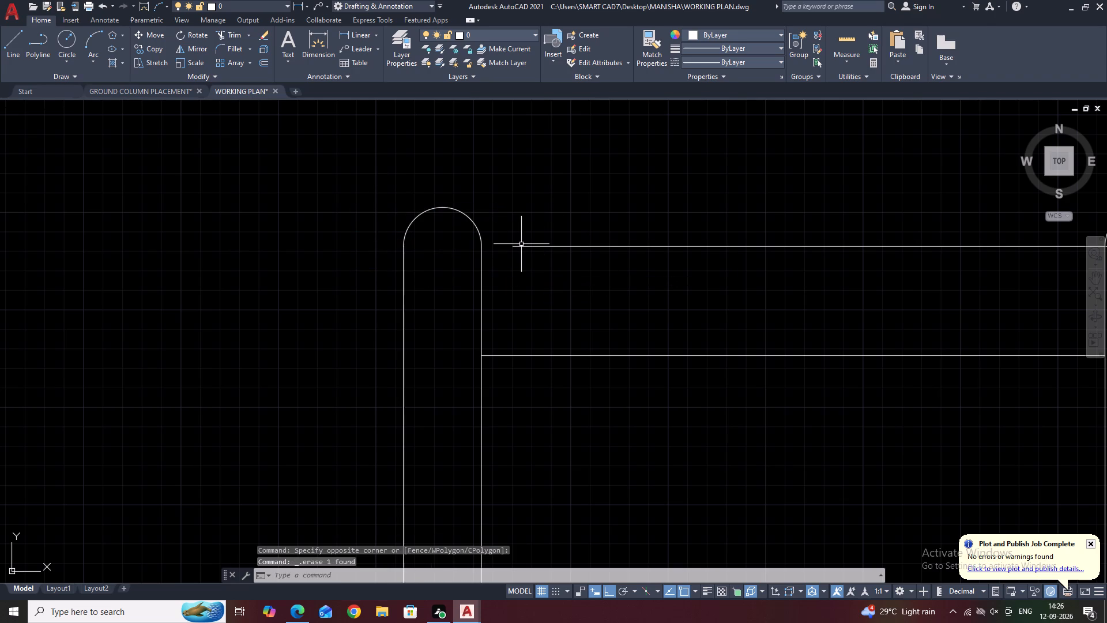
Draw a three-point arc from the outer back line's west end down to the seat rectangle's north edge.
{"action": "type", "text": "A"}
{"action": "key", "text": "space"}
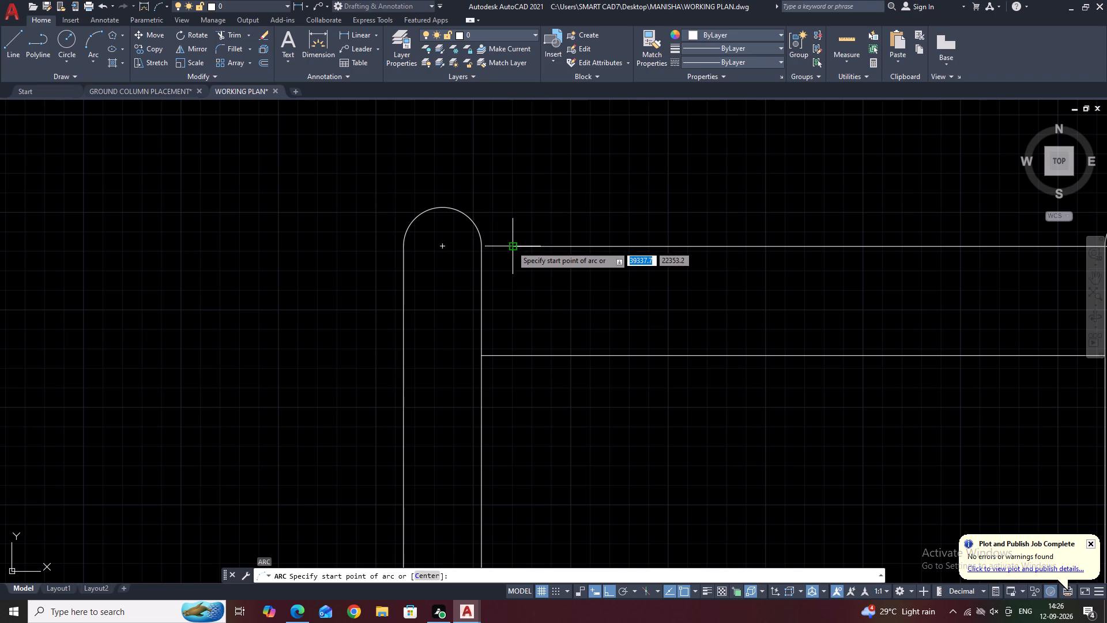
{"action": "left_click", "coordinate": [511, 246]}
{"action": "left_click", "coordinate": [510, 301]}
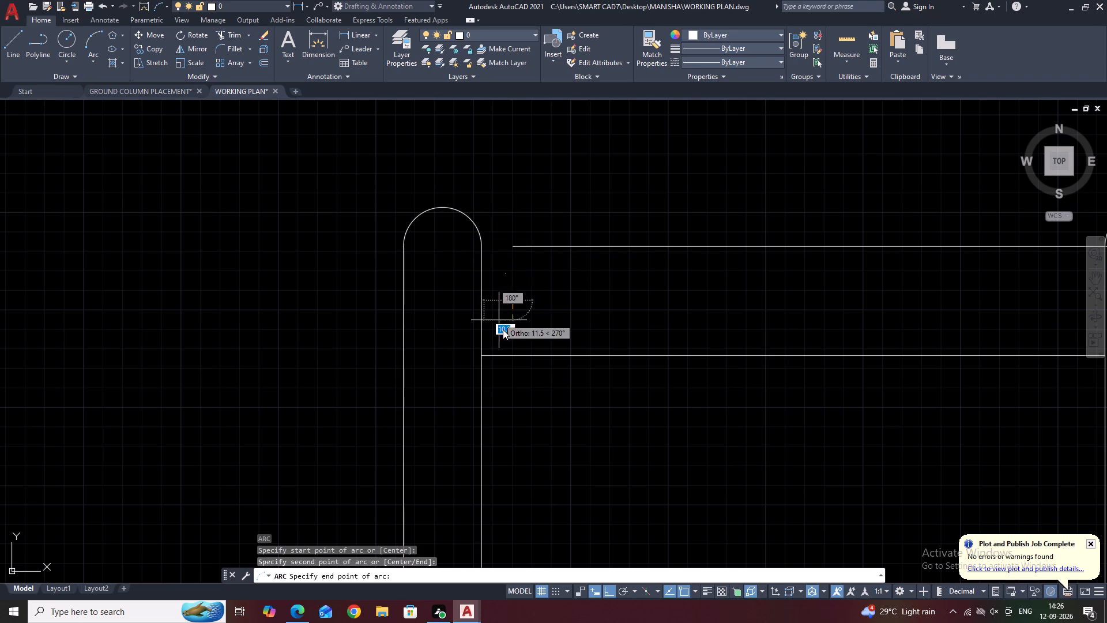
{"action": "left_click", "coordinate": [544, 358]}
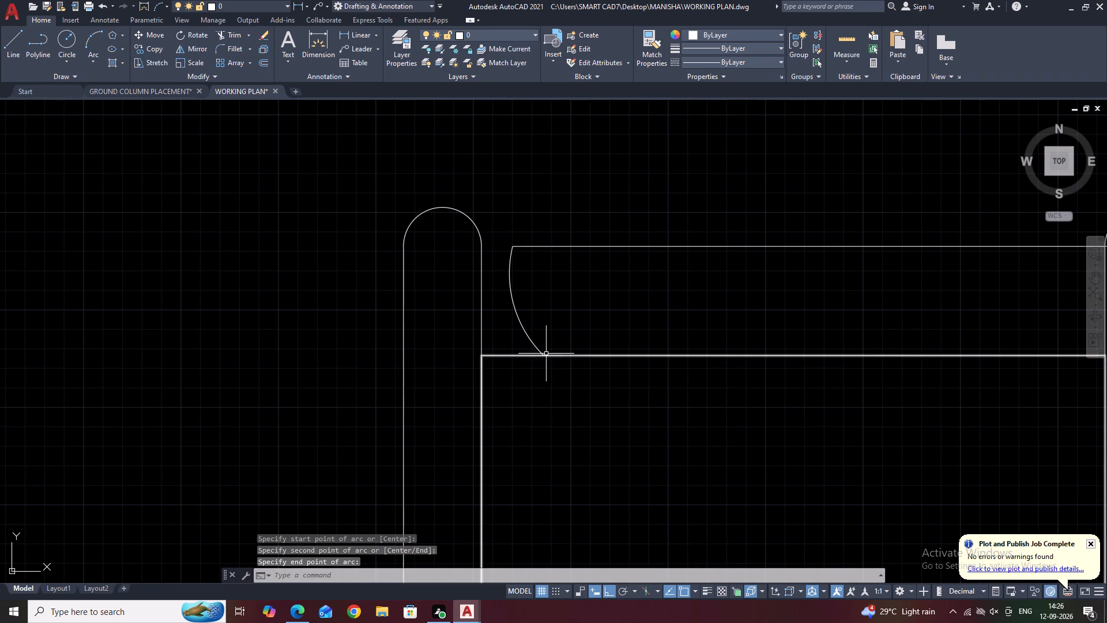
Reshape the backrest arc by stretching its midpoint west into the arm and its lower end west along the seat's north edge.
{"action": "left_click", "coordinate": [540, 321]}
{"action": "left_click", "coordinate": [506, 321]}
{"action": "left_click", "coordinate": [516, 305]}
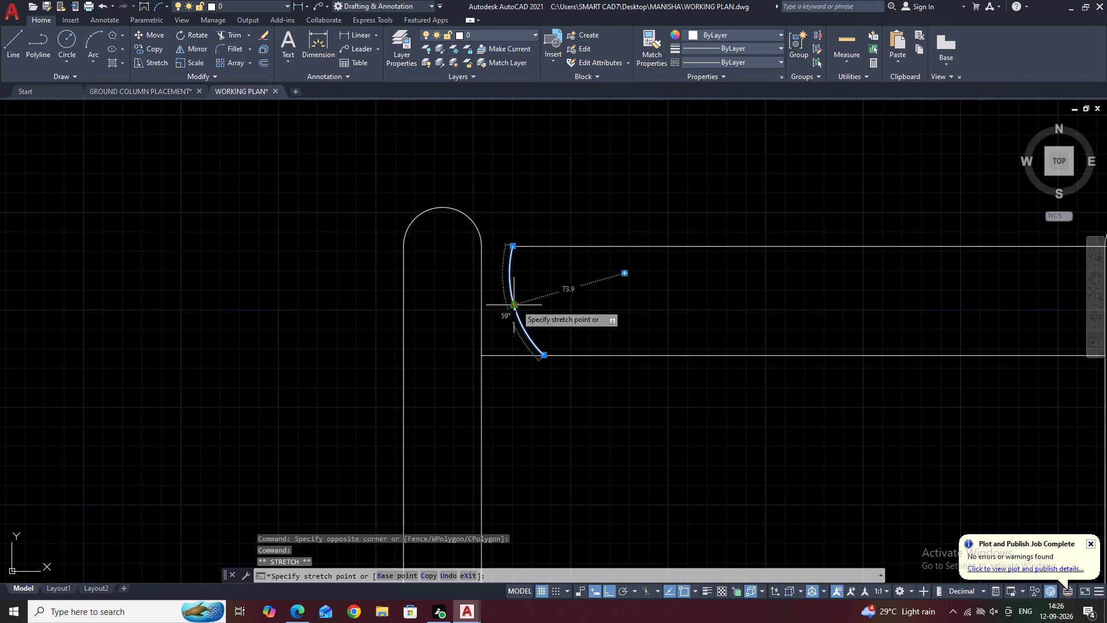
{"action": "left_click", "coordinate": [462, 296]}
{"action": "left_click", "coordinate": [545, 356]}
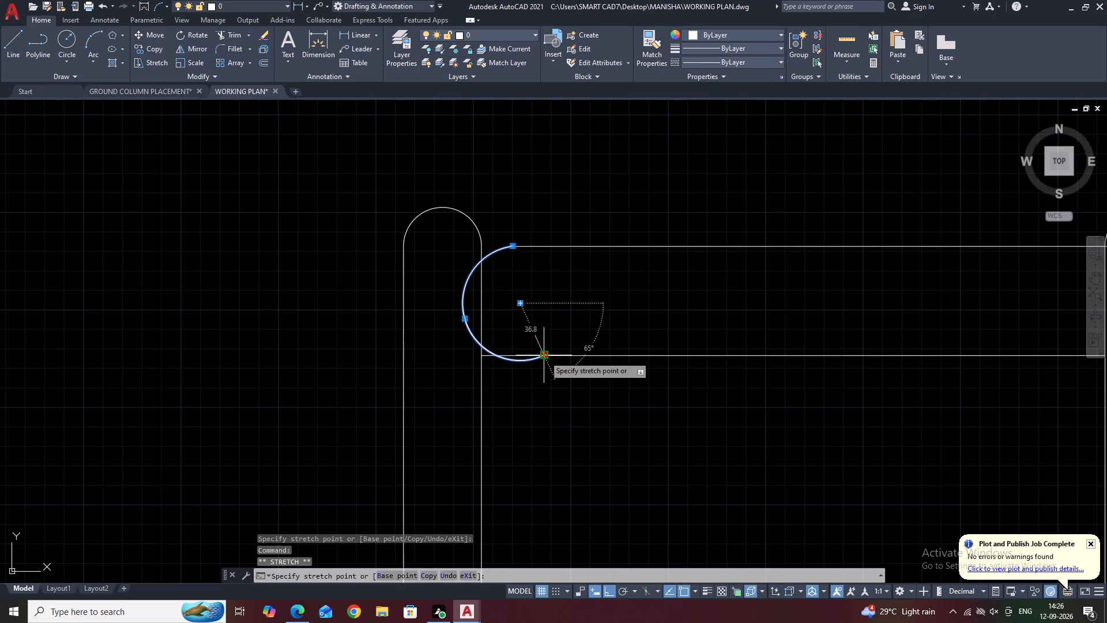
{"action": "left_click", "coordinate": [507, 357]}
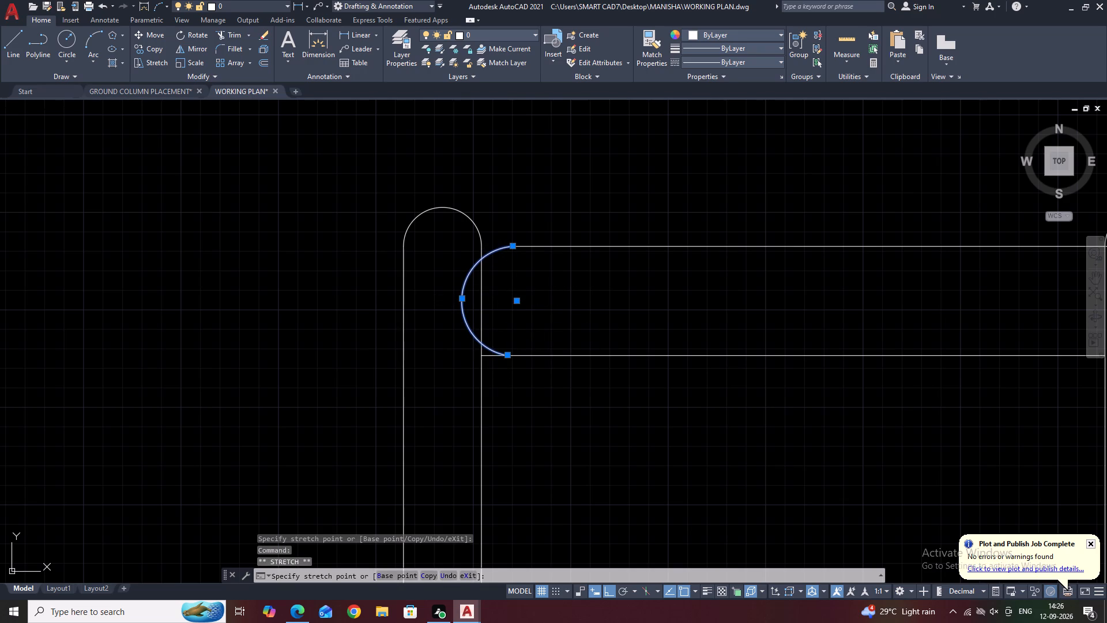
{"action": "key", "text": "Escape"}
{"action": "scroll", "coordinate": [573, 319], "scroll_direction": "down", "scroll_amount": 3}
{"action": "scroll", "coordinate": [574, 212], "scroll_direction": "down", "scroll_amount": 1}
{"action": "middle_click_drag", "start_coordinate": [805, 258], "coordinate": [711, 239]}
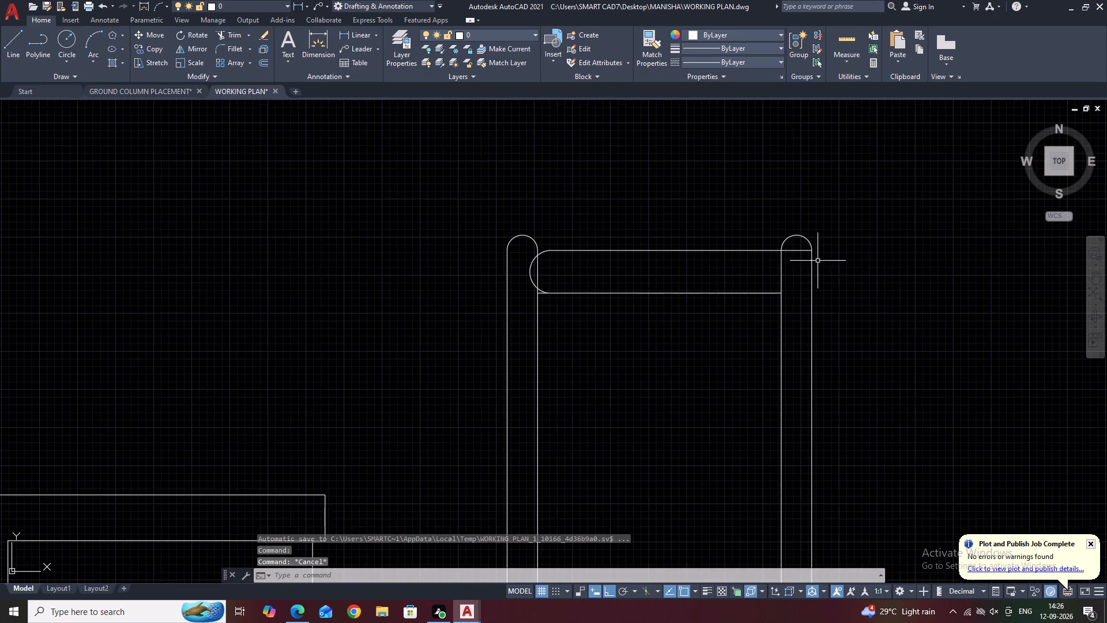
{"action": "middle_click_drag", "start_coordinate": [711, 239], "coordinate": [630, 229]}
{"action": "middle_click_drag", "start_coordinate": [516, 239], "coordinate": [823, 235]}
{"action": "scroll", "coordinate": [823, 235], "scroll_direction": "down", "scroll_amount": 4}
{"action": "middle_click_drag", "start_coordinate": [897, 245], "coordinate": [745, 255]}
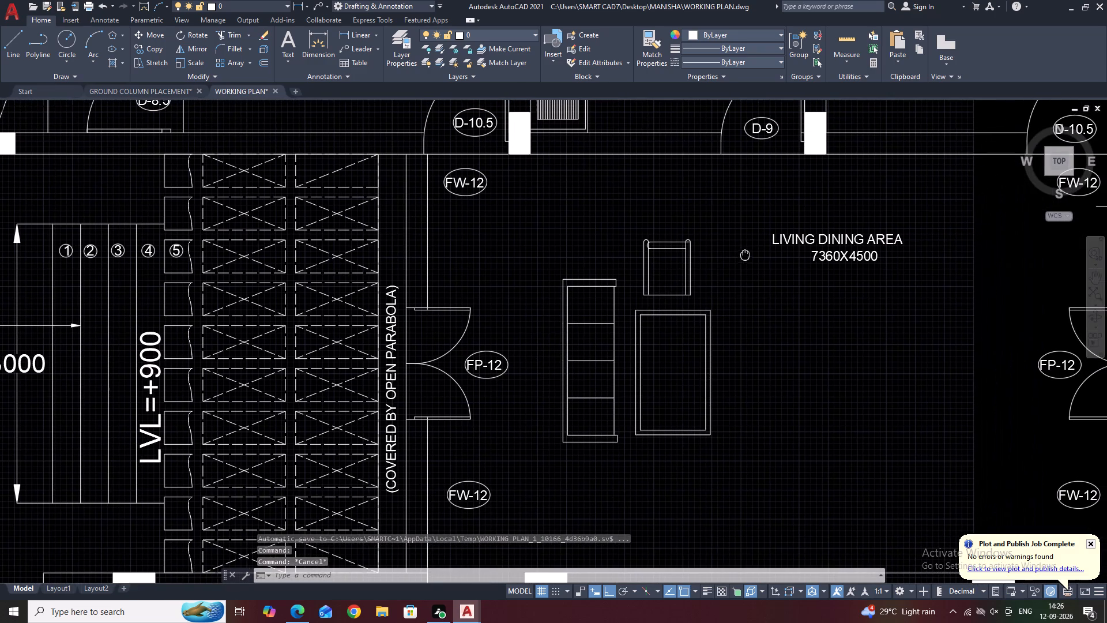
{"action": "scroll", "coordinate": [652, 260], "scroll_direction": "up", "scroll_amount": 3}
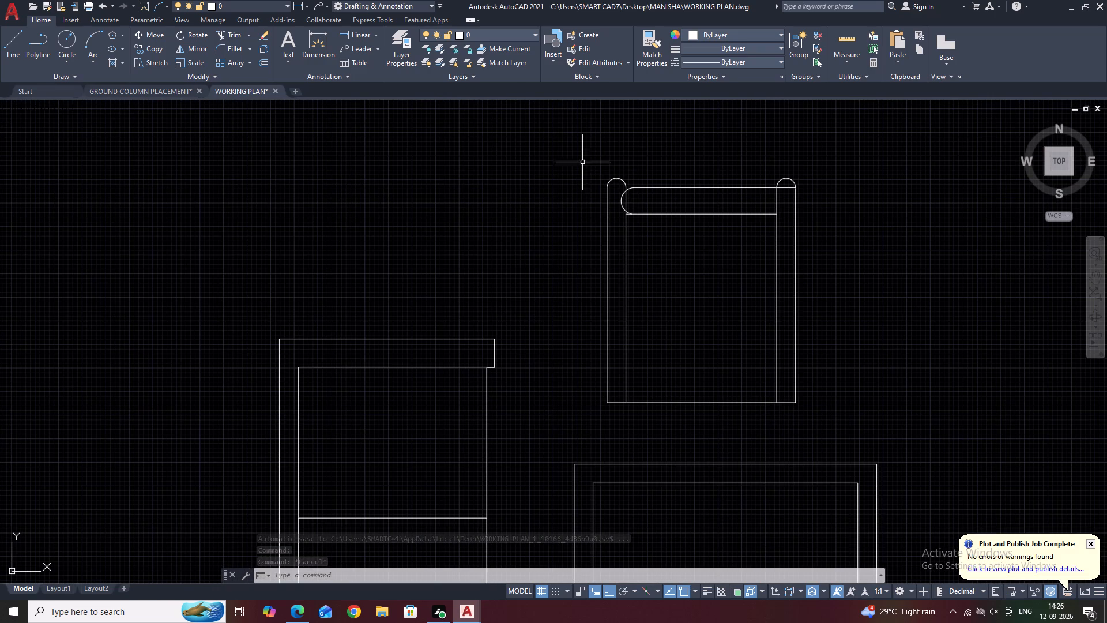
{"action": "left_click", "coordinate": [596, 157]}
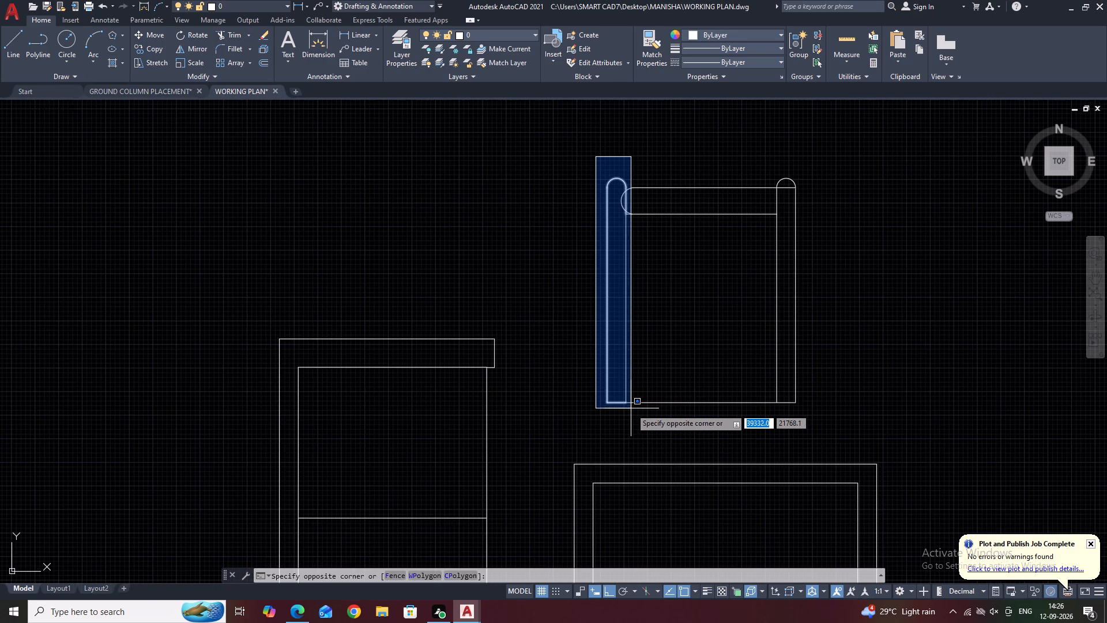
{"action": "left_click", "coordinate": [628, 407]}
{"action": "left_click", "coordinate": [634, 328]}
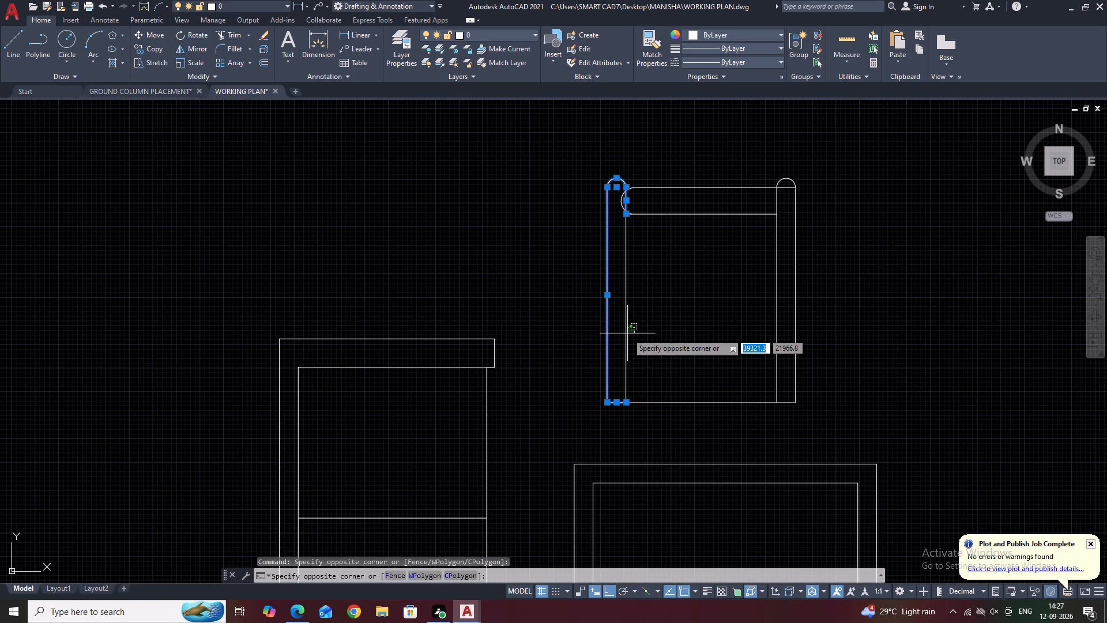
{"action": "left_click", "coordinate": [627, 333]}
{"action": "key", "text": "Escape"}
Delete the entire round-armed single seat north of the table.
{"action": "scroll", "coordinate": [714, 305], "scroll_direction": "down", "scroll_amount": 2}
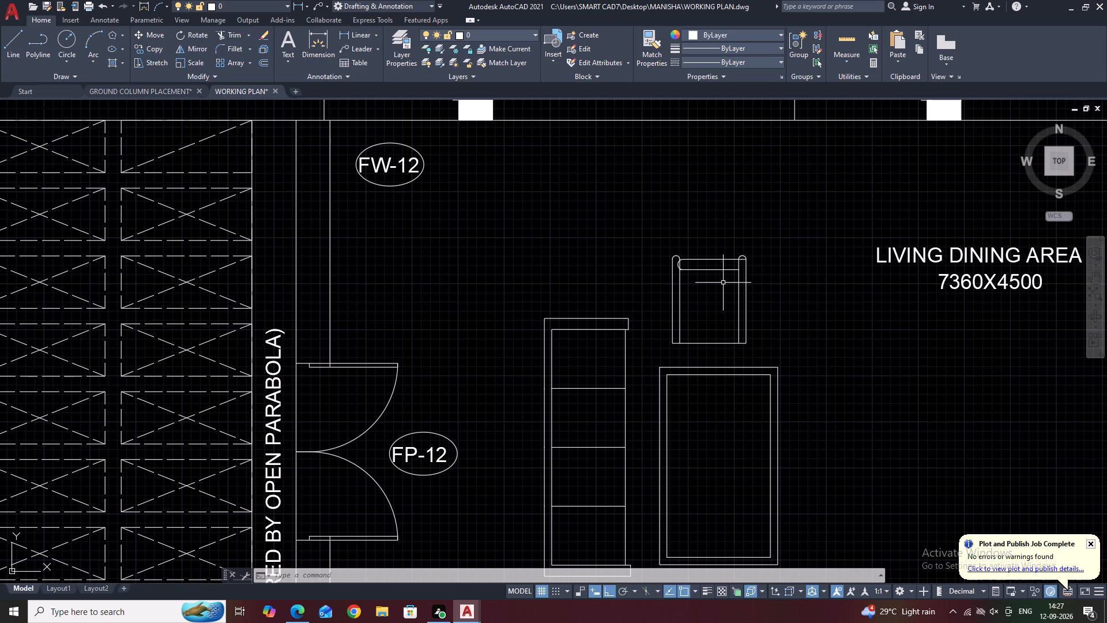
{"action": "left_click", "coordinate": [625, 205]}
{"action": "left_click", "coordinate": [616, 226]}
{"action": "left_click", "coordinate": [657, 210]}
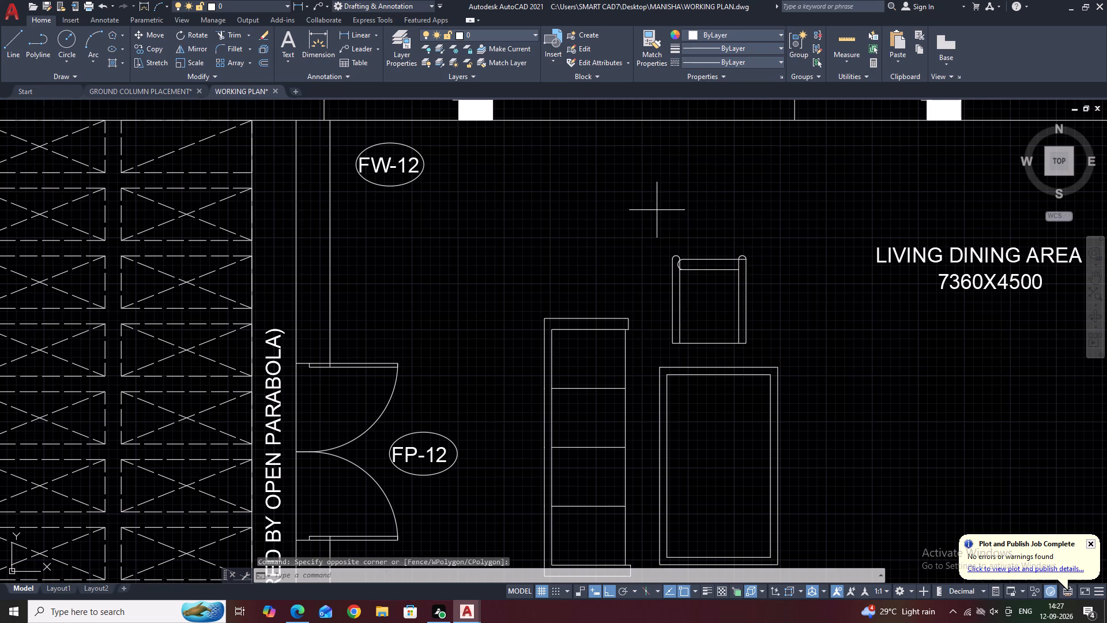
{"action": "left_click", "coordinate": [773, 348]}
{"action": "key", "text": "Delete"}
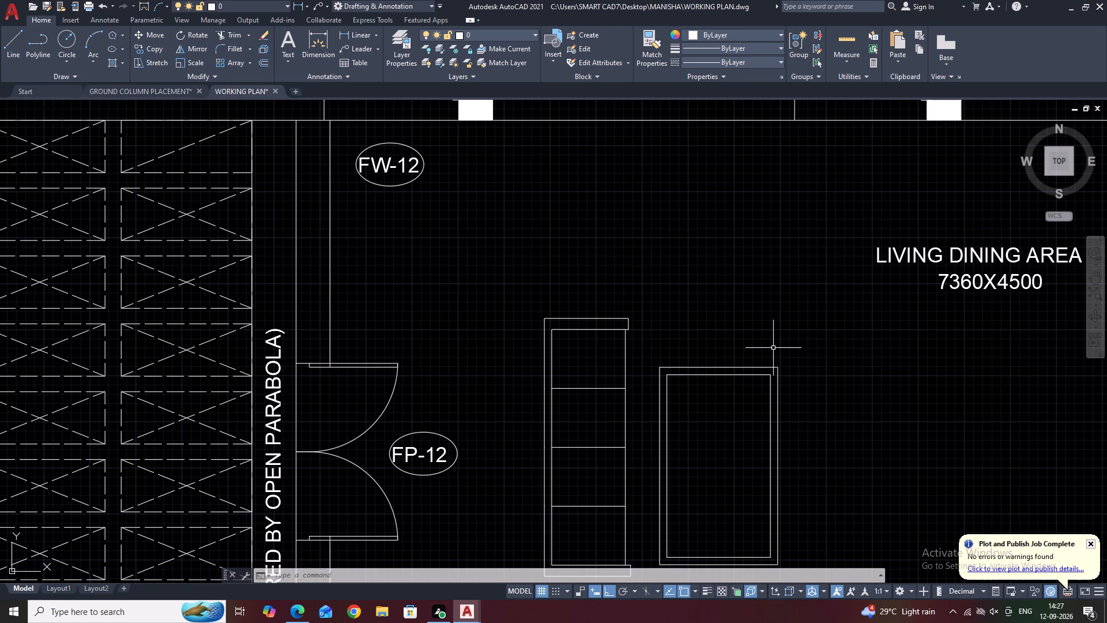
Copy the sofa's northernmost seat section, with its arm and backrest lines, about 1060 mm straight north.
{"action": "middle_click_drag", "start_coordinate": [830, 287], "coordinate": [713, 254]}
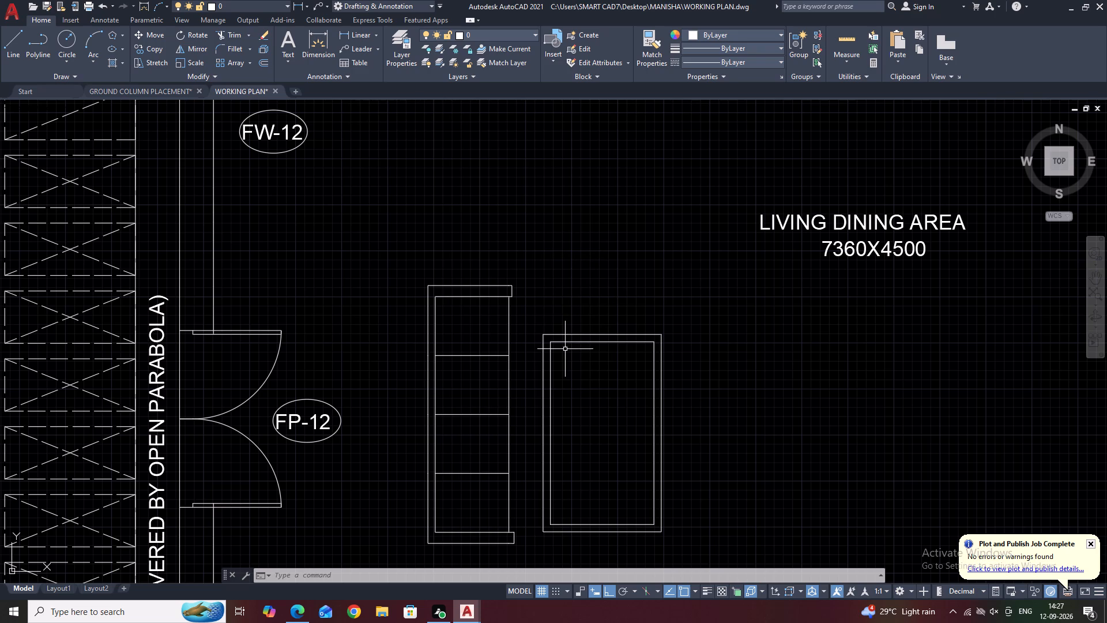
{"action": "middle_click_drag", "start_coordinate": [566, 345], "coordinate": [715, 378]}
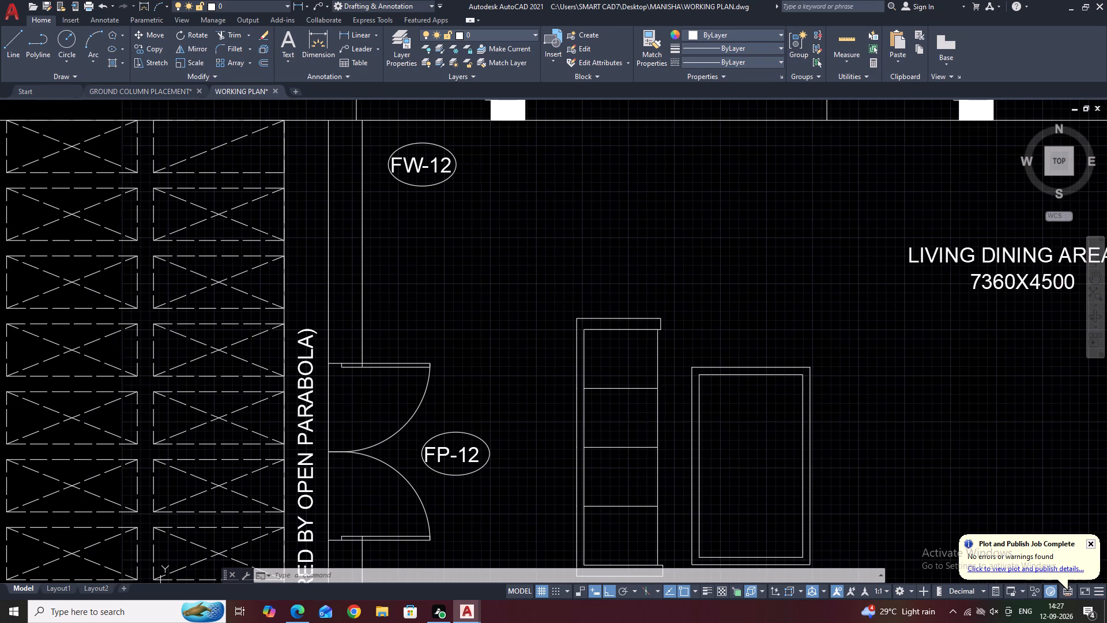
{"action": "scroll", "coordinate": [713, 329], "scroll_direction": "up", "scroll_amount": 2}
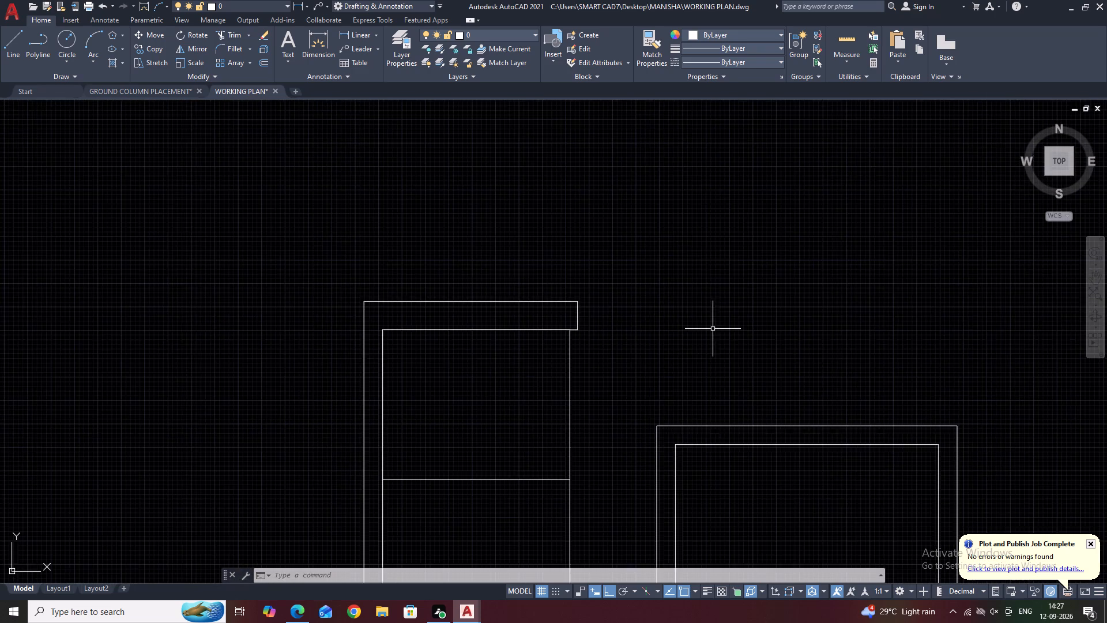
{"action": "scroll", "coordinate": [713, 329], "scroll_direction": "down", "scroll_amount": 2}
{"action": "middle_click_drag", "start_coordinate": [713, 329], "coordinate": [705, 282]}
{"action": "middle_click_drag", "start_coordinate": [671, 256], "coordinate": [677, 276]}
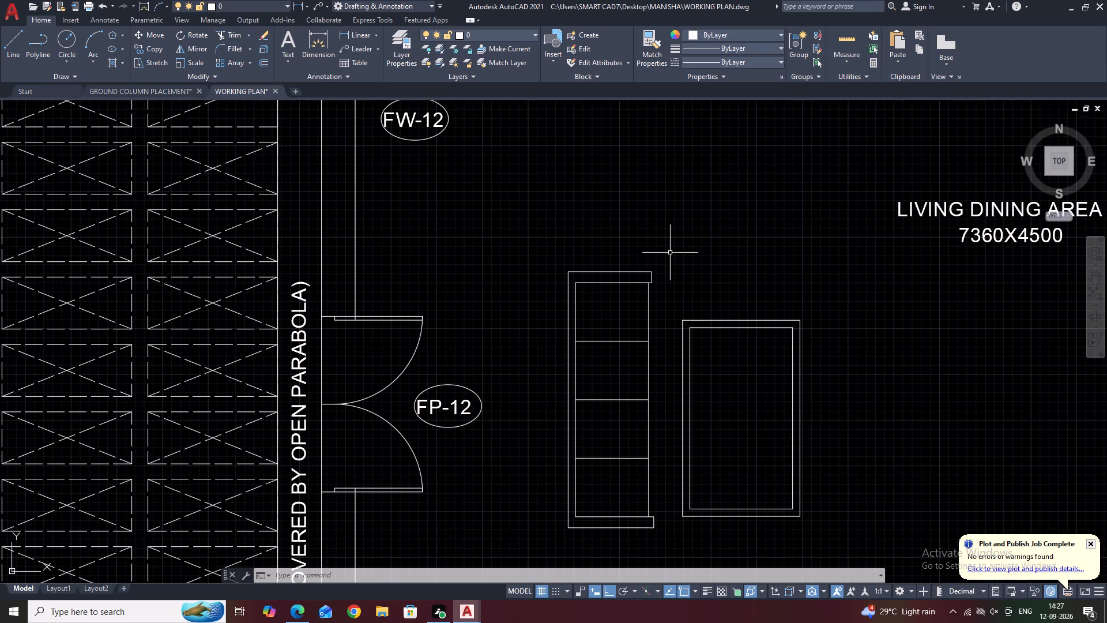
{"action": "middle_click_drag", "start_coordinate": [677, 276], "coordinate": [677, 277]}
{"action": "left_click", "coordinate": [552, 261]}
{"action": "left_click", "coordinate": [671, 378]}
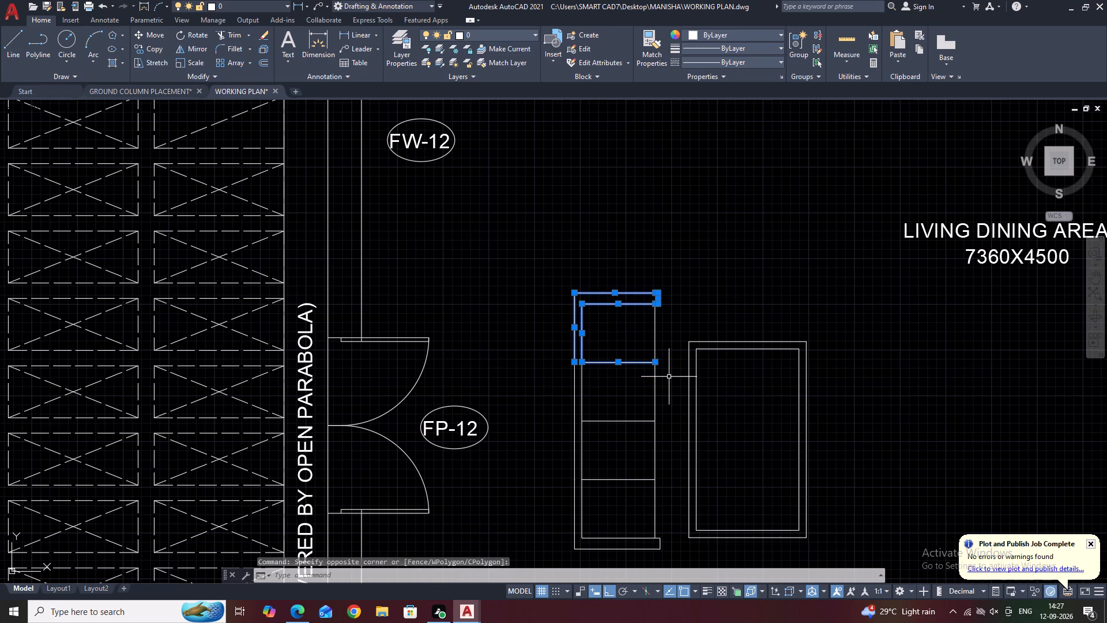
{"action": "type", "text": "CO"}
{"action": "key", "text": "space"}
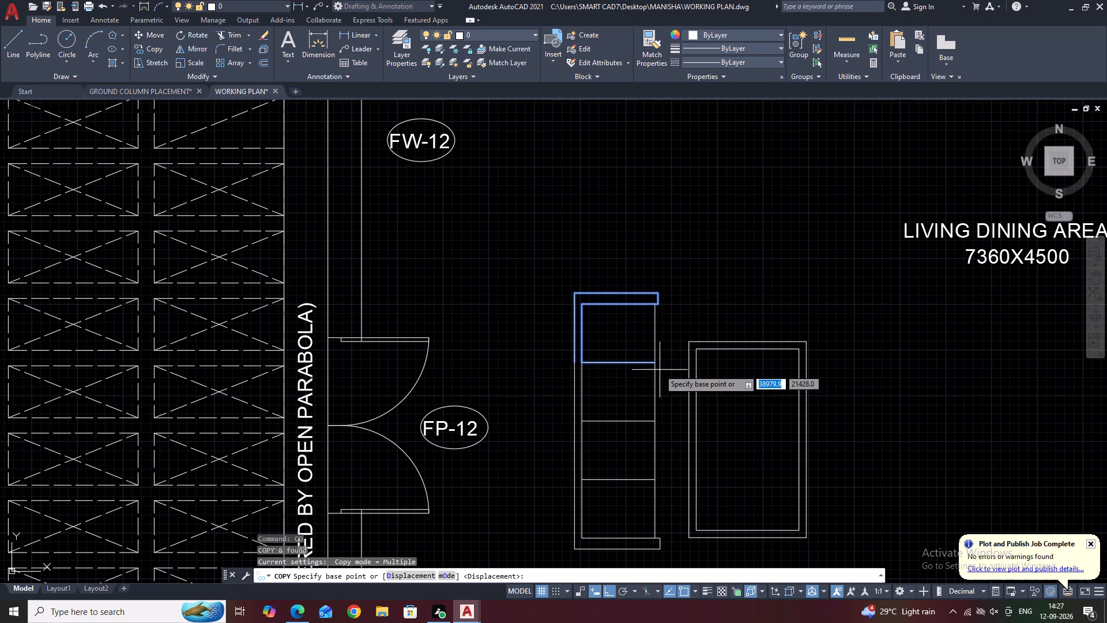
{"action": "left_click", "coordinate": [659, 369]}
{"action": "left_click", "coordinate": [710, 214]}
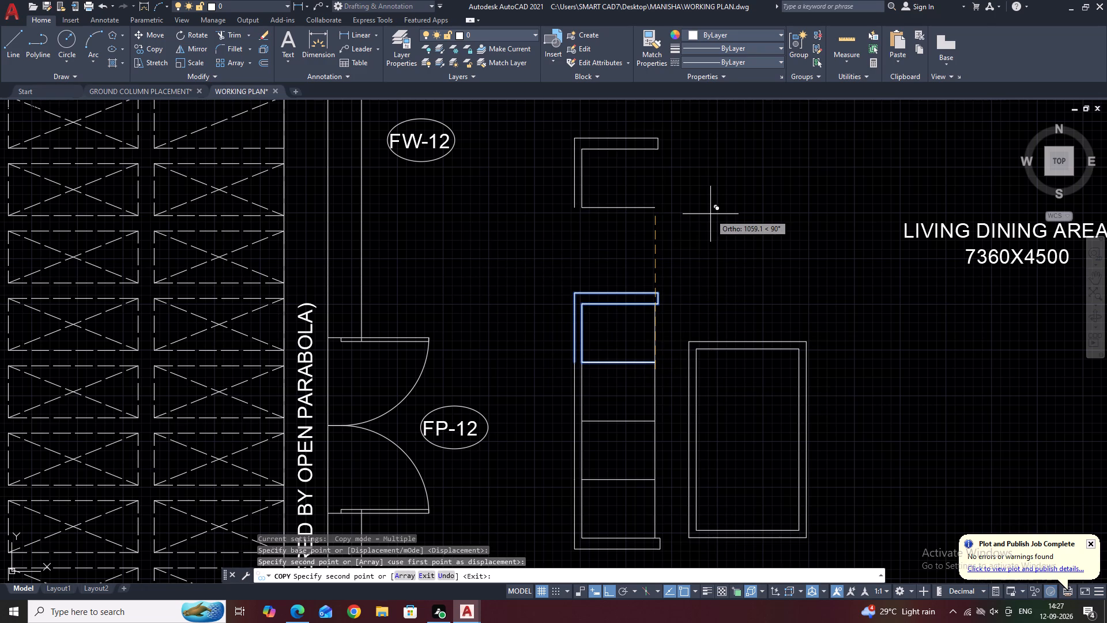
{"action": "key", "text": "space"}
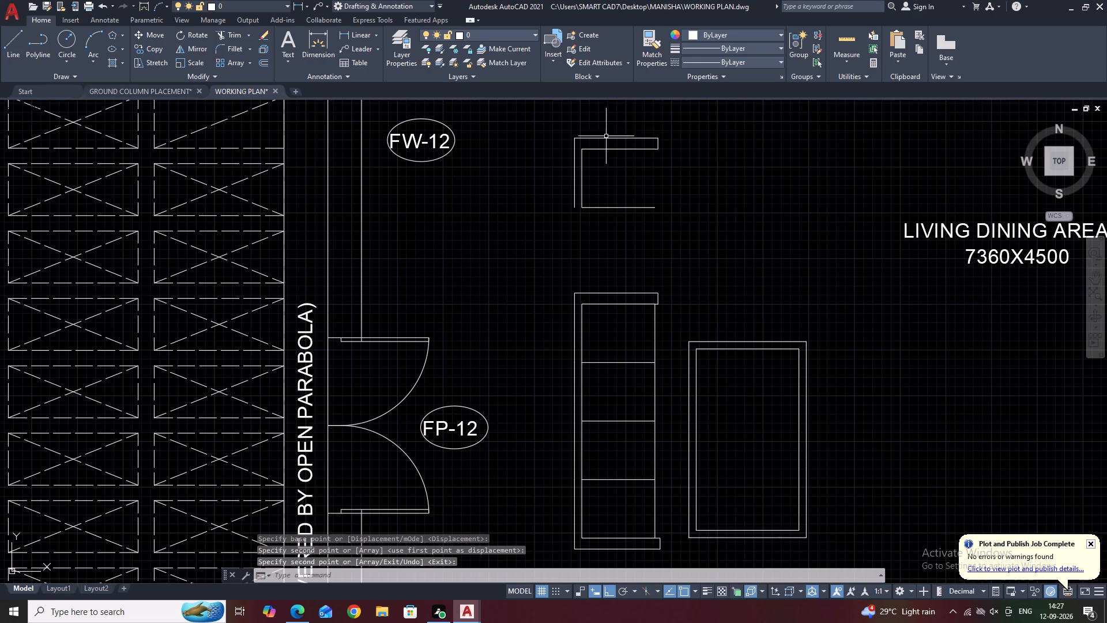
Rotate the copied seat section 90° clockwise about the east end of its arm, so its backrest lies to the north.
{"action": "left_click", "coordinate": [566, 125]}
{"action": "left_click", "coordinate": [677, 213]}
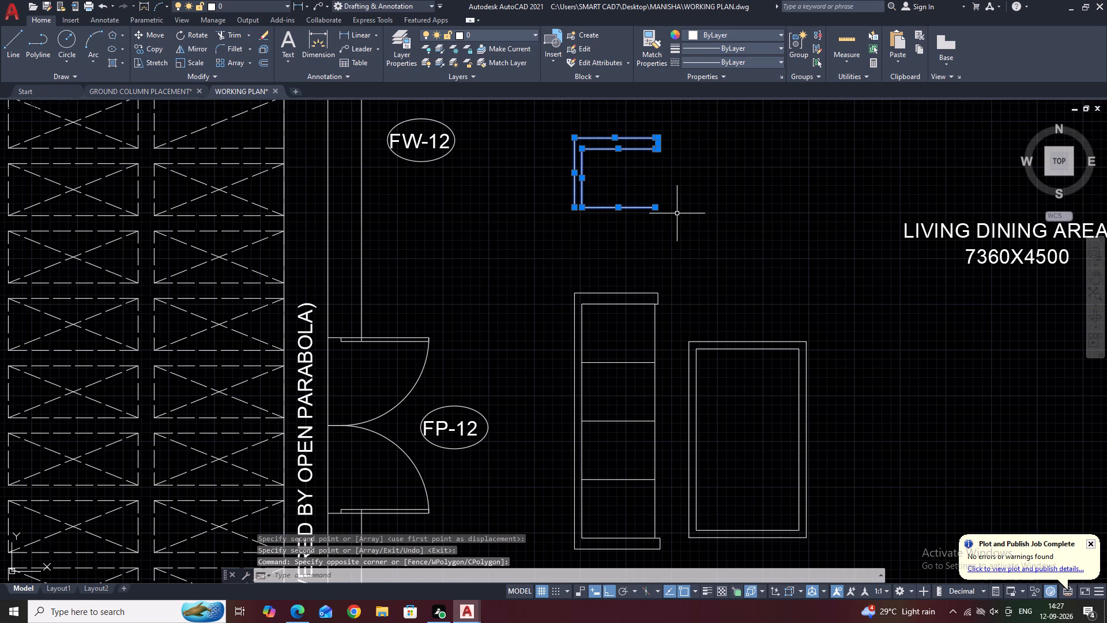
{"action": "key", "text": "r"}
{"action": "type", "text": "O"}
{"action": "key", "text": "space"}
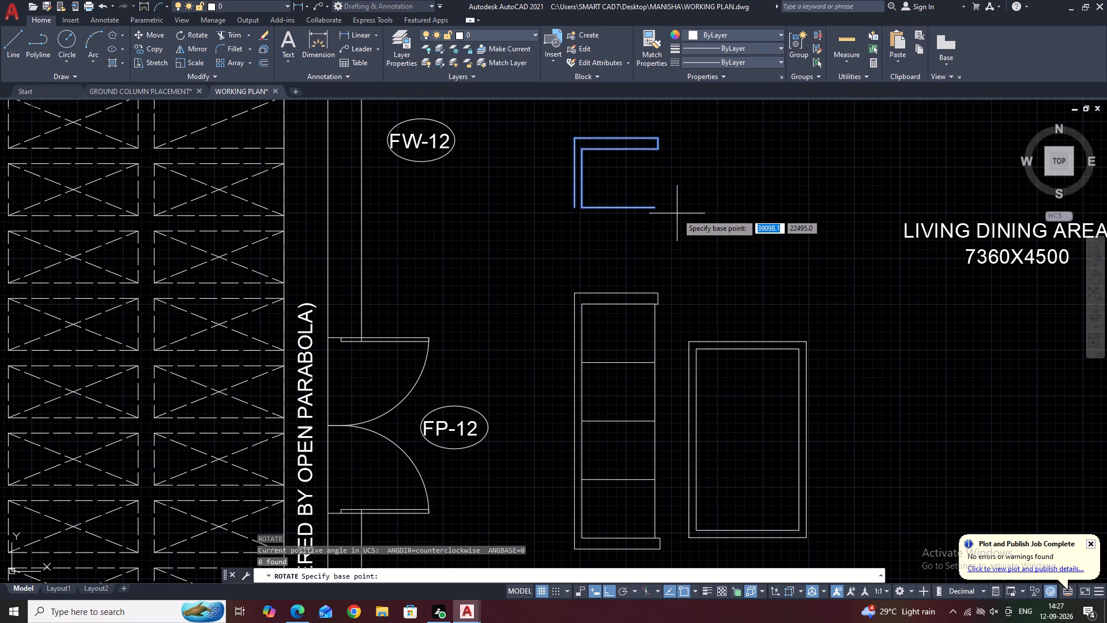
{"action": "left_click", "coordinate": [659, 142]}
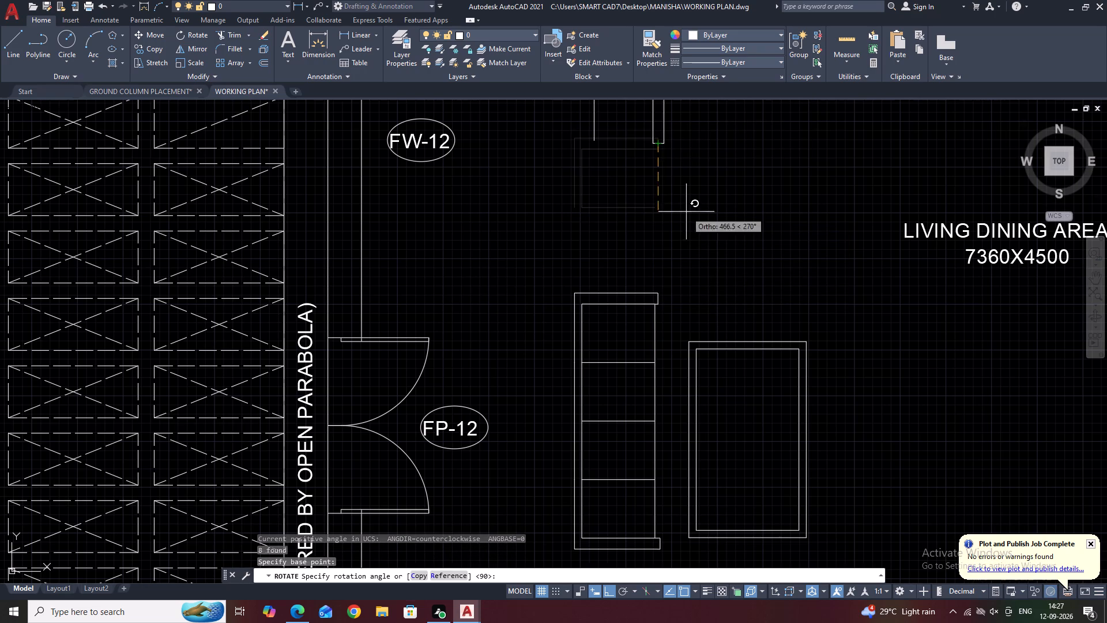
{"action": "left_click", "coordinate": [686, 212]}
Move the rotated seat section straight south, clear of the wall and into the living dining area just north of the sofa.
{"action": "middle_click_drag", "start_coordinate": [686, 159], "coordinate": [657, 246]}
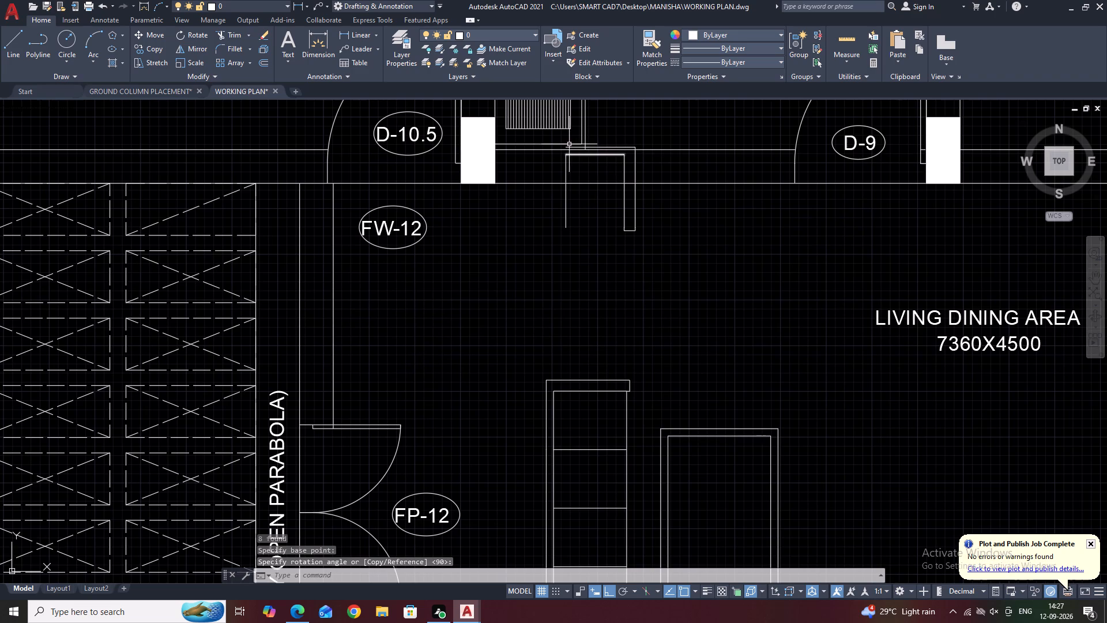
{"action": "scroll", "coordinate": [551, 146], "scroll_direction": "up", "scroll_amount": 3}
{"action": "left_click_drag", "start_coordinate": [556, 139], "coordinate": [559, 148]}
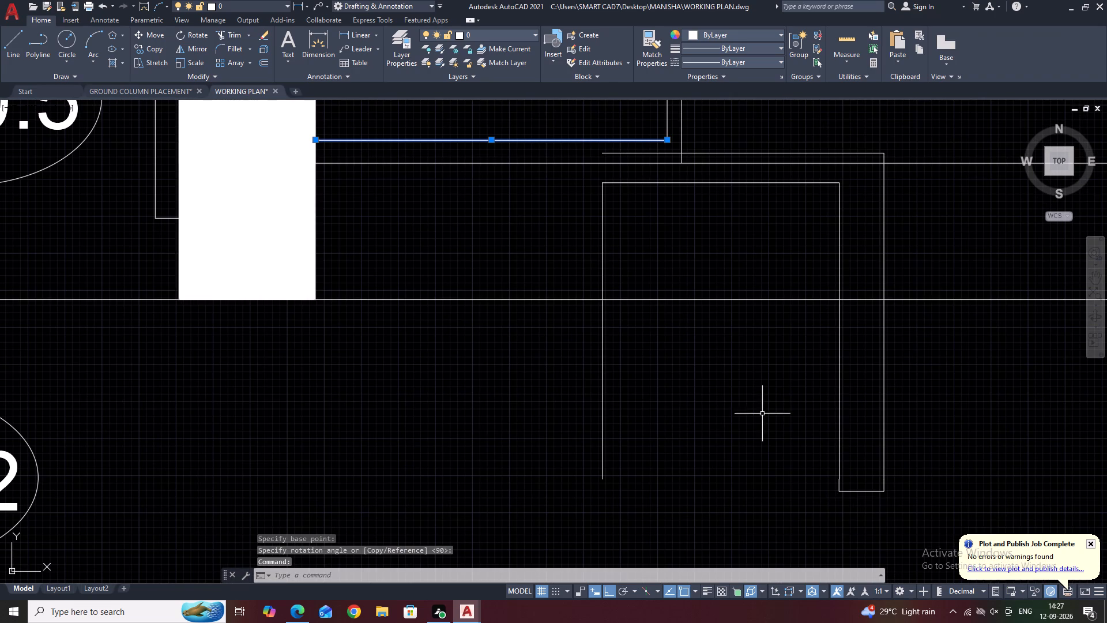
{"action": "key", "text": "Escape"}
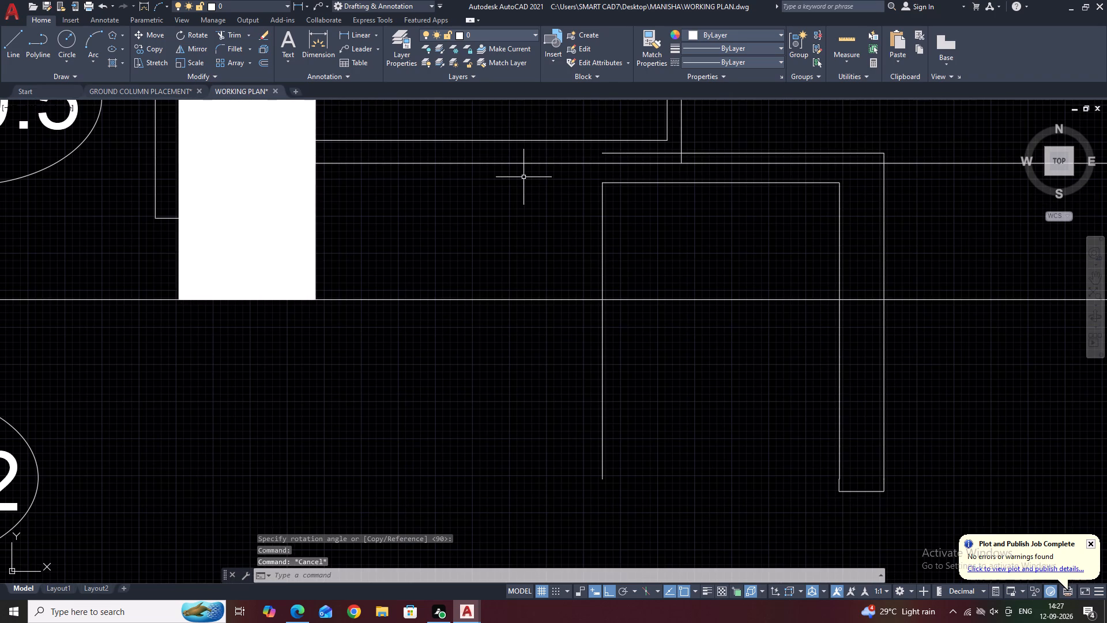
{"action": "left_click", "coordinate": [583, 143]}
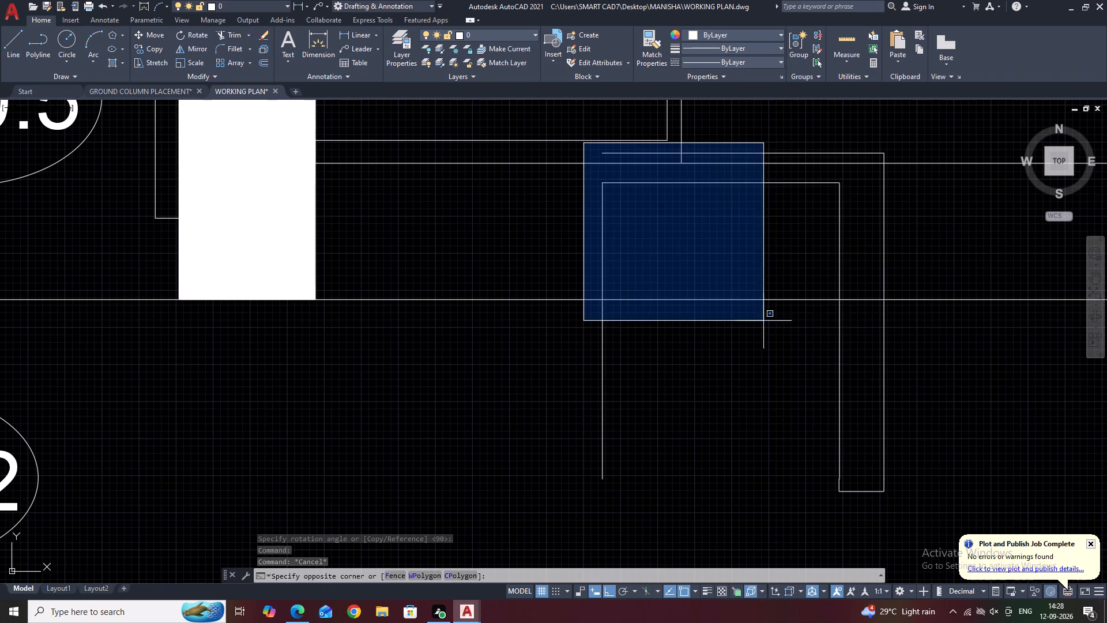
{"action": "left_click", "coordinate": [924, 517]}
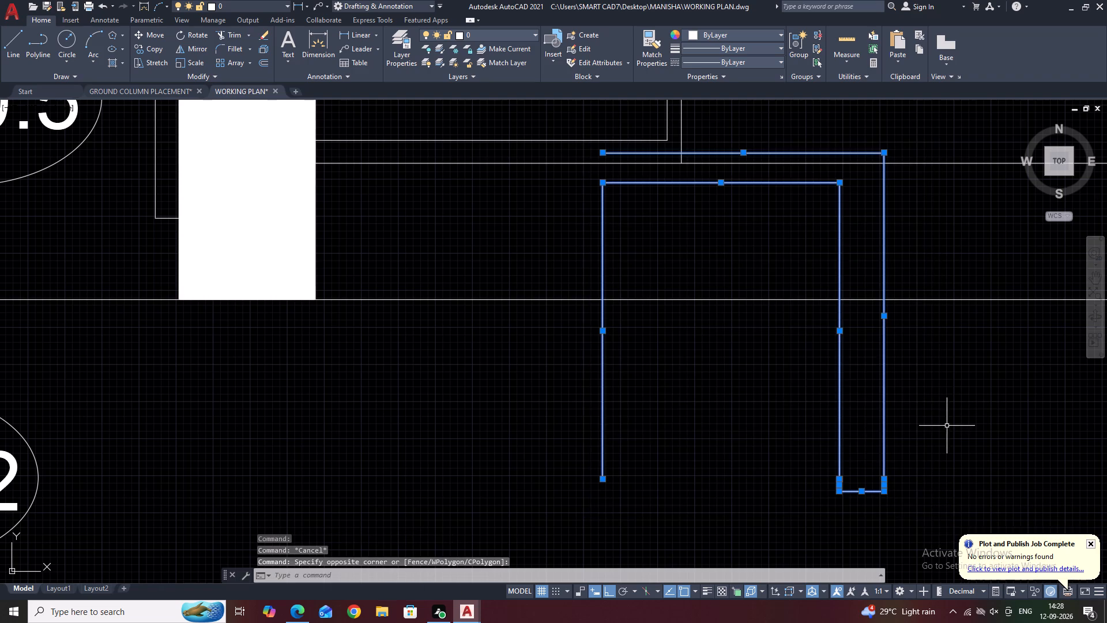
{"action": "middle_click_drag", "start_coordinate": [963, 427], "coordinate": [668, 199]}
{"action": "left_click", "coordinate": [150, 32]}
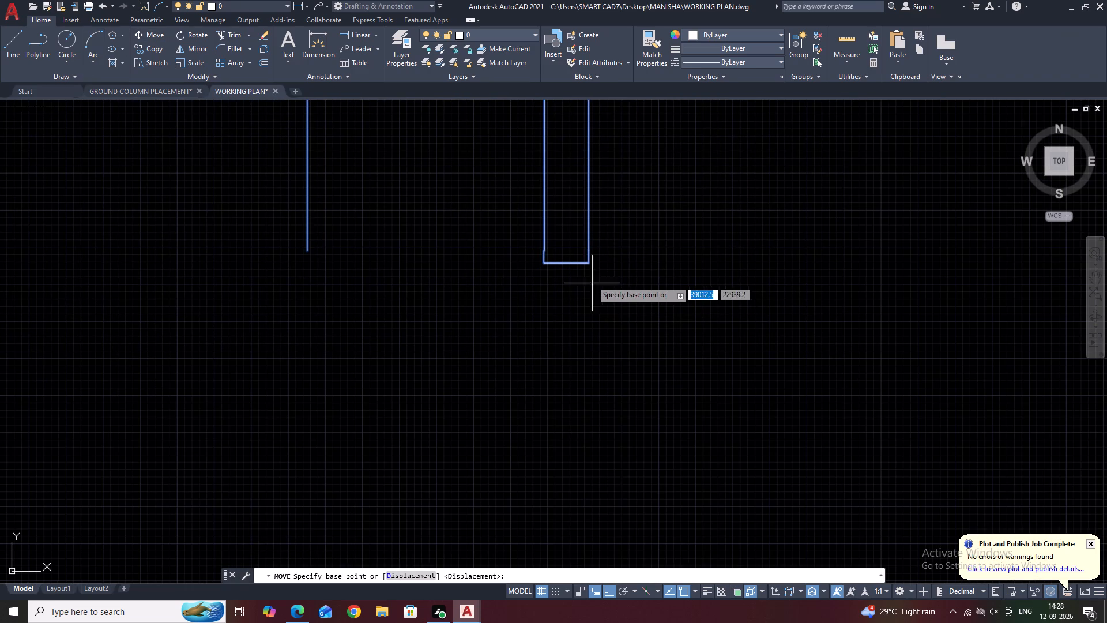
{"action": "left_click", "coordinate": [586, 266]}
{"action": "scroll", "coordinate": [654, 355], "scroll_direction": "down", "scroll_amount": 2}
{"action": "scroll", "coordinate": [694, 404], "scroll_direction": "down", "scroll_amount": 1}
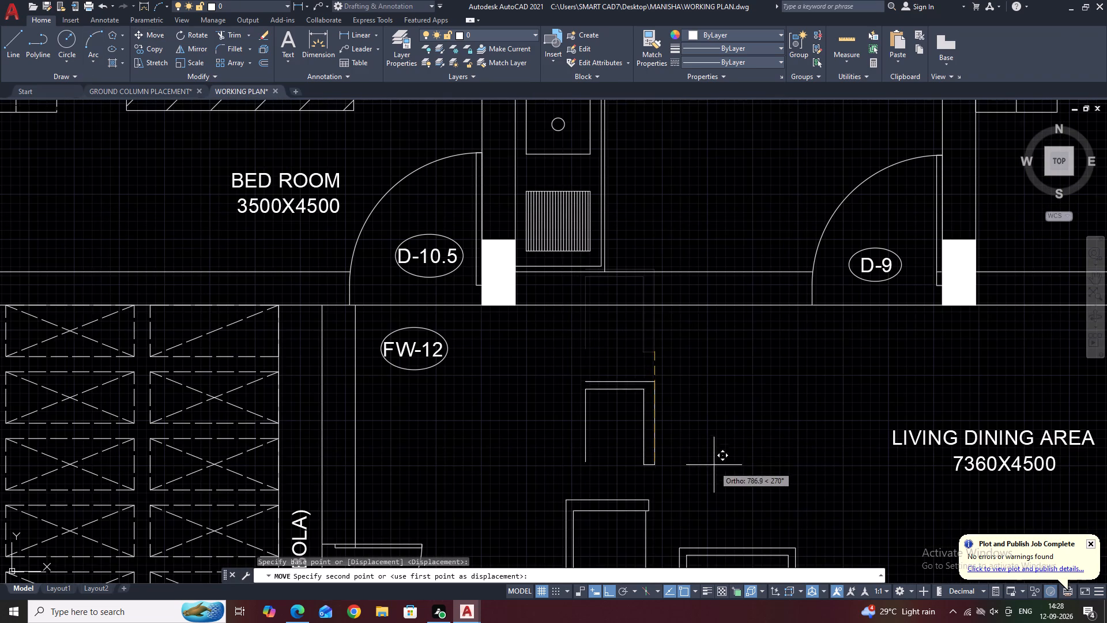
{"action": "left_click", "coordinate": [714, 474]}
Move the rotated seat section straight east from above the sofa to a position north of the table.
{"action": "middle_click_drag", "start_coordinate": [765, 430], "coordinate": [645, 337]}
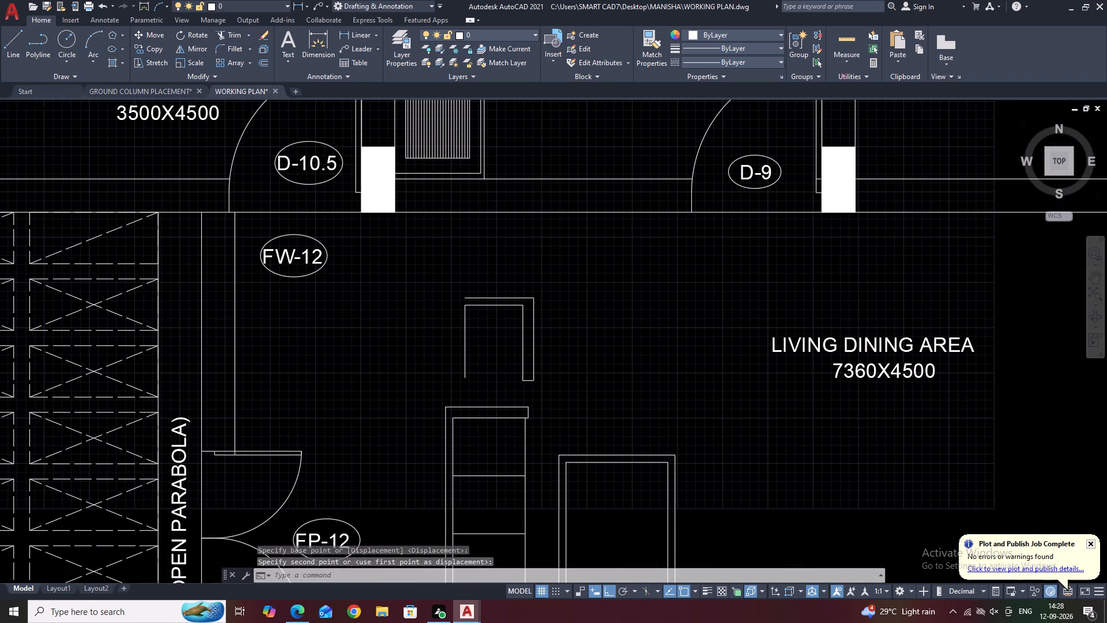
{"action": "left_click", "coordinate": [458, 271]}
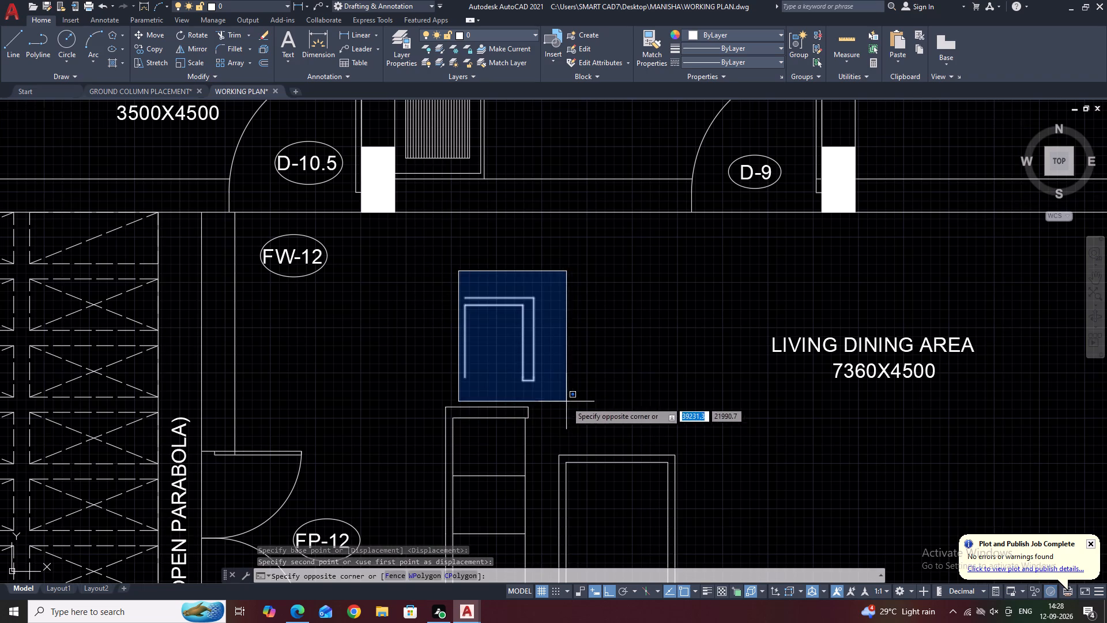
{"action": "left_click", "coordinate": [566, 401]}
{"action": "left_click", "coordinate": [153, 31]}
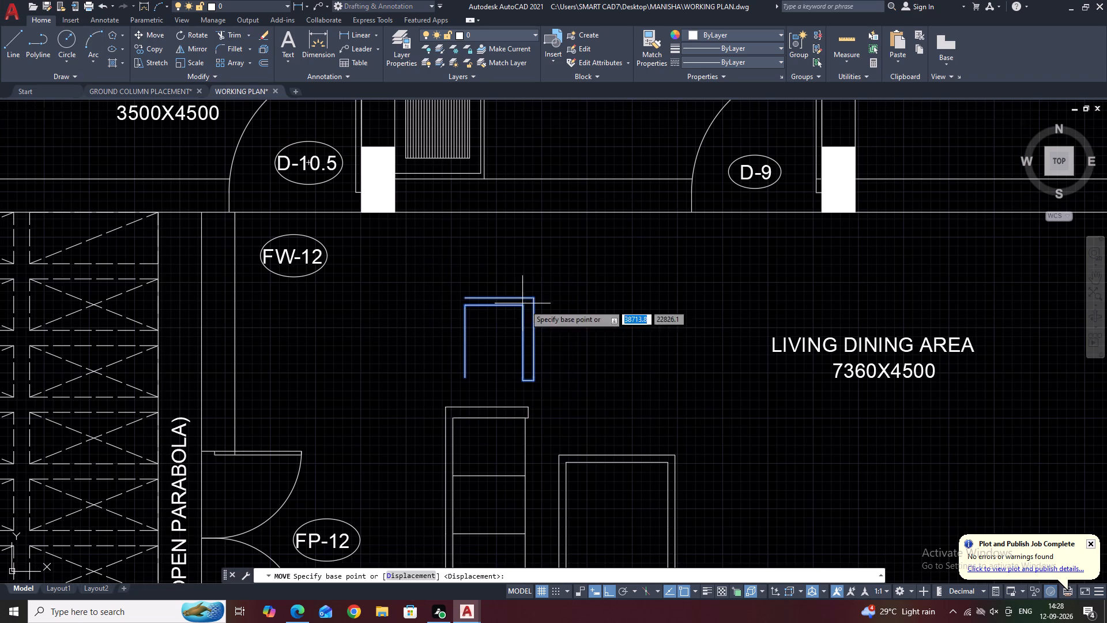
{"action": "left_click", "coordinate": [555, 334]}
{"action": "left_click", "coordinate": [682, 347]}
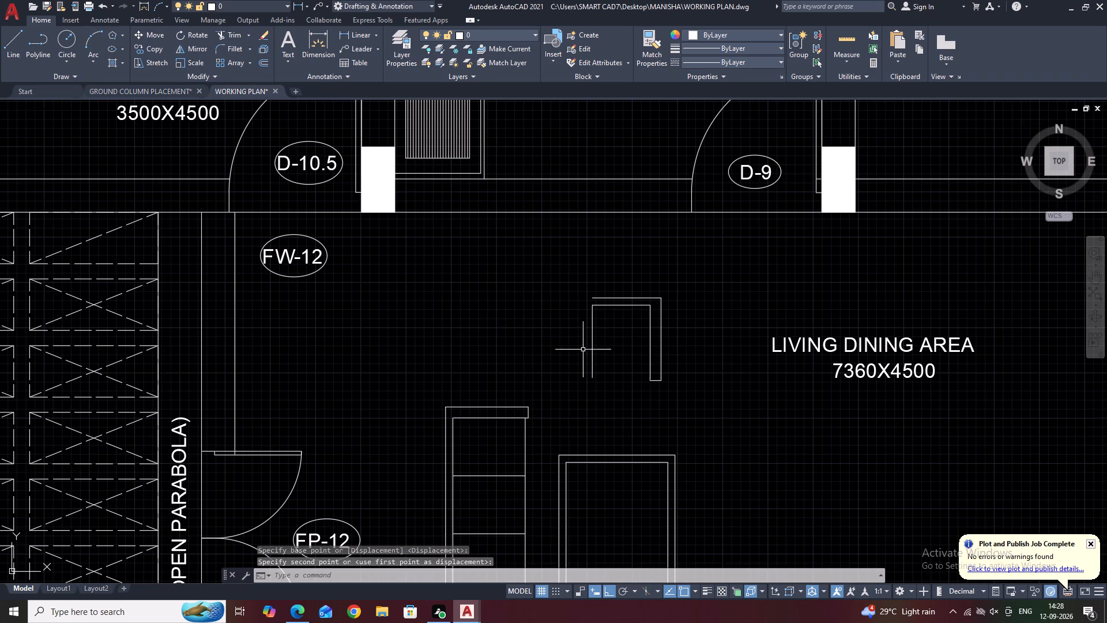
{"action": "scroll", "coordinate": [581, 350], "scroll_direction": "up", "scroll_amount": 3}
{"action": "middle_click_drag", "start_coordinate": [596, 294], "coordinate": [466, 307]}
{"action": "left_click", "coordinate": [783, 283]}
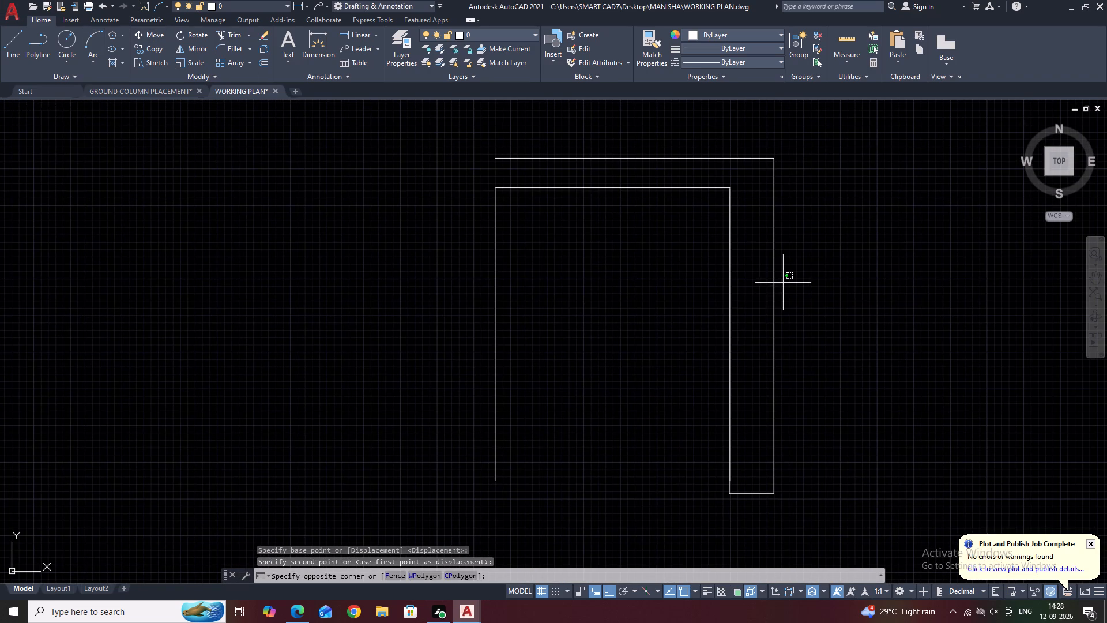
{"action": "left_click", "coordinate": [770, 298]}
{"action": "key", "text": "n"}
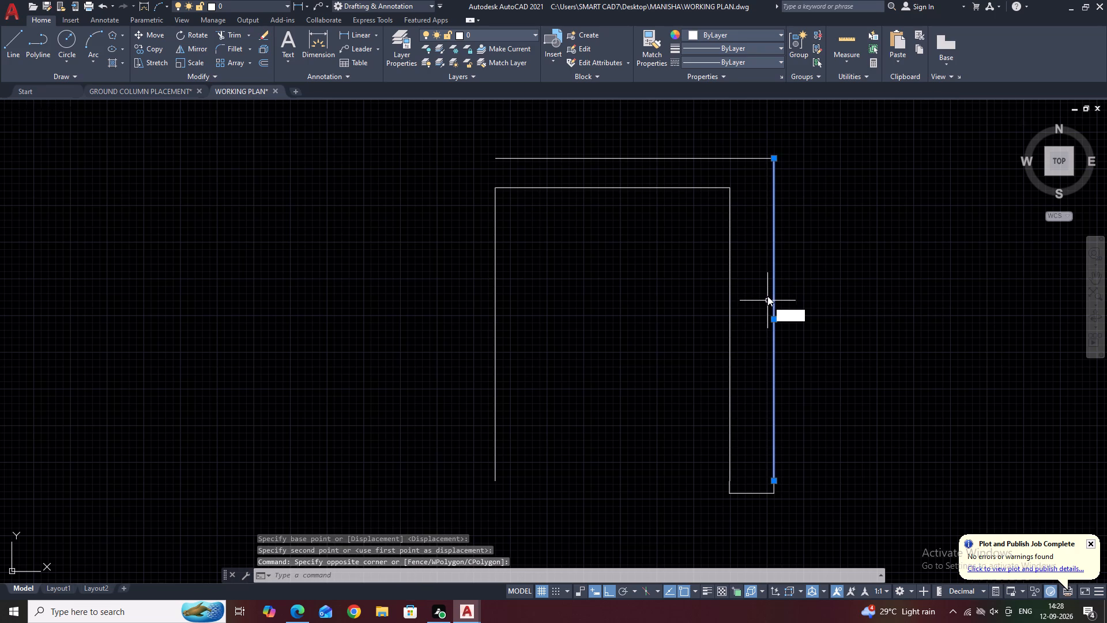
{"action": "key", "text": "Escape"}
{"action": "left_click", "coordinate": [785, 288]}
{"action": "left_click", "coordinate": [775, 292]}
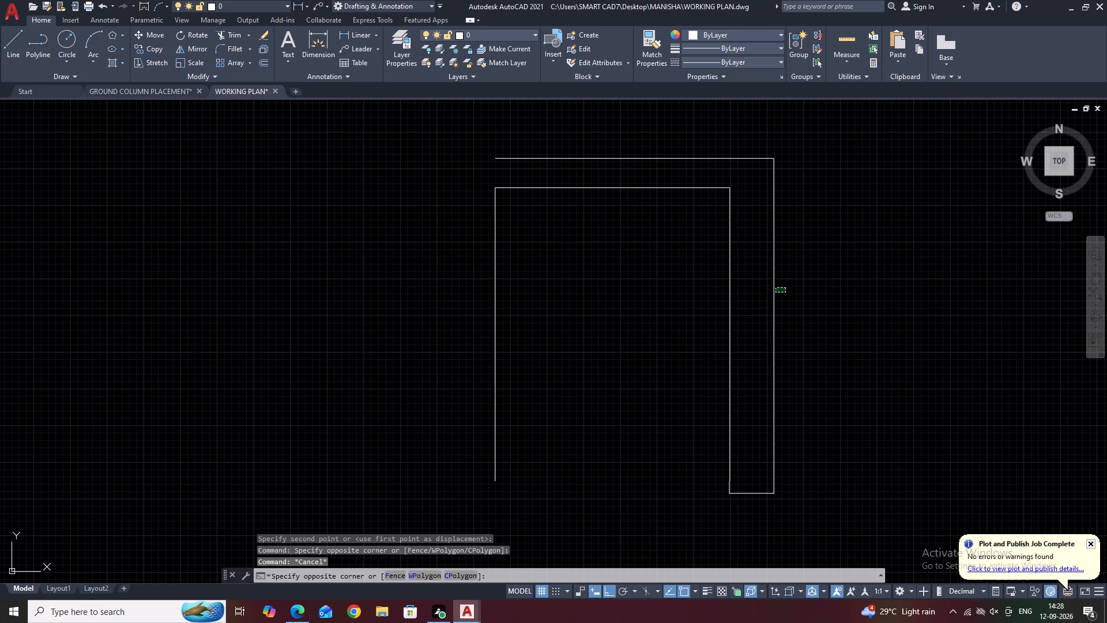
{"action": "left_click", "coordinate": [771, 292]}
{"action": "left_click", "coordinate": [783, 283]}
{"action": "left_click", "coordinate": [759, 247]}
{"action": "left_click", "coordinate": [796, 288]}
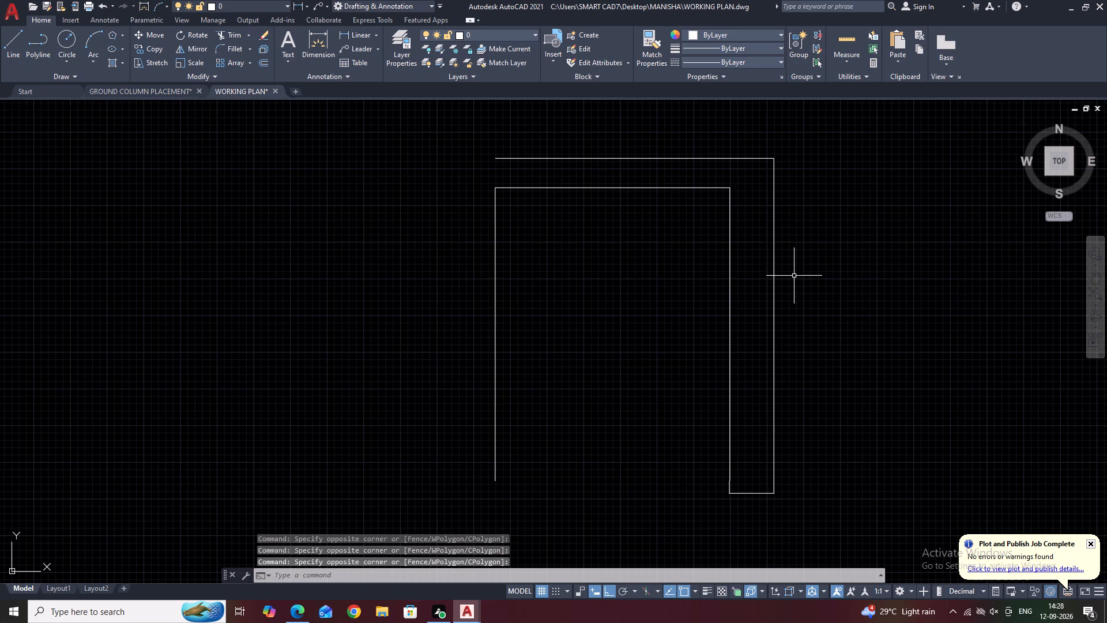
Mirror the seat's outer east line to the west about the vertical axis through the inner back line's midpoint, keeping the original.
{"action": "left_click", "coordinate": [804, 239]}
{"action": "left_click", "coordinate": [763, 265]}
{"action": "type", "text": "MI"}
{"action": "key", "text": "space"}
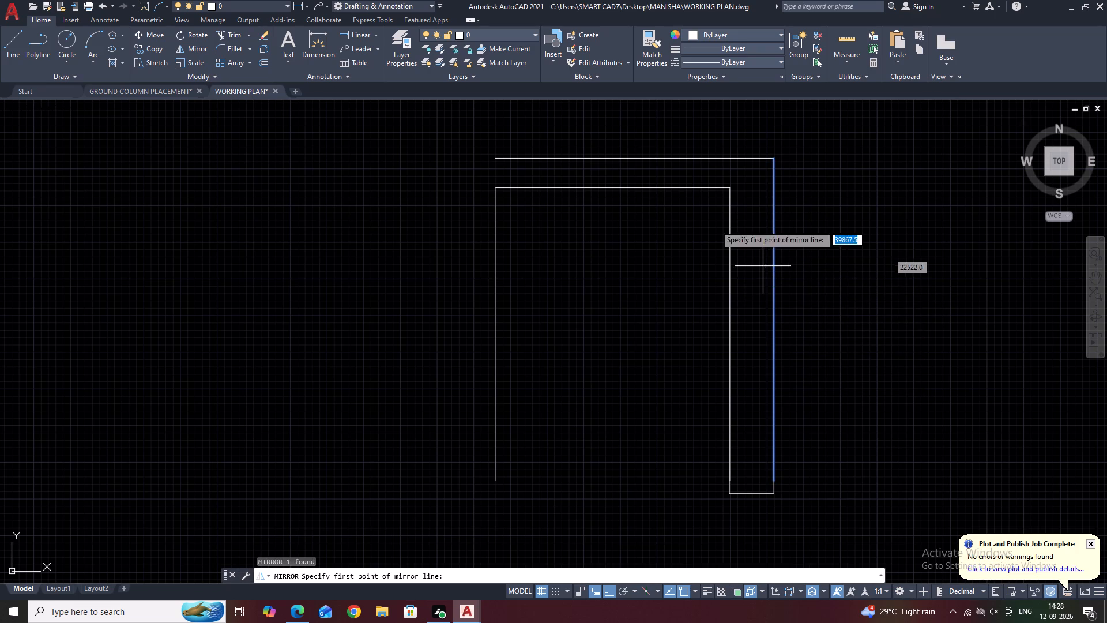
{"action": "left_click", "coordinate": [611, 188]}
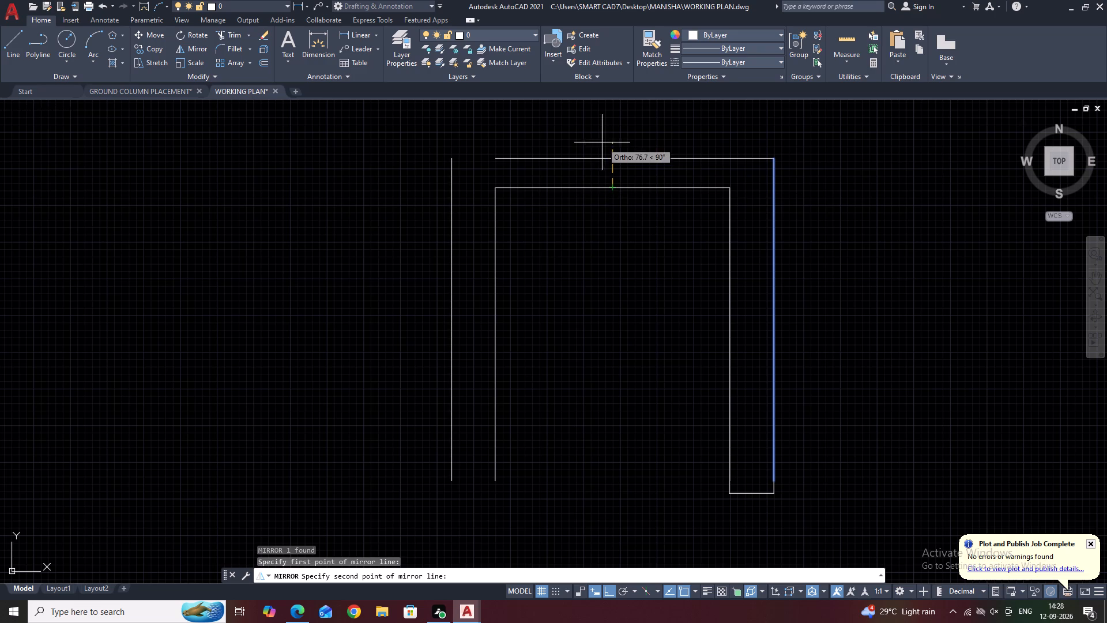
{"action": "left_click", "coordinate": [602, 138]}
{"action": "left_click_drag", "start_coordinate": [630, 178], "coordinate": [602, 138]}
Fillet the seat's northern back line with the mirrored west line at radius 0 to form a square corner.
{"action": "middle_click_drag", "start_coordinate": [511, 167], "coordinate": [563, 202]}
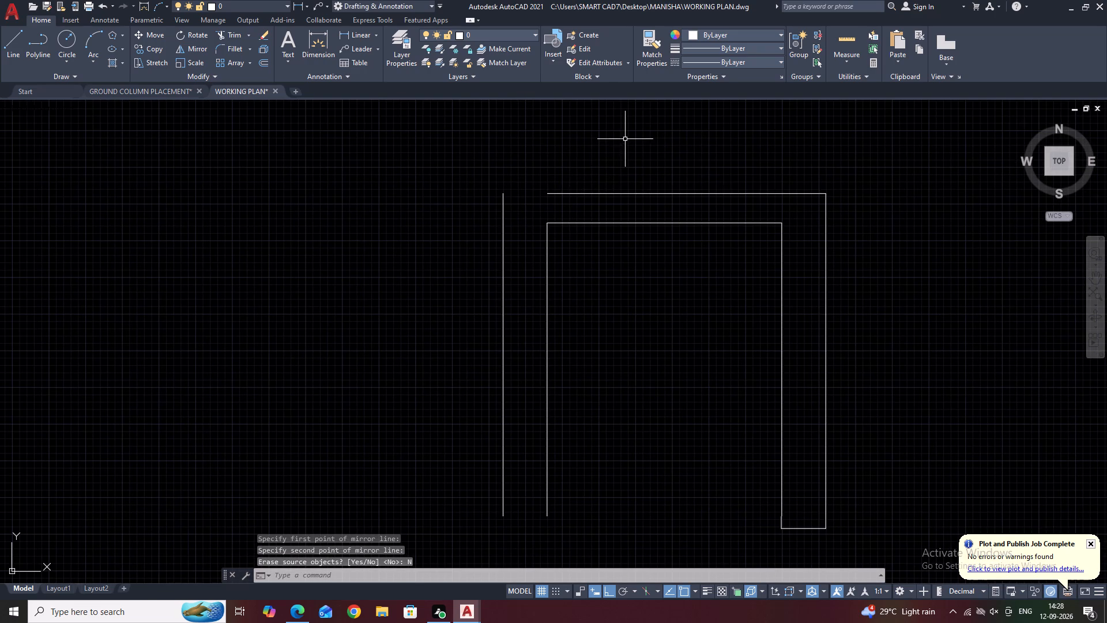
{"action": "key", "text": "f"}
{"action": "key", "text": "space"}
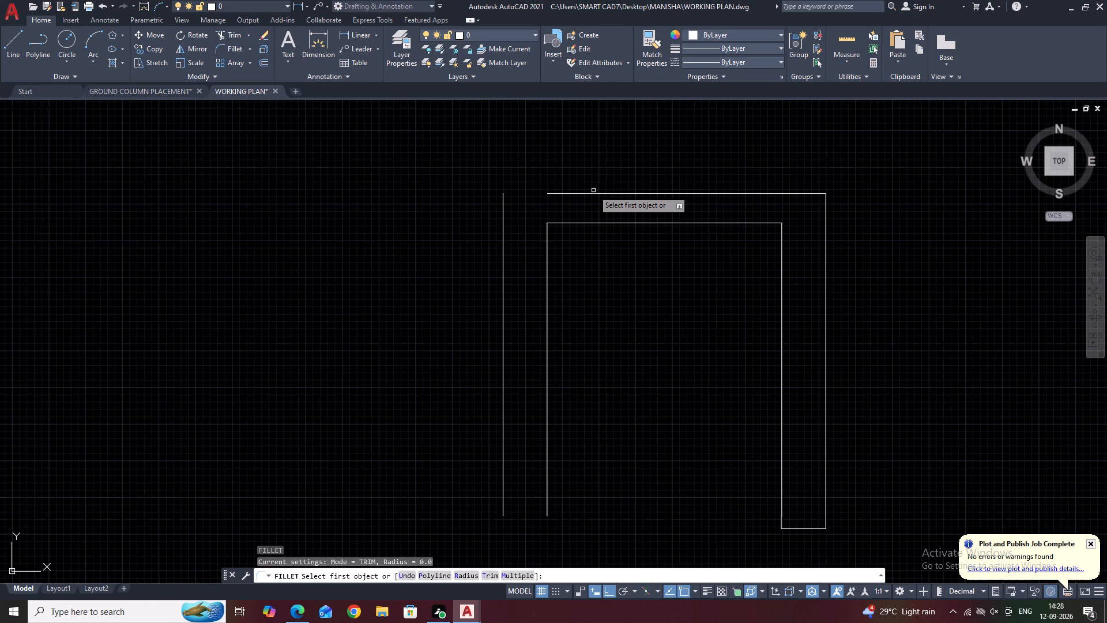
{"action": "left_click", "coordinate": [593, 190]}
{"action": "left_click", "coordinate": [595, 194]}
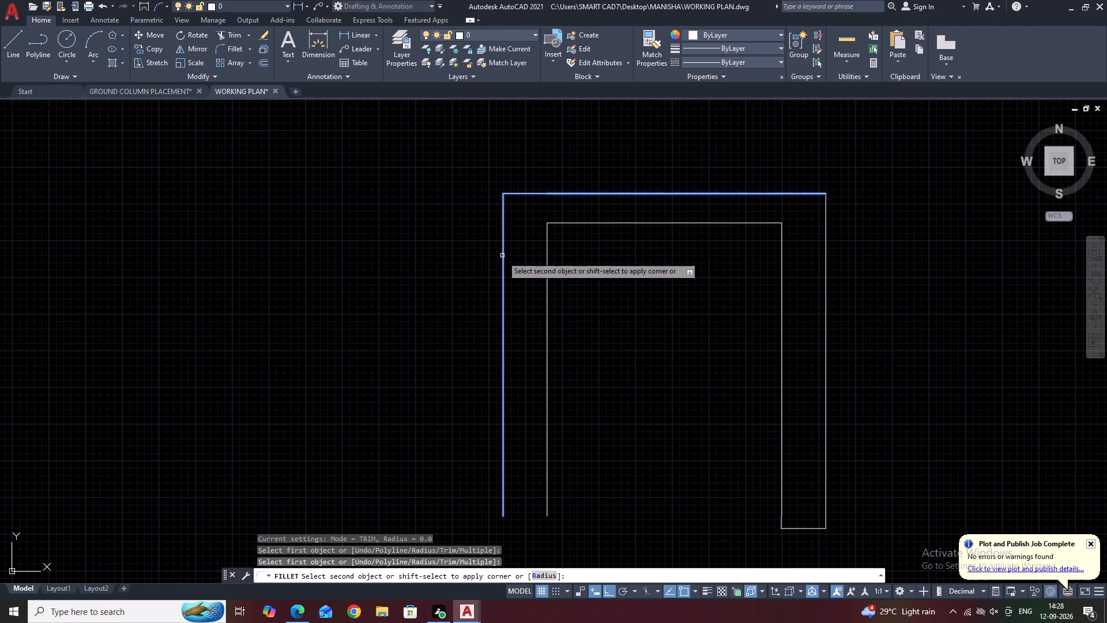
{"action": "left_click", "coordinate": [502, 262]}
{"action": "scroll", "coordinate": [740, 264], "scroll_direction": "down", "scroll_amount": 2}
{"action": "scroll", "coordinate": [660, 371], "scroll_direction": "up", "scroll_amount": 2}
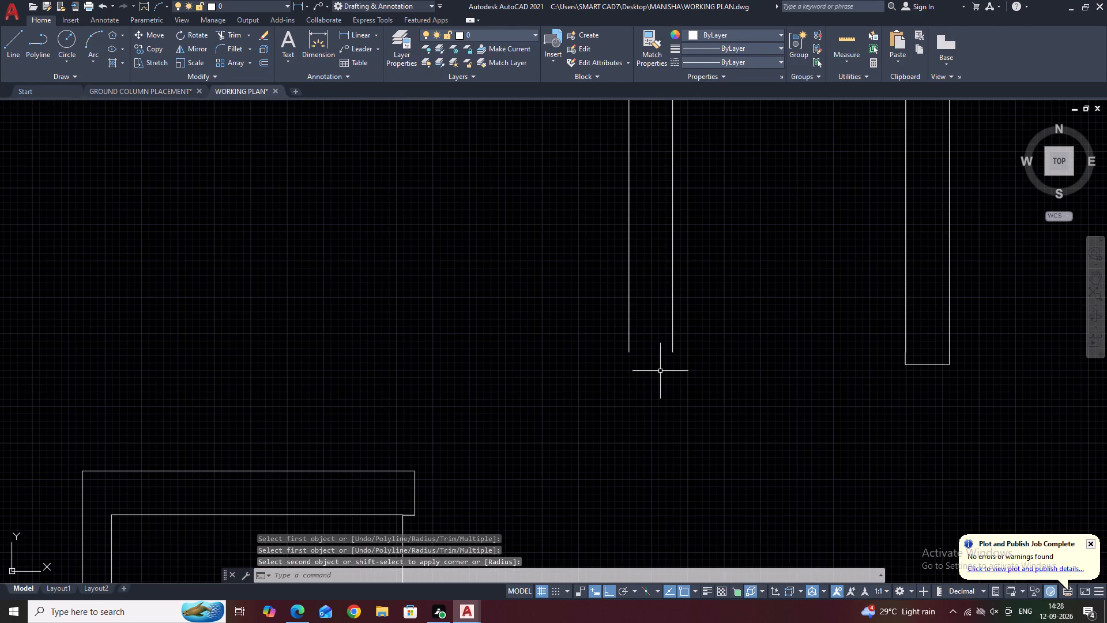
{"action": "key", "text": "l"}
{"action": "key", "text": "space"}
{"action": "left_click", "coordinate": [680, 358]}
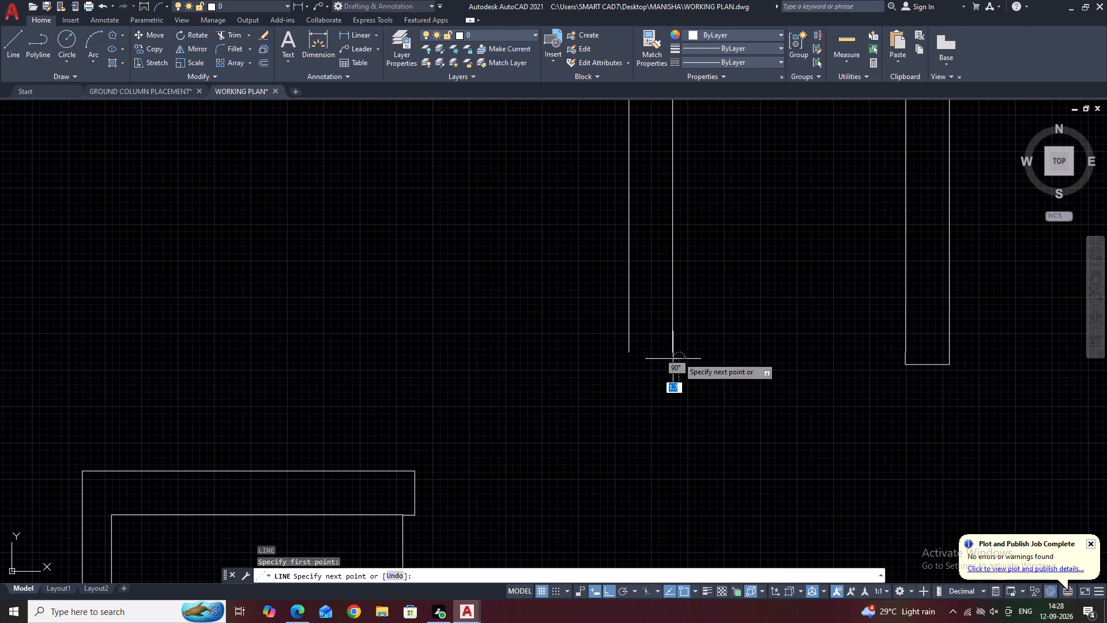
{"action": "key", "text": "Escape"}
Draw a short horizontal line closing the south end of the seat's west arm.
{"action": "type", "text": "L"}
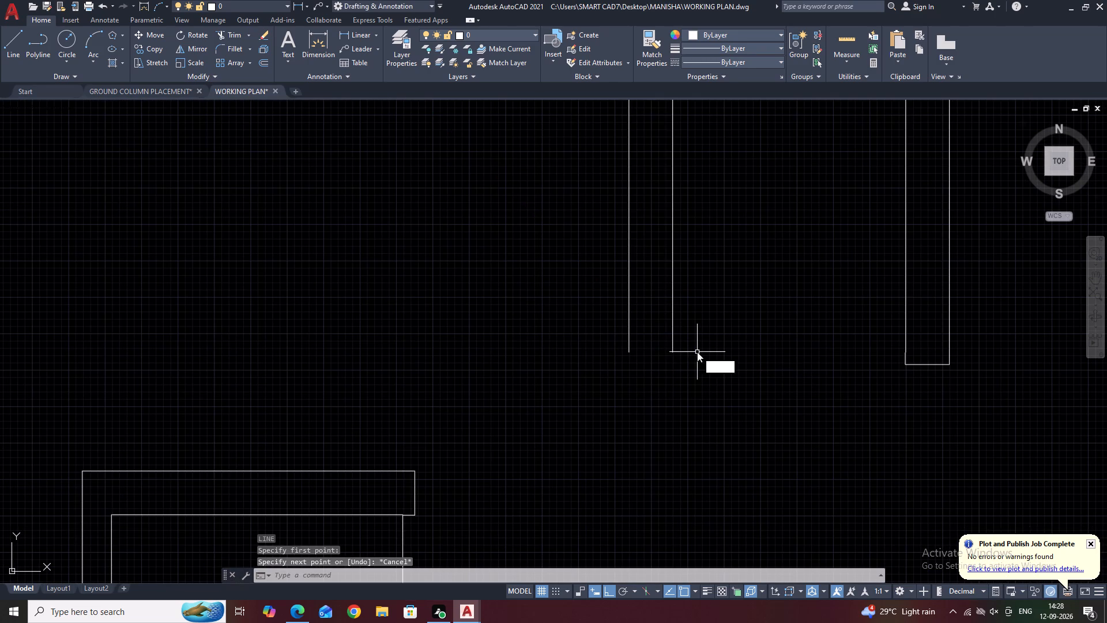
{"action": "key", "text": "space"}
{"action": "left_click", "coordinate": [676, 354]}
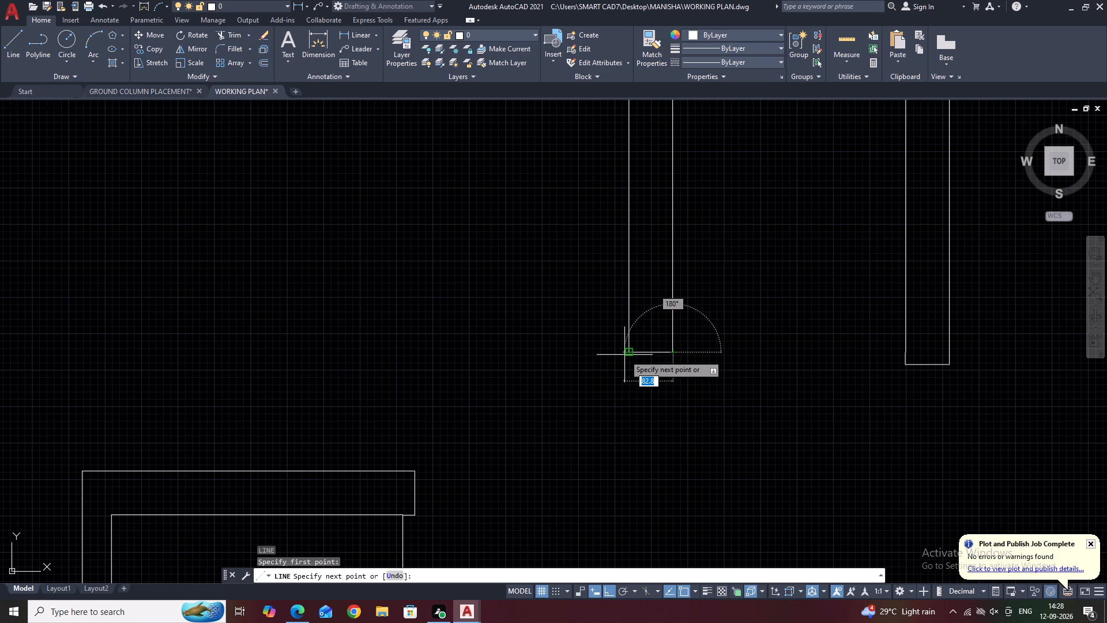
{"action": "left_click", "coordinate": [628, 350]}
{"action": "key", "text": "Escape"}
Draw horizontal lines from both ends of the inner back line out to the outer edges of the west and east arms.
{"action": "scroll", "coordinate": [642, 344], "scroll_direction": "down", "scroll_amount": 1}
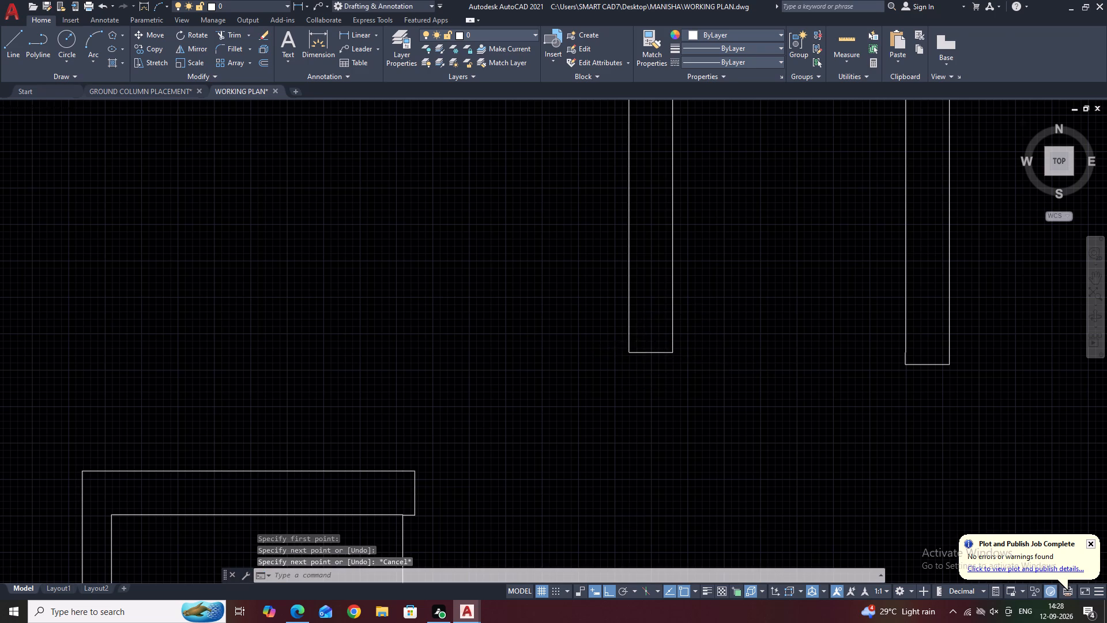
{"action": "scroll", "coordinate": [642, 344], "scroll_direction": "down", "scroll_amount": 1}
{"action": "middle_click_drag", "start_coordinate": [760, 238], "coordinate": [732, 328]}
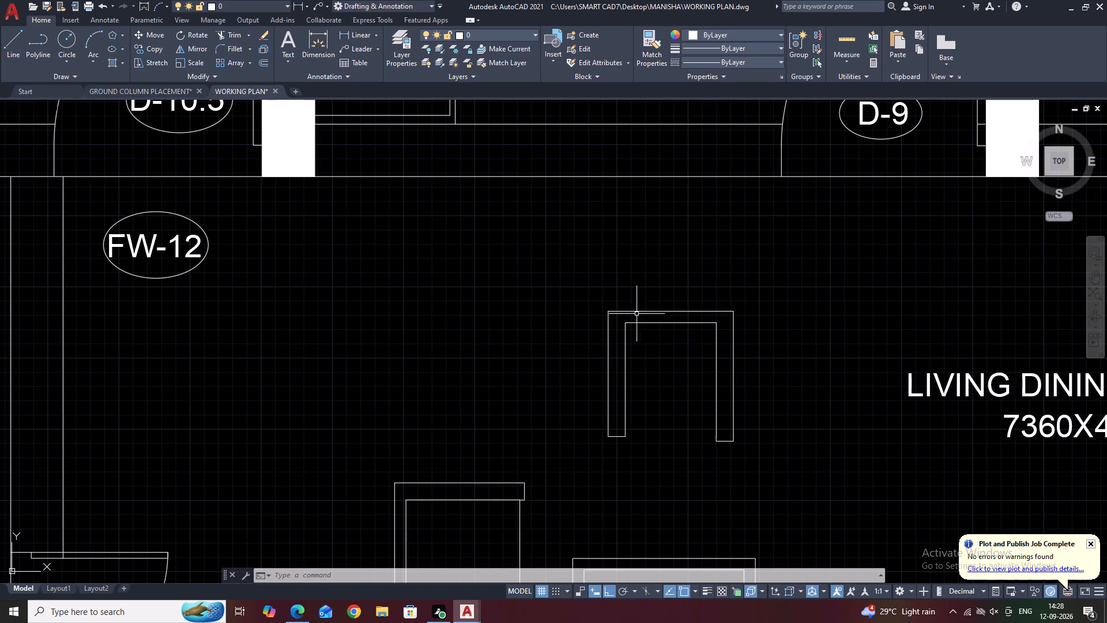
{"action": "scroll", "coordinate": [619, 317], "scroll_direction": "up", "scroll_amount": 2}
{"action": "key", "text": "l"}
{"action": "key", "text": "space"}
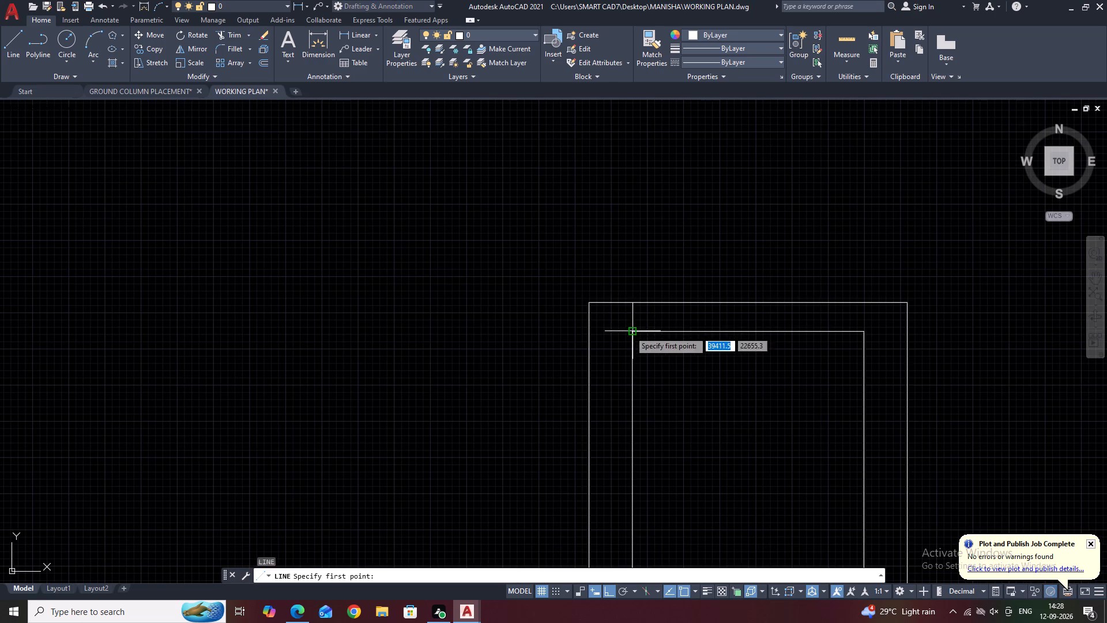
{"action": "left_click", "coordinate": [630, 331]}
{"action": "left_click", "coordinate": [583, 331]}
{"action": "key", "text": "space"}
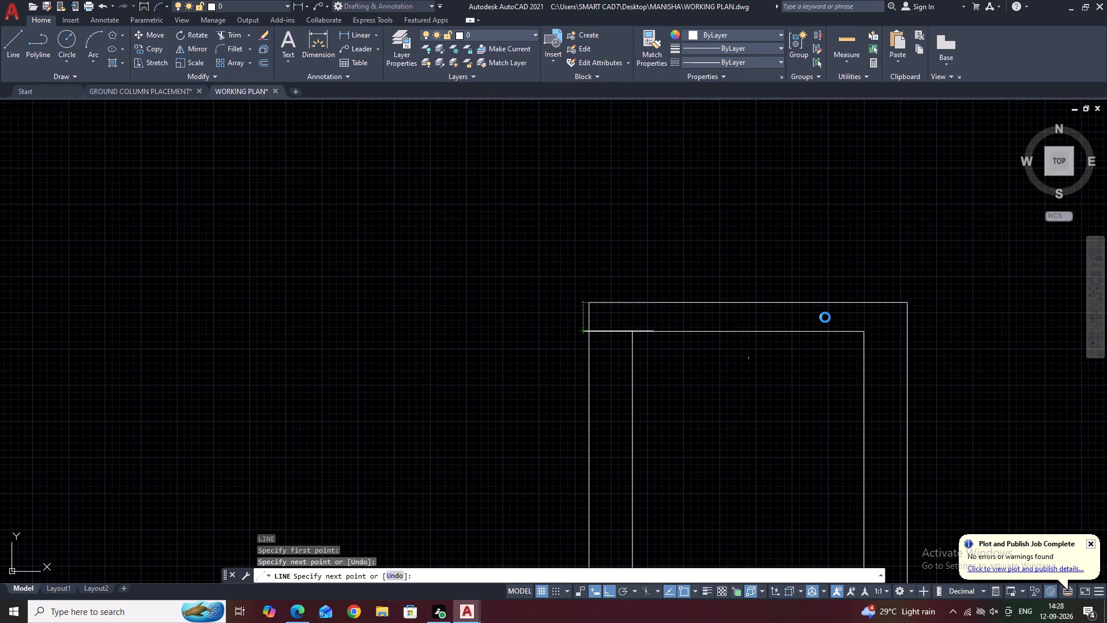
{"action": "key", "text": "space"}
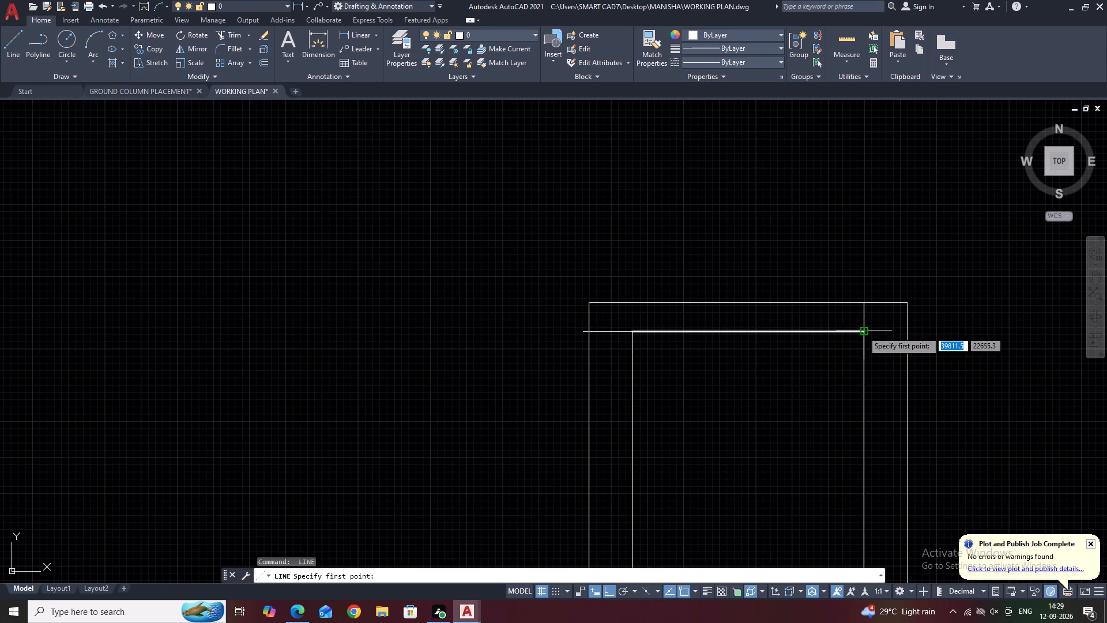
{"action": "left_click", "coordinate": [863, 331]}
{"action": "left_click", "coordinate": [910, 331]}
{"action": "key", "text": "Escape"}
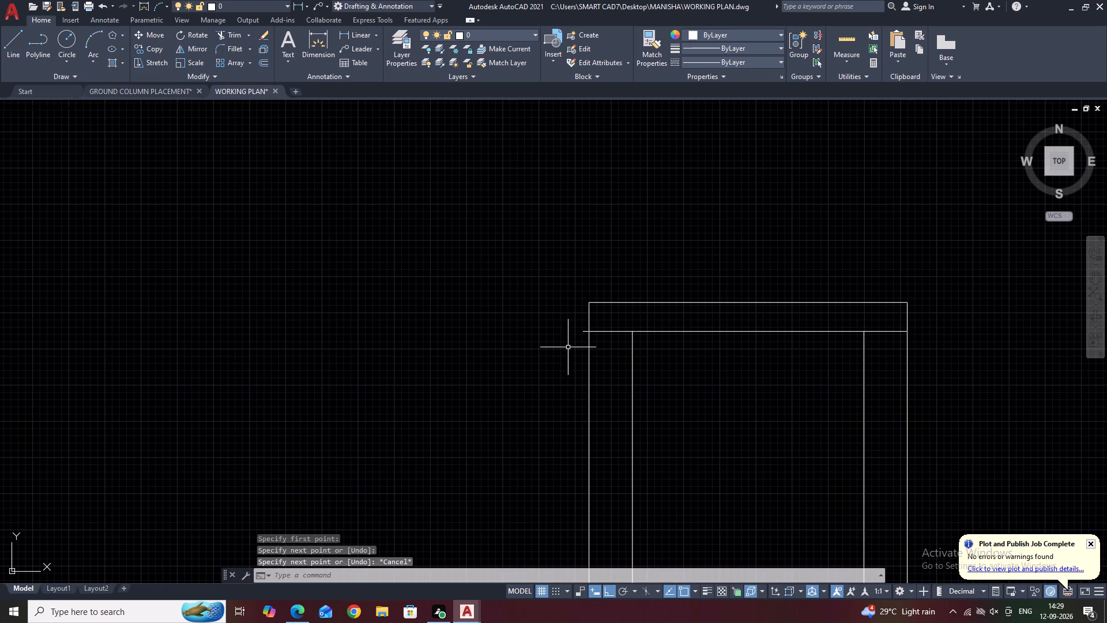
Trim the stub overhanging the west arm and remove the northern back line with the side pieces above the inner back line.
{"action": "type", "text": "TR"}
{"action": "key", "text": "space"}
{"action": "scroll", "coordinate": [589, 336], "scroll_direction": "up", "scroll_amount": 2}
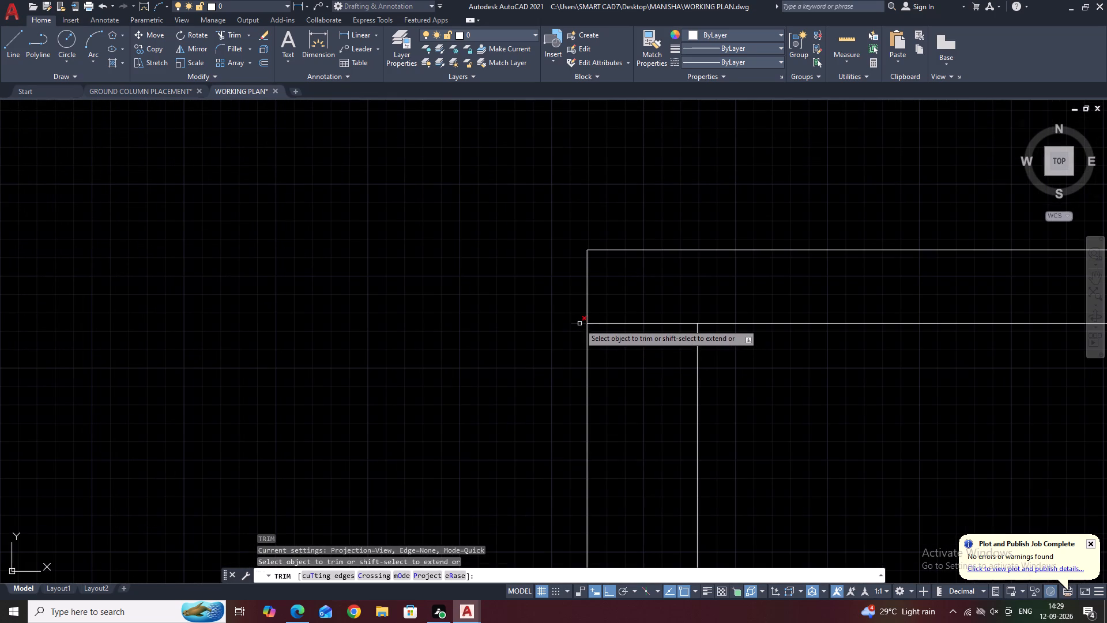
{"action": "left_click", "coordinate": [579, 324]}
{"action": "scroll", "coordinate": [514, 324], "scroll_direction": "down", "scroll_amount": 3}
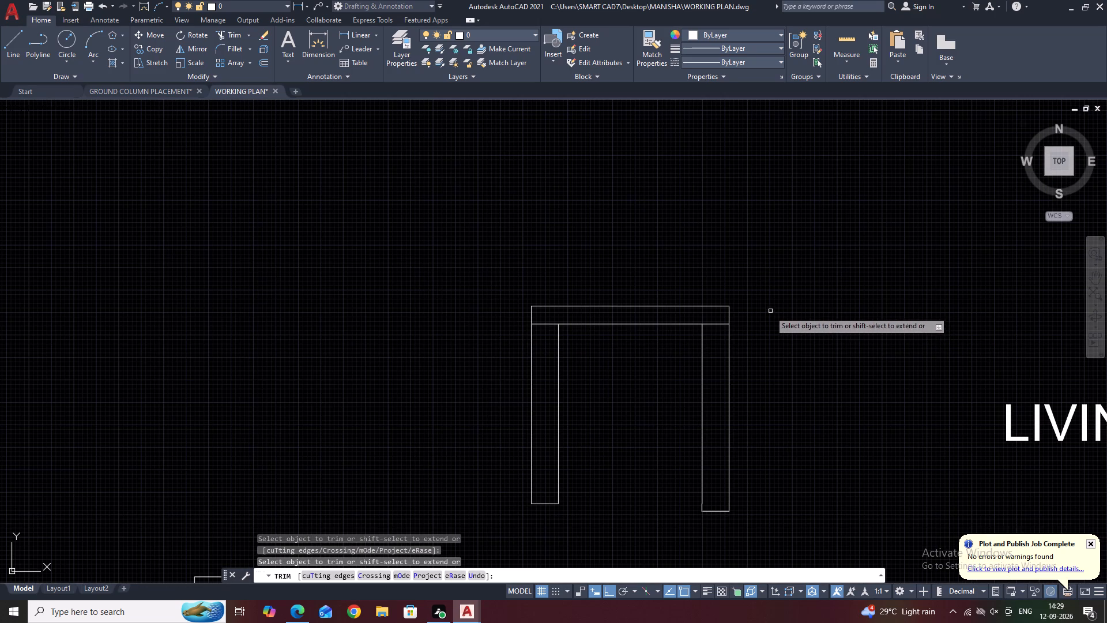
{"action": "scroll", "coordinate": [742, 299], "scroll_direction": "up", "scroll_amount": 2}
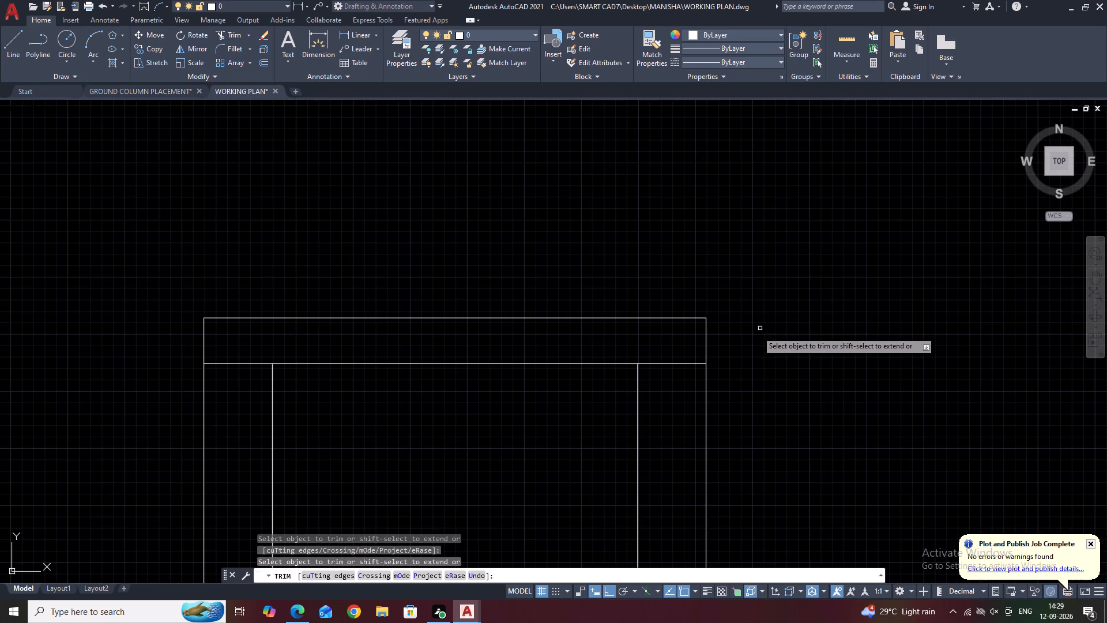
{"action": "left_click", "coordinate": [751, 336]}
{"action": "left_click", "coordinate": [156, 329]}
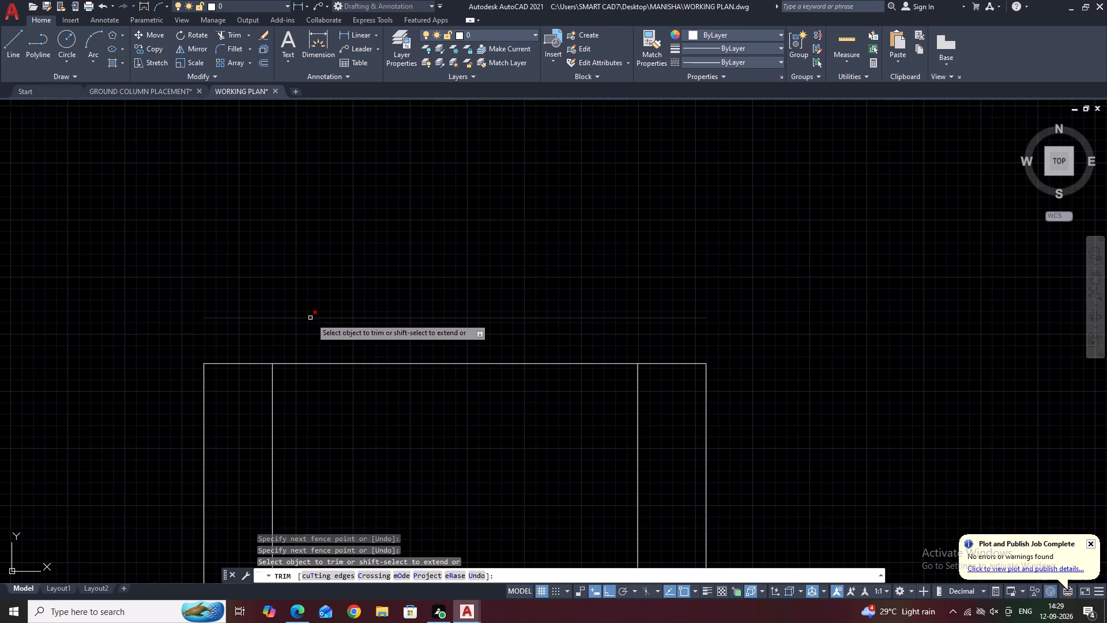
{"action": "left_click", "coordinate": [322, 316]}
{"action": "left_click", "coordinate": [337, 323]}
{"action": "key", "text": "Escape"}
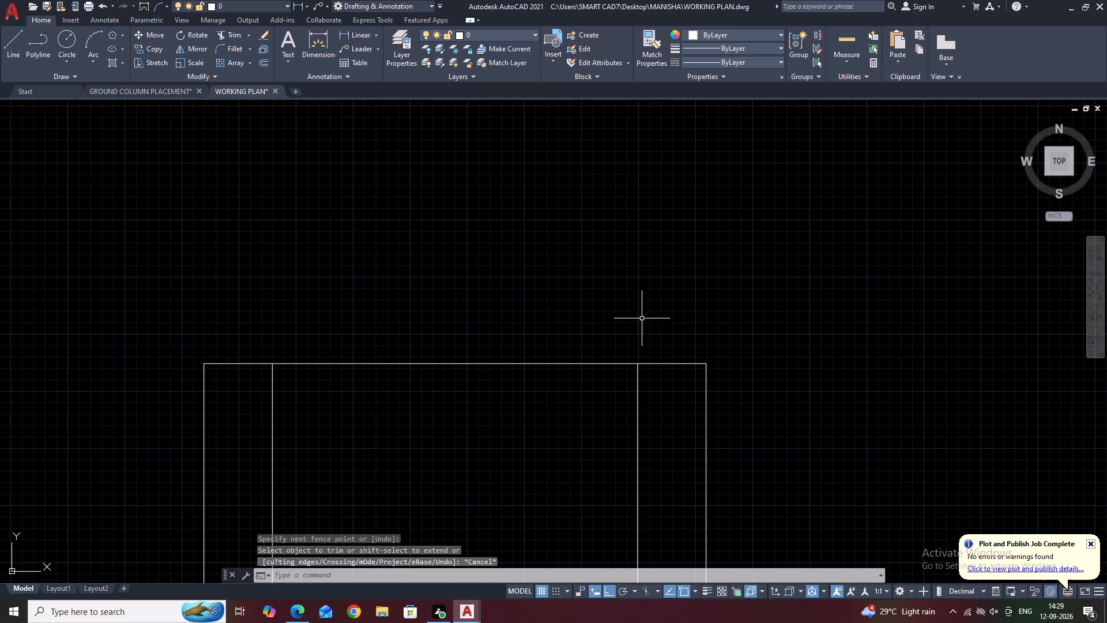
Offset the inner back line between the two arms 50 mm to the north.
{"action": "scroll", "coordinate": [662, 317], "scroll_direction": "down", "scroll_amount": 3}
{"action": "scroll", "coordinate": [652, 325], "scroll_direction": "up", "scroll_amount": 2}
{"action": "left_click", "coordinate": [607, 346]}
{"action": "left_click", "coordinate": [564, 312]}
{"action": "middle_click_drag", "start_coordinate": [672, 370], "coordinate": [739, 455]}
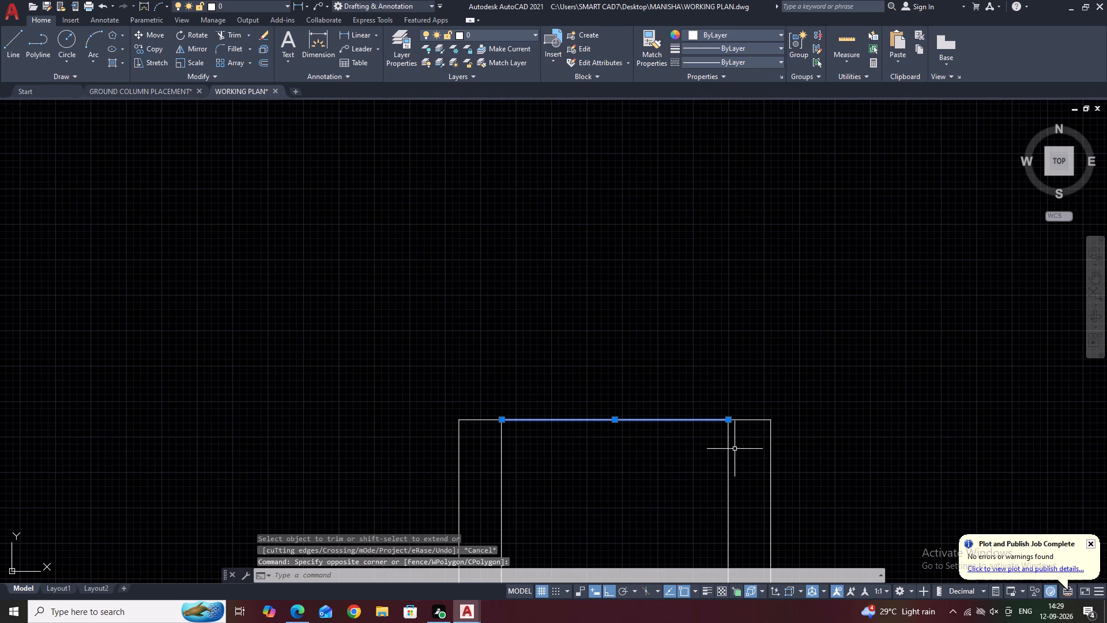
{"action": "key", "text": "o"}
{"action": "key", "text": "space"}
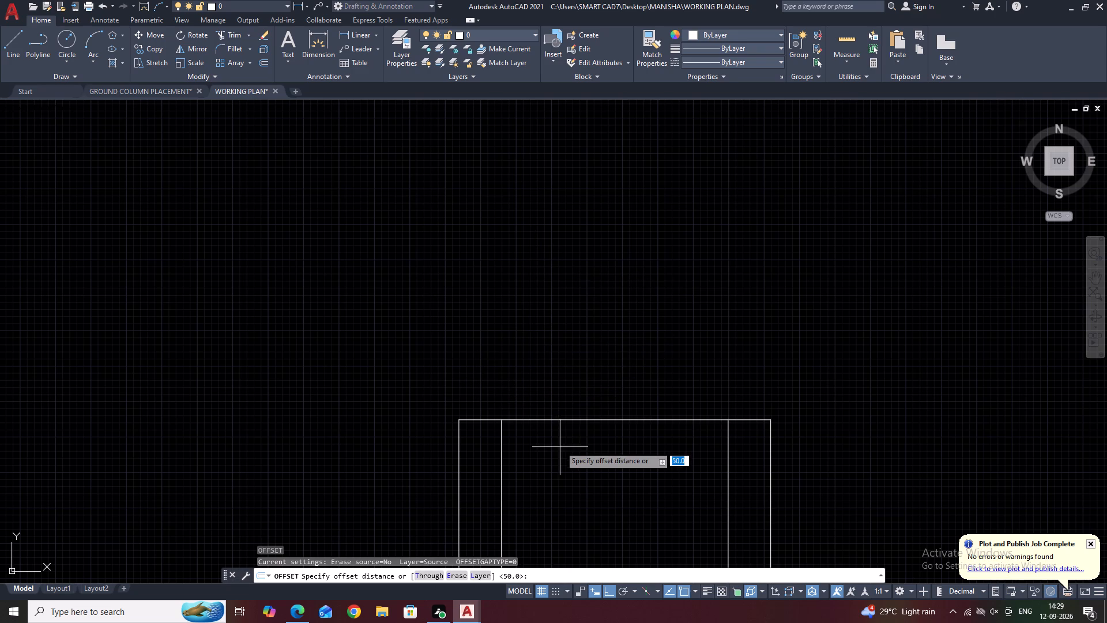
{"action": "key", "text": "space"}
{"action": "left_click", "coordinate": [603, 355]}
{"action": "key", "text": "Escape"}
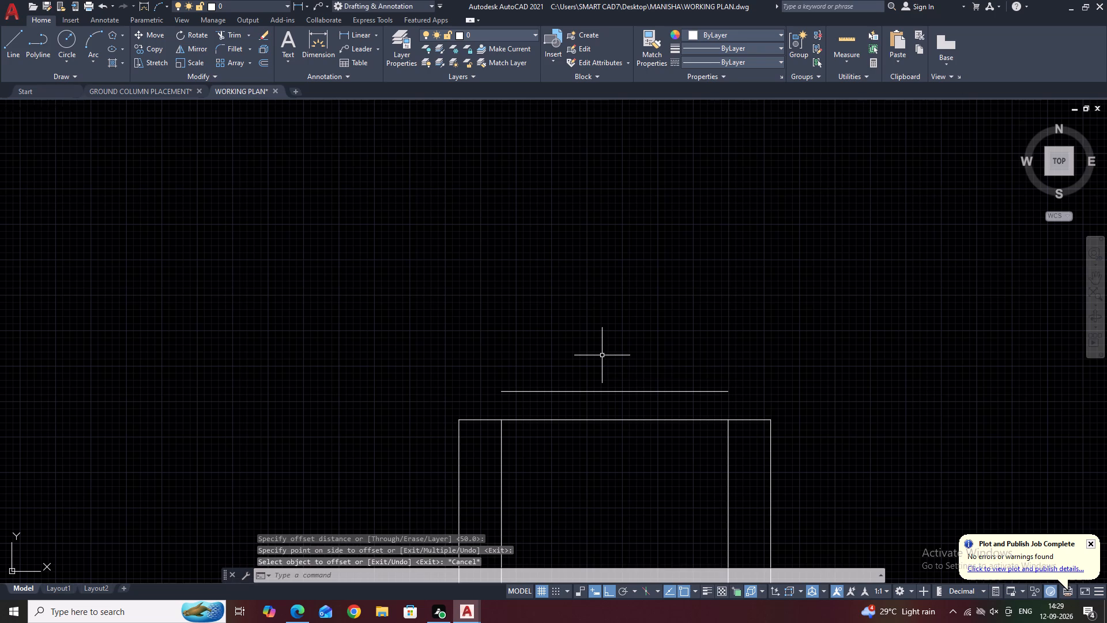
Fillet the offset line with the inner back line at both ends to give the backrest semicircular ends.
{"action": "type", "text": "F"}
{"action": "key", "text": "space"}
{"action": "left_click", "coordinate": [558, 392]}
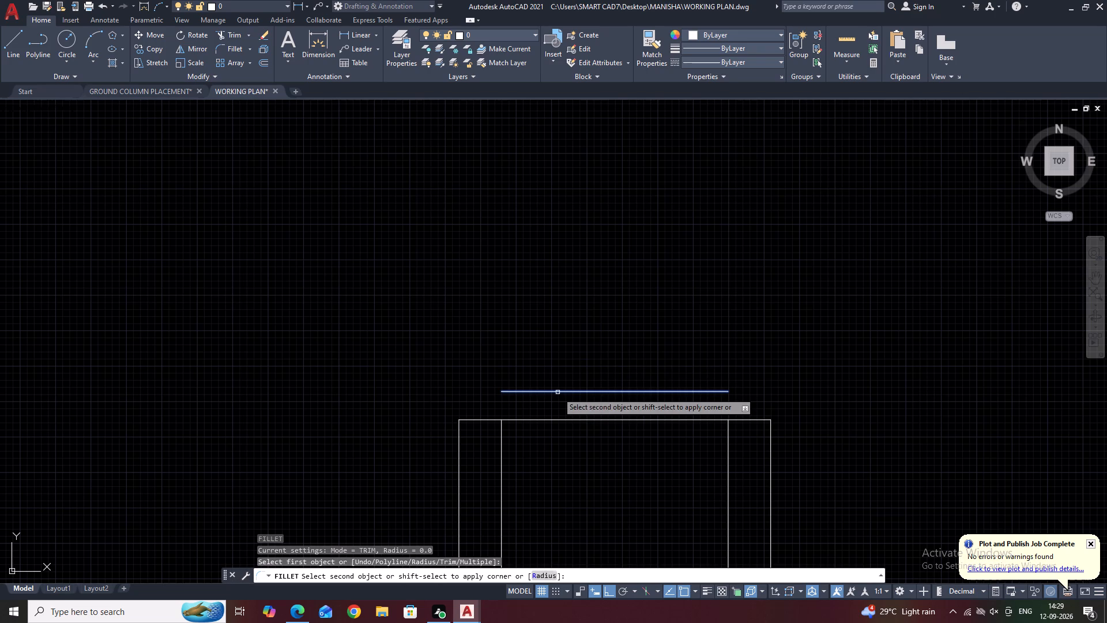
{"action": "left_click", "coordinate": [549, 421]}
{"action": "key", "text": "space"}
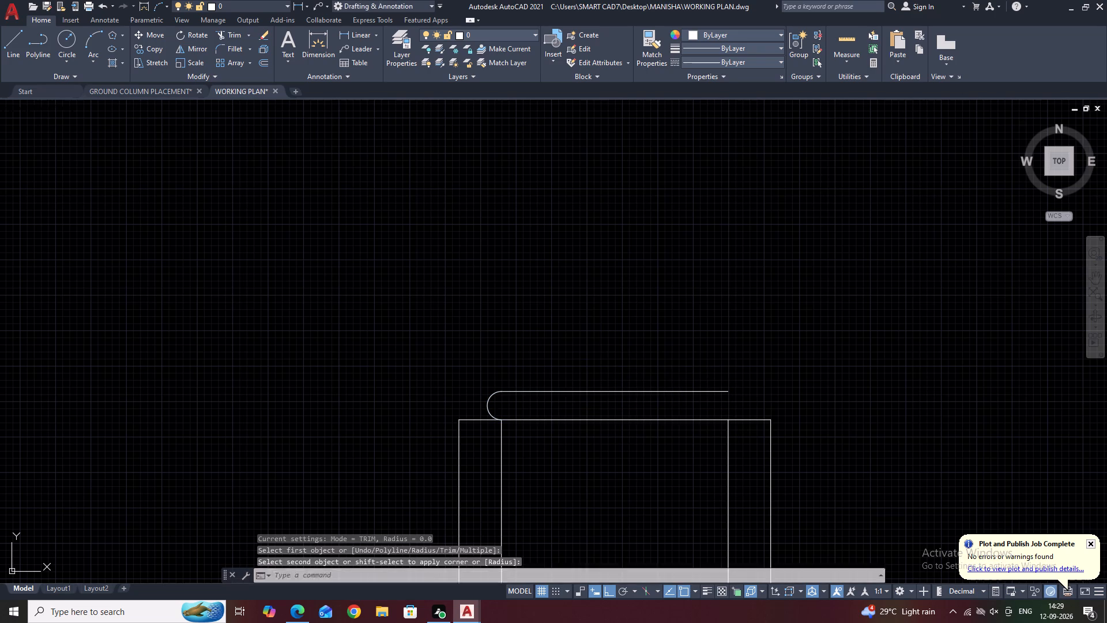
{"action": "left_click", "coordinate": [695, 391]}
{"action": "left_click", "coordinate": [696, 422]}
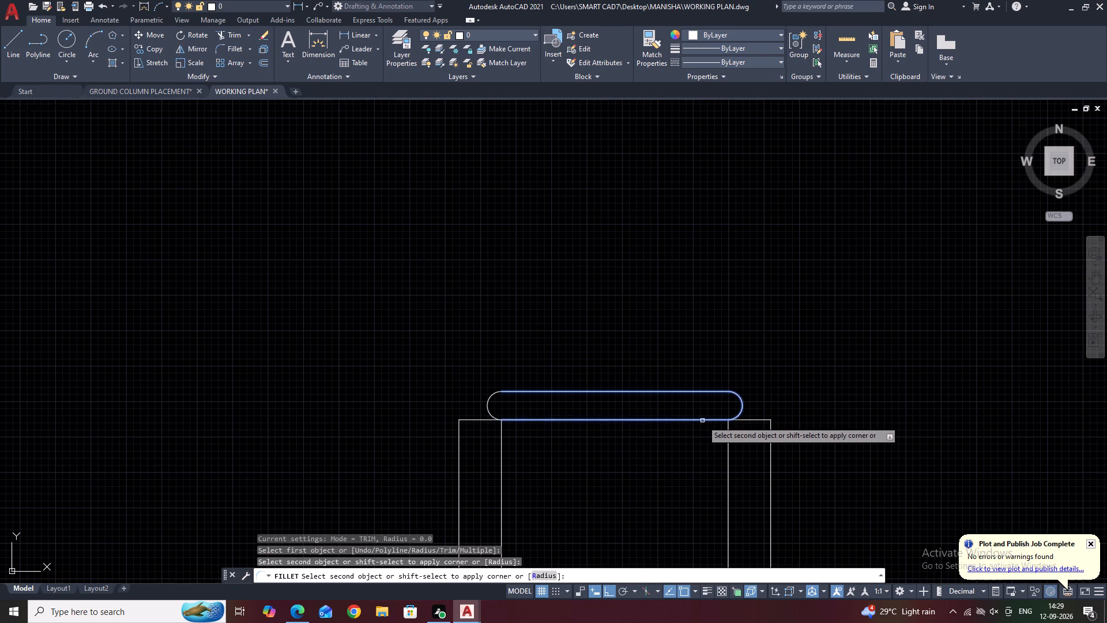
{"action": "left_click", "coordinate": [702, 421]}
{"action": "scroll", "coordinate": [764, 368], "scroll_direction": "down", "scroll_amount": 4}
{"action": "middle_click_drag", "start_coordinate": [858, 388], "coordinate": [767, 327]}
{"action": "key", "text": "Escape"}
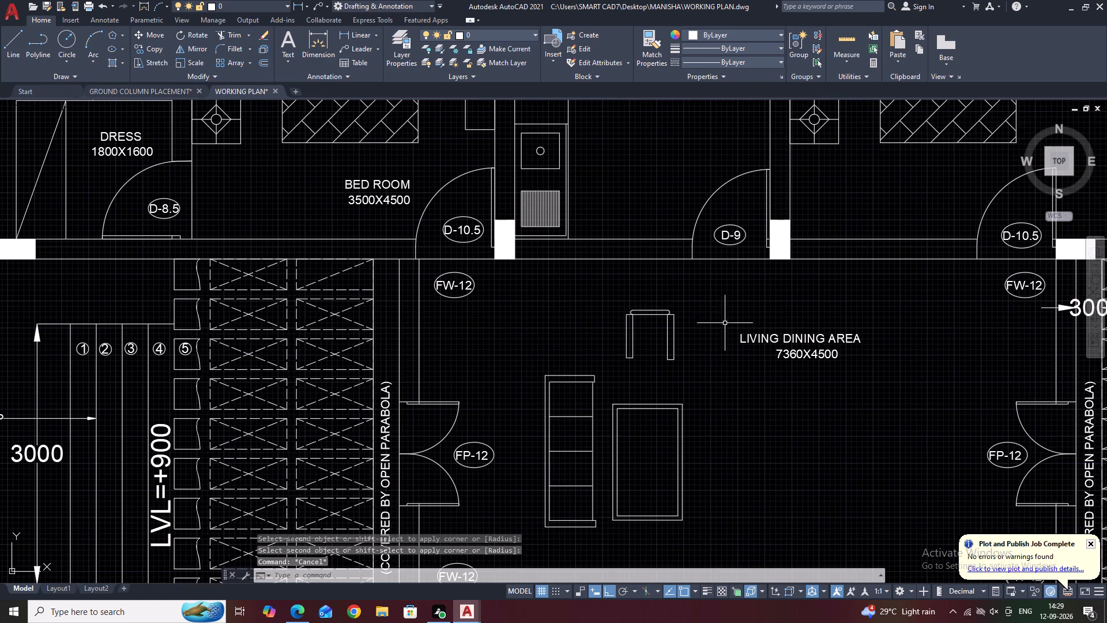
Draw a 400 mm horizontal front line between the inner edges of the arms, just north of their south ends.
{"action": "middle_click_drag", "start_coordinate": [613, 393], "coordinate": [656, 464]}
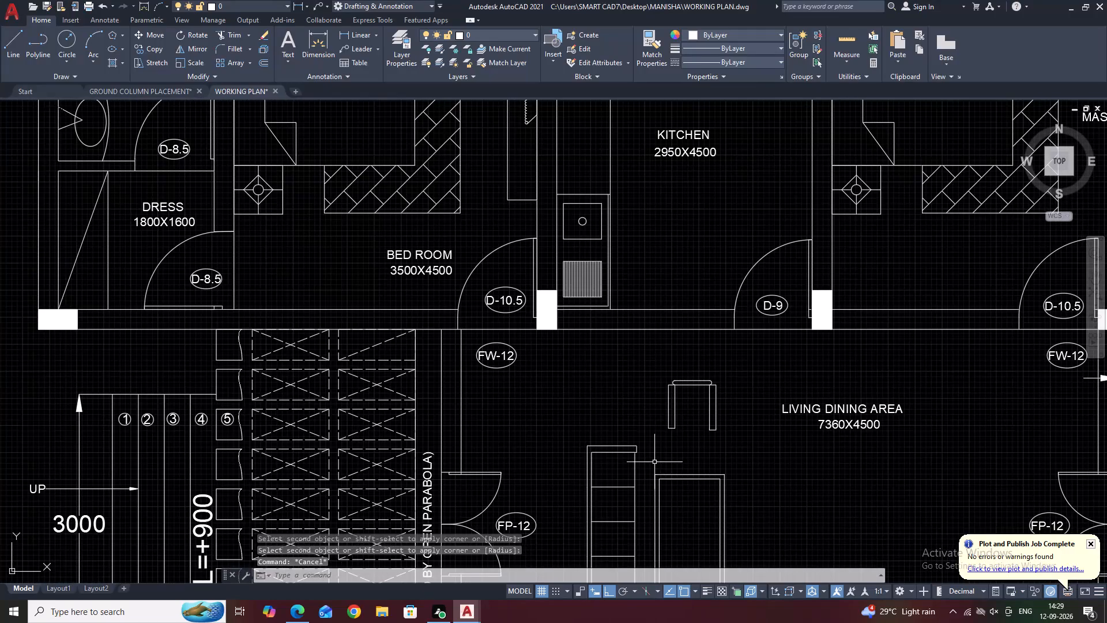
{"action": "key", "text": "l"}
{"action": "scroll", "coordinate": [672, 436], "scroll_direction": "up", "scroll_amount": 2}
{"action": "key", "text": "space"}
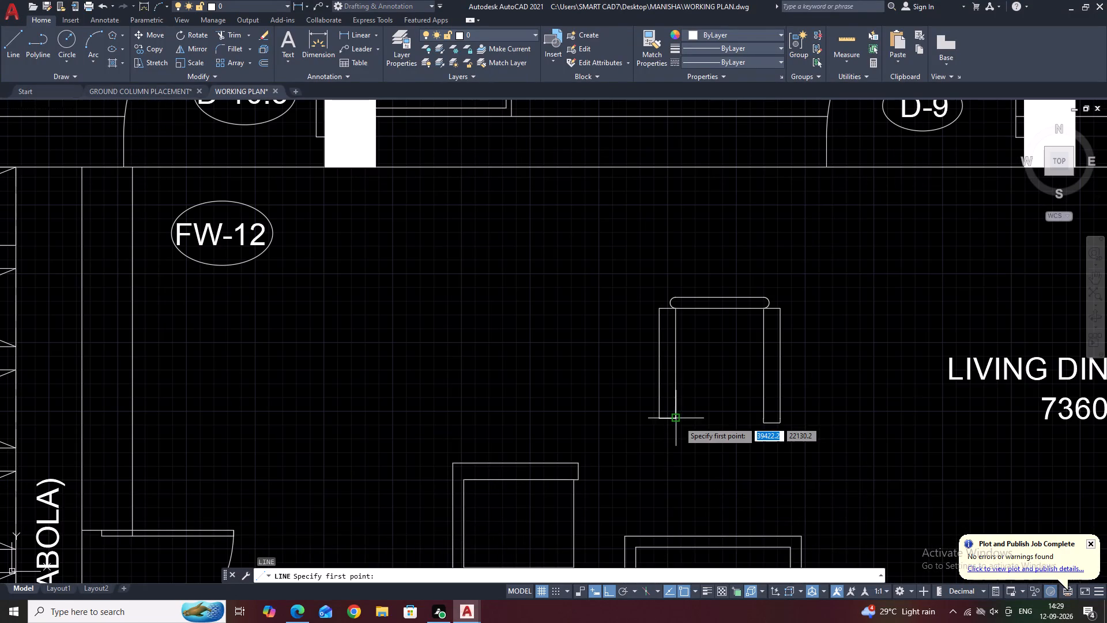
{"action": "scroll", "coordinate": [679, 414], "scroll_direction": "up", "scroll_amount": 2}
{"action": "left_click", "coordinate": [668, 392]}
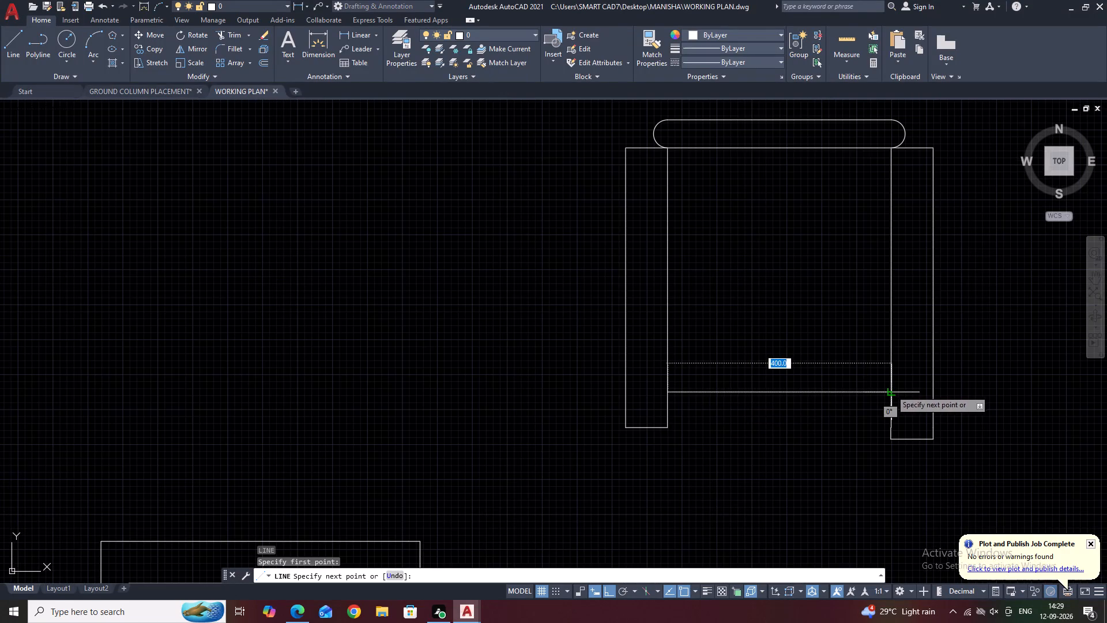
{"action": "left_click", "coordinate": [891, 391]}
{"action": "key", "text": "Escape"}
Shorten the seat's west arm by stretching its end line and both side lines about 110 mm north, just past the front line.
{"action": "left_click_drag", "start_coordinate": [682, 402], "coordinate": [681, 402]}
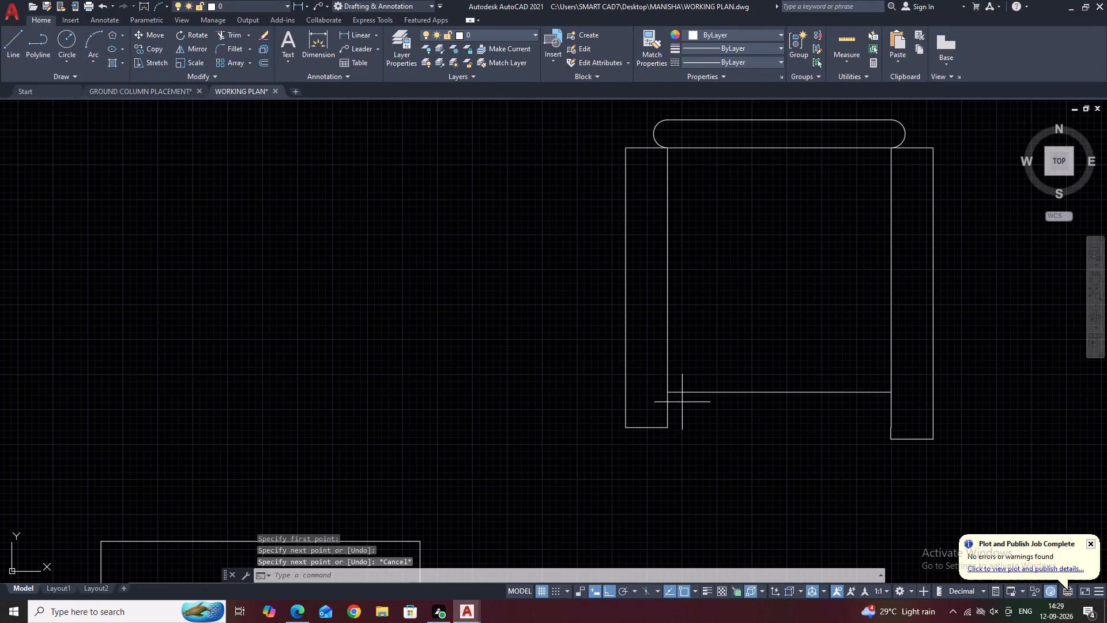
{"action": "left_click_drag", "start_coordinate": [681, 402], "coordinate": [675, 405]}
{"action": "left_click", "coordinate": [605, 427]}
{"action": "left_click", "coordinate": [649, 429]}
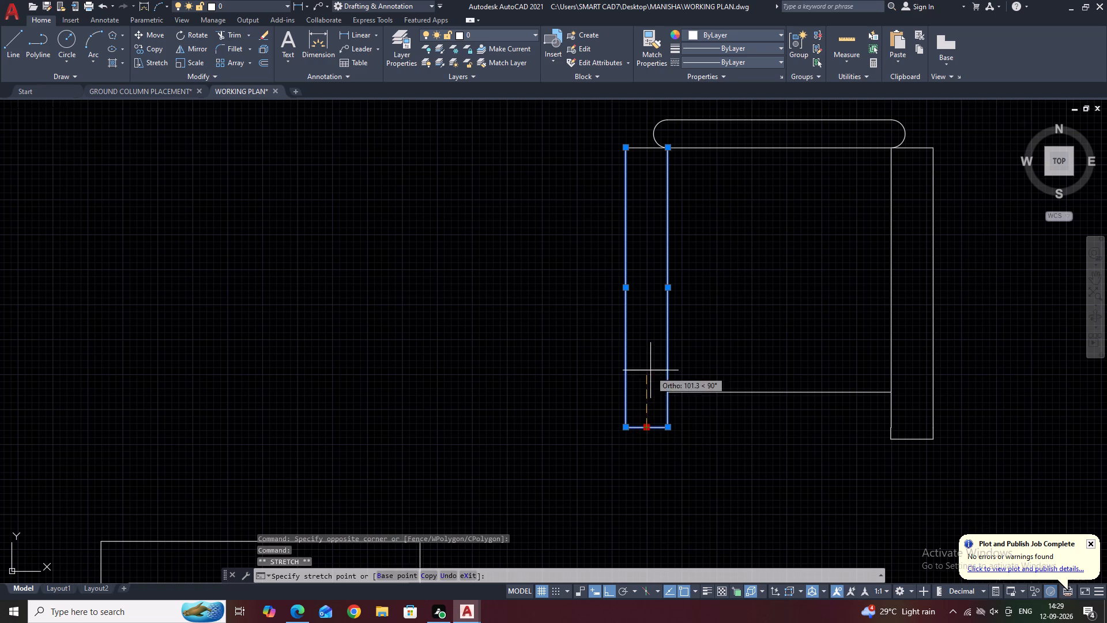
{"action": "left_click", "coordinate": [650, 366]}
{"action": "left_click", "coordinate": [672, 427]}
{"action": "left_click", "coordinate": [669, 419]}
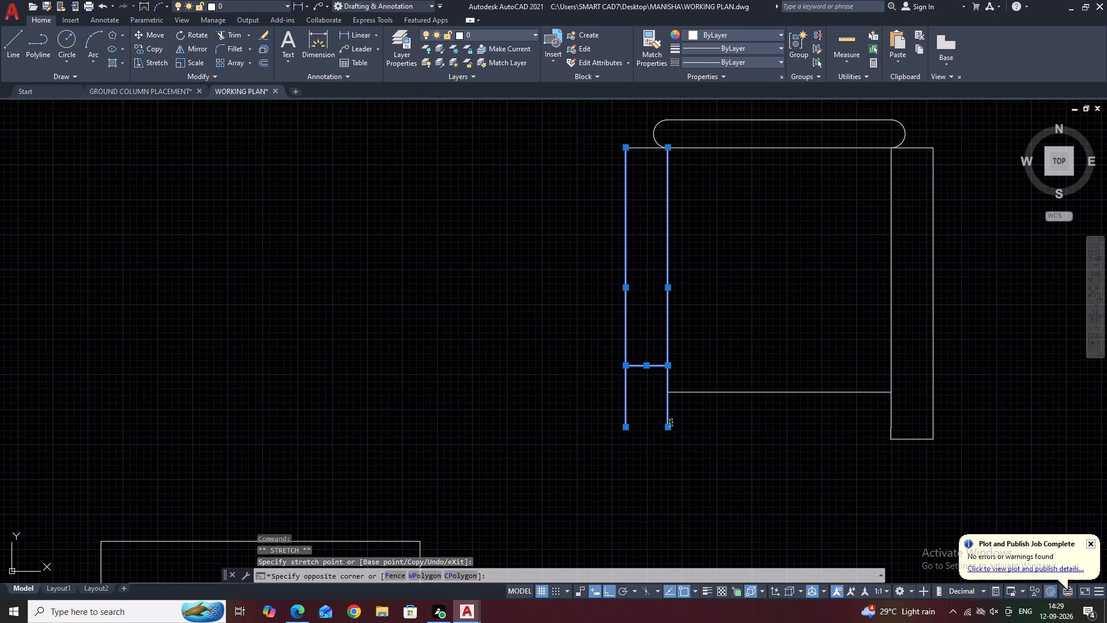
{"action": "left_click_drag", "start_coordinate": [665, 430], "coordinate": [665, 423]}
{"action": "left_click", "coordinate": [666, 361]}
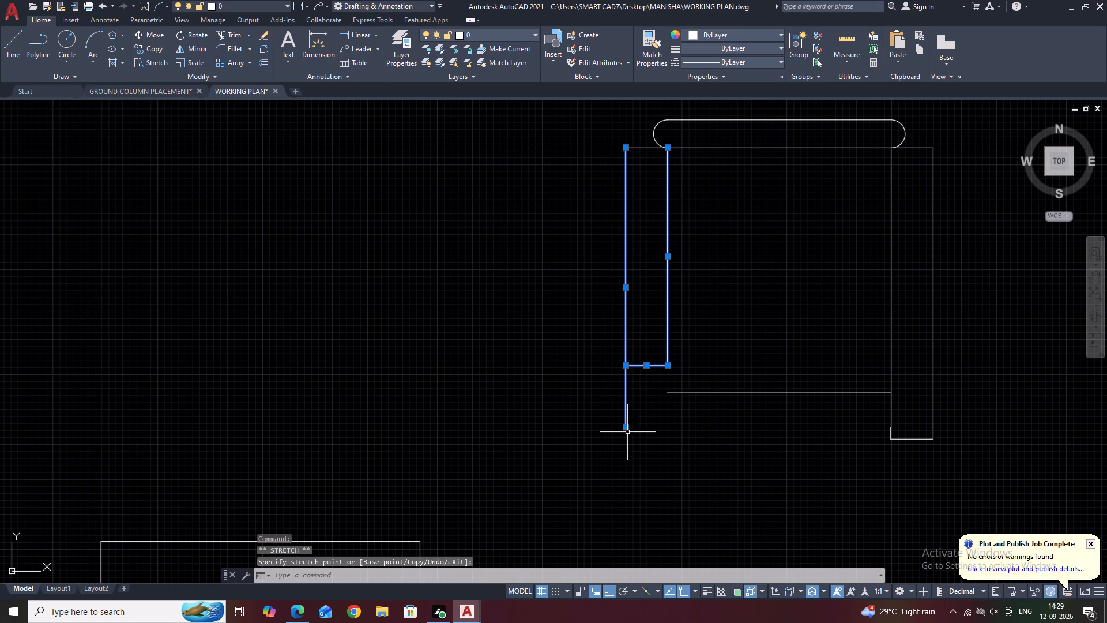
{"action": "left_click", "coordinate": [623, 429]}
{"action": "left_click", "coordinate": [622, 366]}
{"action": "middle_click_drag", "start_coordinate": [797, 356], "coordinate": [717, 355]}
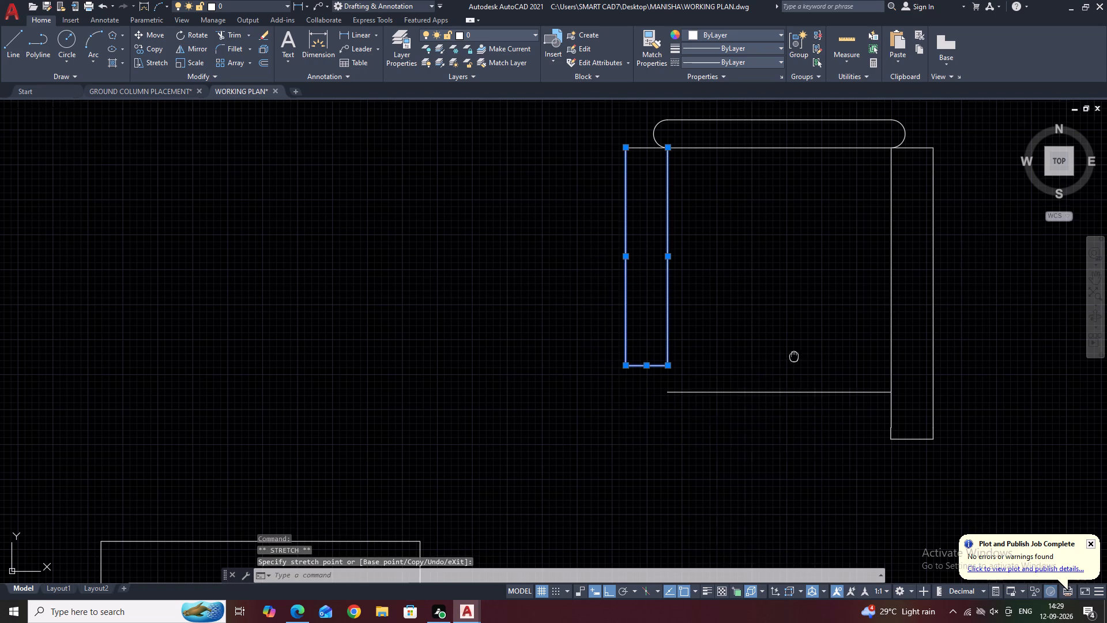
Draw a horizontal line from the west arm's inner south corner to the outer edge of the east arm.
{"action": "middle_click_drag", "start_coordinate": [717, 355], "coordinate": [666, 353]}
{"action": "key", "text": "Escape"}
{"action": "middle_click_drag", "start_coordinate": [860, 352], "coordinate": [852, 356]}
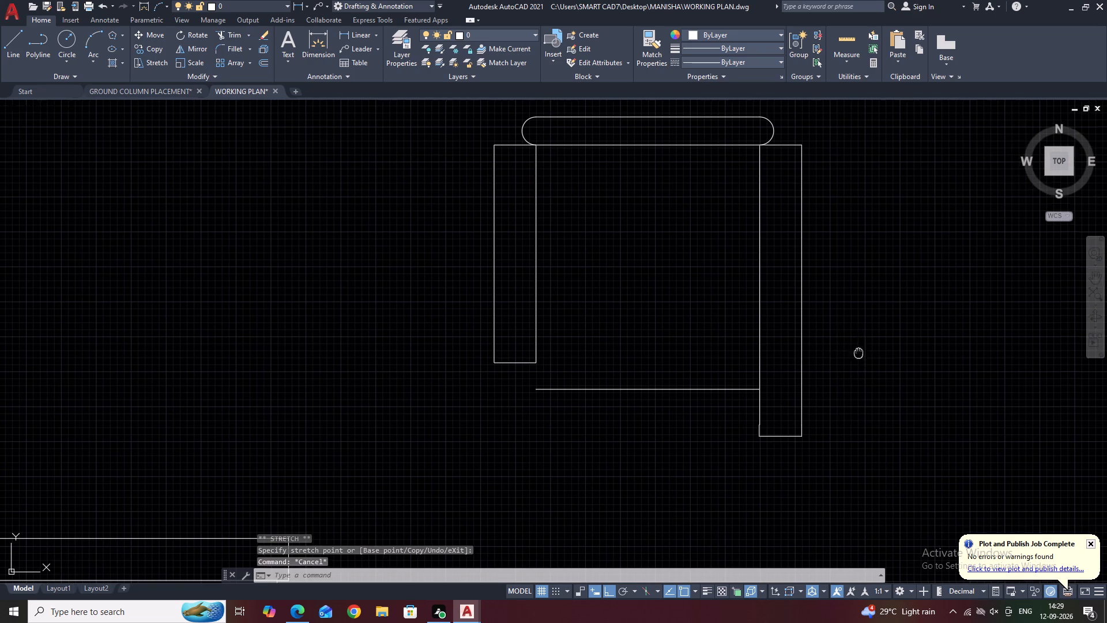
{"action": "middle_click_drag", "start_coordinate": [852, 356], "coordinate": [805, 384]}
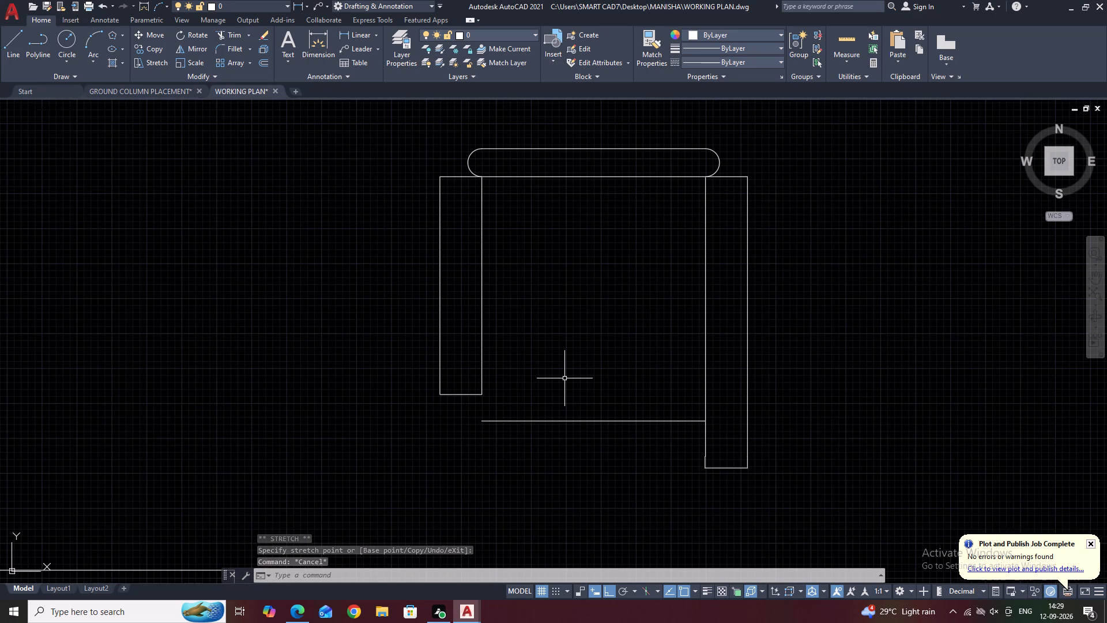
{"action": "key", "text": "l"}
{"action": "key", "text": "space"}
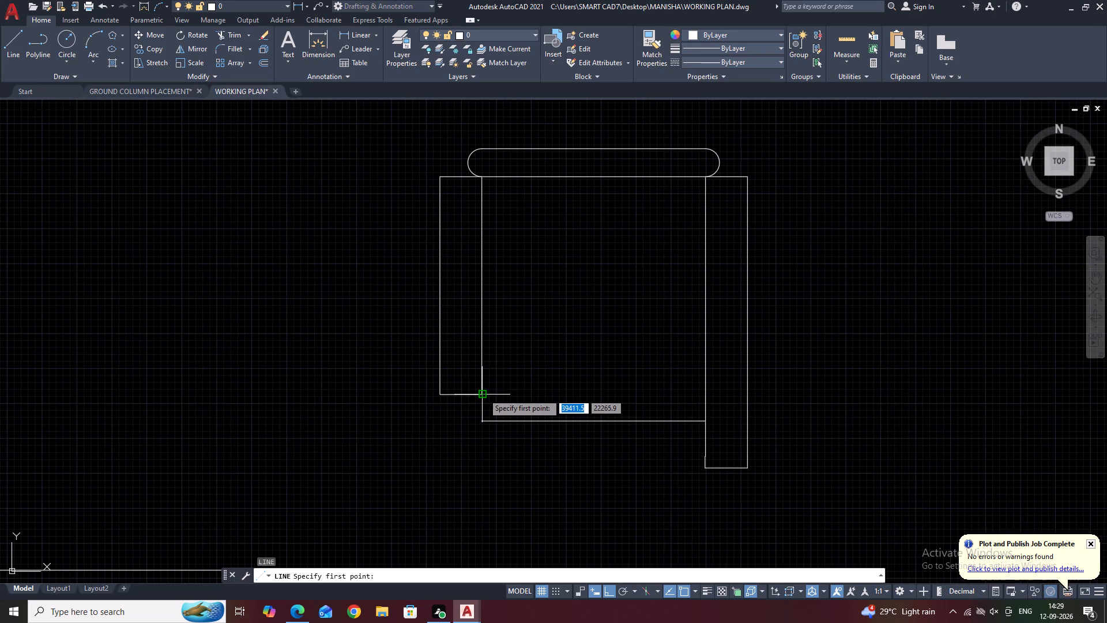
{"action": "left_click", "coordinate": [483, 393]}
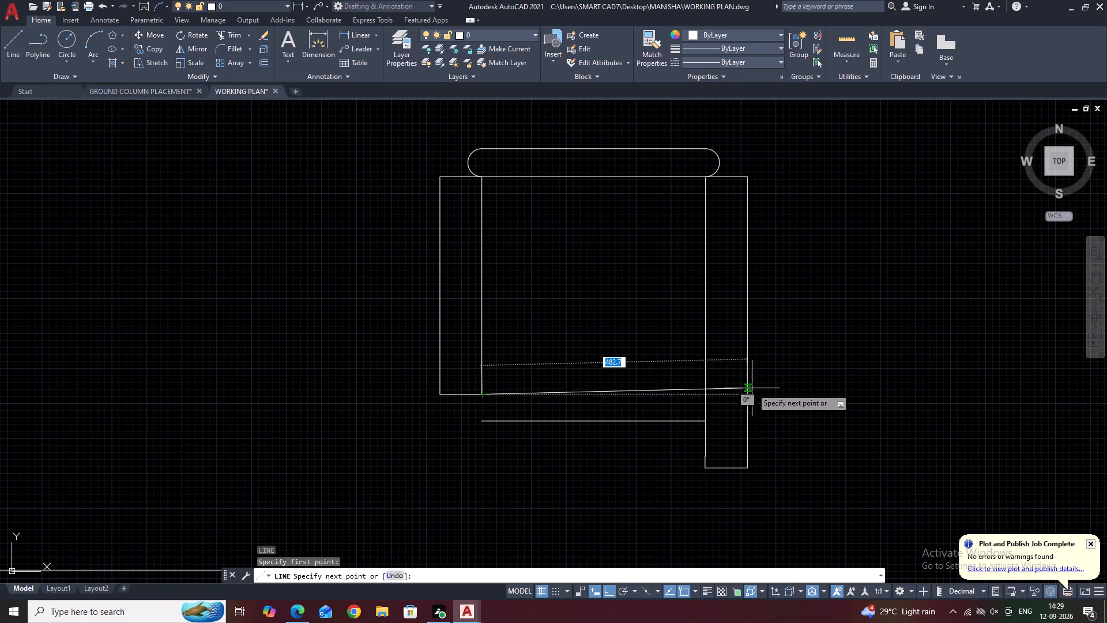
{"action": "left_click", "coordinate": [750, 392]}
{"action": "key", "text": "Escape"}
Trim away the part of the east arm south of the new horizontal line, including its old end line.
{"action": "type", "text": "TR"}
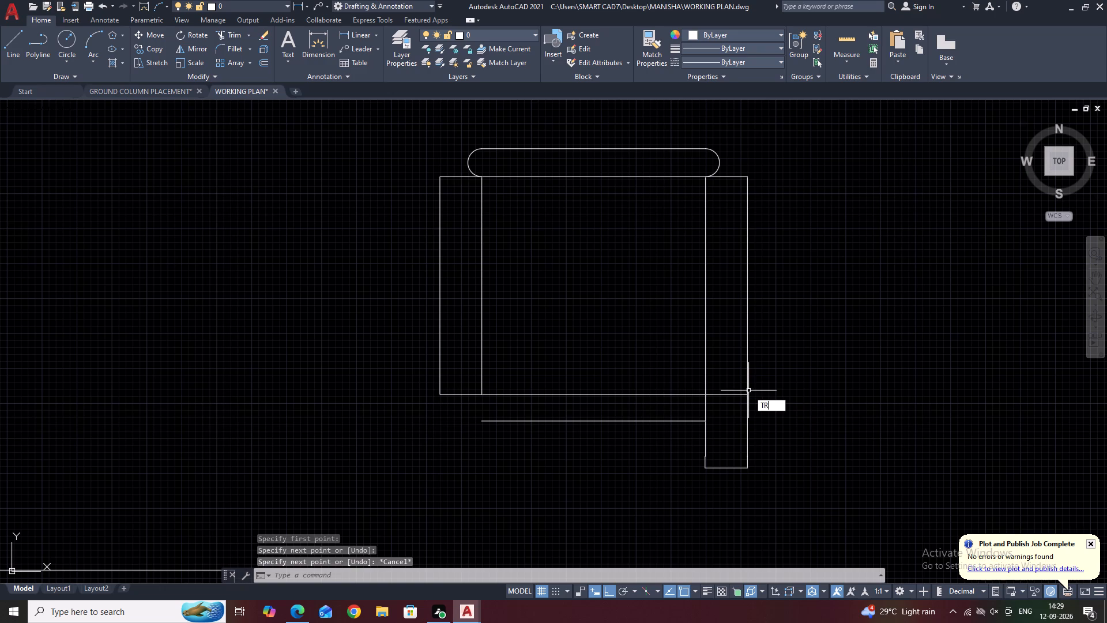
{"action": "key", "text": "space"}
{"action": "left_click", "coordinate": [674, 409]}
{"action": "left_click", "coordinate": [760, 406]}
{"action": "left_click", "coordinate": [766, 425]}
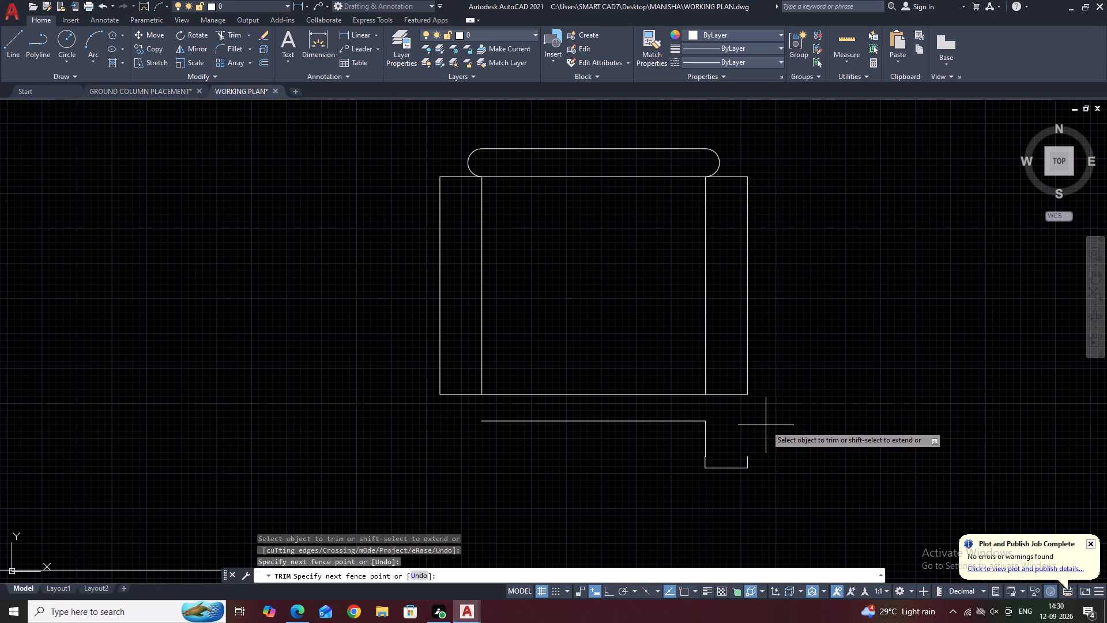
{"action": "left_click", "coordinate": [691, 471]}
{"action": "left_click", "coordinate": [717, 438]}
{"action": "left_click", "coordinate": [662, 460]}
{"action": "left_click", "coordinate": [772, 459]}
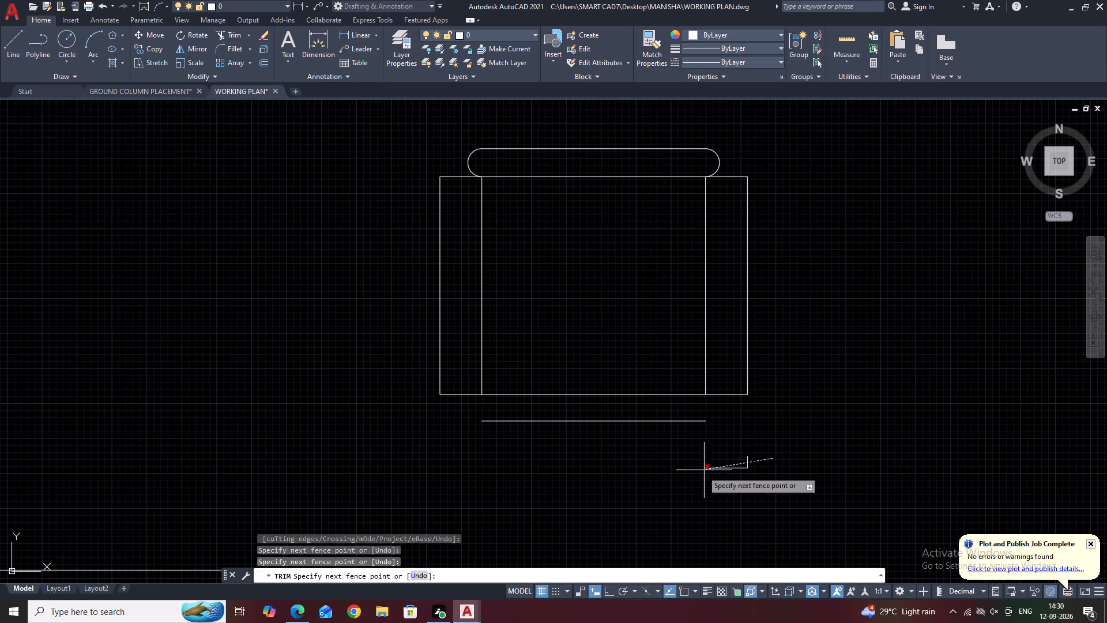
{"action": "left_click", "coordinate": [700, 472]}
{"action": "key", "text": "Escape"}
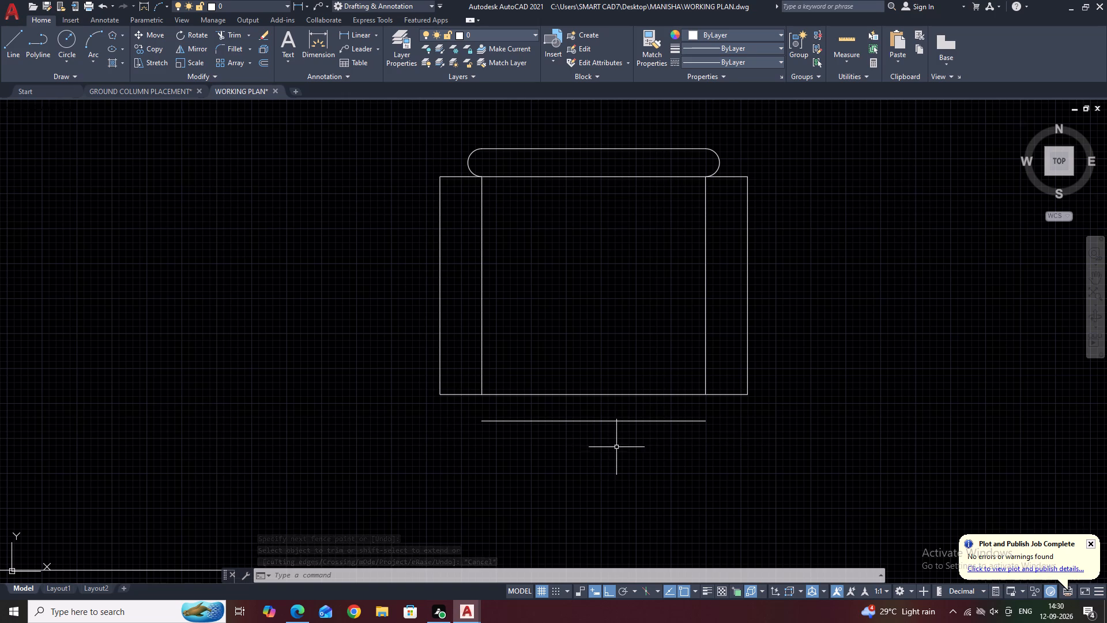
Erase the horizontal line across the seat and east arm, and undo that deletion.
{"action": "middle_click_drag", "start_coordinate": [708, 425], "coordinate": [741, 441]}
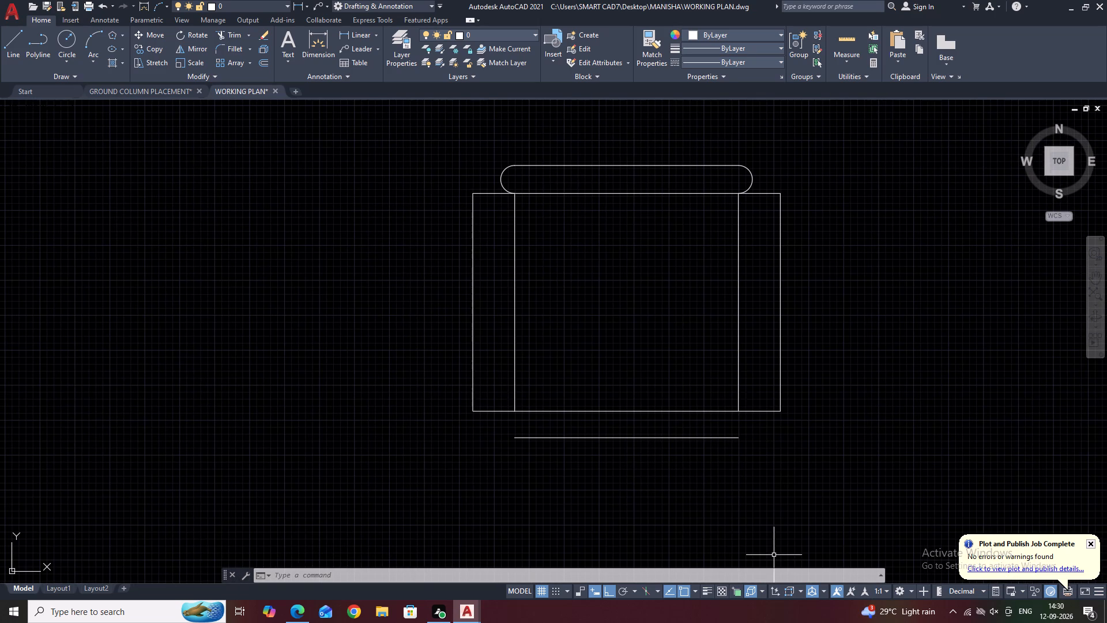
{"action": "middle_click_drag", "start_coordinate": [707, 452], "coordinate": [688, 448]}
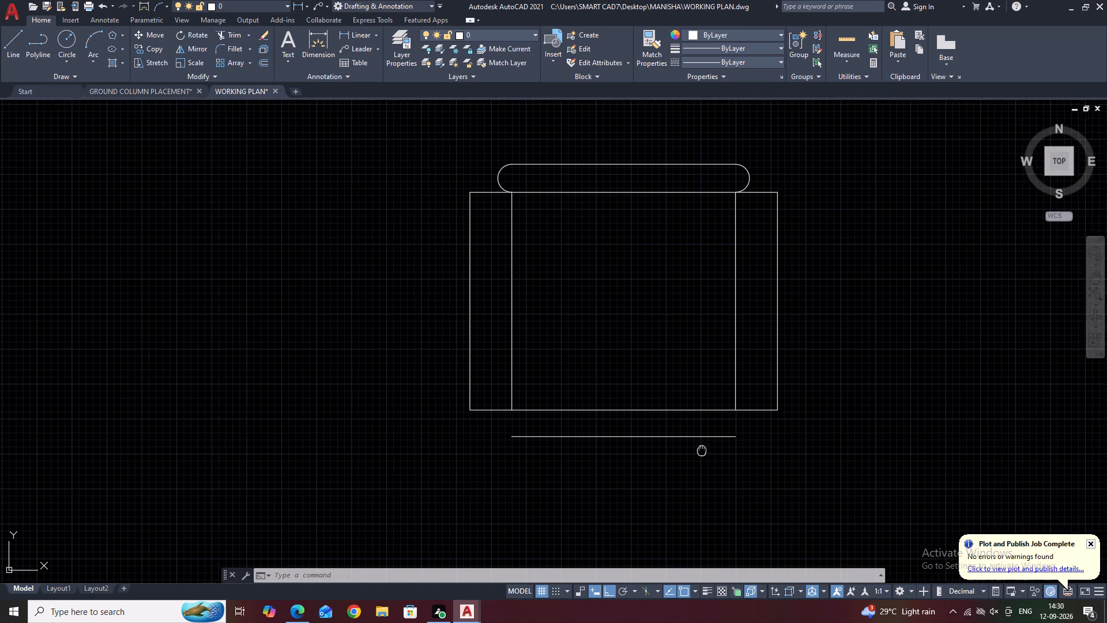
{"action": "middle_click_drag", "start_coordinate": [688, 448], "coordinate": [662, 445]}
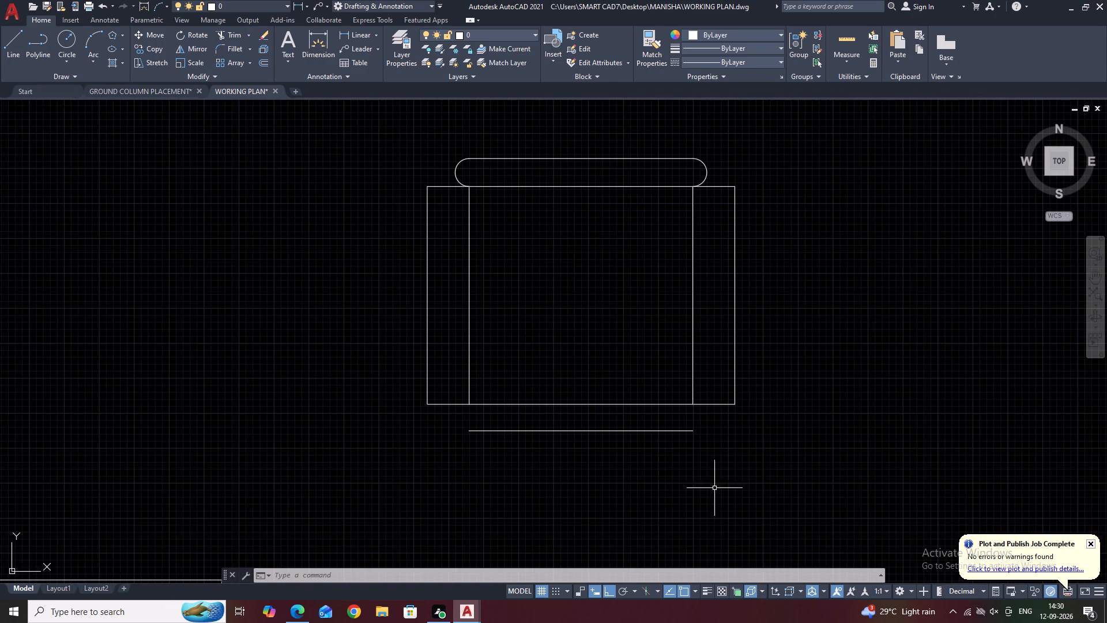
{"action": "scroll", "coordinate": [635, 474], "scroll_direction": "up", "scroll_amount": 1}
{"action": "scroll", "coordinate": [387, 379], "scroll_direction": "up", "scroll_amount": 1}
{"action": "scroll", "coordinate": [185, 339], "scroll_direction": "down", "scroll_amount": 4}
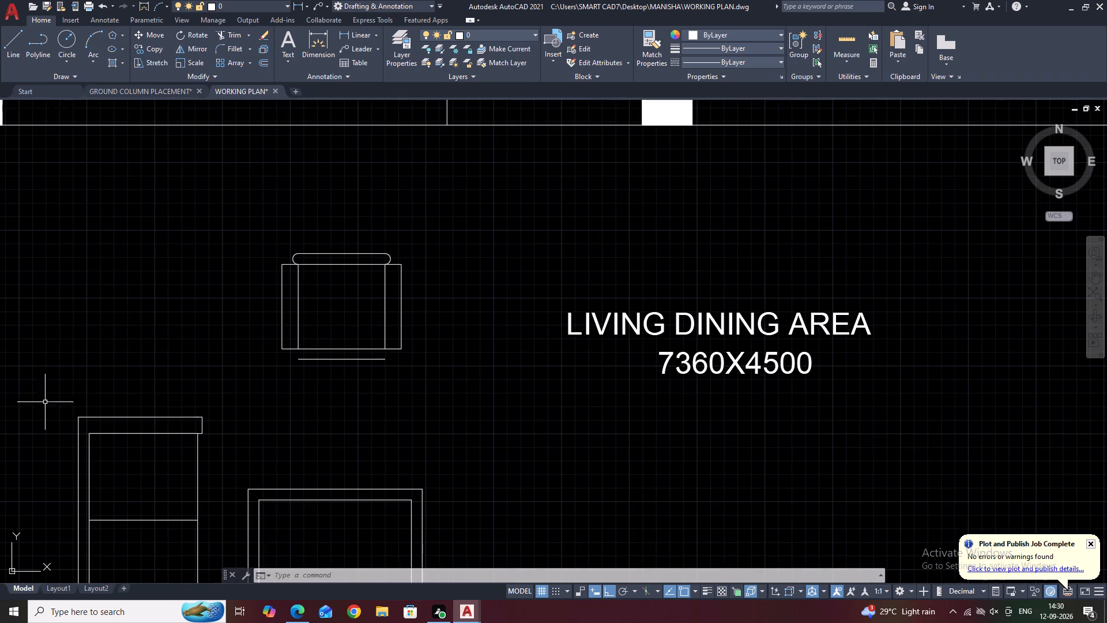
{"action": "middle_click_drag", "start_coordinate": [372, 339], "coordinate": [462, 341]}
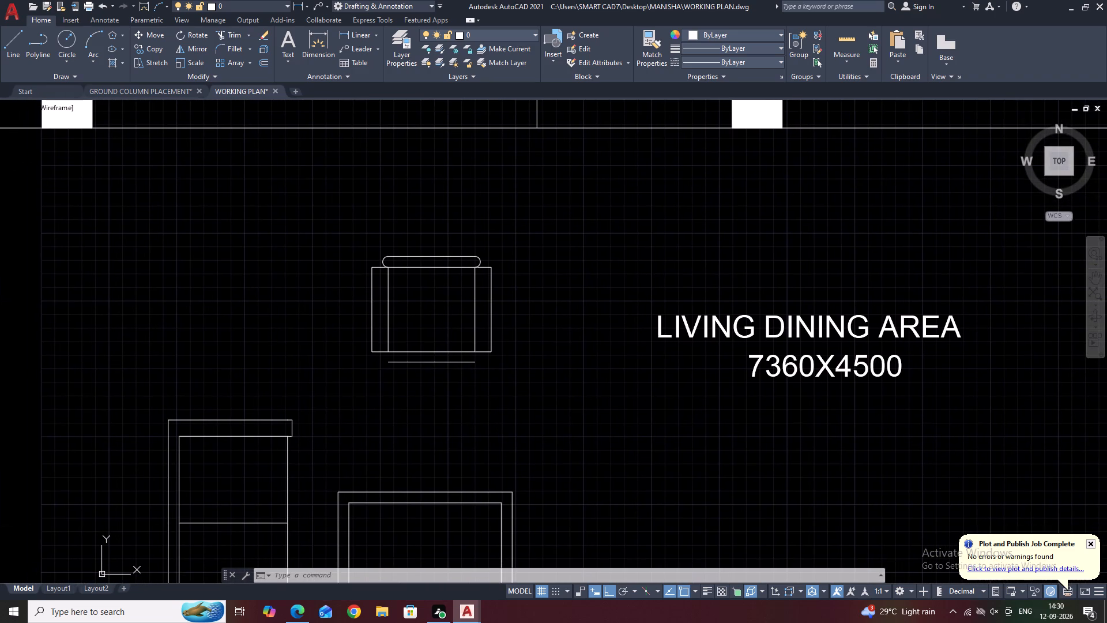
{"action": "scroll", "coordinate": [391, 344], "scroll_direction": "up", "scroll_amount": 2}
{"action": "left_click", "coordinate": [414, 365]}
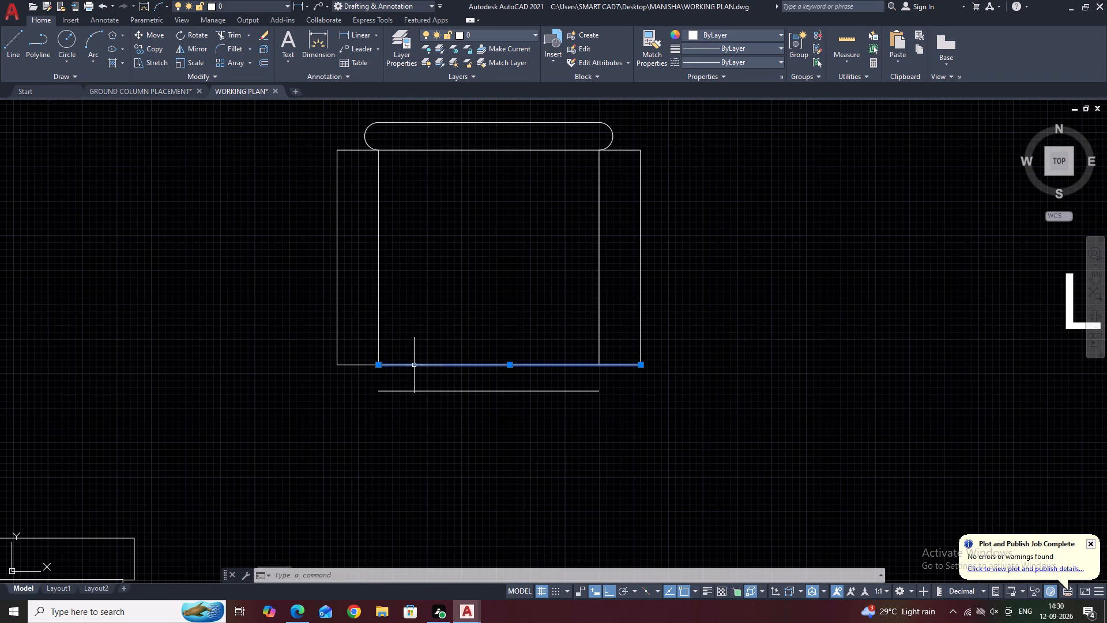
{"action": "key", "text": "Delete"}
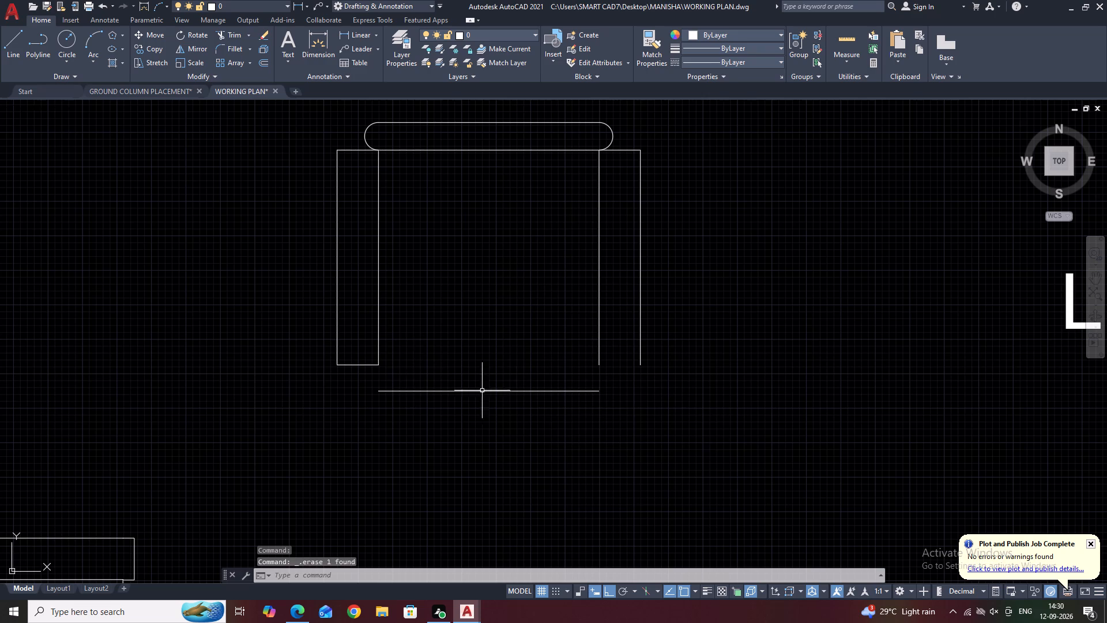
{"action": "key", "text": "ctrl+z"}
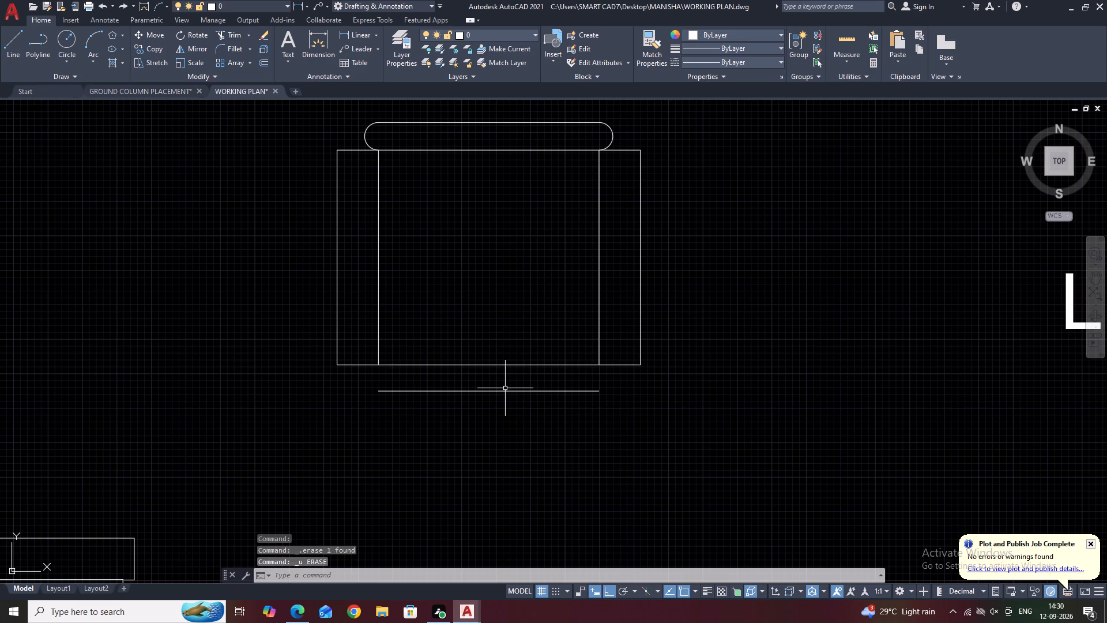
Trim the horizontal line between the two arms, keeping its part that closes the east arm's south end.
{"action": "type", "text": "TR"}
{"action": "key", "text": "space"}
{"action": "left_click", "coordinate": [508, 361]}
{"action": "left_click", "coordinate": [499, 370]}
{"action": "key", "text": "Escape"}
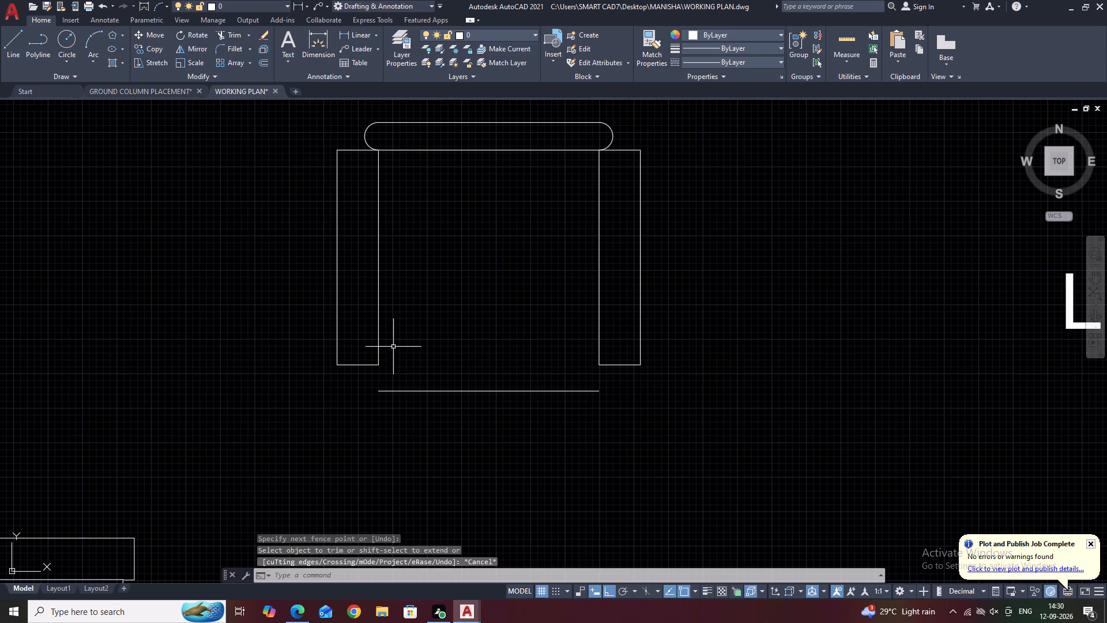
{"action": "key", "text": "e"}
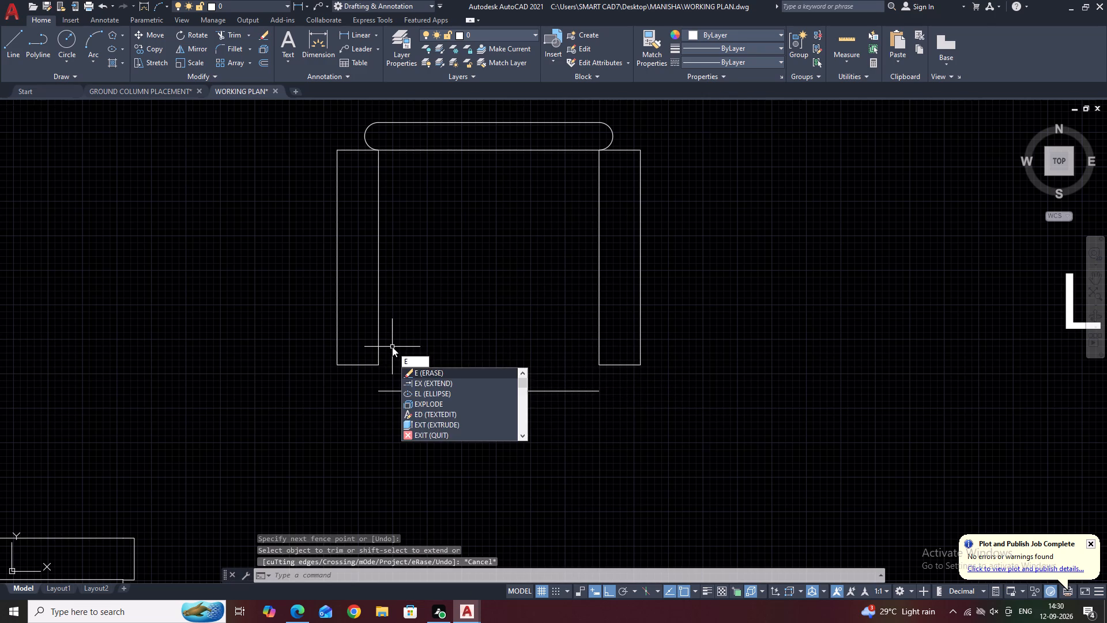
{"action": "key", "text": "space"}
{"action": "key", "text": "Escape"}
Extend the inner edges of both arms south to the seat's front line.
{"action": "type", "text": "EX"}
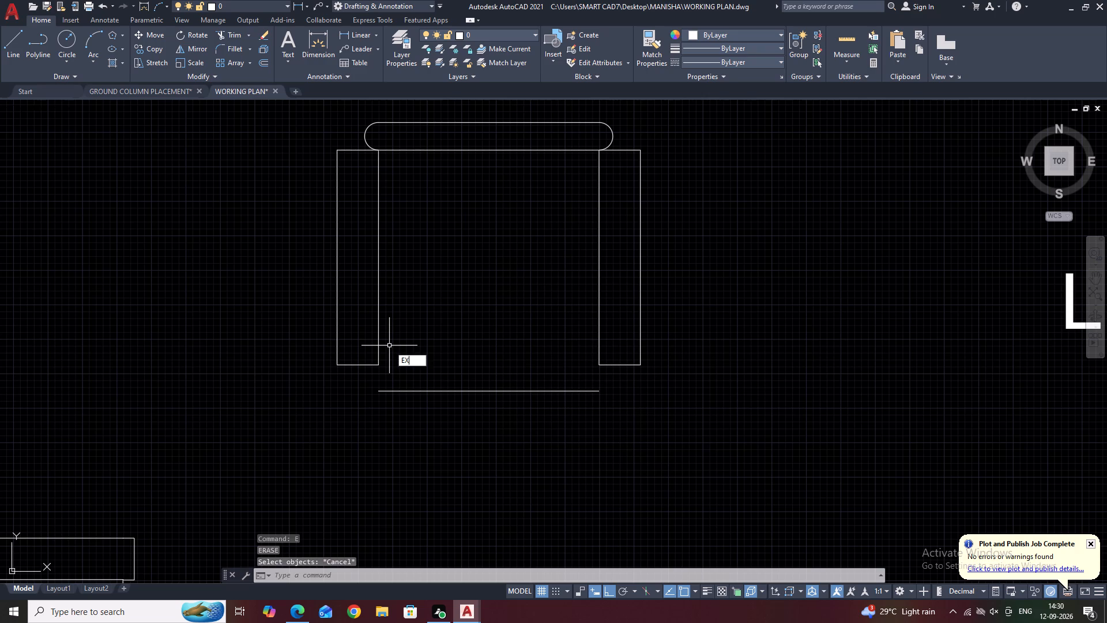
{"action": "key", "text": "space"}
{"action": "left_click", "coordinate": [378, 347]}
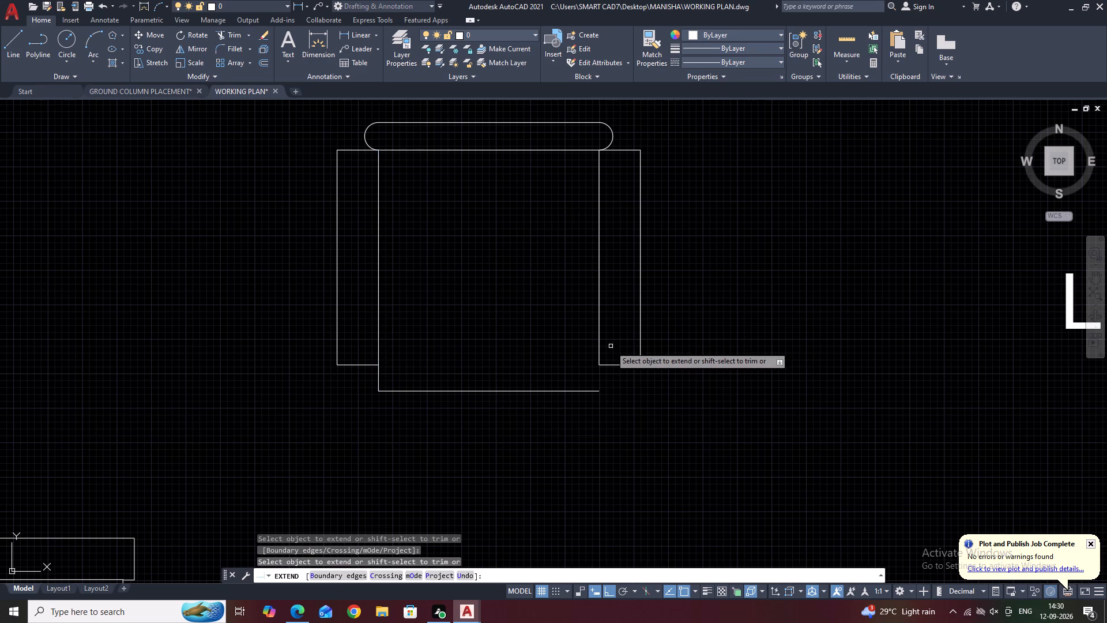
{"action": "left_click", "coordinate": [600, 356]}
{"action": "scroll", "coordinate": [598, 321], "scroll_direction": "down", "scroll_amount": 2}
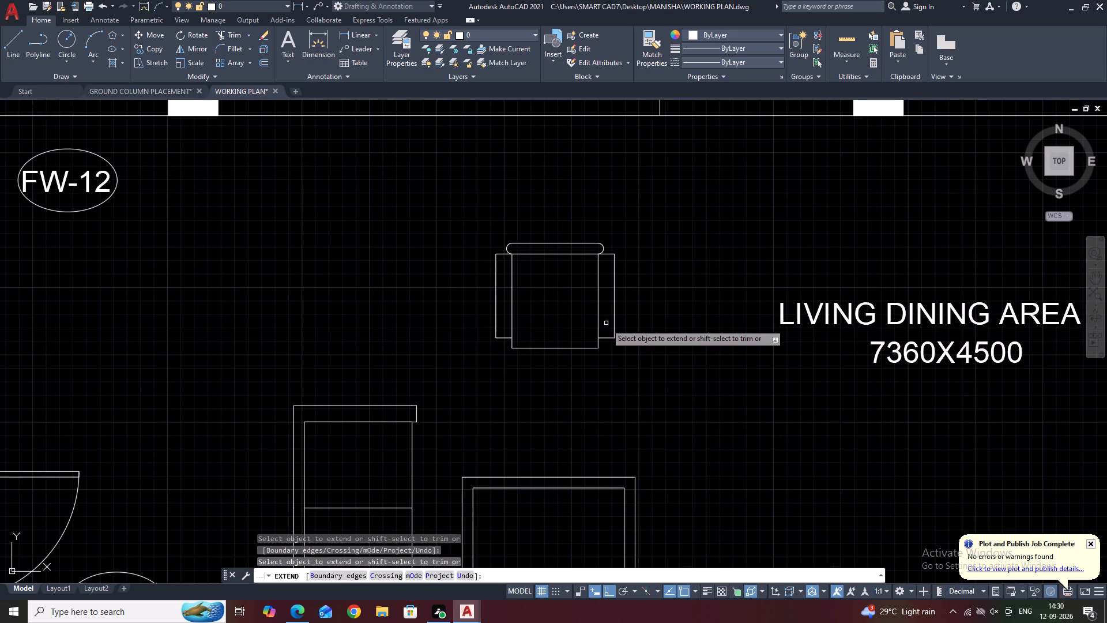
{"action": "key", "text": "Escape"}
Move the west arm's north end line up about 25 mm, level with the westernmost point of the backrest's rounded end.
{"action": "middle_click_drag", "start_coordinate": [597, 336], "coordinate": [674, 413]}
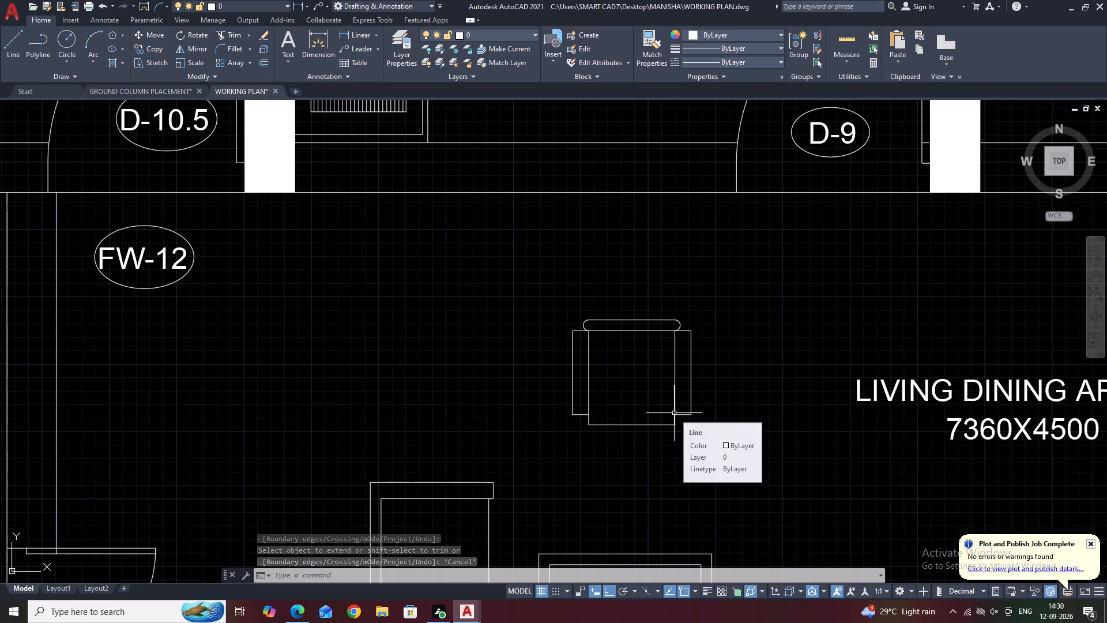
{"action": "scroll", "coordinate": [566, 333], "scroll_direction": "up", "scroll_amount": 2}
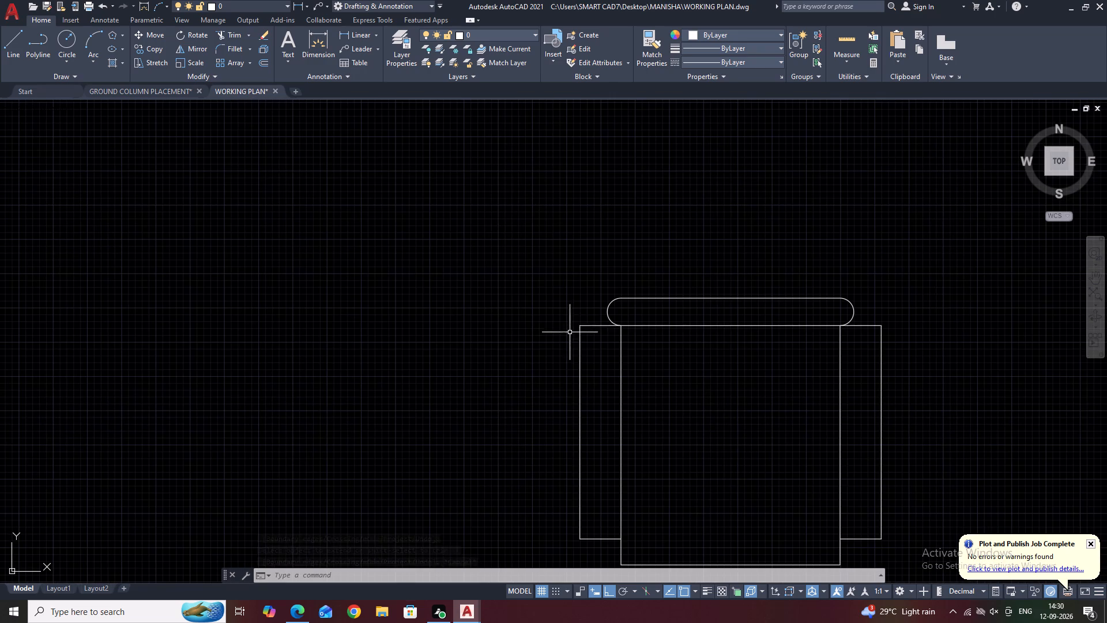
{"action": "middle_click_drag", "start_coordinate": [612, 299], "coordinate": [608, 329]}
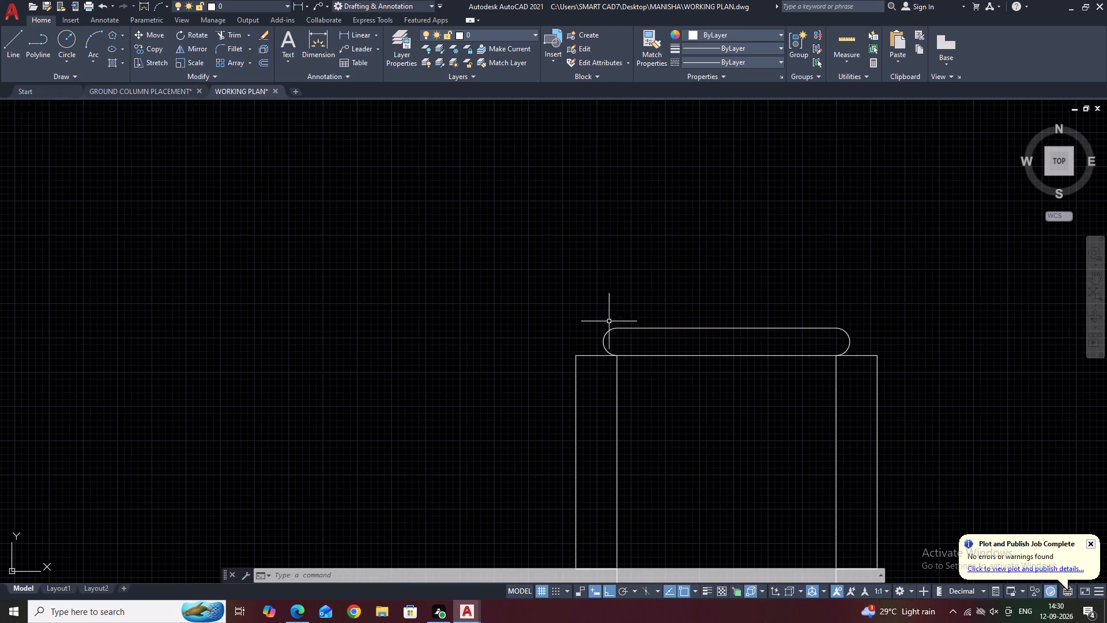
{"action": "scroll", "coordinate": [589, 363], "scroll_direction": "up", "scroll_amount": 2}
{"action": "left_click", "coordinate": [605, 356]}
{"action": "left_click", "coordinate": [584, 310]}
{"action": "middle_click_drag", "start_coordinate": [590, 314], "coordinate": [613, 362]}
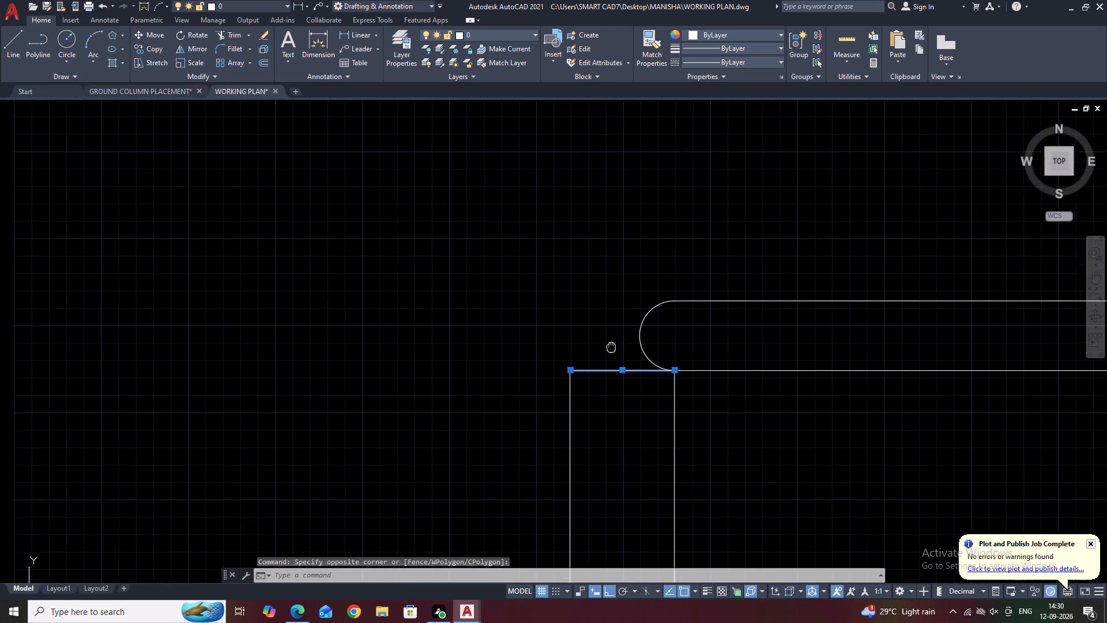
{"action": "middle_click_drag", "start_coordinate": [613, 362], "coordinate": [614, 386]}
{"action": "key", "text": "m"}
{"action": "key", "text": "space"}
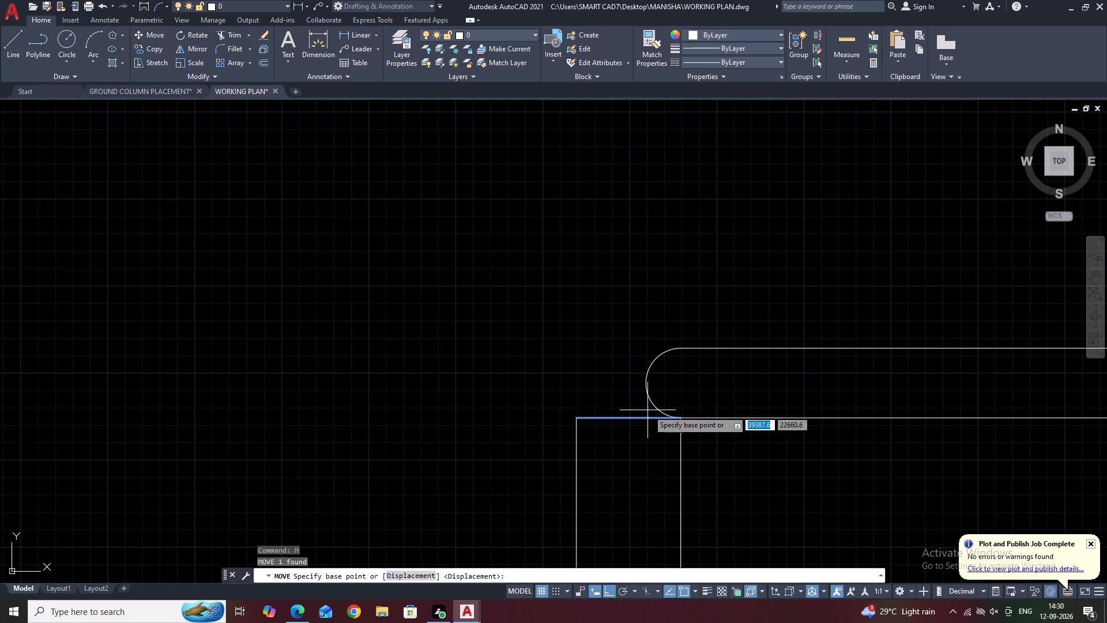
{"action": "left_click", "coordinate": [642, 418]}
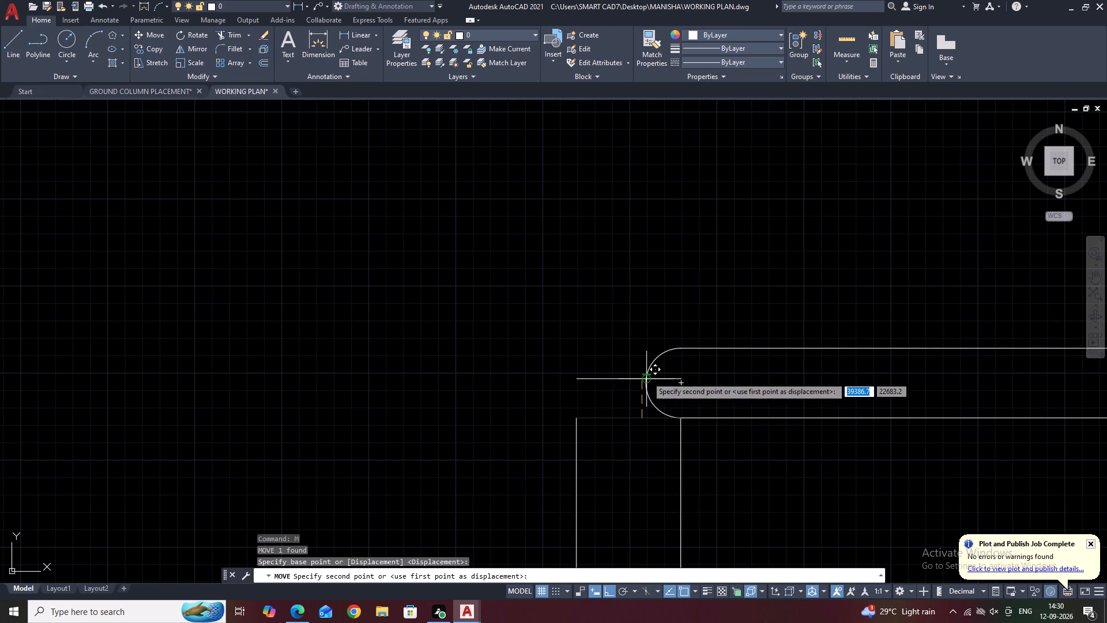
{"action": "scroll", "coordinate": [639, 376], "scroll_direction": "up", "scroll_amount": 3}
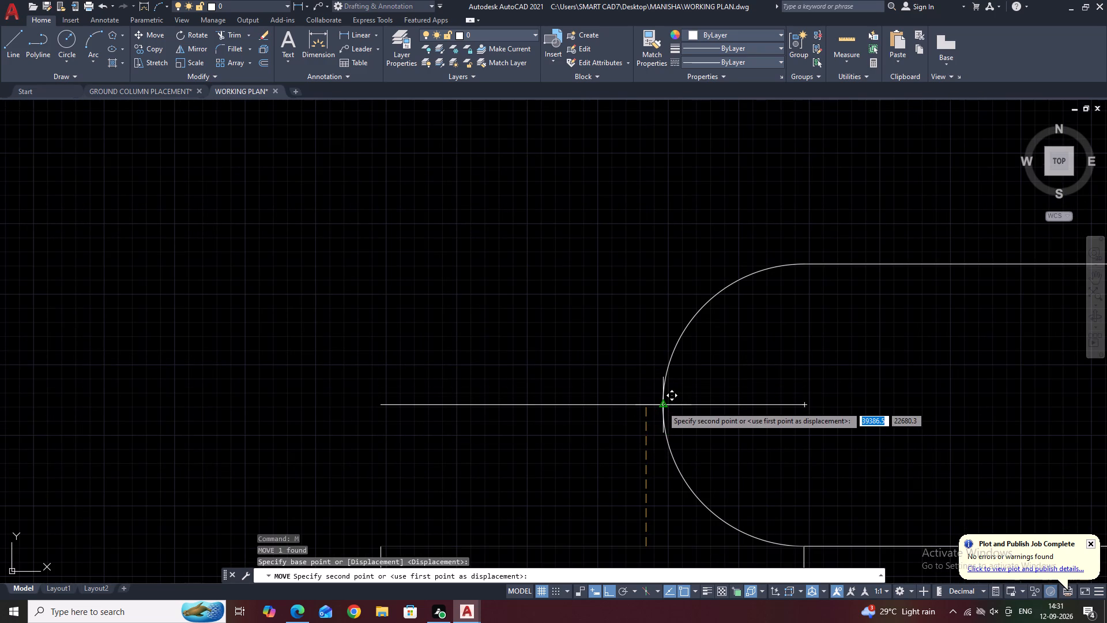
{"action": "left_click", "coordinate": [662, 406]}
Extend the west arm's inner edge north to the moved end line and try extending its outer edge too.
{"action": "scroll", "coordinate": [643, 341], "scroll_direction": "down", "scroll_amount": 3}
{"action": "middle_click_drag", "start_coordinate": [667, 377], "coordinate": [652, 400]}
{"action": "key", "text": "e"}
{"action": "key", "text": "x"}
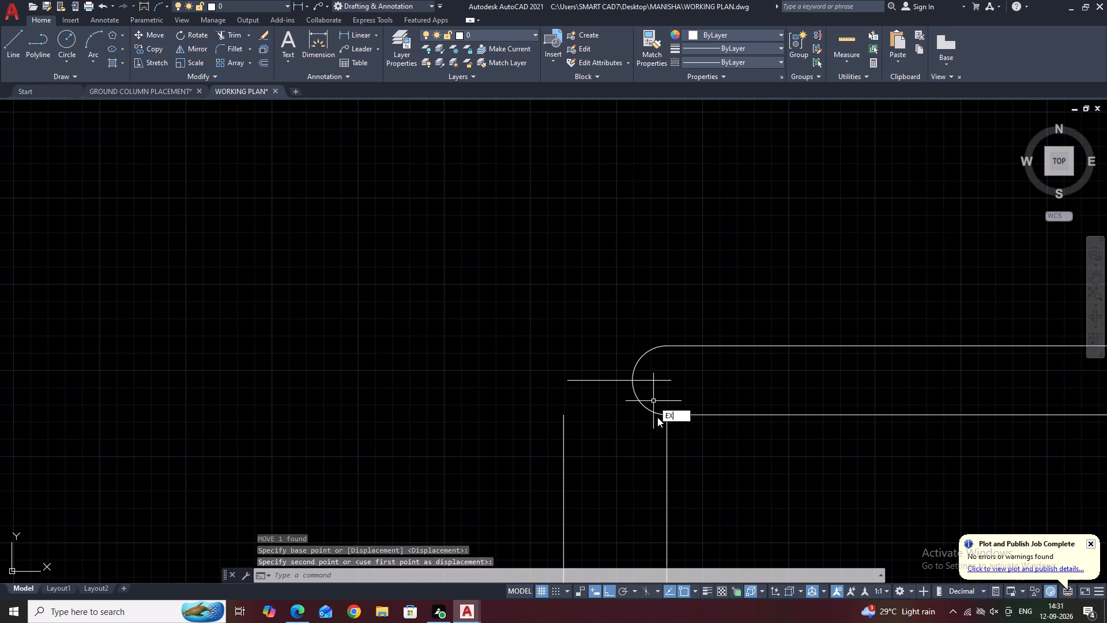
{"action": "key", "text": "space"}
{"action": "left_click", "coordinate": [669, 433]}
{"action": "left_click", "coordinate": [656, 428]}
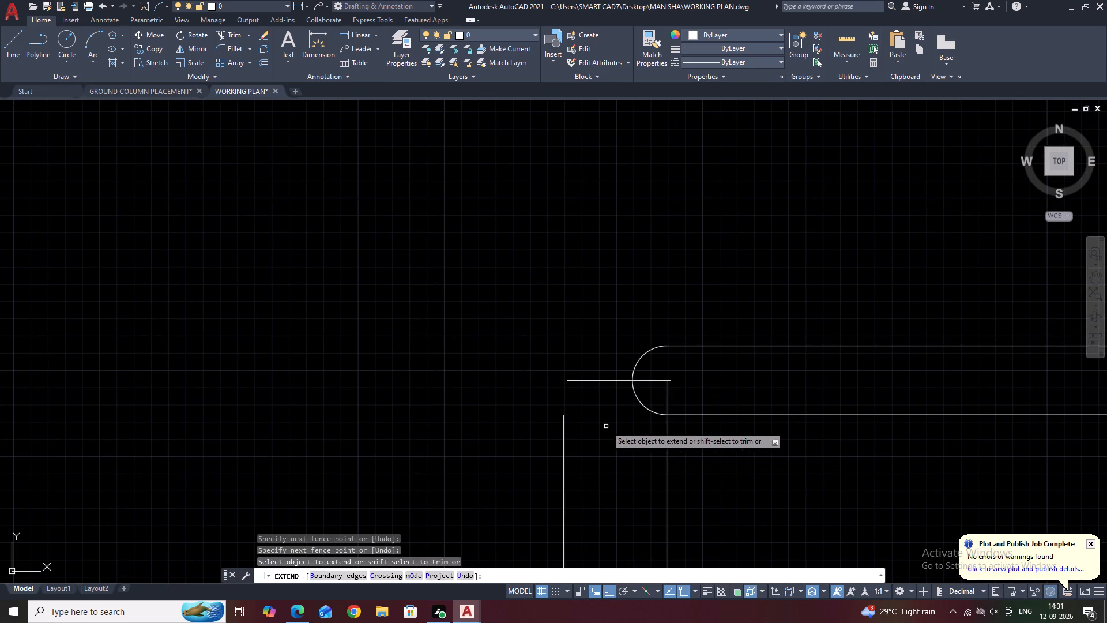
{"action": "left_click", "coordinate": [603, 426]}
{"action": "left_click_drag", "start_coordinate": [519, 431], "coordinate": [524, 431]}
{"action": "left_click", "coordinate": [568, 419]}
{"action": "key", "text": "Escape"}
Move the west arm's north end line slightly west so its east end meets the top of the inner edge.
{"action": "scroll", "coordinate": [570, 416], "scroll_direction": "up", "scroll_amount": 3}
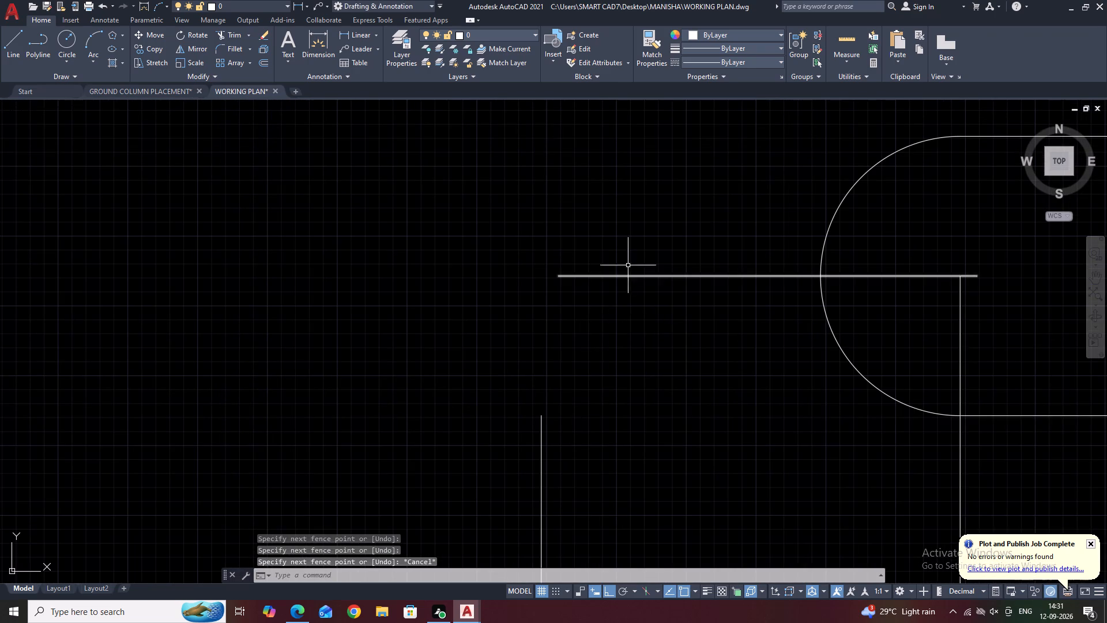
{"action": "left_click_drag", "start_coordinate": [628, 249], "coordinate": [619, 254]}
{"action": "left_click", "coordinate": [527, 316]}
{"action": "middle_click_drag", "start_coordinate": [605, 304], "coordinate": [397, 388]}
{"action": "type", "text": "M"}
{"action": "key", "text": "space"}
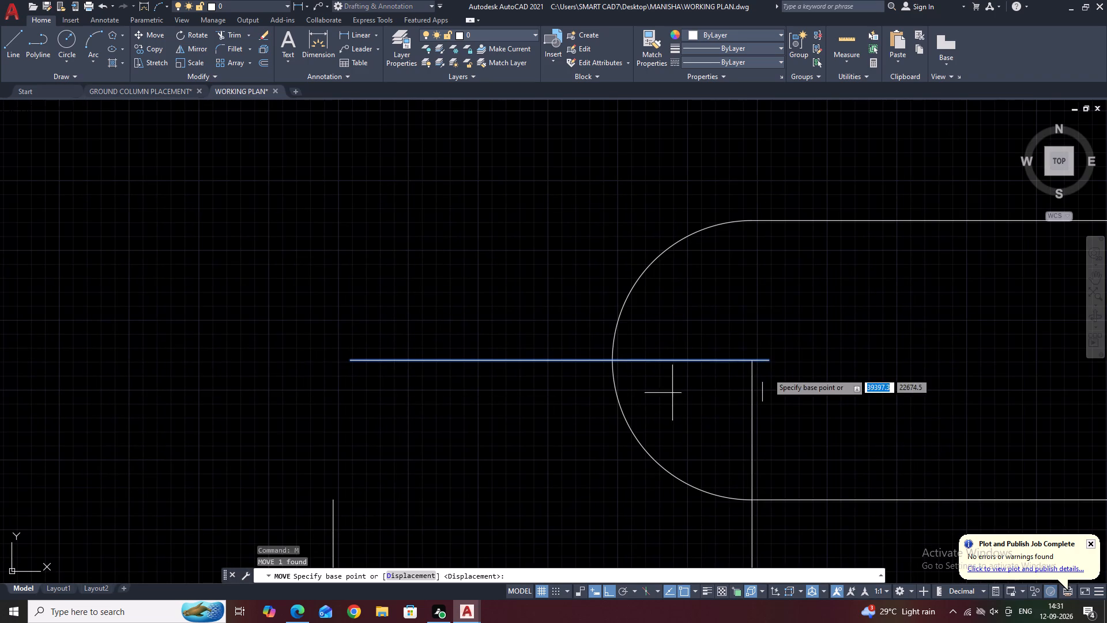
{"action": "left_click", "coordinate": [770, 359]}
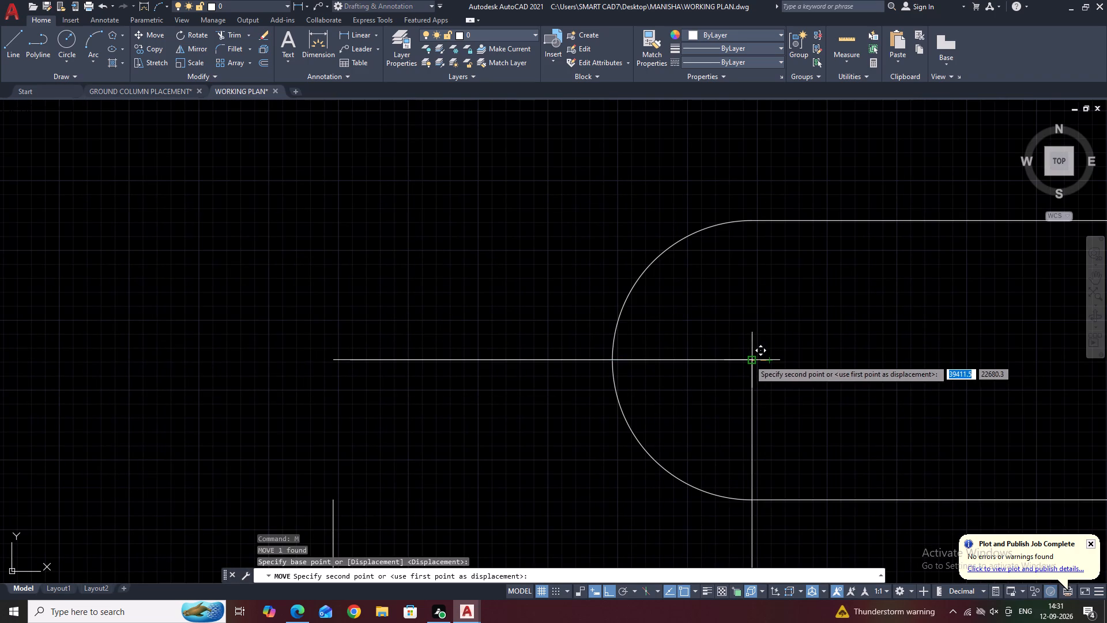
{"action": "left_click", "coordinate": [749, 359]}
{"action": "middle_click_drag", "start_coordinate": [430, 376], "coordinate": [562, 308]}
{"action": "key", "text": "Escape"}
Extend the west arm's outer edge north to the repositioned end line.
{"action": "key", "text": "e"}
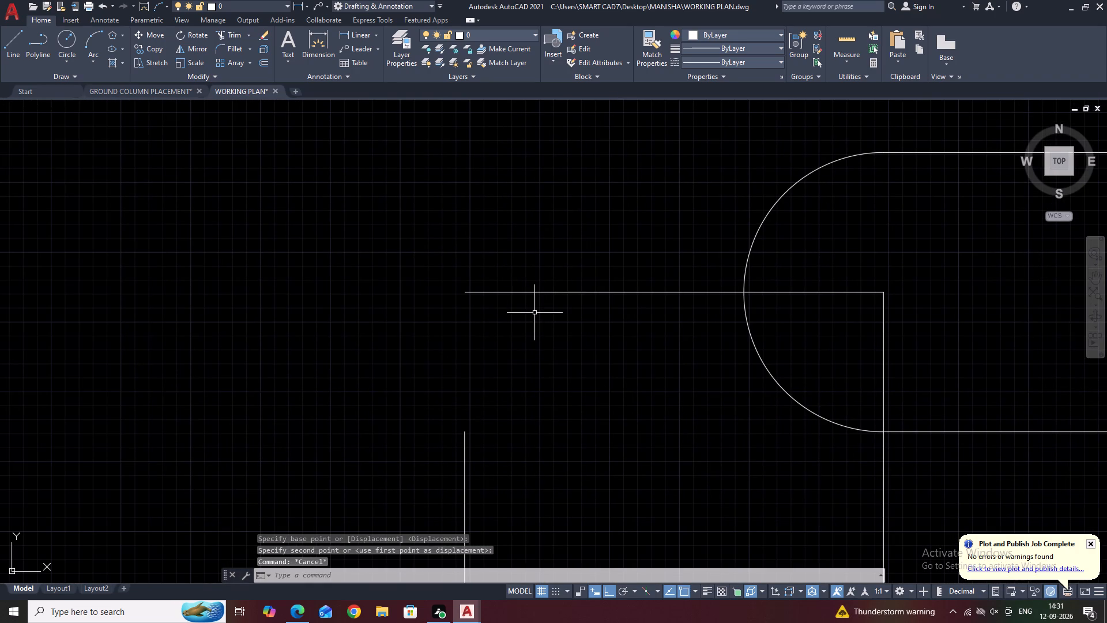
{"action": "key", "text": "x"}
{"action": "key", "text": "space"}
{"action": "left_click", "coordinate": [464, 453]}
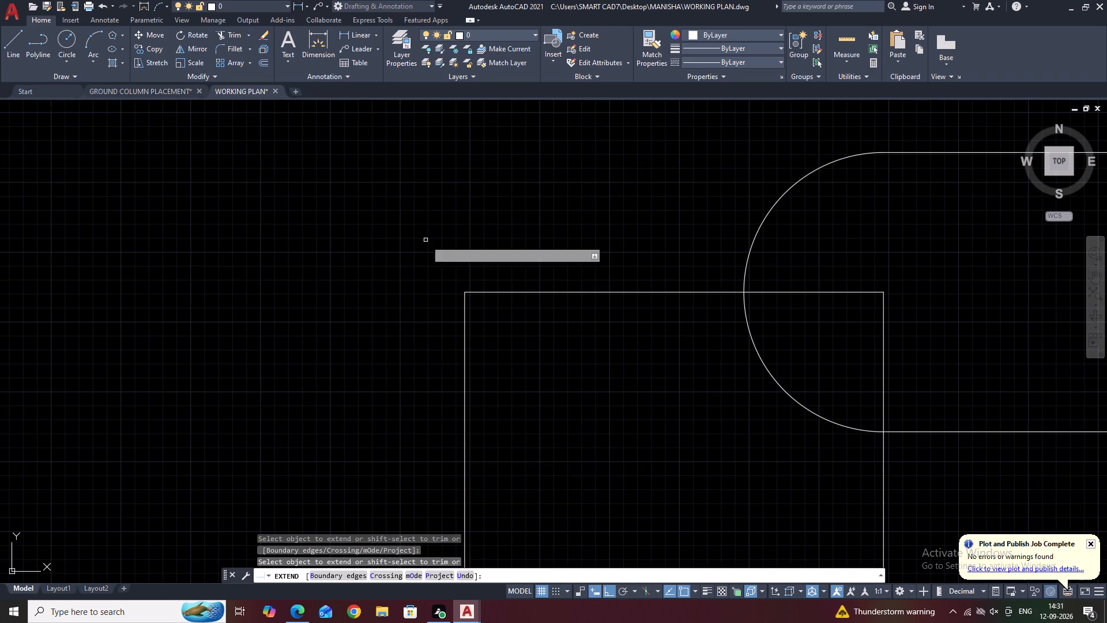
Move the chair's east arm north end line up about 25 mm, close to mid-height of the backrest's rounded east end.
{"action": "scroll", "coordinate": [420, 163], "scroll_direction": "down", "scroll_amount": 3}
{"action": "key", "text": "Escape"}
{"action": "scroll", "coordinate": [555, 290], "scroll_direction": "down", "scroll_amount": 3}
{"action": "scroll", "coordinate": [703, 280], "scroll_direction": "up", "scroll_amount": 1}
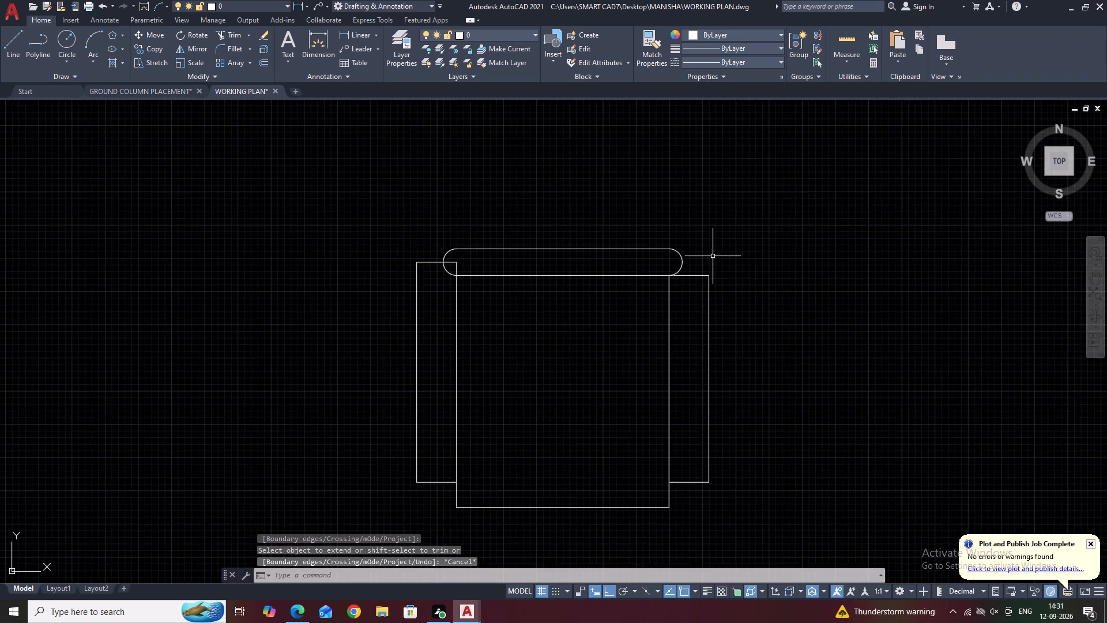
{"action": "middle_click_drag", "start_coordinate": [713, 252], "coordinate": [628, 344]}
{"action": "scroll", "coordinate": [596, 366], "scroll_direction": "up", "scroll_amount": 3}
{"action": "left_click", "coordinate": [605, 373]}
{"action": "middle_click_drag", "start_coordinate": [708, 324], "coordinate": [590, 393]}
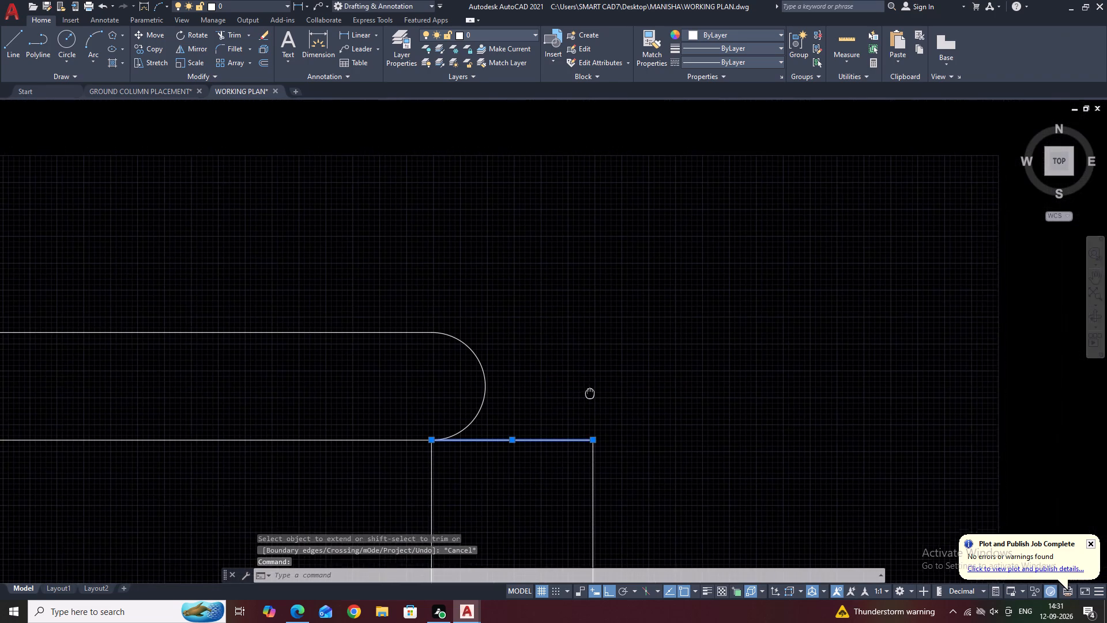
{"action": "type", "text": "M"}
{"action": "key", "text": "space"}
{"action": "left_click", "coordinate": [489, 445]}
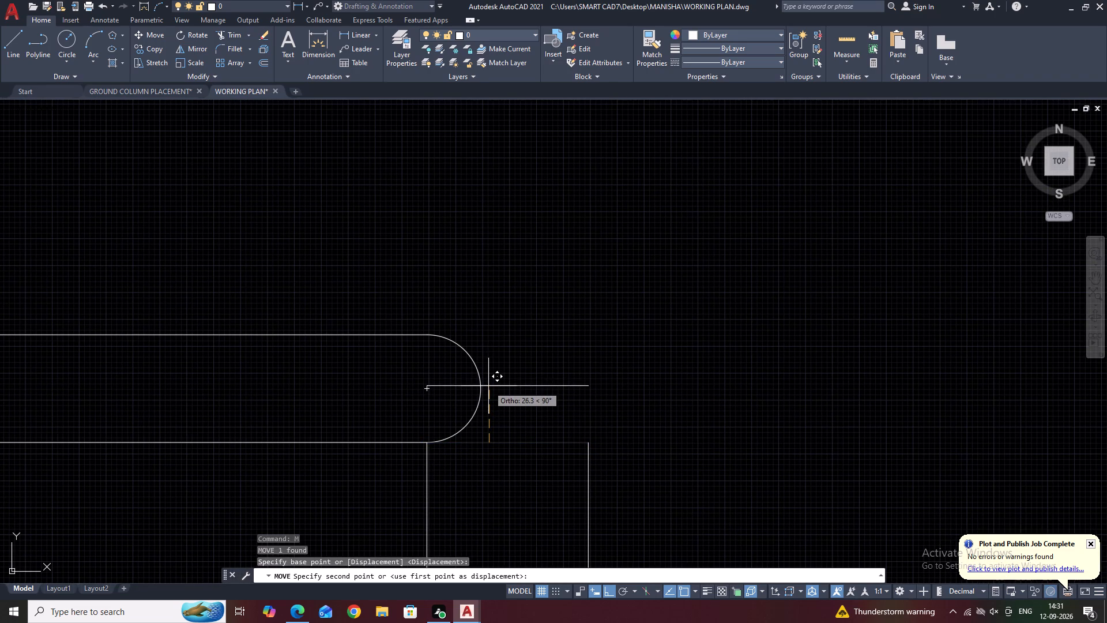
{"action": "left_click", "coordinate": [489, 391]}
Nudge the east arm's north end line slightly north, level with the easternmost point of the backrest's rounded end.
{"action": "scroll", "coordinate": [475, 403], "scroll_direction": "up", "scroll_amount": 2}
{"action": "left_click", "coordinate": [523, 390]}
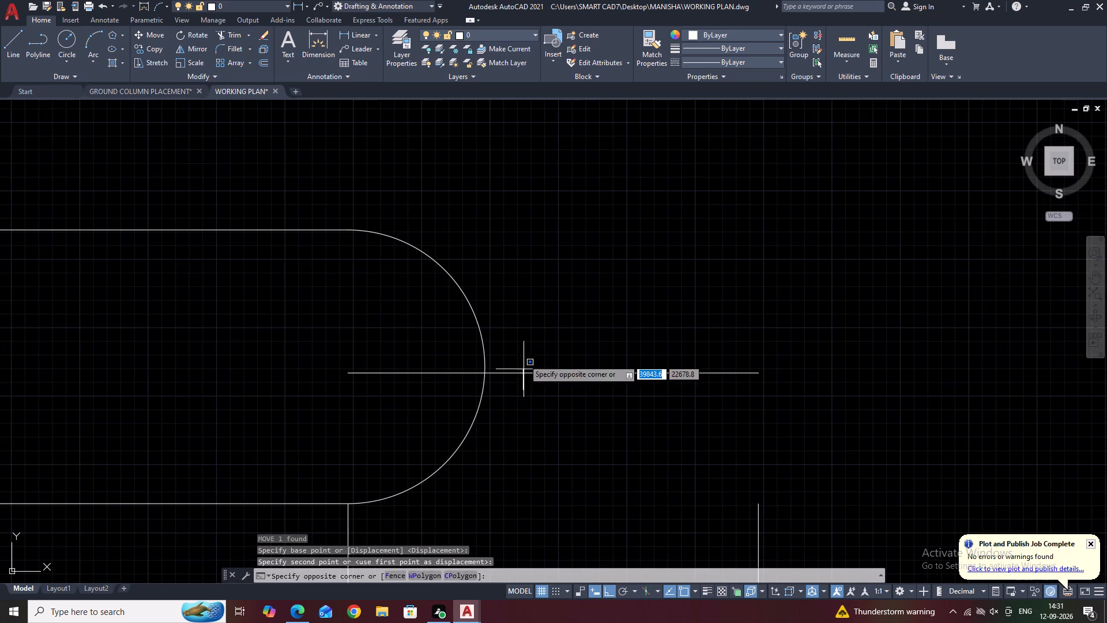
{"action": "left_click", "coordinate": [521, 350]}
{"action": "type", "text": "M"}
{"action": "key", "text": "space"}
{"action": "left_click", "coordinate": [484, 373]}
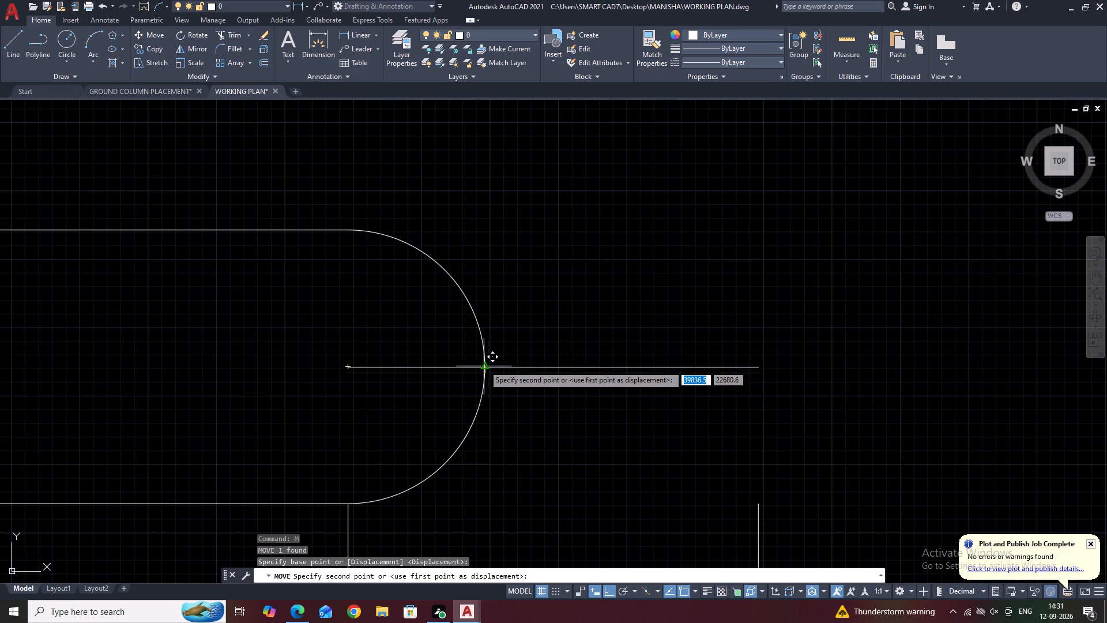
{"action": "left_click", "coordinate": [483, 368]}
Extend the east arm's outer and inner edges north to the moved end line.
{"action": "scroll", "coordinate": [637, 345], "scroll_direction": "down", "scroll_amount": 3}
{"action": "middle_click_drag", "start_coordinate": [664, 382], "coordinate": [694, 410]}
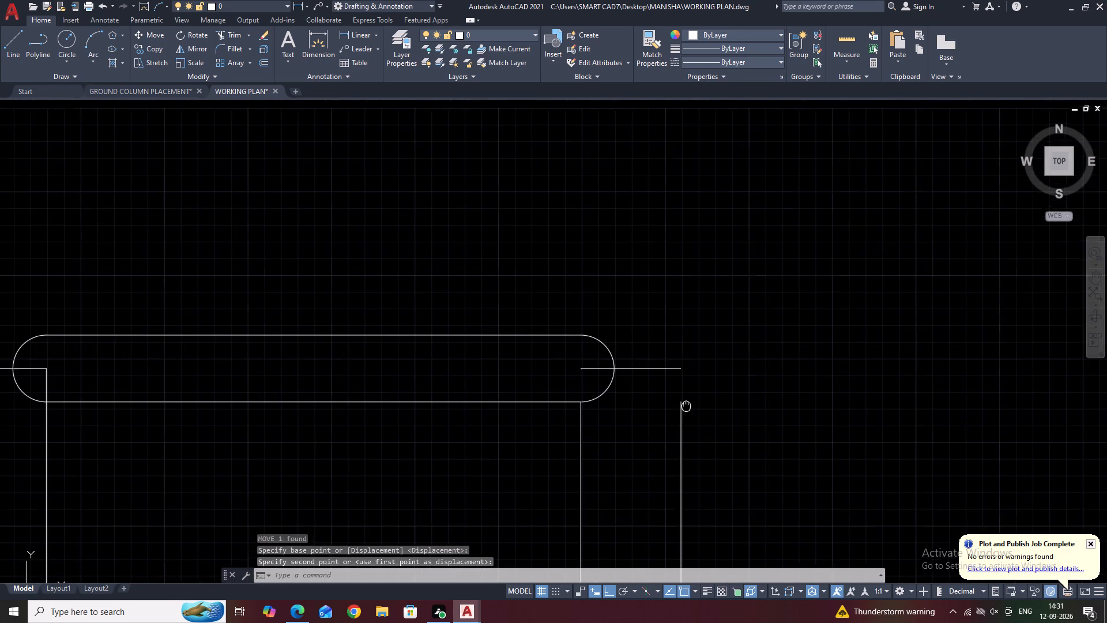
{"action": "middle_click_drag", "start_coordinate": [694, 410], "coordinate": [699, 411]}
{"action": "key", "text": "e"}
{"action": "key", "text": "x"}
{"action": "key", "text": "space"}
{"action": "left_click", "coordinate": [702, 426]}
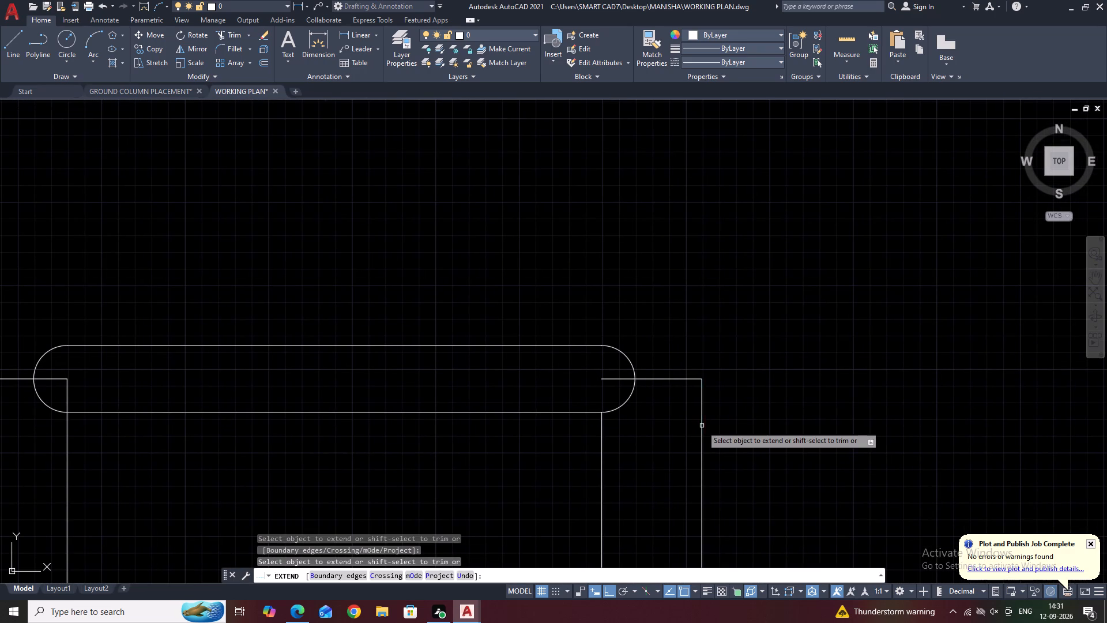
{"action": "left_click", "coordinate": [613, 439]}
{"action": "left_click", "coordinate": [582, 437]}
{"action": "key", "text": "Escape"}
Trim away the lower halves of the backrest's rounded ends where they overlap the east and west arms.
{"action": "key", "text": "t"}
{"action": "key", "text": "r"}
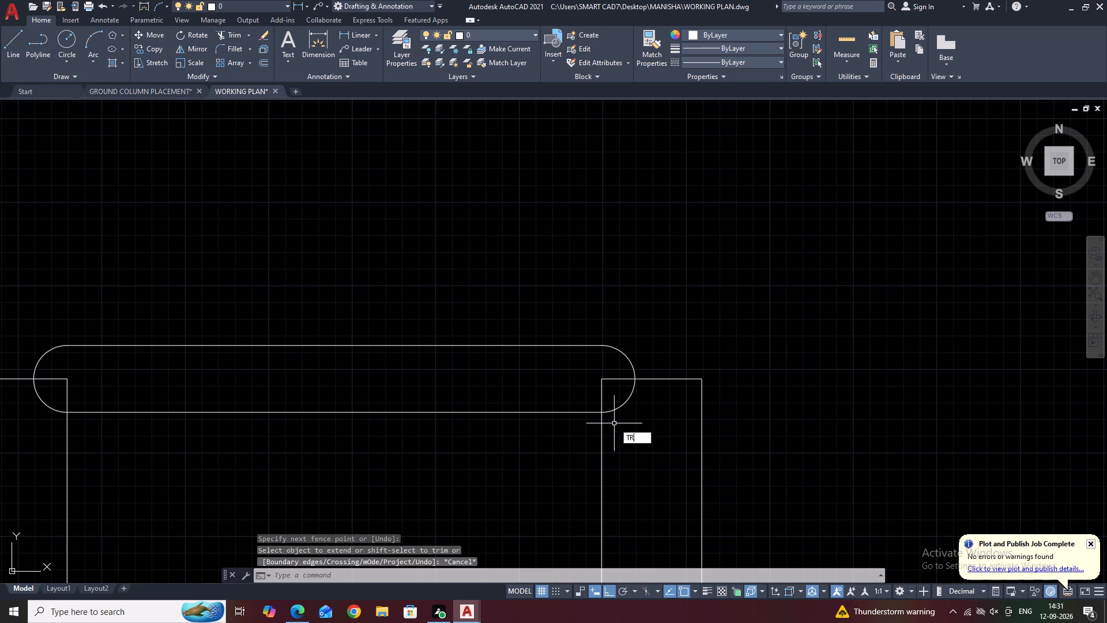
{"action": "key", "text": "space"}
{"action": "left_click", "coordinate": [625, 399]}
{"action": "left_click", "coordinate": [622, 415]}
{"action": "scroll", "coordinate": [721, 407], "scroll_direction": "down", "scroll_amount": 1}
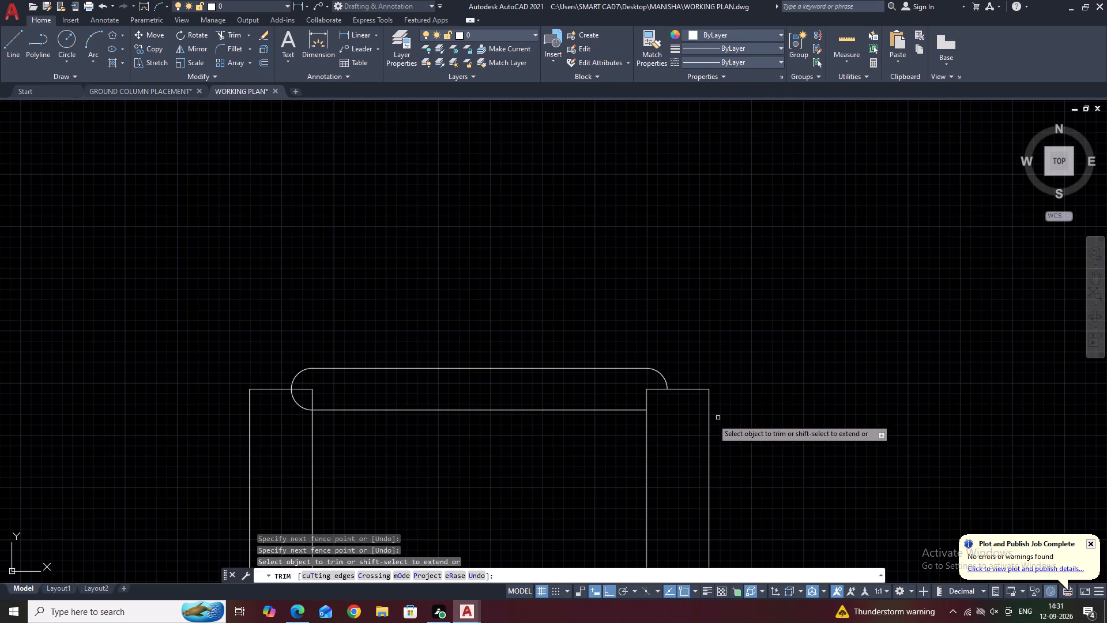
{"action": "left_click", "coordinate": [308, 404]}
{"action": "left_click", "coordinate": [289, 410]}
{"action": "key", "text": "Escape"}
Draw a horizontal line across the chair's seat, a short distance south of the backrest, between the two arms' inner edges.
{"action": "scroll", "coordinate": [583, 368], "scroll_direction": "down", "scroll_amount": 2}
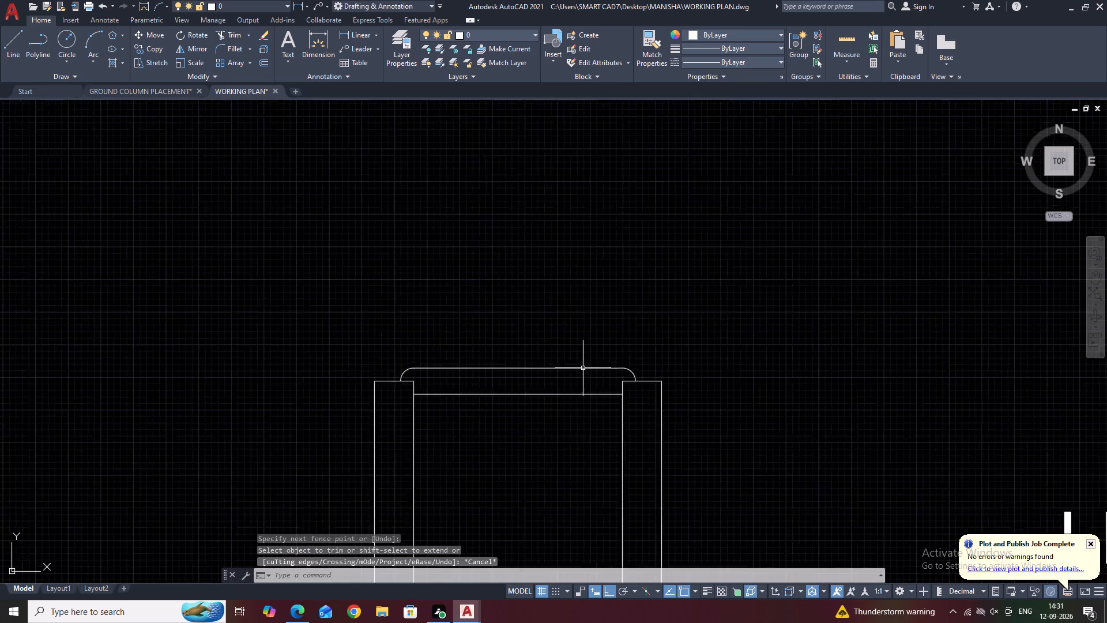
{"action": "middle_click_drag", "start_coordinate": [660, 409], "coordinate": [667, 284]}
{"action": "middle_click_drag", "start_coordinate": [602, 451], "coordinate": [661, 431]}
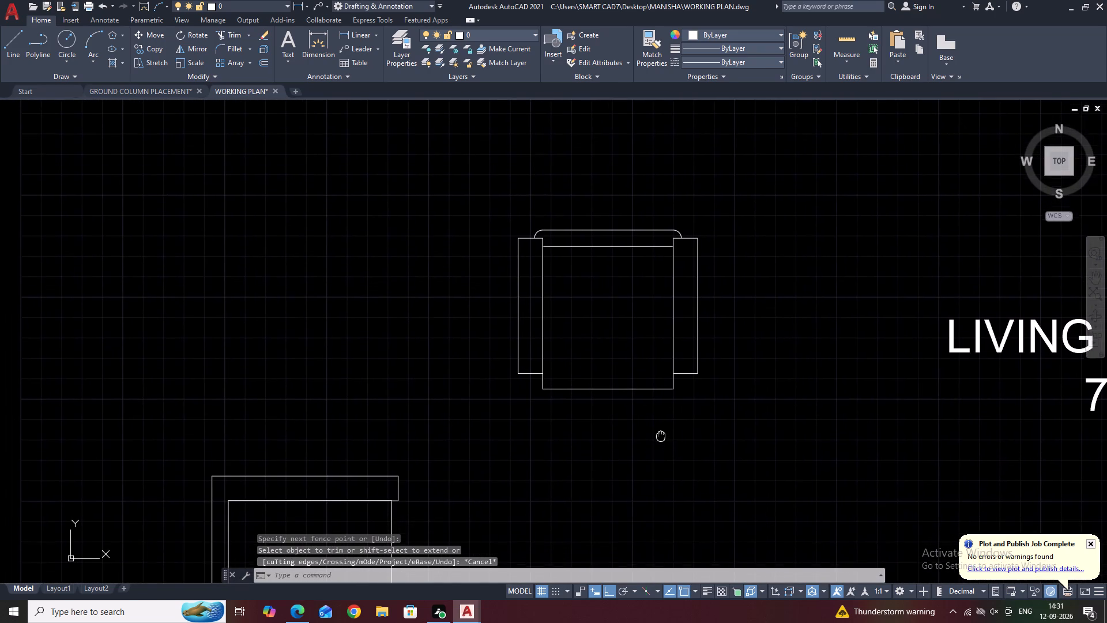
{"action": "middle_click_drag", "start_coordinate": [661, 431], "coordinate": [657, 426]}
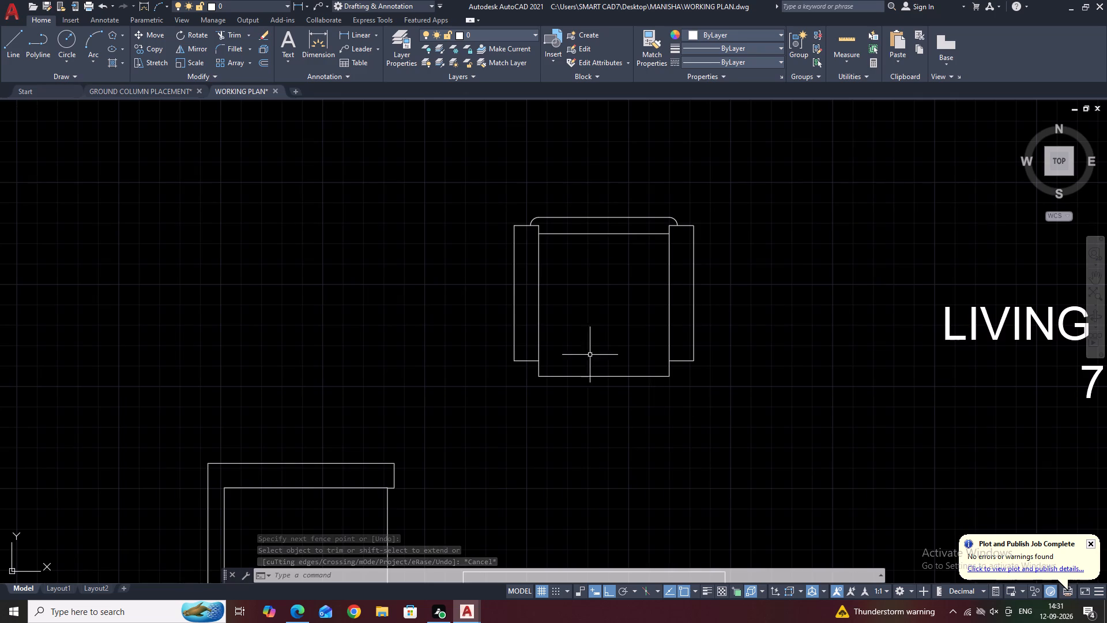
{"action": "middle_click_drag", "start_coordinate": [615, 323], "coordinate": [588, 362]}
{"action": "key", "text": "l"}
{"action": "key", "text": "space"}
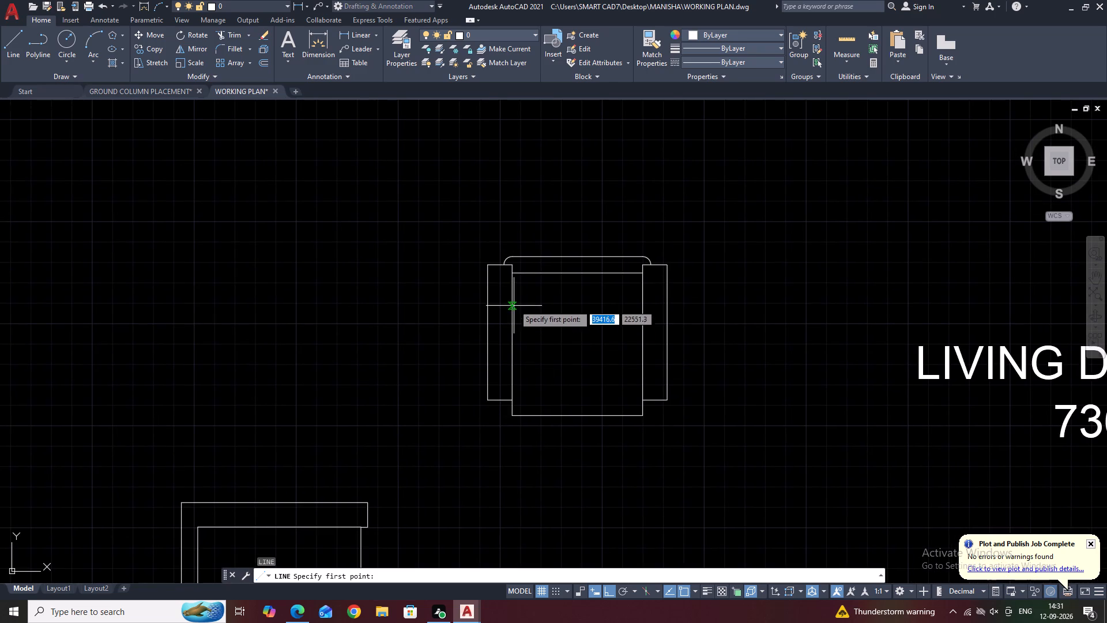
{"action": "left_click", "coordinate": [514, 305]}
{"action": "left_click", "coordinate": [646, 301]}
{"action": "key", "text": "Escape"}
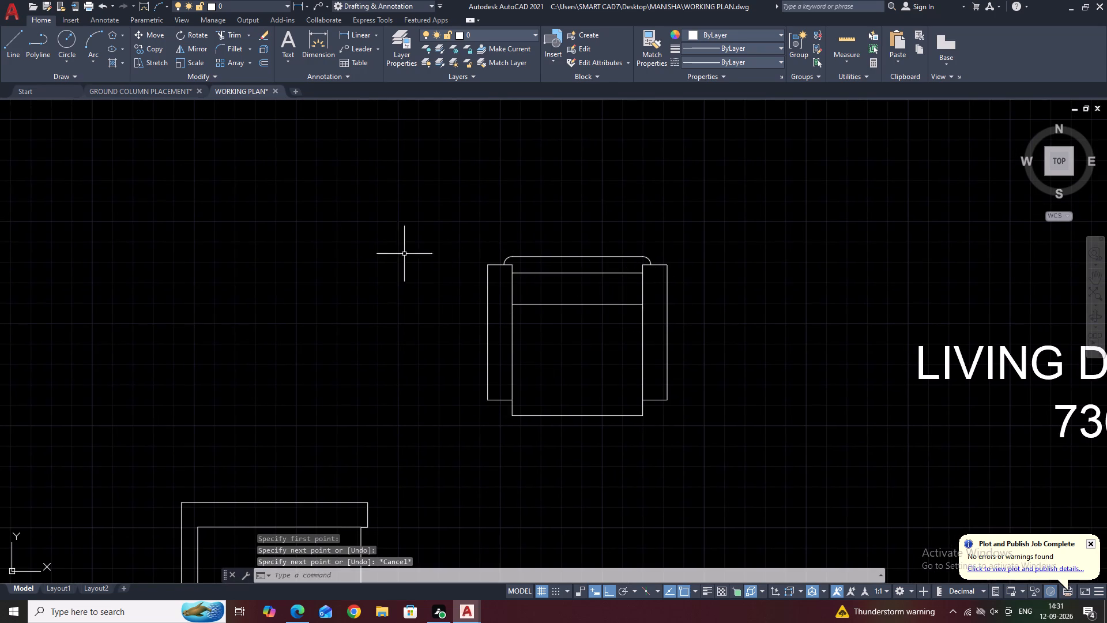
Move the whole single armchair south, closer to the table's north end in the living dining area.
{"action": "left_click_drag", "start_coordinate": [386, 149], "coordinate": [396, 160]}
{"action": "left_click", "coordinate": [755, 519]}
{"action": "middle_click_drag", "start_coordinate": [738, 384], "coordinate": [635, 238]}
{"action": "scroll", "coordinate": [635, 242], "scroll_direction": "down", "scroll_amount": 2}
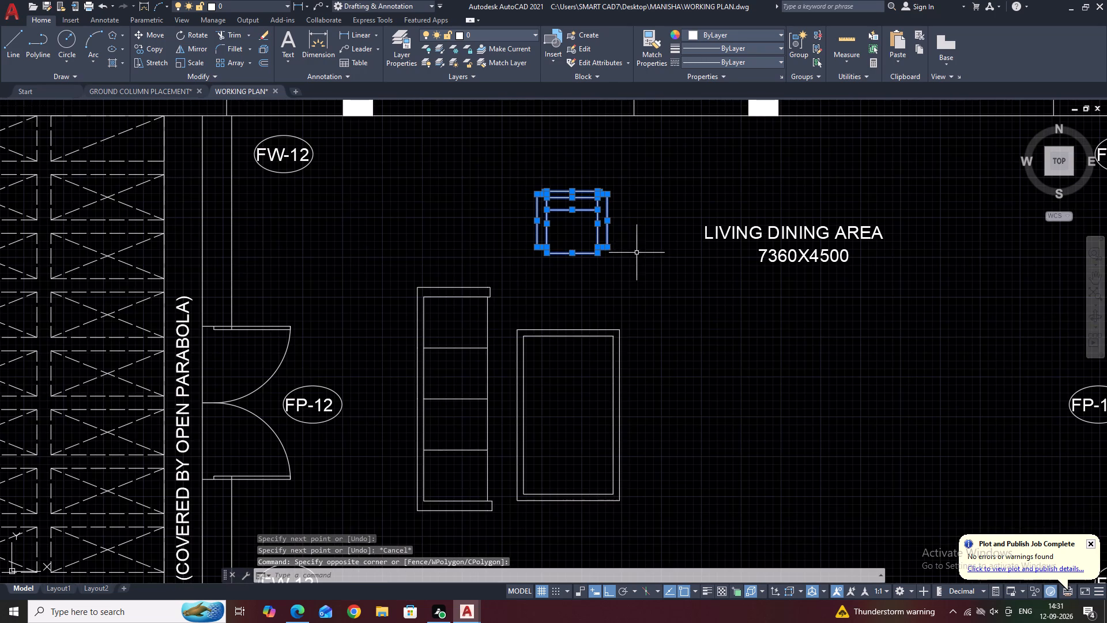
{"action": "type", "text": "M"}
{"action": "key", "text": "space"}
{"action": "left_click", "coordinate": [635, 261]}
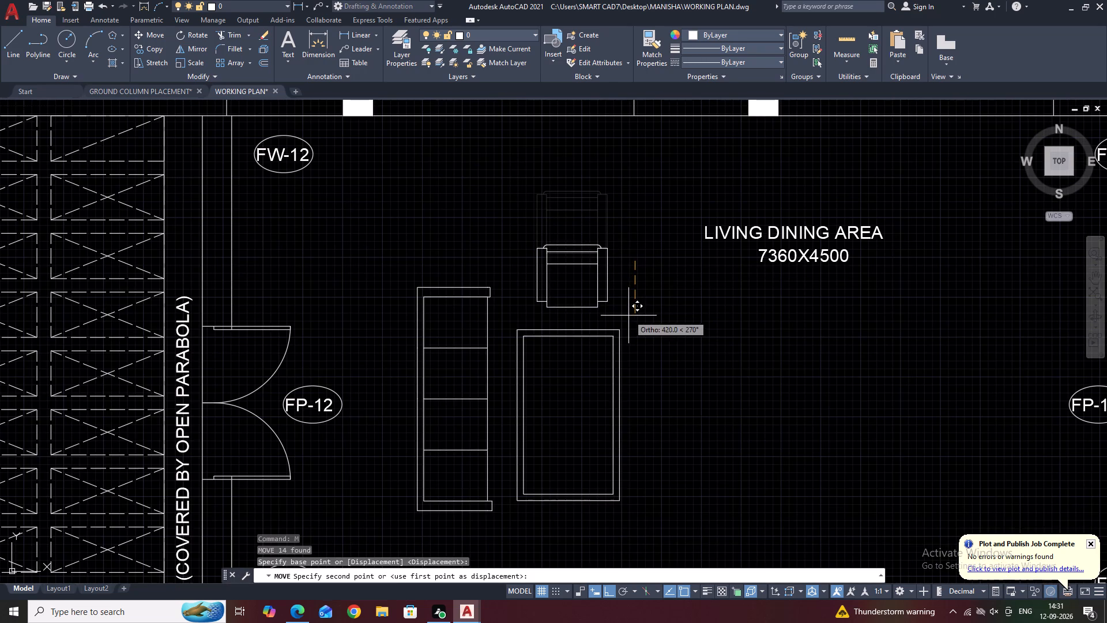
{"action": "left_click", "coordinate": [624, 304]}
Mirror the armchair about the table's horizontal midline to its south side, keeping the original chair.
{"action": "middle_click_drag", "start_coordinate": [673, 395], "coordinate": [684, 370]}
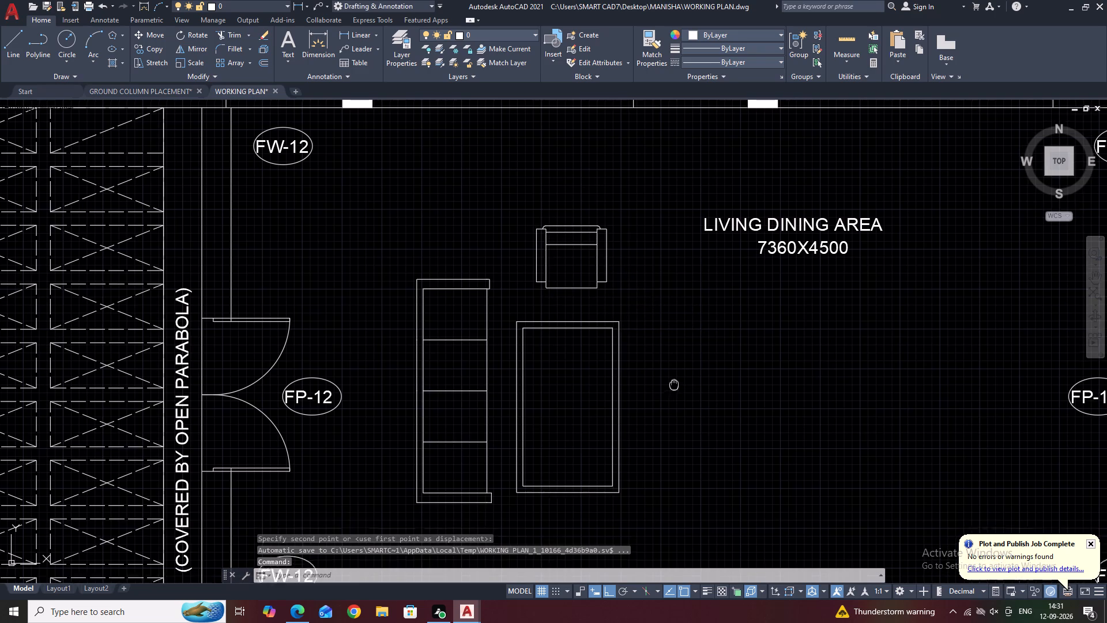
{"action": "middle_click_drag", "start_coordinate": [684, 370], "coordinate": [705, 335]}
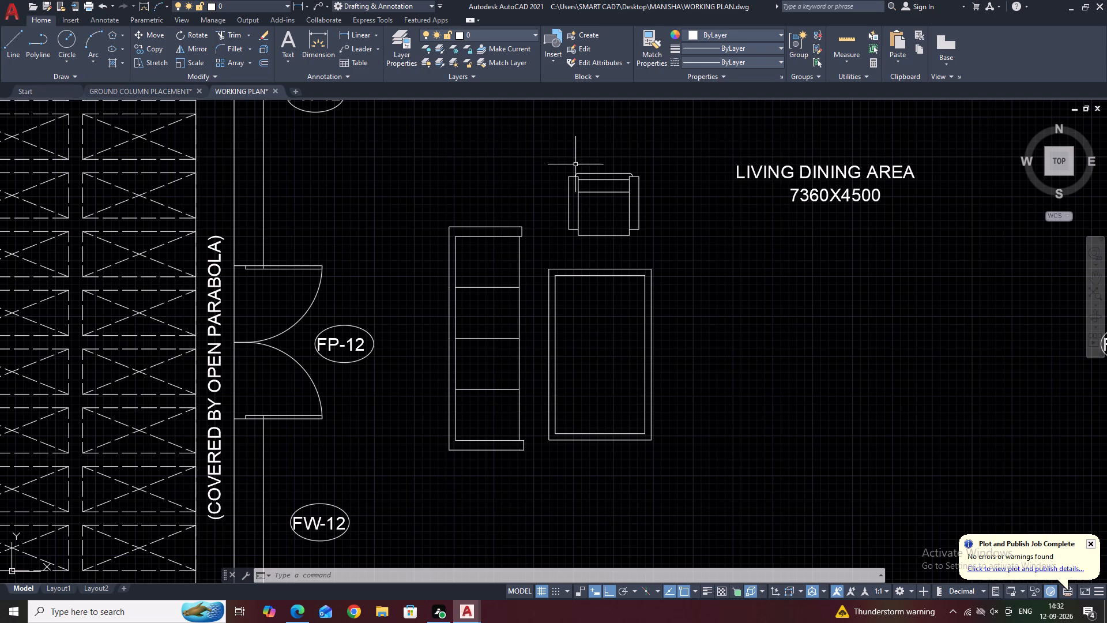
{"action": "left_click", "coordinate": [535, 155]}
{"action": "left_click", "coordinate": [654, 243]}
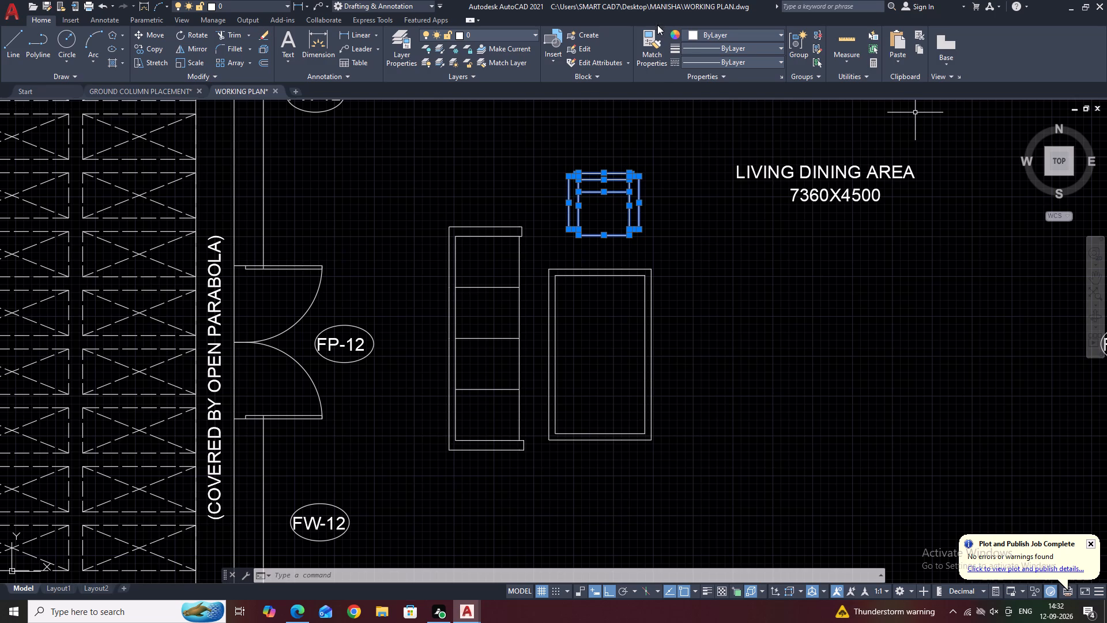
{"action": "left_click", "coordinate": [193, 51]}
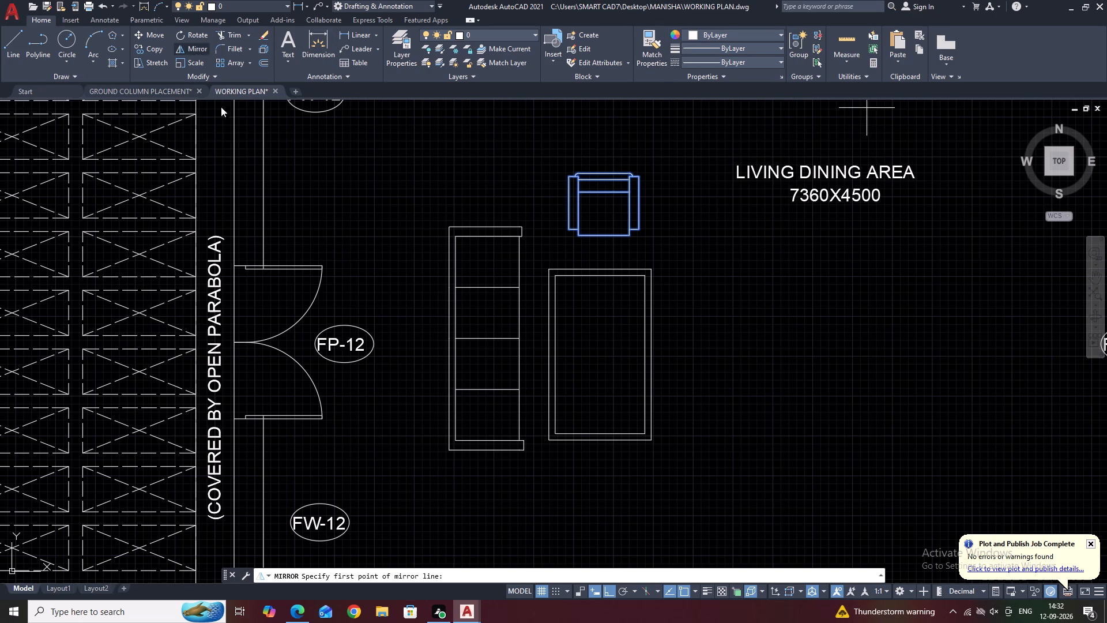
{"action": "left_click", "coordinate": [651, 355]}
{"action": "left_click", "coordinate": [777, 353]}
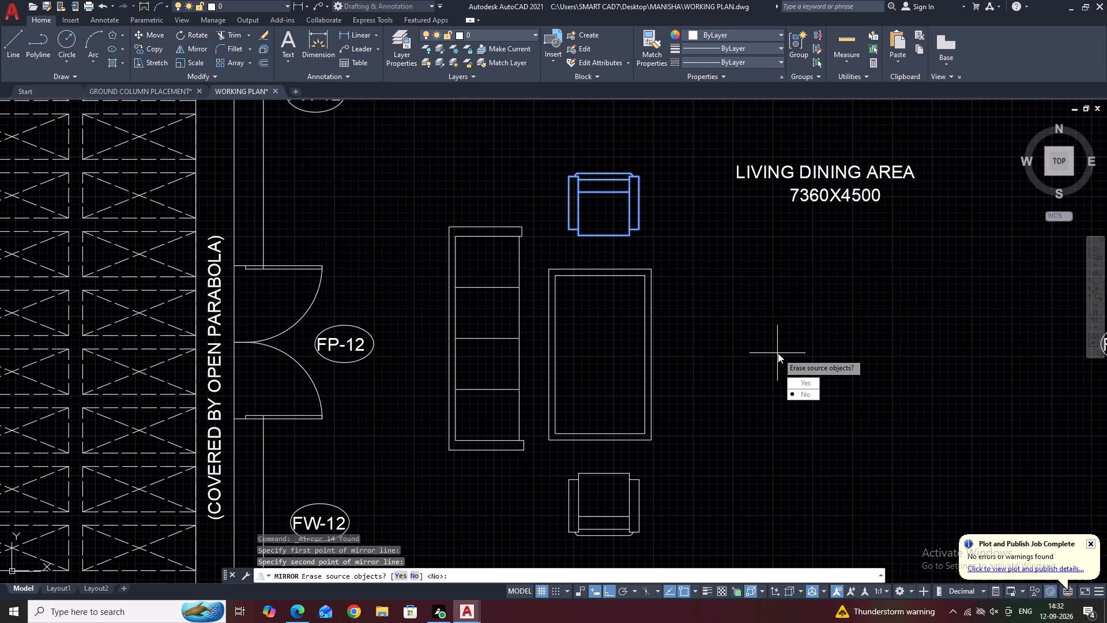
{"action": "left_click_drag", "start_coordinate": [801, 397], "coordinate": [778, 353]}
Copy the four parallel window lines of the master bedroom's FW-20 window into the living dining area, east of the table.
{"action": "middle_click_drag", "start_coordinate": [815, 426], "coordinate": [790, 408]}
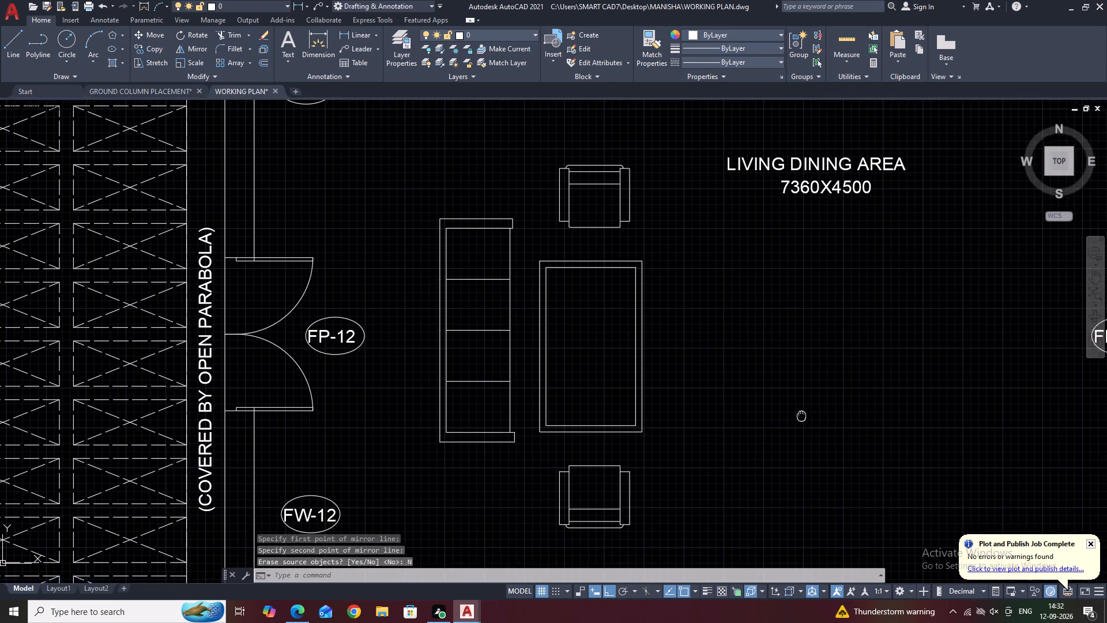
{"action": "middle_click_drag", "start_coordinate": [790, 408], "coordinate": [747, 377]}
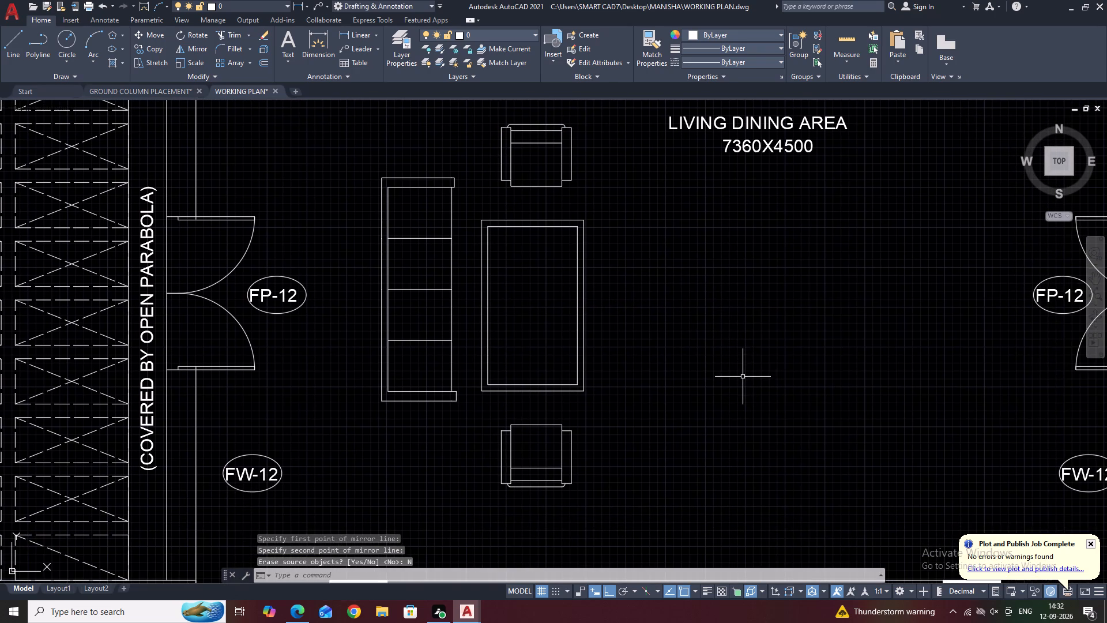
{"action": "middle_click_drag", "start_coordinate": [787, 403], "coordinate": [730, 376]}
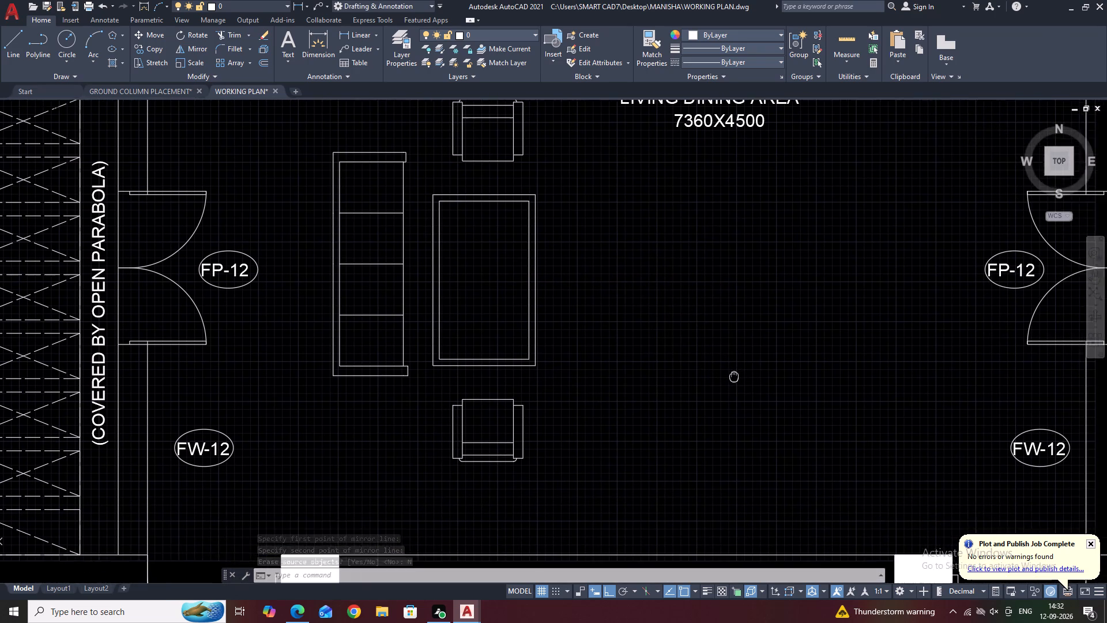
{"action": "middle_click_drag", "start_coordinate": [730, 376], "coordinate": [715, 375]}
{"action": "middle_click_drag", "start_coordinate": [529, 391], "coordinate": [604, 378]}
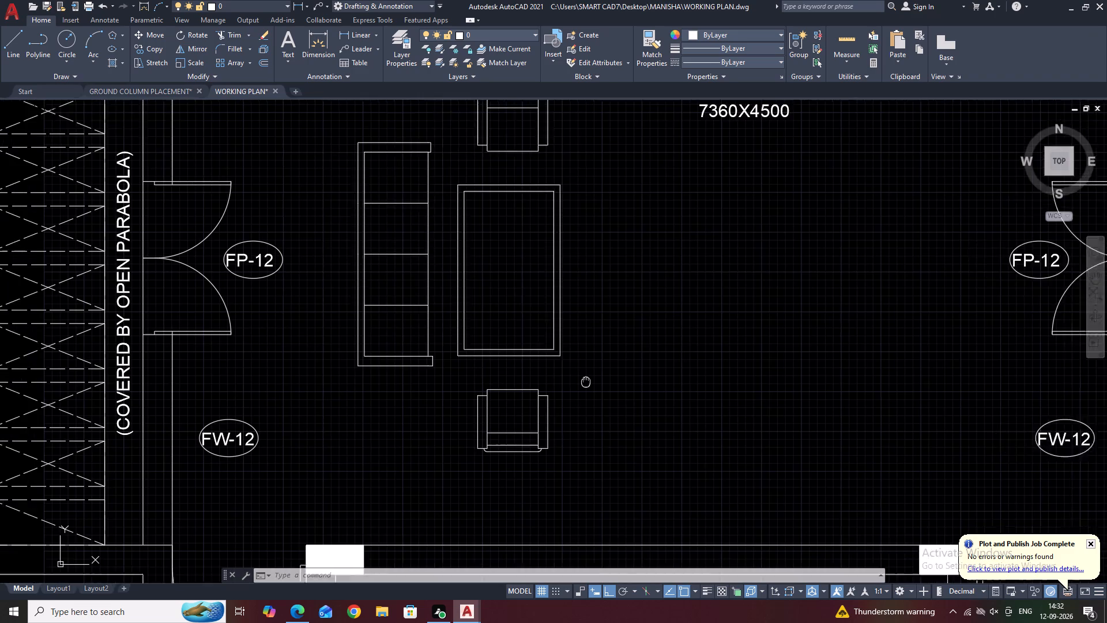
{"action": "middle_click_drag", "start_coordinate": [604, 378], "coordinate": [612, 377]}
{"action": "scroll", "coordinate": [626, 377], "scroll_direction": "down", "scroll_amount": 3}
{"action": "middle_click_drag", "start_coordinate": [701, 340], "coordinate": [648, 456]}
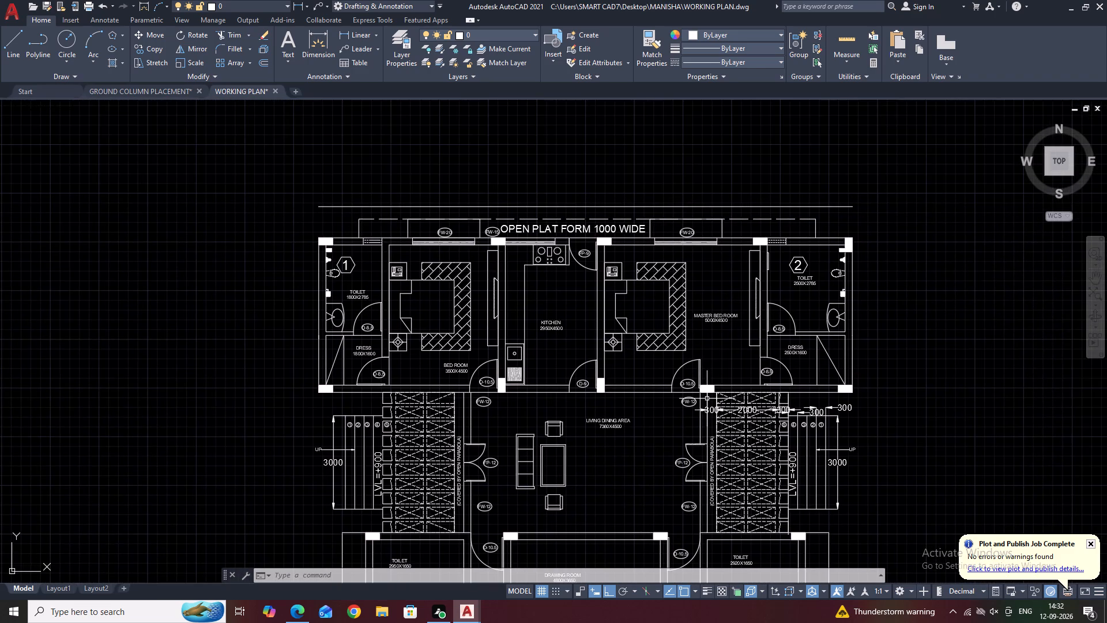
{"action": "scroll", "coordinate": [704, 238], "scroll_direction": "up", "scroll_amount": 5}
{"action": "left_click", "coordinate": [692, 216]}
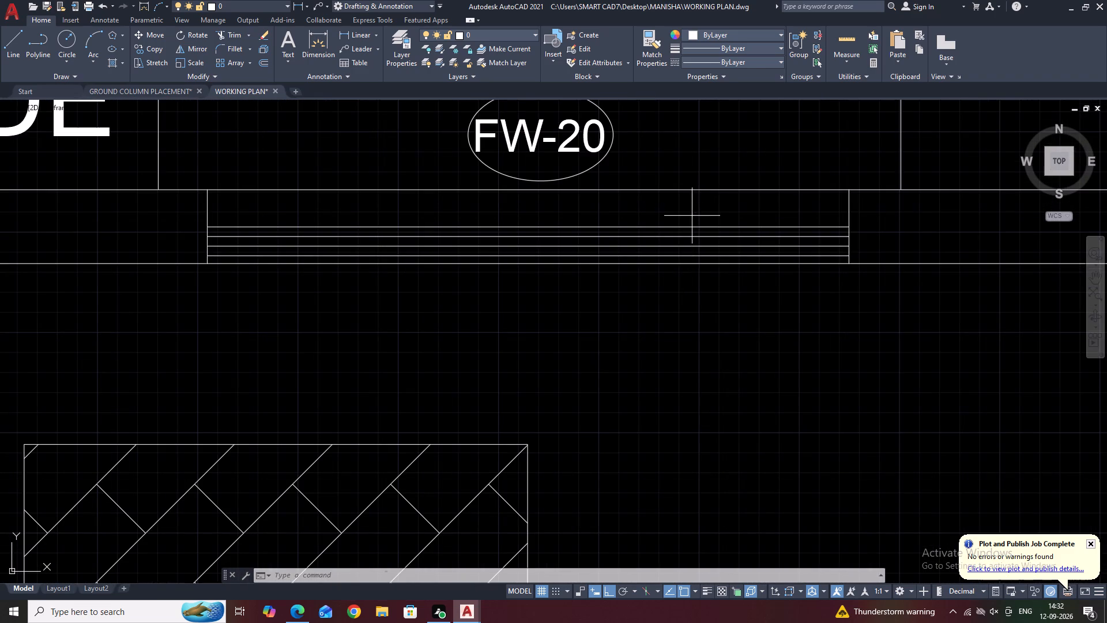
{"action": "left_click", "coordinate": [665, 258]}
{"action": "type", "text": "CO"}
{"action": "key", "text": "space"}
{"action": "left_click", "coordinate": [671, 244]}
{"action": "scroll", "coordinate": [657, 318], "scroll_direction": "down", "scroll_amount": 1}
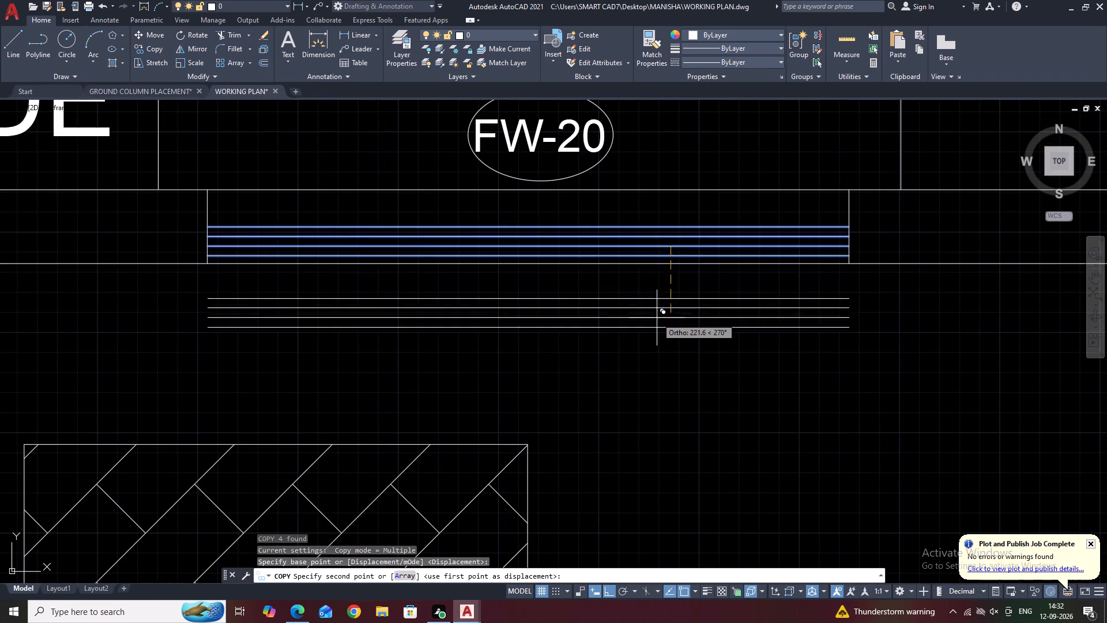
{"action": "scroll", "coordinate": [657, 319], "scroll_direction": "down", "scroll_amount": 5}
{"action": "scroll", "coordinate": [597, 489], "scroll_direction": "up", "scroll_amount": 2}
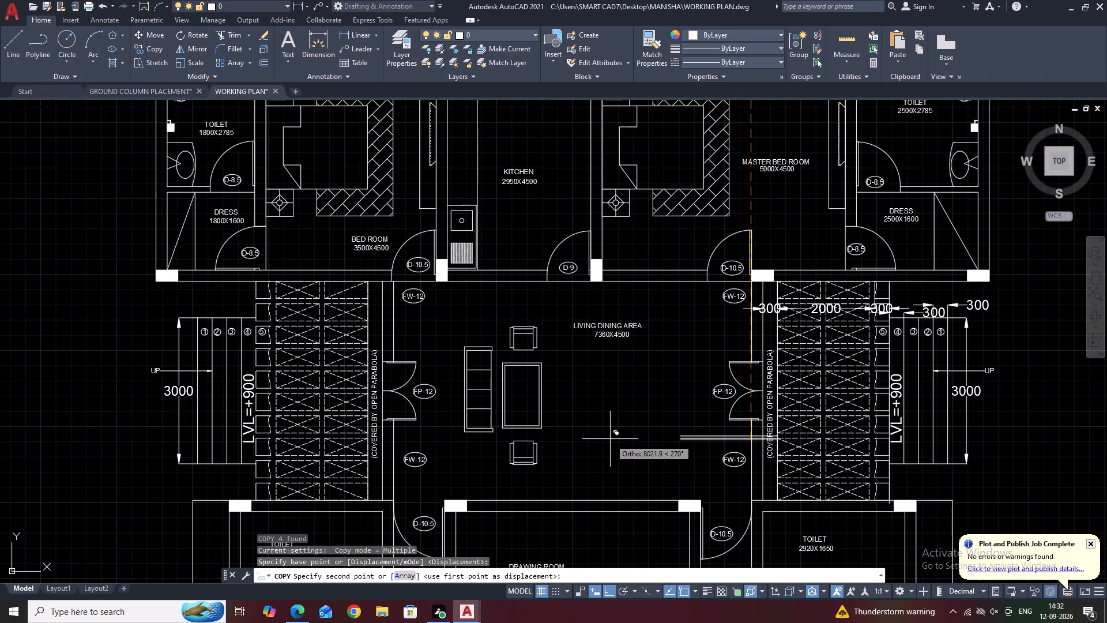
{"action": "key", "text": "F8"}
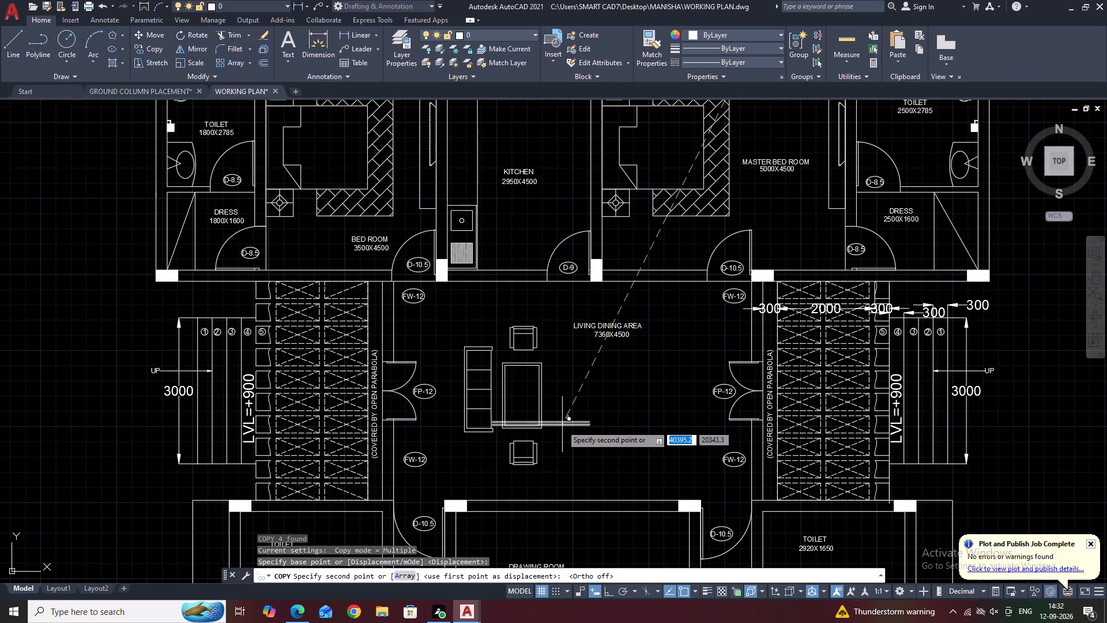
{"action": "left_click", "coordinate": [645, 425]}
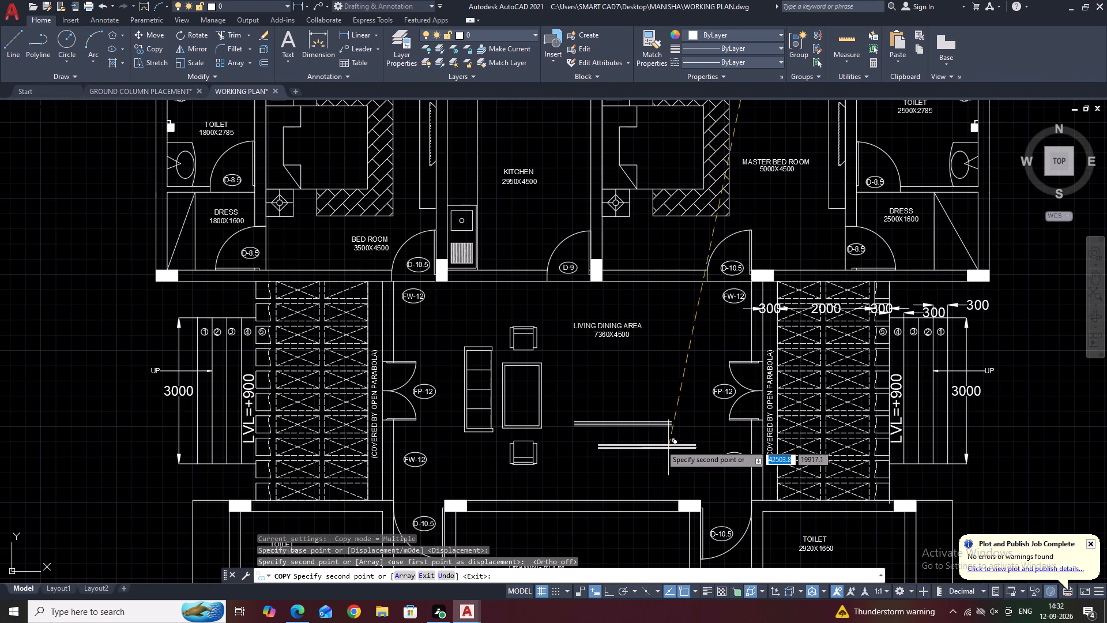
{"action": "key", "text": "Escape"}
Rotate the four copied window lines in the living dining area so they run north-south.
{"action": "left_click_drag", "start_coordinate": [668, 463], "coordinate": [661, 446]}
{"action": "left_click", "coordinate": [623, 386]}
{"action": "type", "text": "RO"}
{"action": "key", "text": "space"}
{"action": "left_click", "coordinate": [652, 413]}
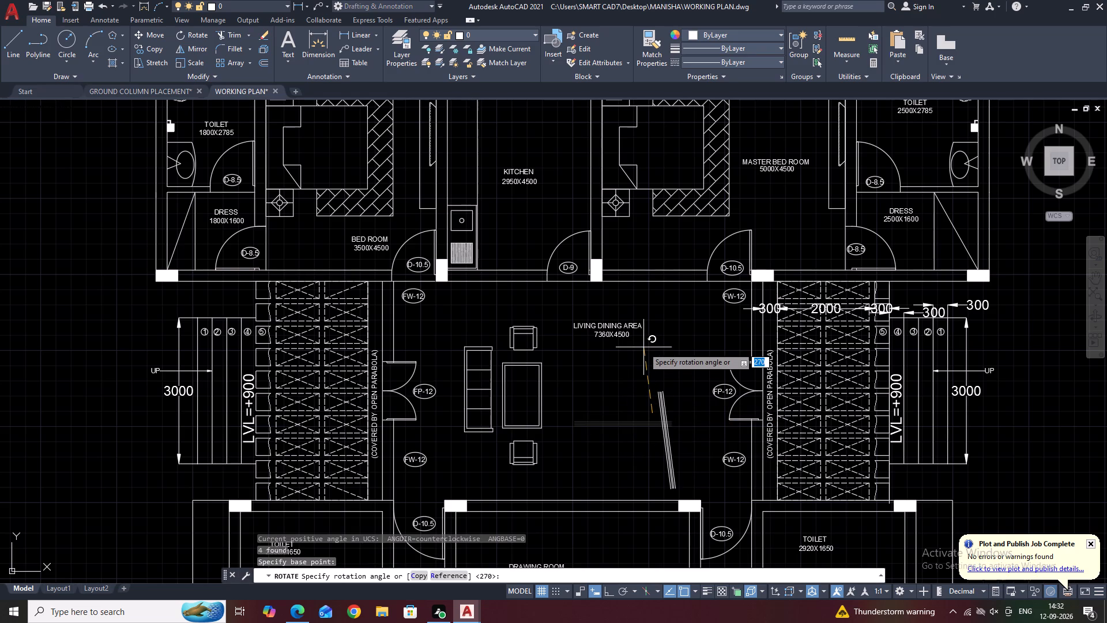
{"action": "key", "text": "F8"}
{"action": "key", "text": "F8"}
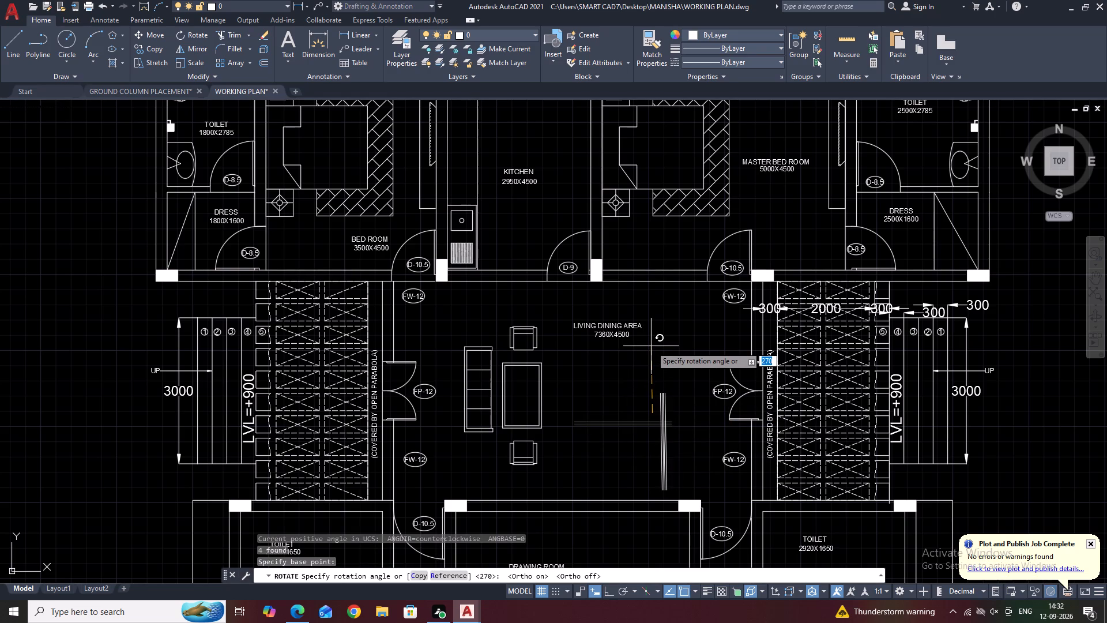
{"action": "key", "text": "F8"}
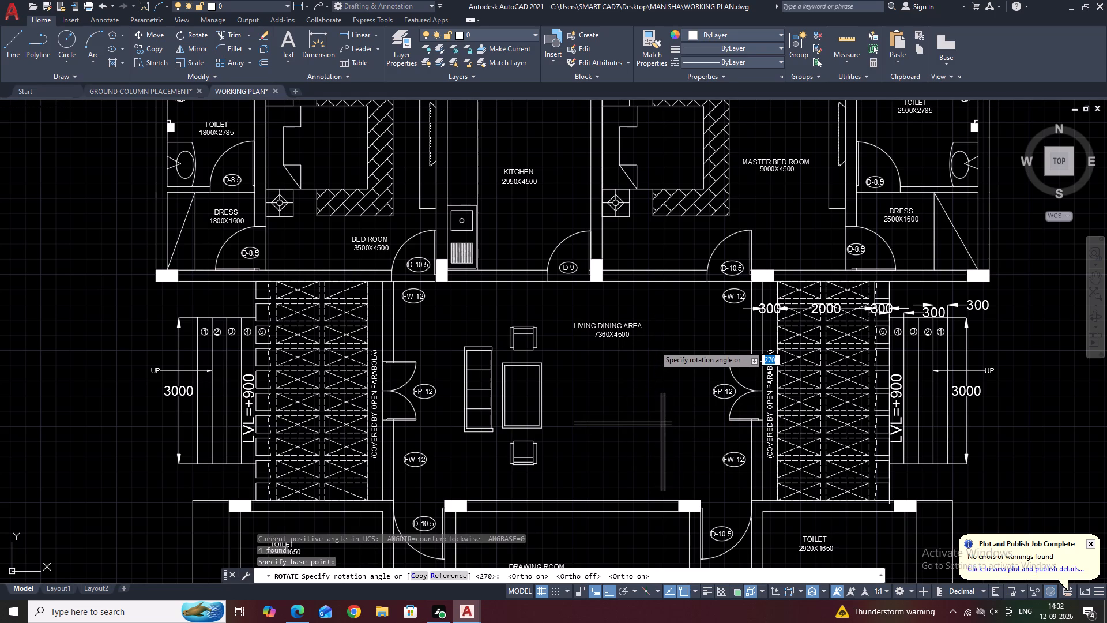
{"action": "left_click", "coordinate": [654, 345]}
Move the four north-south window lines into the living dining area's west wall, at the south end of the FW-12 opening south of FP-12.
{"action": "left_click", "coordinate": [686, 419]}
{"action": "left_click", "coordinate": [645, 427]}
{"action": "middle_click_drag", "start_coordinate": [675, 461], "coordinate": [676, 393]}
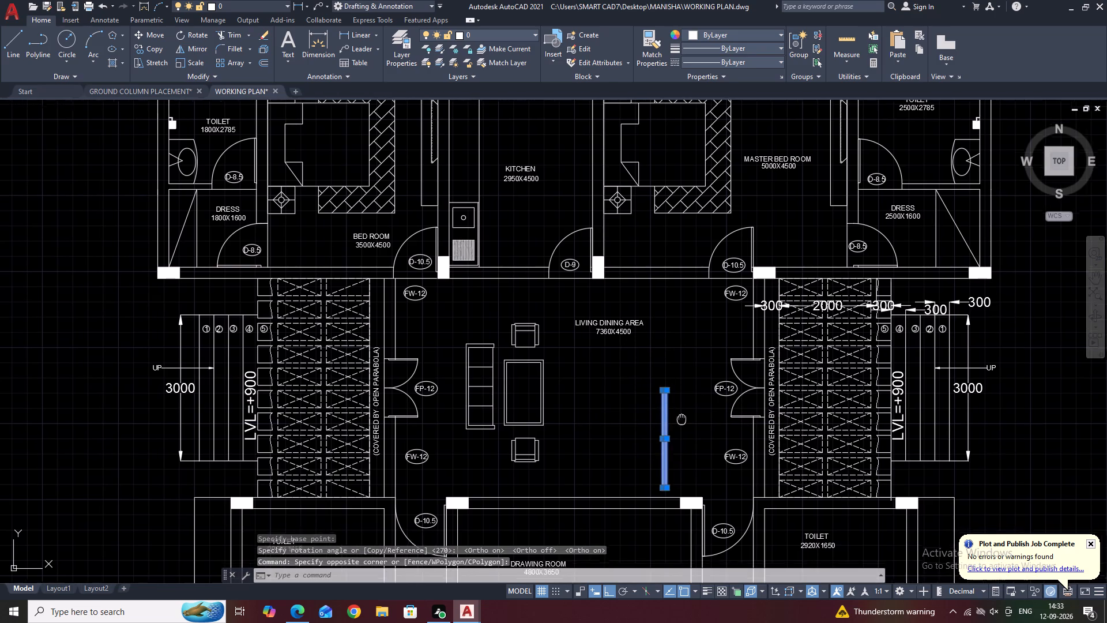
{"action": "middle_click_drag", "start_coordinate": [676, 393], "coordinate": [665, 374]}
{"action": "key", "text": "m"}
{"action": "key", "text": "space"}
{"action": "middle_click_drag", "start_coordinate": [680, 416], "coordinate": [686, 326]}
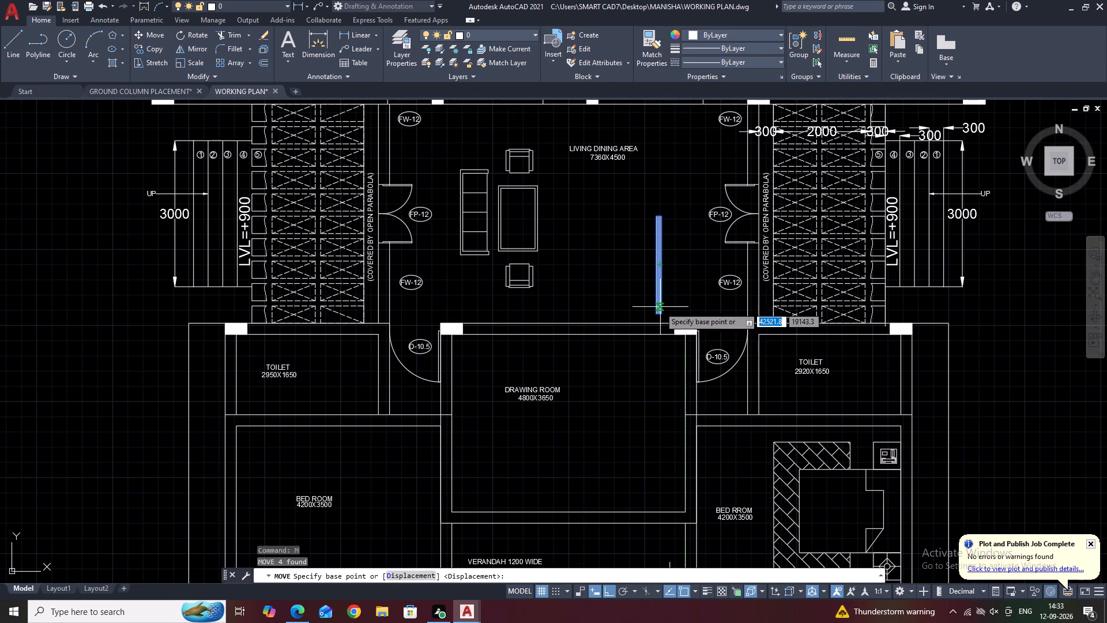
{"action": "scroll", "coordinate": [658, 307], "scroll_direction": "up", "scroll_amount": 2}
{"action": "left_click", "coordinate": [650, 322]}
{"action": "scroll", "coordinate": [653, 324], "scroll_direction": "down", "scroll_amount": 2}
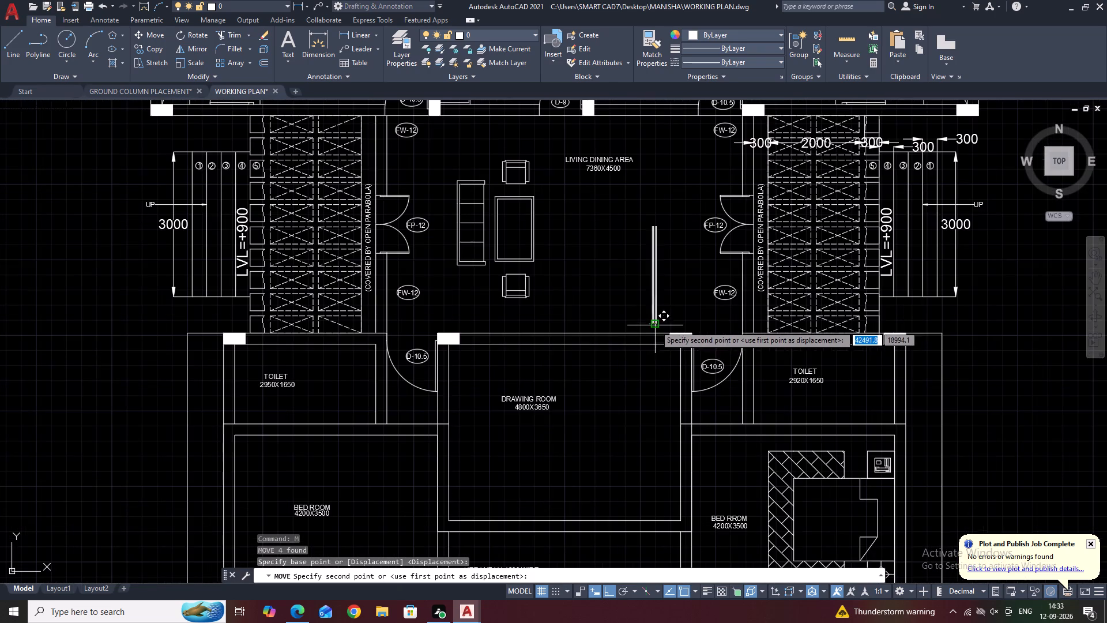
{"action": "scroll", "coordinate": [386, 326], "scroll_direction": "up", "scroll_amount": 2}
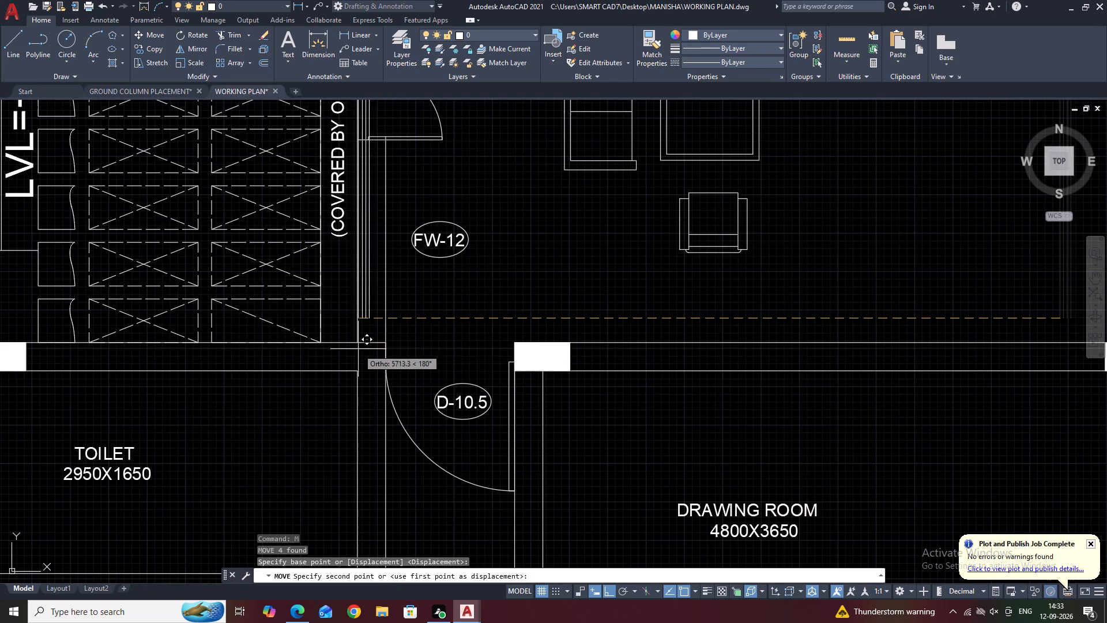
{"action": "scroll", "coordinate": [358, 348], "scroll_direction": "up", "scroll_amount": 2}
{"action": "left_click", "coordinate": [363, 336]}
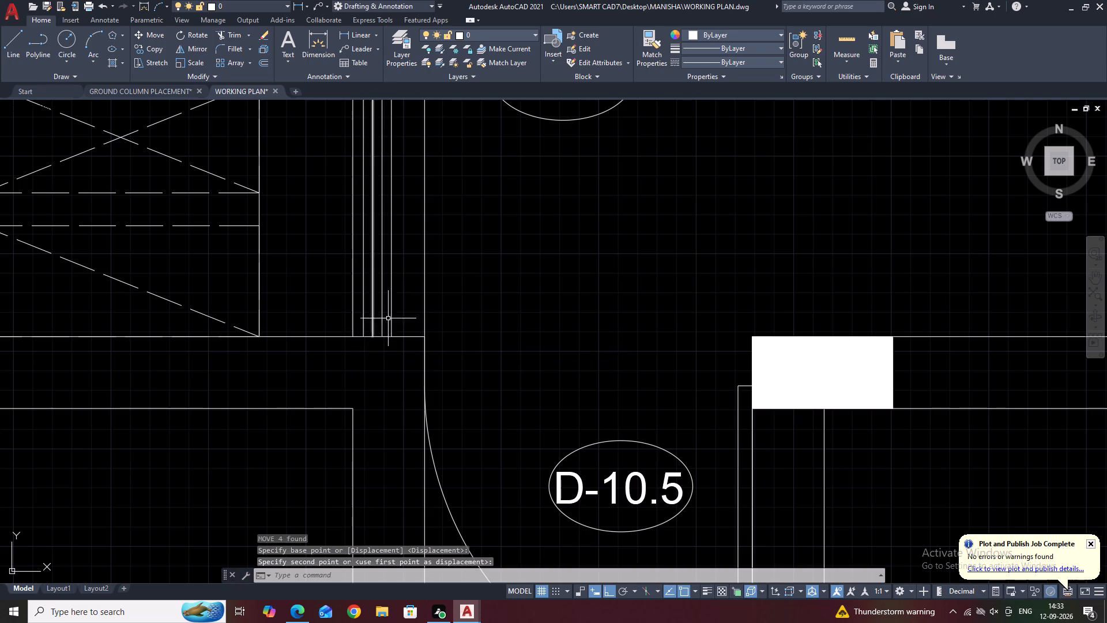
Trim the four window lines where they extend north past the lower jamb of the west FP-12 double door.
{"action": "middle_click_drag", "start_coordinate": [473, 297], "coordinate": [559, 403]}
{"action": "scroll", "coordinate": [559, 403], "scroll_direction": "down", "scroll_amount": 2}
{"action": "middle_click_drag", "start_coordinate": [543, 254], "coordinate": [543, 324]}
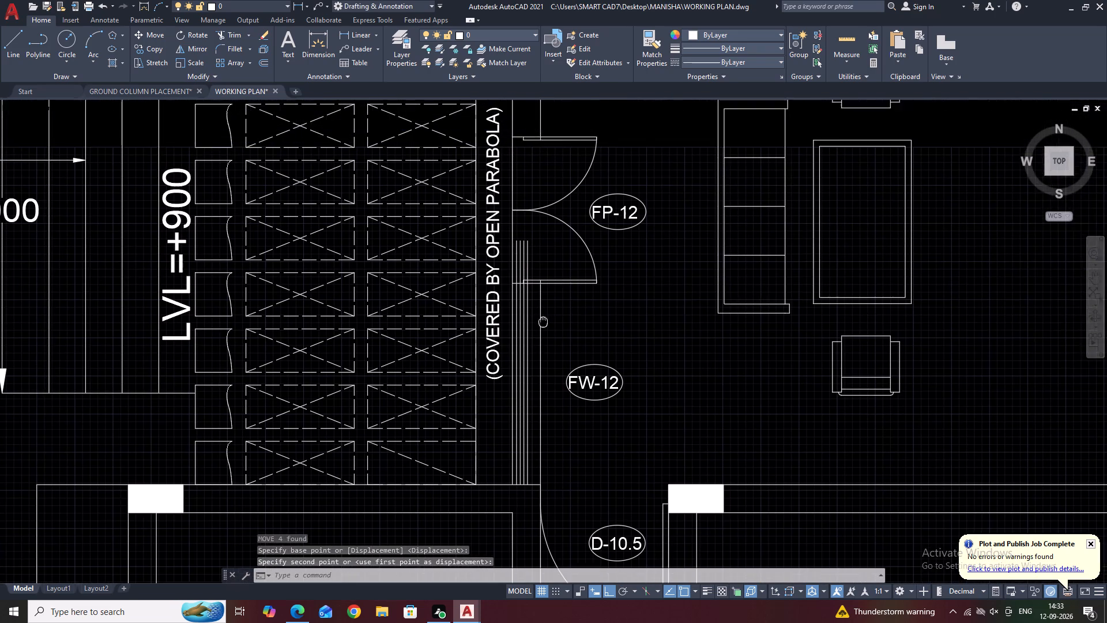
{"action": "middle_click_drag", "start_coordinate": [543, 324], "coordinate": [545, 339]}
{"action": "scroll", "coordinate": [512, 286], "scroll_direction": "up", "scroll_amount": 2}
{"action": "middle_click_drag", "start_coordinate": [517, 297], "coordinate": [530, 348]}
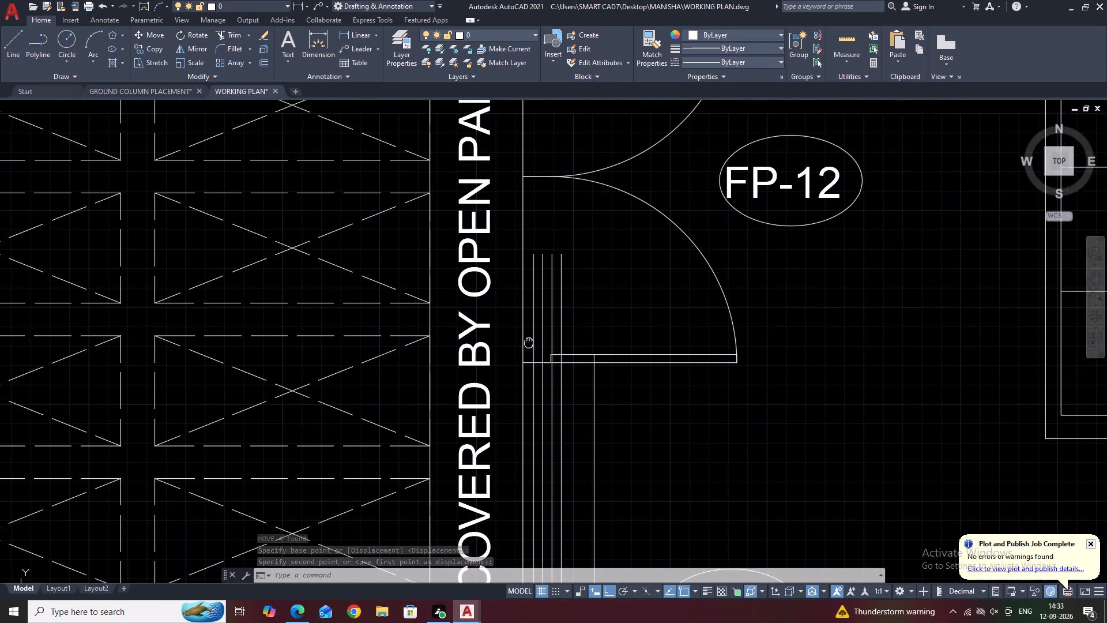
{"action": "middle_click_drag", "start_coordinate": [530, 348], "coordinate": [531, 348]}
{"action": "key", "text": "t"}
{"action": "key", "text": "r"}
{"action": "key", "text": "space"}
{"action": "scroll", "coordinate": [570, 378], "scroll_direction": "up", "scroll_amount": 2}
{"action": "left_click", "coordinate": [568, 370]}
{"action": "left_click", "coordinate": [535, 368]}
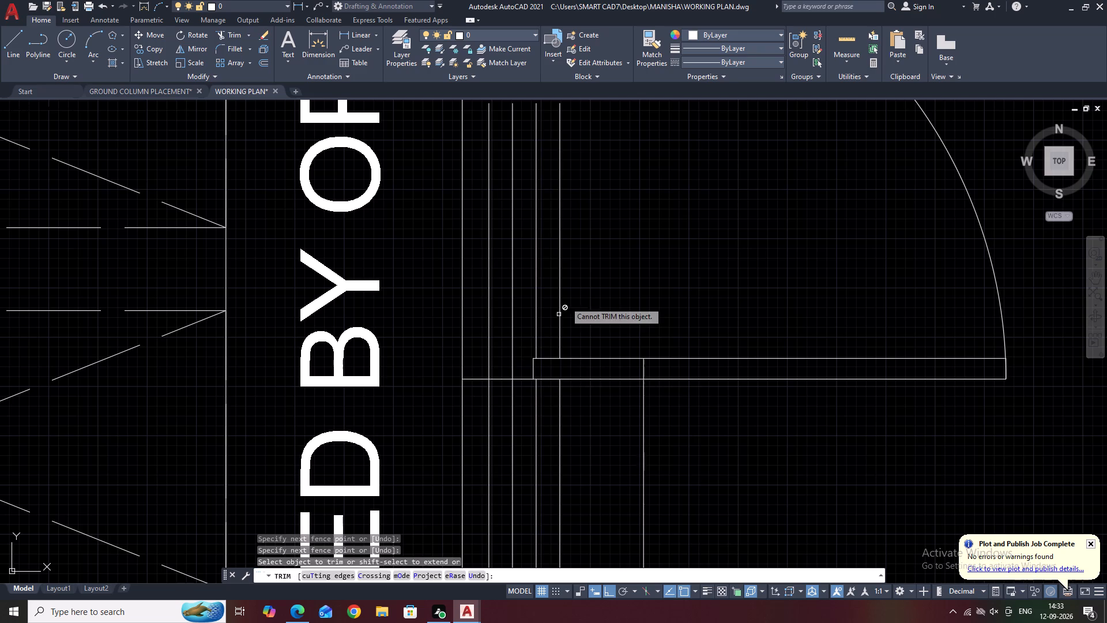
{"action": "left_click", "coordinate": [592, 265]}
{"action": "left_click", "coordinate": [475, 279]}
{"action": "scroll", "coordinate": [566, 325], "scroll_direction": "down", "scroll_amount": 5}
{"action": "key", "text": "Escape"}
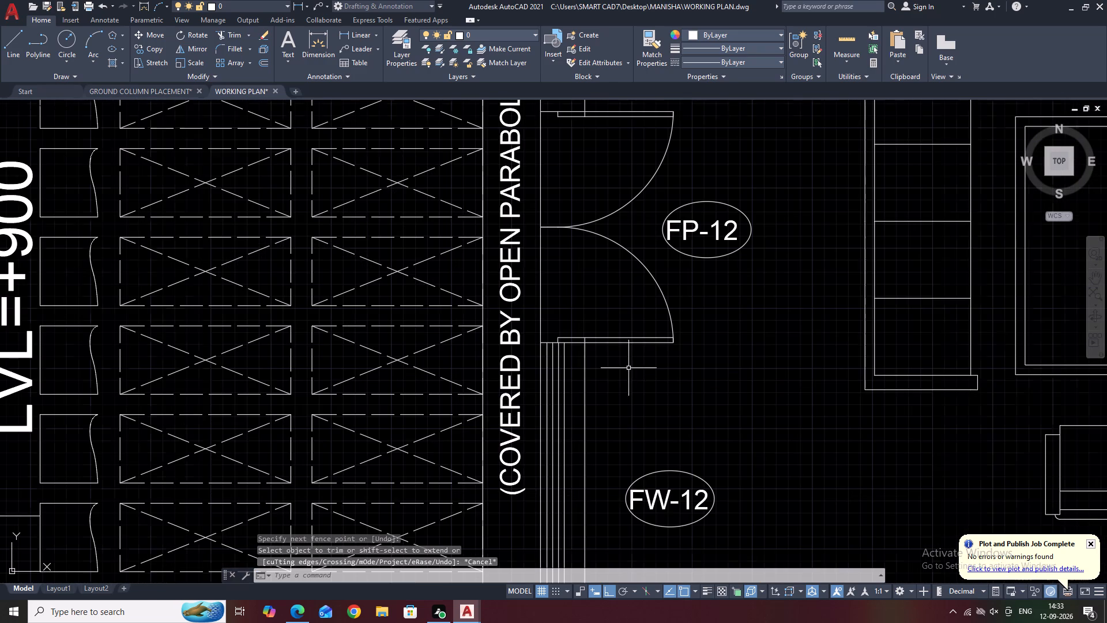
Mirror the four window lines about the west FP-12 door's horizontal centreline into the north FW-12 opening, keeping the originals.
{"action": "scroll", "coordinate": [563, 397], "scroll_direction": "up", "scroll_amount": 2}
{"action": "left_click", "coordinate": [590, 340]}
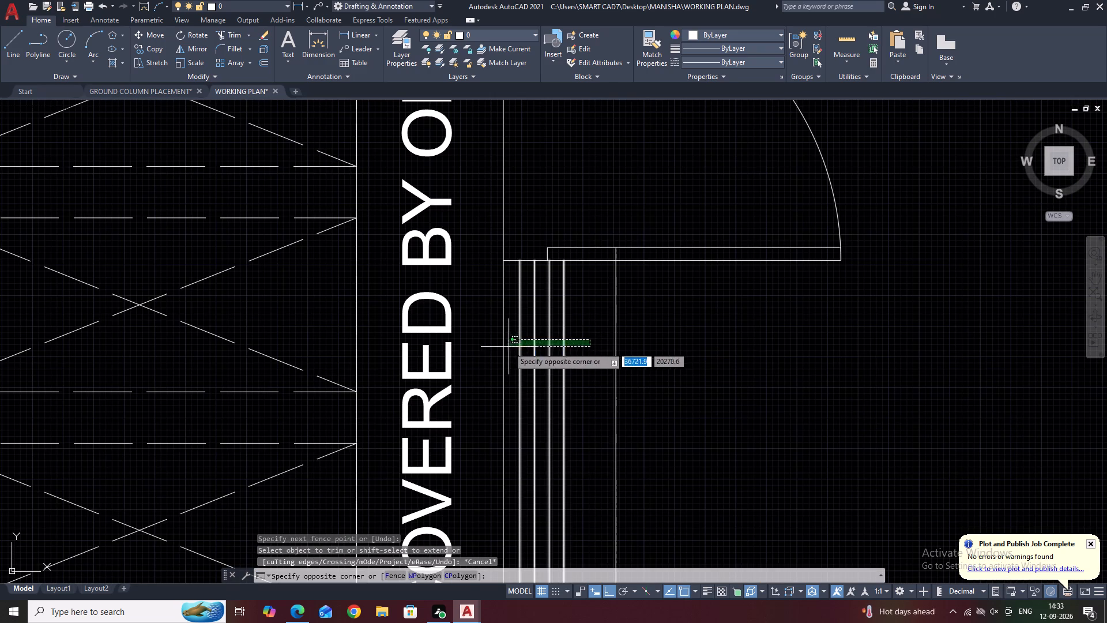
{"action": "left_click", "coordinate": [509, 347]}
{"action": "middle_click_drag", "start_coordinate": [579, 282], "coordinate": [528, 488]}
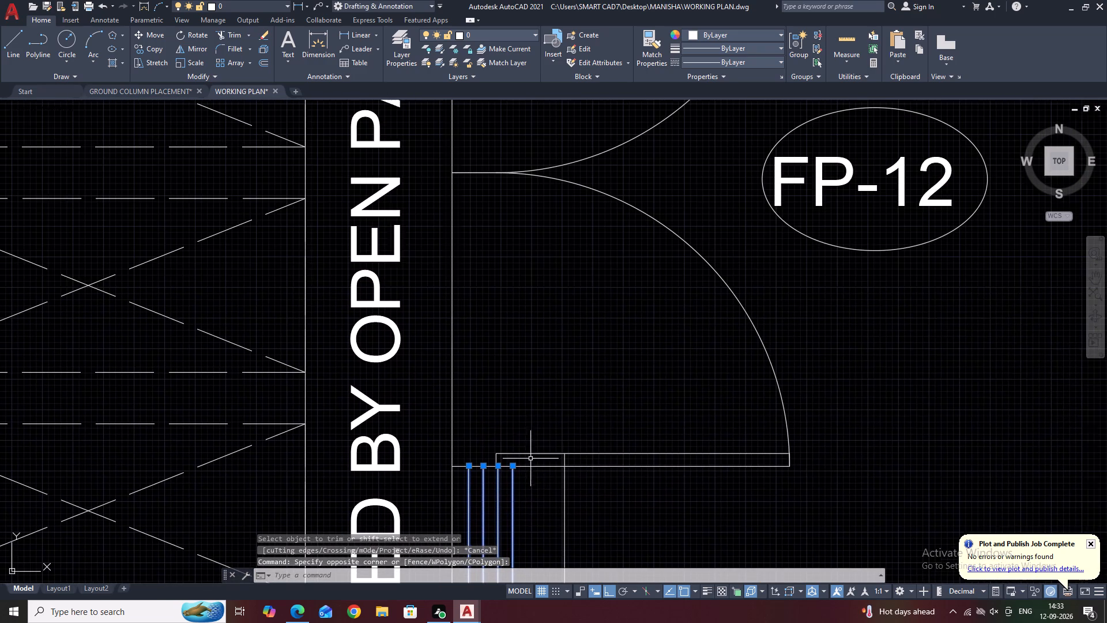
{"action": "type", "text": "MI"}
{"action": "key", "text": "space"}
{"action": "scroll", "coordinate": [533, 380], "scroll_direction": "down", "scroll_amount": 2}
{"action": "scroll", "coordinate": [551, 310], "scroll_direction": "down", "scroll_amount": 3}
{"action": "left_click", "coordinate": [520, 283]}
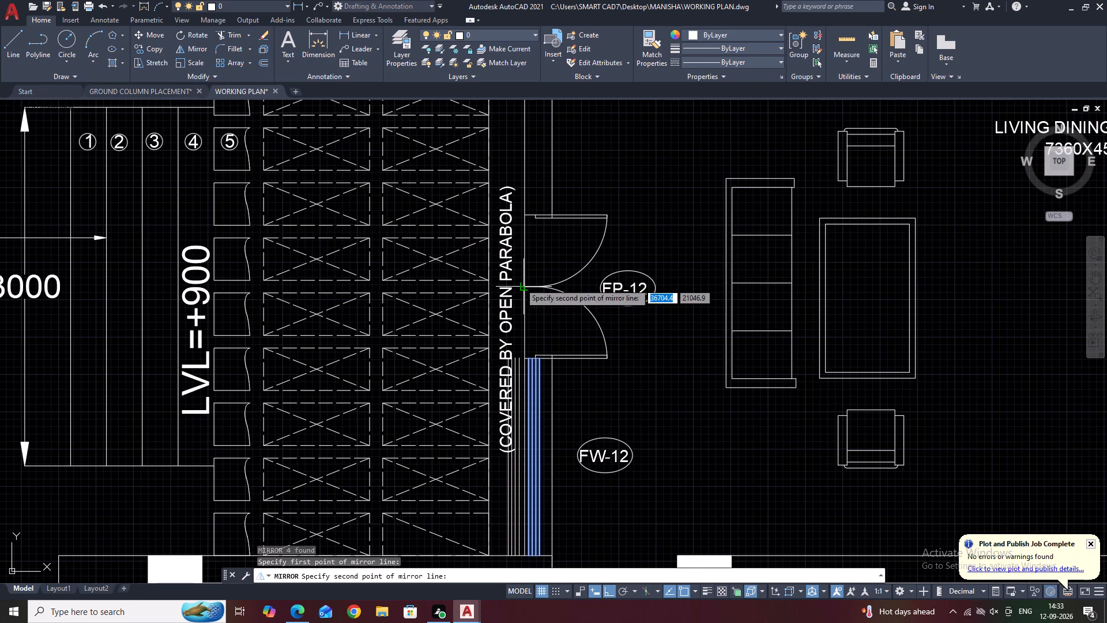
{"action": "left_click", "coordinate": [703, 284]}
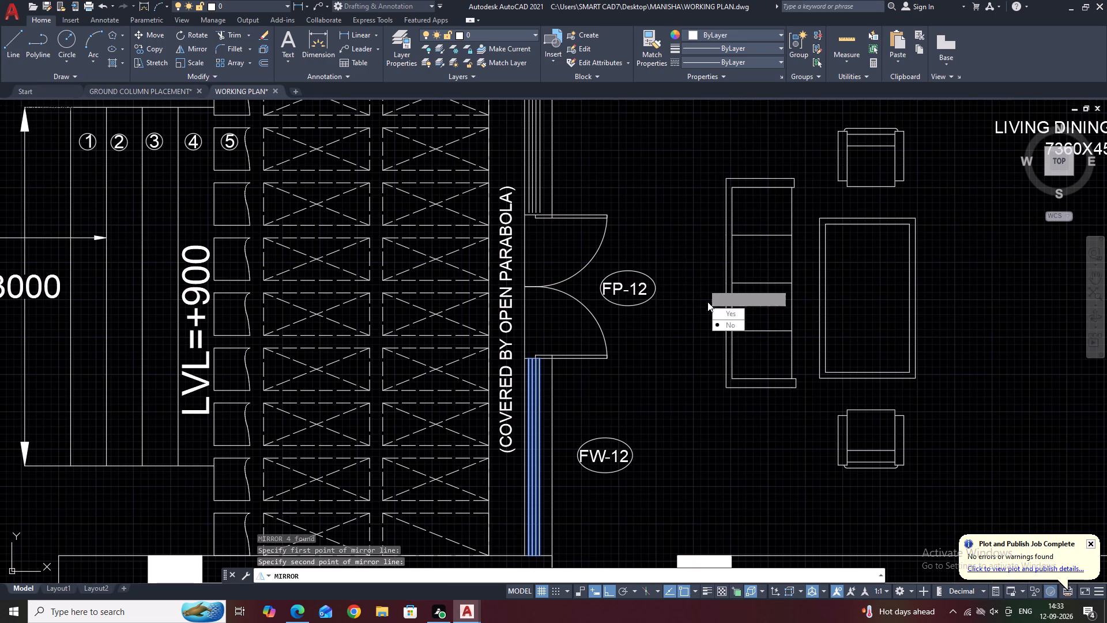
{"action": "left_click_drag", "start_coordinate": [721, 329], "coordinate": [703, 284]}
Move the four mirrored window lines slightly south so their ends meet the top edge of the west FP-12 door.
{"action": "middle_click_drag", "start_coordinate": [593, 194], "coordinate": [616, 365]}
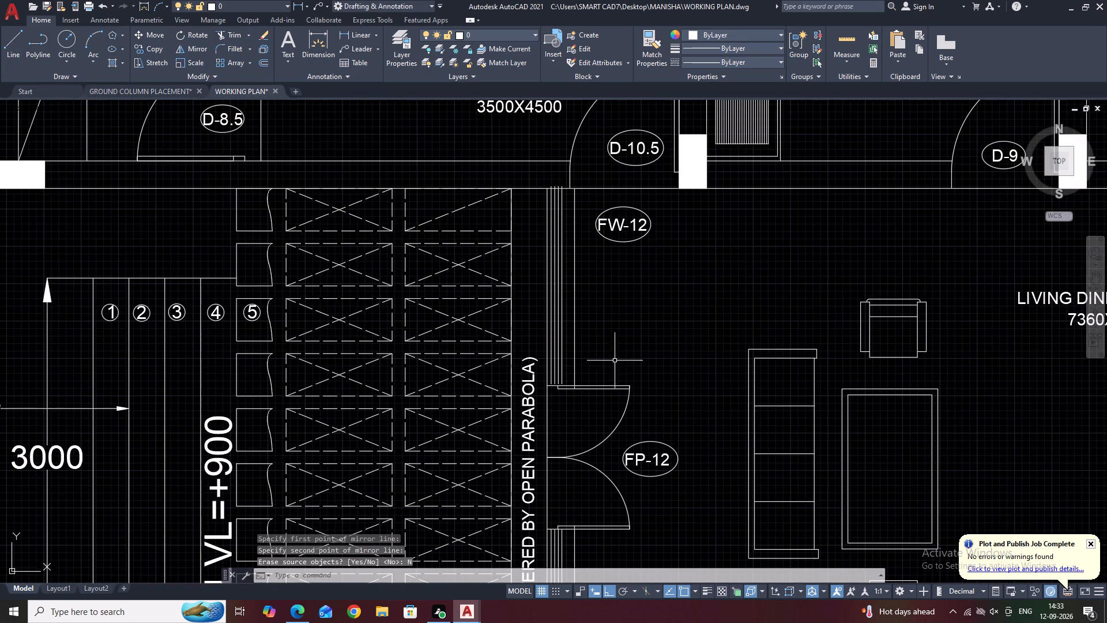
{"action": "scroll", "coordinate": [541, 273], "scroll_direction": "up", "scroll_amount": 2}
{"action": "left_click", "coordinate": [609, 239]}
{"action": "left_click", "coordinate": [558, 265]}
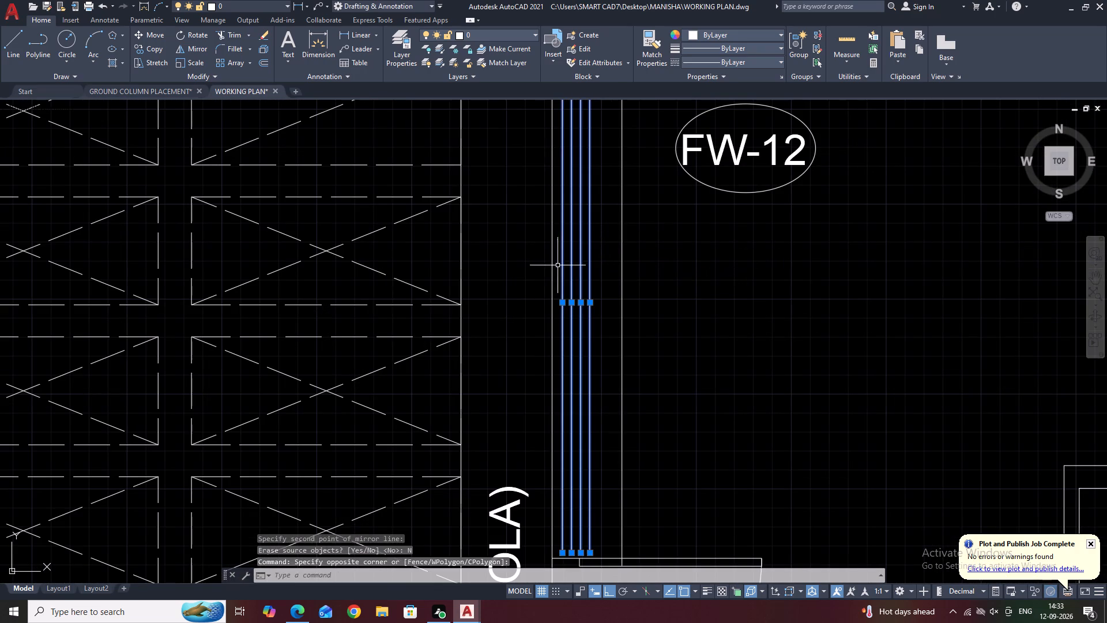
{"action": "middle_click_drag", "start_coordinate": [754, 334], "coordinate": [667, 166]}
{"action": "type", "text": "M"}
{"action": "key", "text": "space"}
{"action": "middle_click_drag", "start_coordinate": [675, 295], "coordinate": [675, 244]}
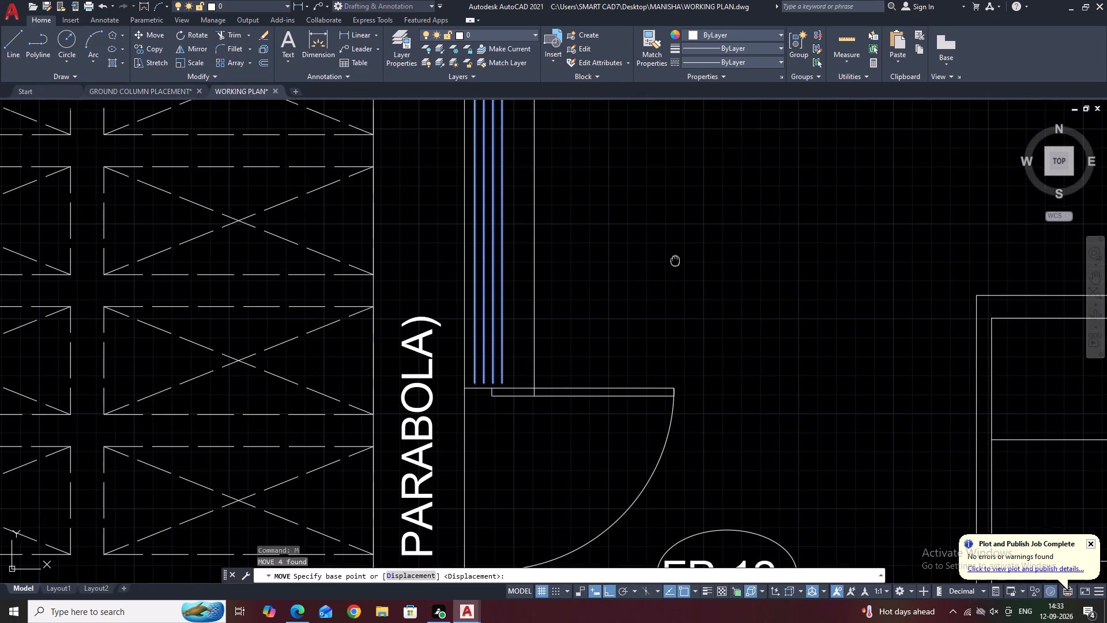
{"action": "middle_click_drag", "start_coordinate": [675, 244], "coordinate": [675, 157]}
{"action": "scroll", "coordinate": [507, 254], "scroll_direction": "up", "scroll_amount": 2}
{"action": "left_click", "coordinate": [492, 237]}
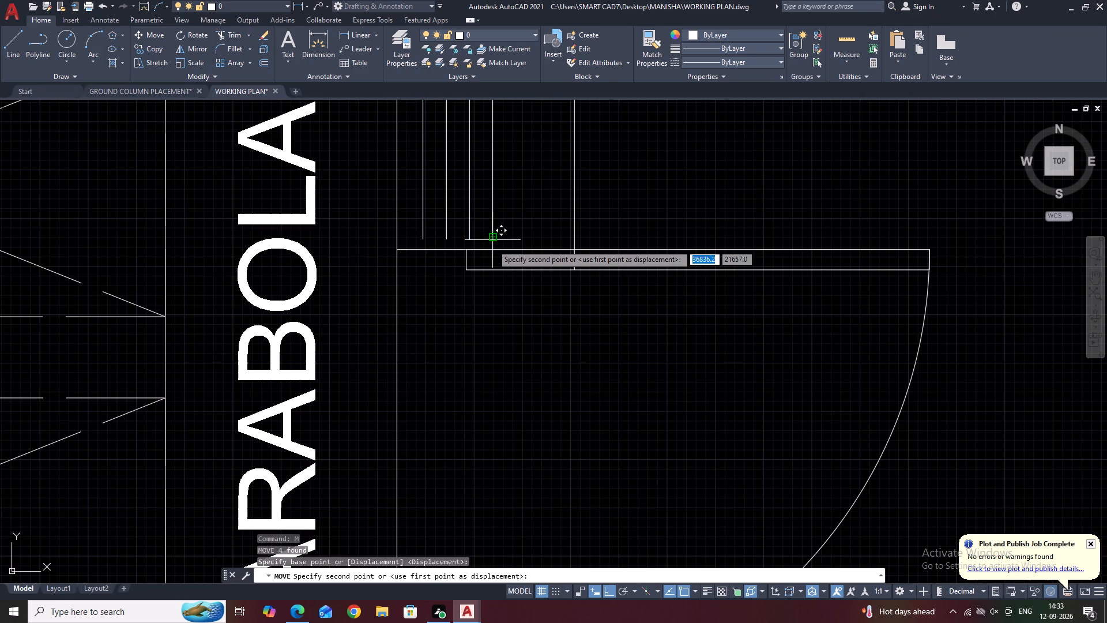
{"action": "left_click", "coordinate": [492, 249]}
Copy the east FP-12 double door of the living dining area into the middle of the drawing room.
{"action": "scroll", "coordinate": [590, 232], "scroll_direction": "down", "scroll_amount": 7}
{"action": "middle_click_drag", "start_coordinate": [642, 250], "coordinate": [644, 256]}
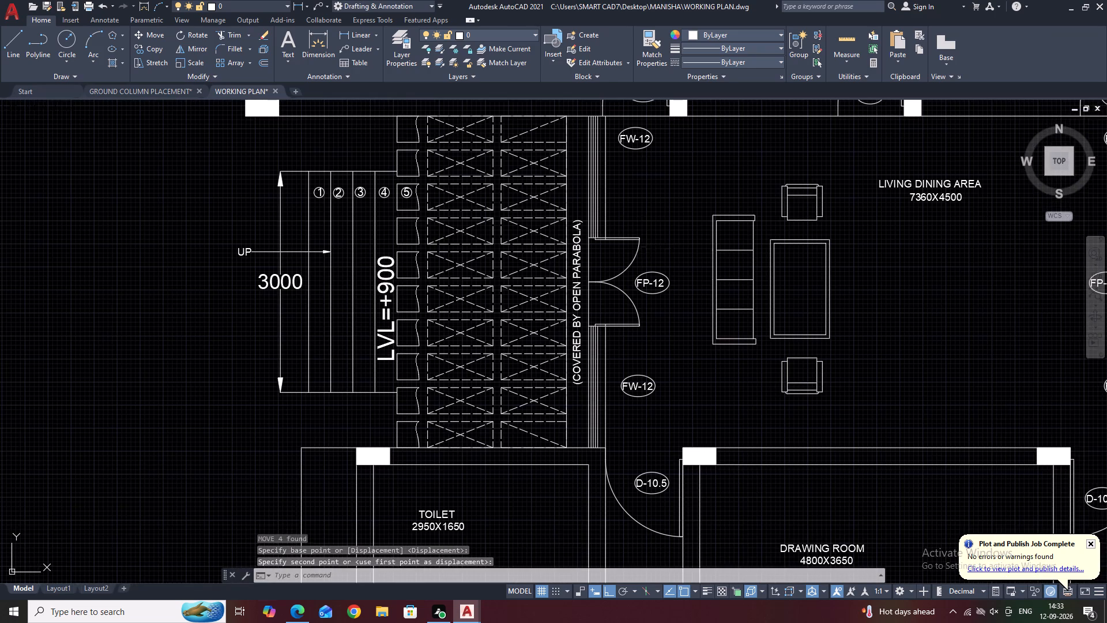
{"action": "middle_click_drag", "start_coordinate": [644, 256], "coordinate": [645, 274]}
{"action": "middle_click_drag", "start_coordinate": [723, 269], "coordinate": [686, 256]}
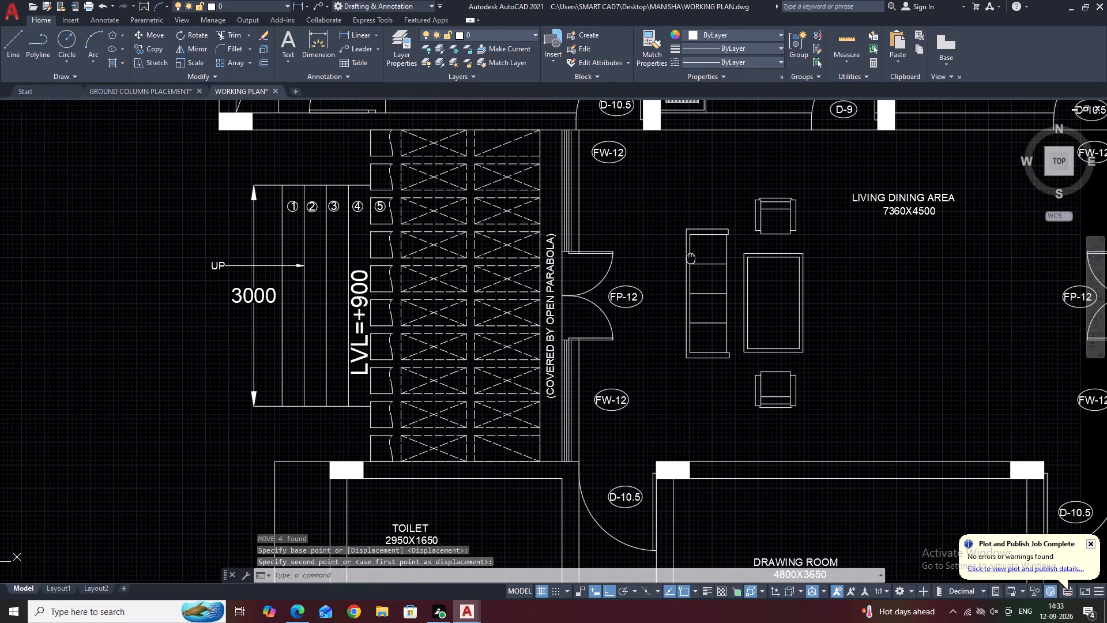
{"action": "middle_click_drag", "start_coordinate": [686, 256], "coordinate": [660, 215]}
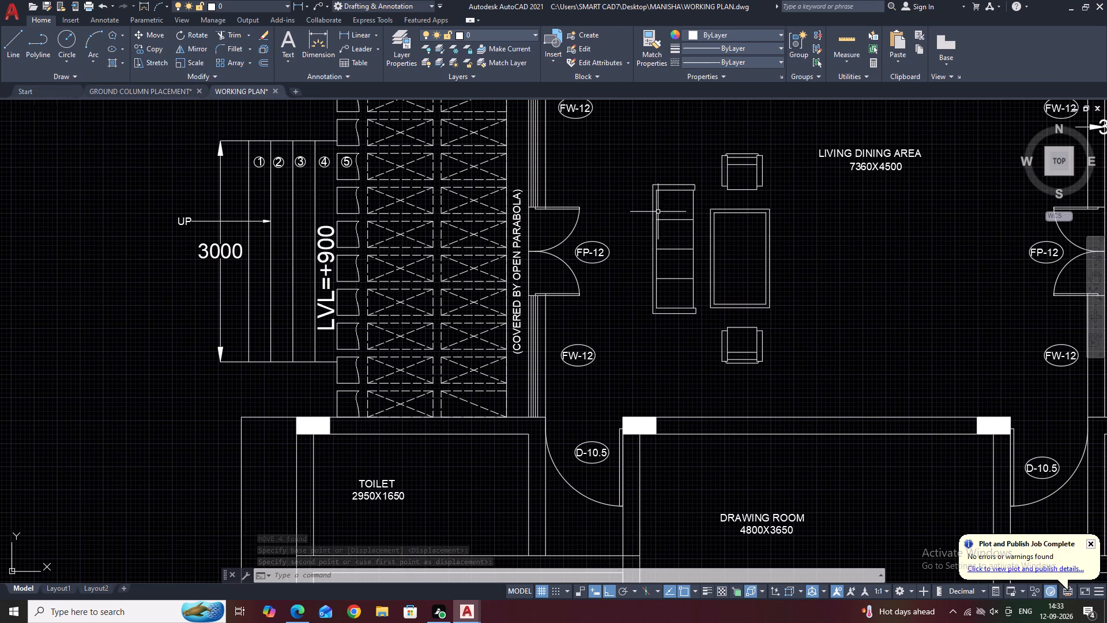
{"action": "scroll", "coordinate": [657, 211], "scroll_direction": "down", "scroll_amount": 3}
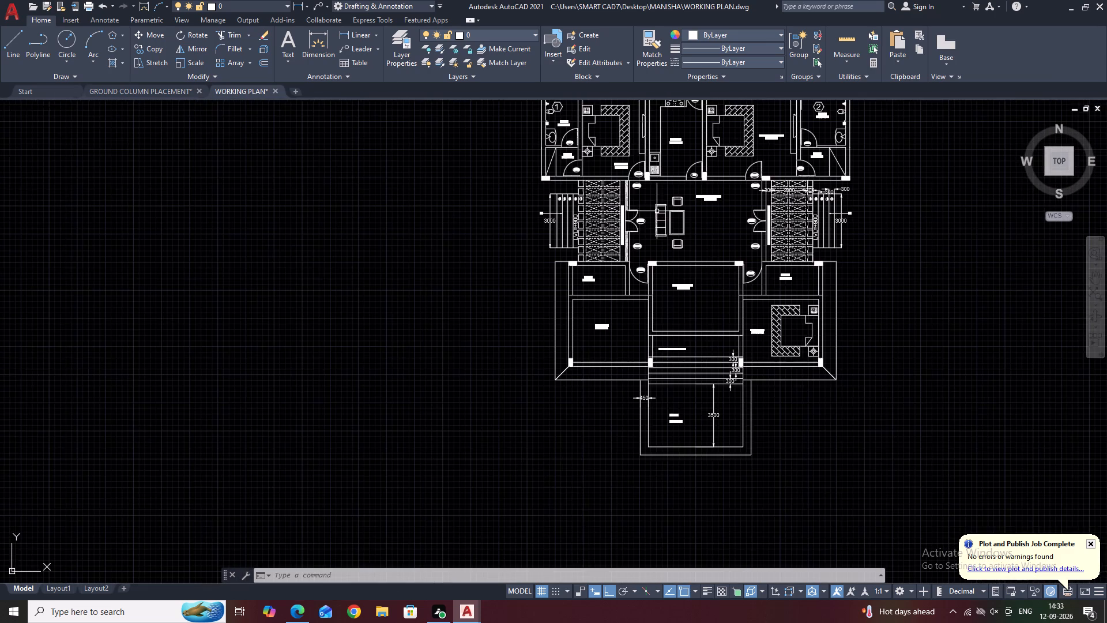
{"action": "middle_click_drag", "start_coordinate": [732, 286], "coordinate": [664, 277]}
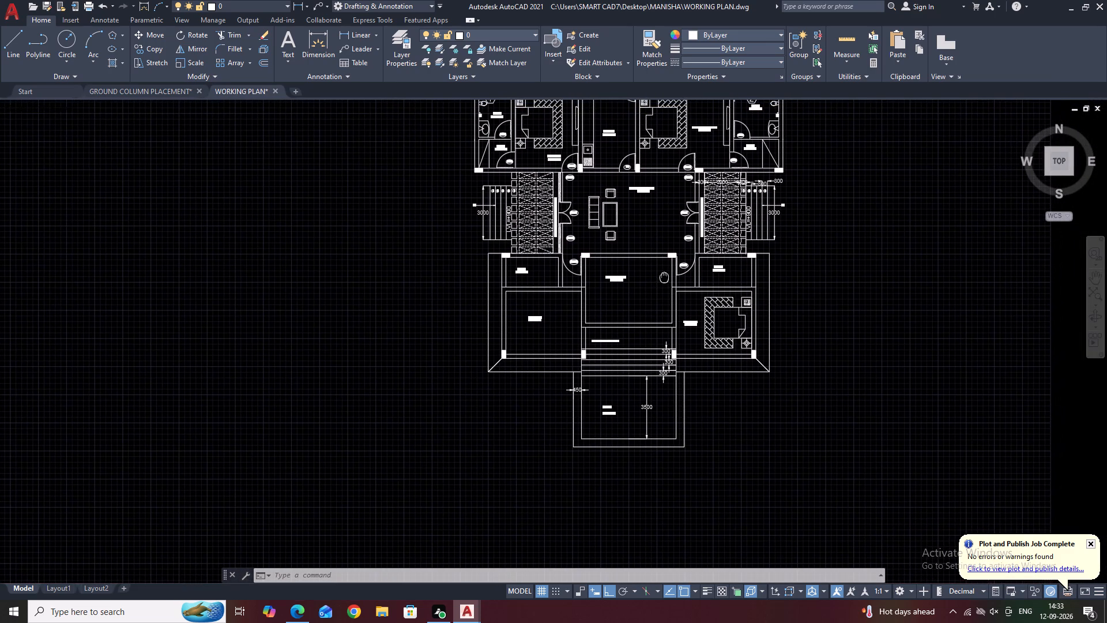
{"action": "middle_click_drag", "start_coordinate": [664, 277], "coordinate": [664, 277]}
{"action": "middle_click_drag", "start_coordinate": [657, 279], "coordinate": [643, 286]}
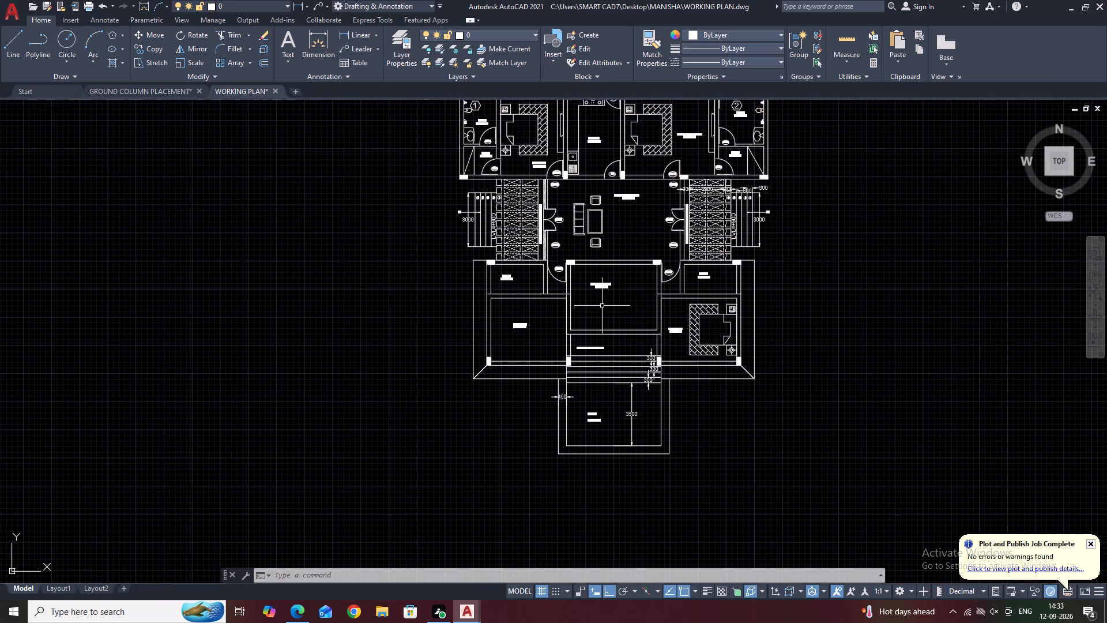
{"action": "middle_click_drag", "start_coordinate": [590, 321], "coordinate": [602, 358]}
{"action": "scroll", "coordinate": [694, 271], "scroll_direction": "up", "scroll_amount": 3}
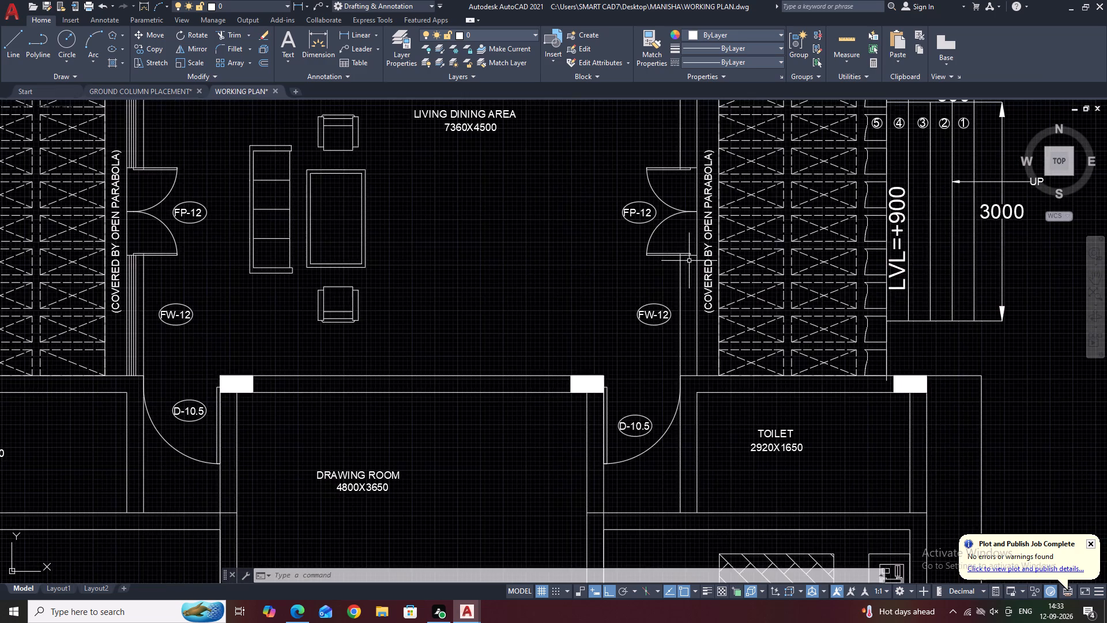
{"action": "scroll", "coordinate": [693, 224], "scroll_direction": "up", "scroll_amount": 3}
{"action": "left_click_drag", "start_coordinate": [675, 211], "coordinate": [662, 192]}
{"action": "left_click", "coordinate": [641, 145]}
{"action": "middle_click_drag", "start_coordinate": [673, 235], "coordinate": [765, 391]}
{"action": "key", "text": "c"}
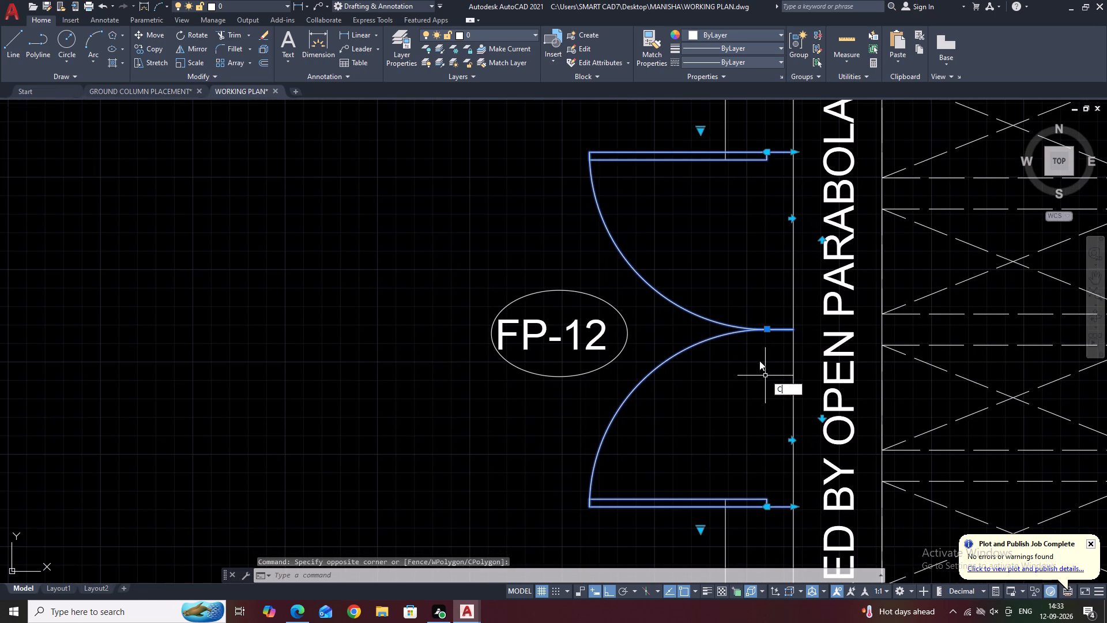
{"action": "key", "text": "o"}
{"action": "key", "text": "space"}
{"action": "left_click", "coordinate": [752, 295]}
{"action": "scroll", "coordinate": [596, 287], "scroll_direction": "down", "scroll_amount": 4}
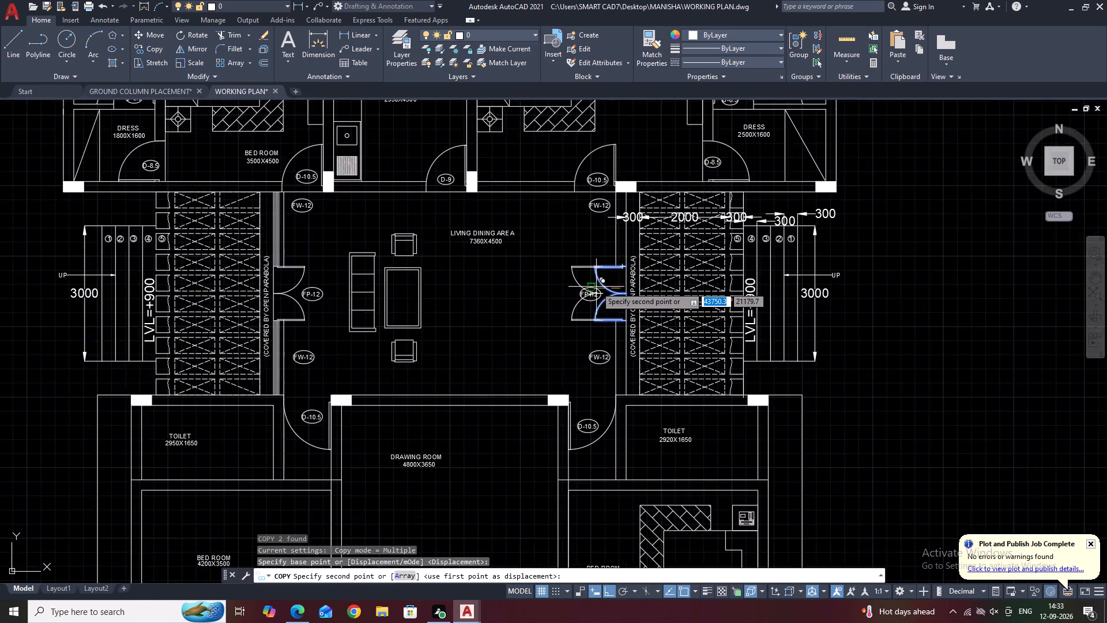
{"action": "scroll", "coordinate": [598, 286], "scroll_direction": "down", "scroll_amount": 2}
{"action": "key", "text": "F8"}
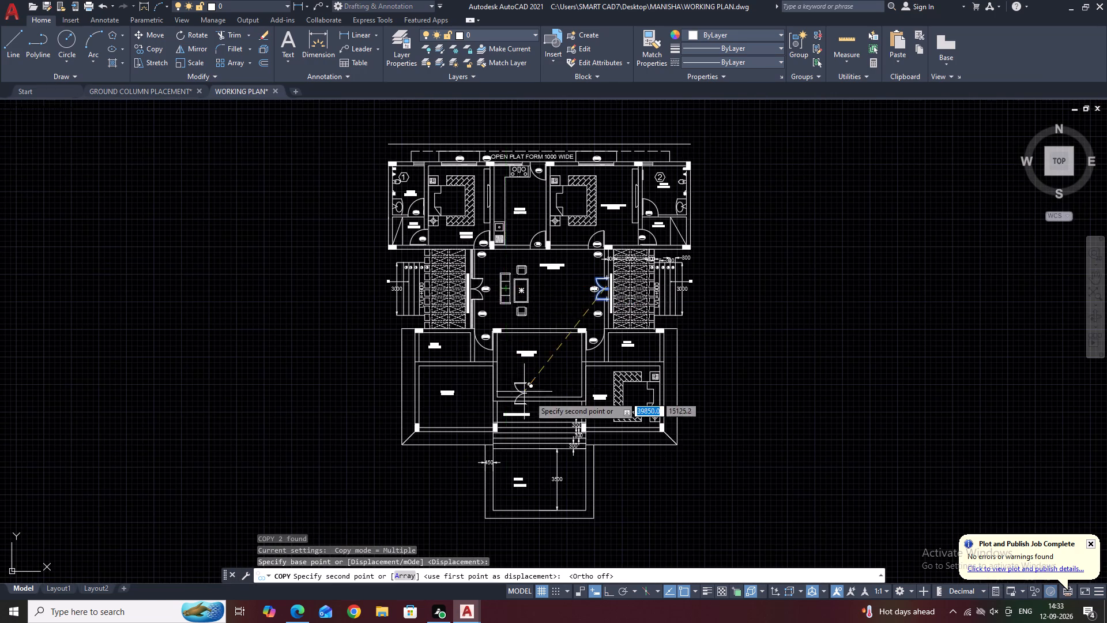
{"action": "scroll", "coordinate": [530, 397], "scroll_direction": "up", "scroll_amount": 2}
{"action": "left_click", "coordinate": [543, 343]}
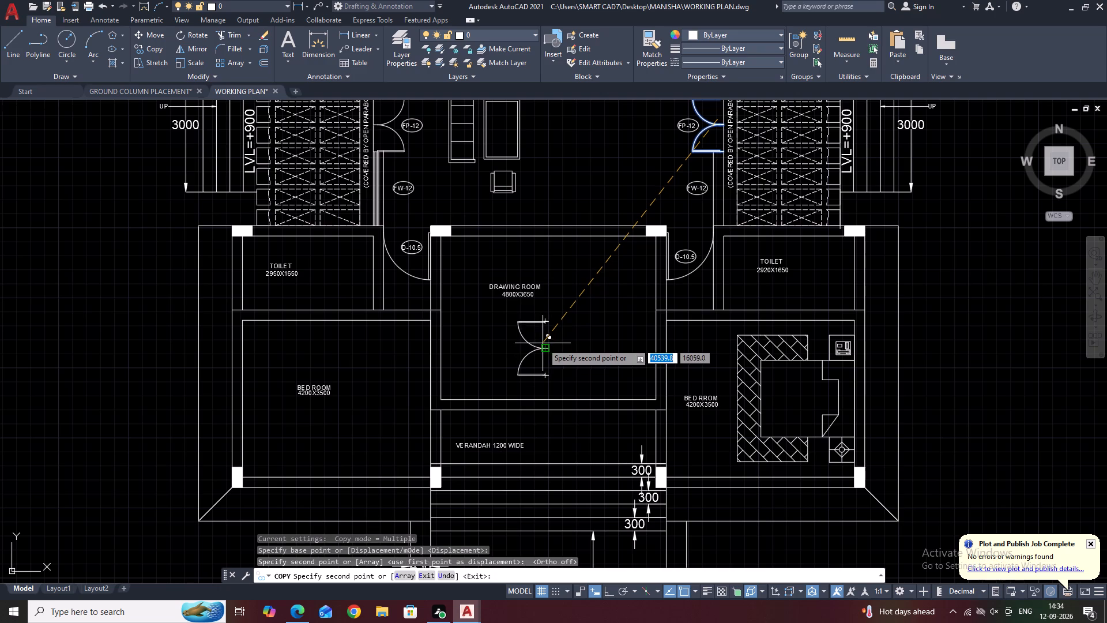
{"action": "key", "text": "Escape"}
Rotate the copied double door in the drawing room by 270° so its leaves swing north.
{"action": "left_click", "coordinate": [581, 337]}
{"action": "left_click", "coordinate": [540, 356]}
{"action": "middle_click_drag", "start_coordinate": [586, 351], "coordinate": [567, 351]}
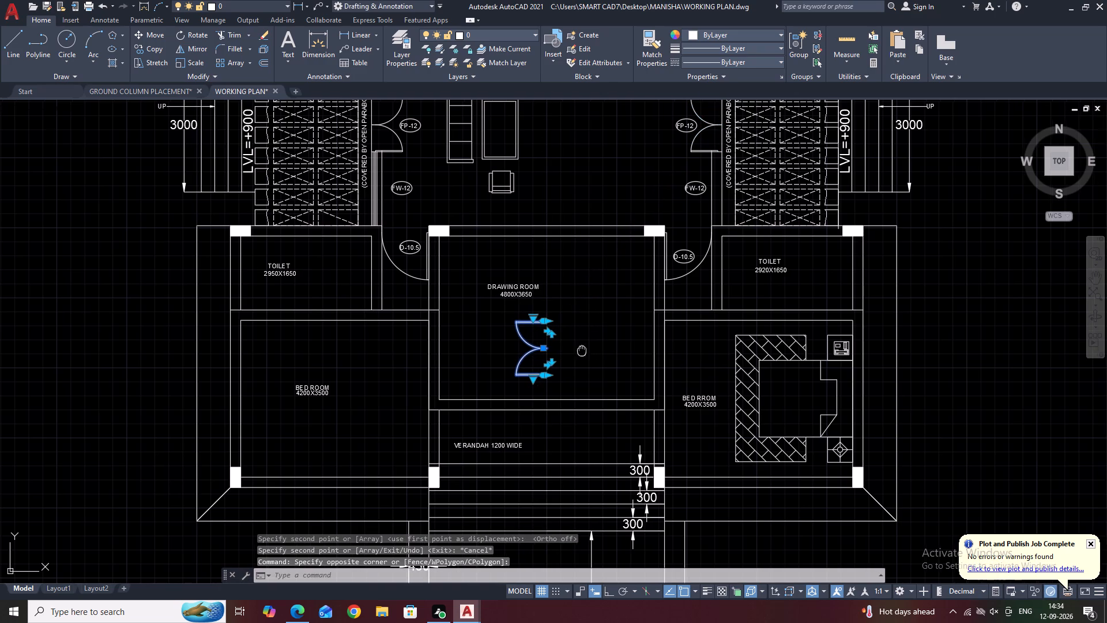
{"action": "middle_click_drag", "start_coordinate": [567, 351], "coordinate": [553, 348]}
{"action": "key", "text": "r"}
{"action": "type", "text": "O"}
{"action": "key", "text": "space"}
{"action": "left_click", "coordinate": [515, 347]}
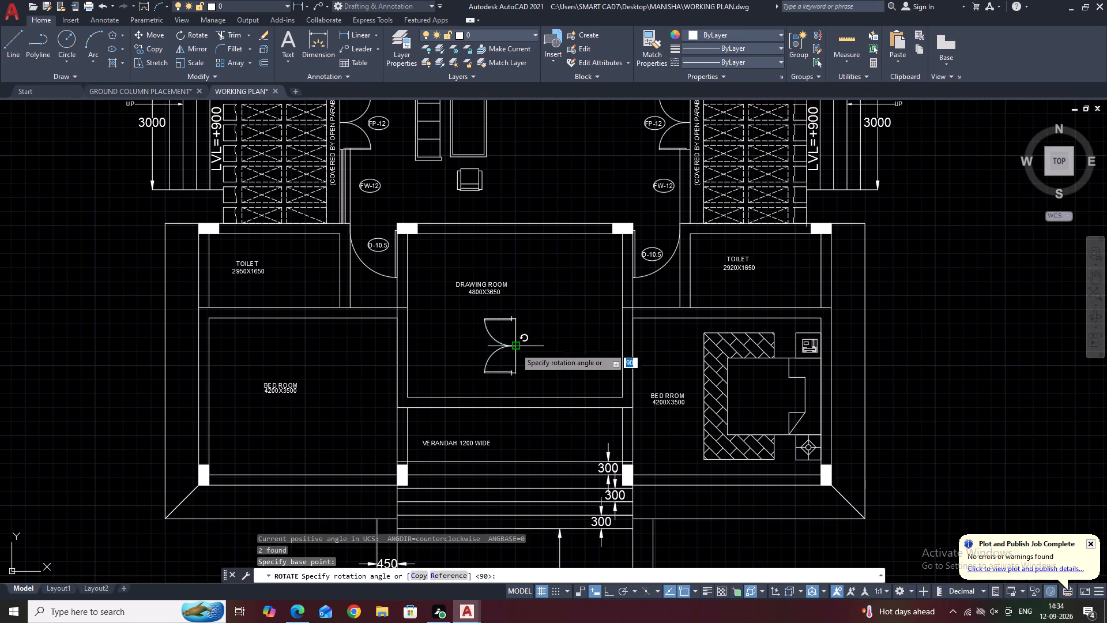
{"action": "key", "text": "F8"}
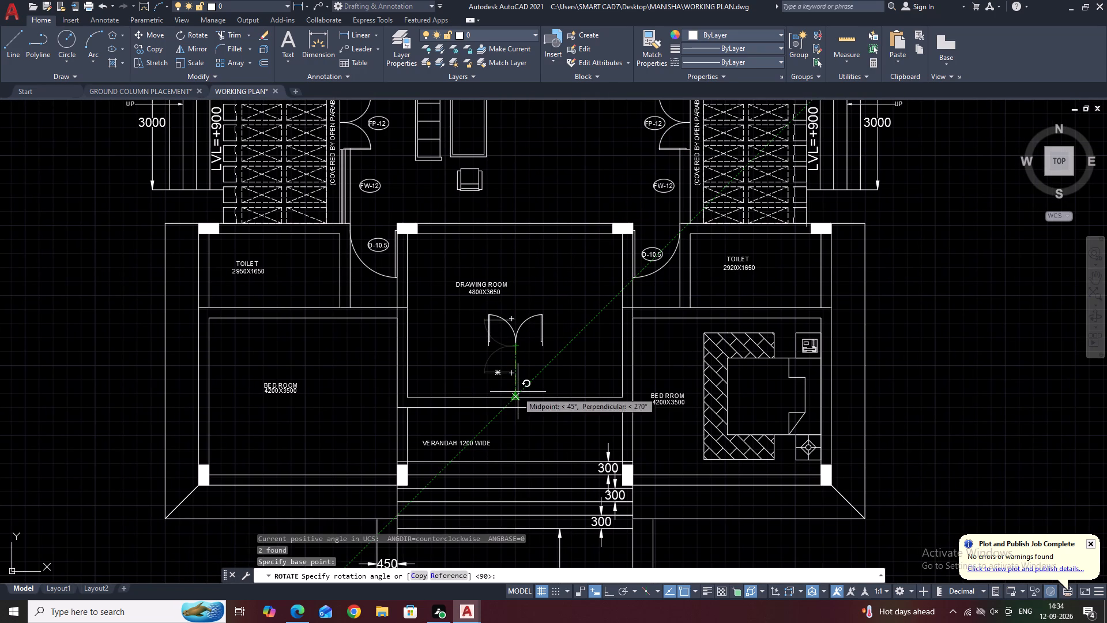
{"action": "left_click", "coordinate": [518, 392]}
Move the rotated double door from the drawing room's middle onto the outer line of its south wall, centred on the verandah side.
{"action": "left_click", "coordinate": [559, 333]}
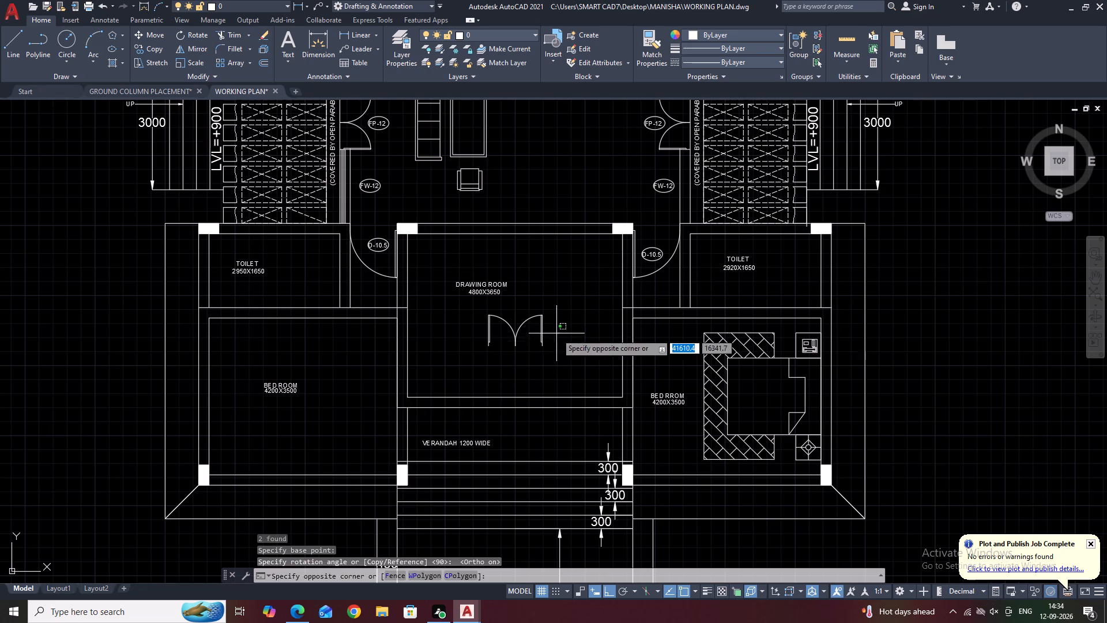
{"action": "left_click", "coordinate": [470, 345]}
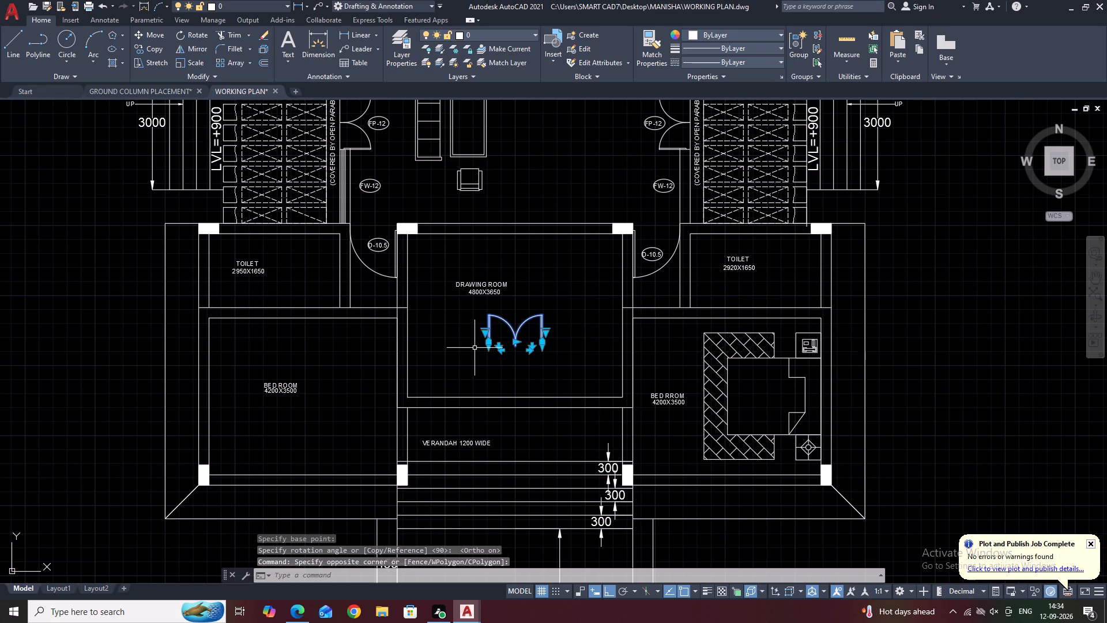
{"action": "key", "text": "m"}
{"action": "key", "text": "space"}
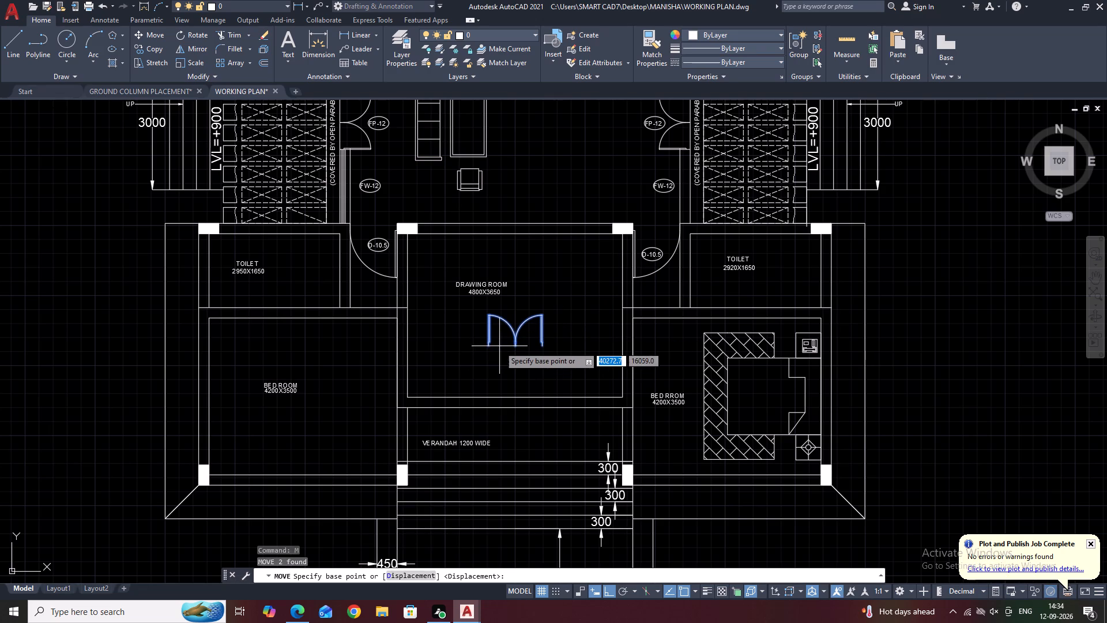
{"action": "left_click", "coordinate": [514, 346]}
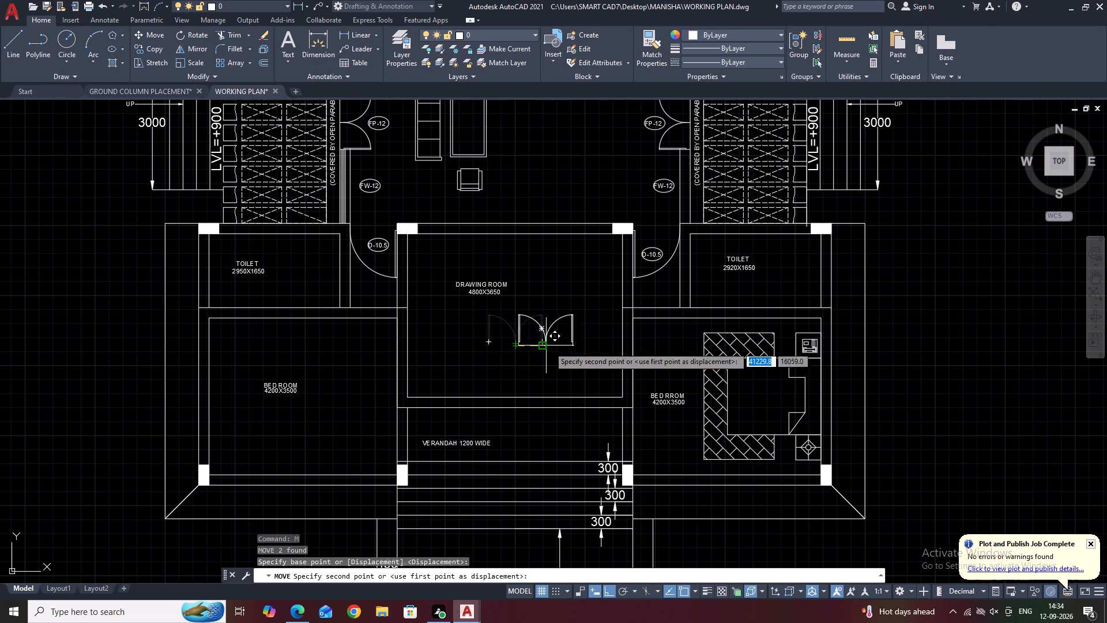
{"action": "left_click", "coordinate": [515, 407]}
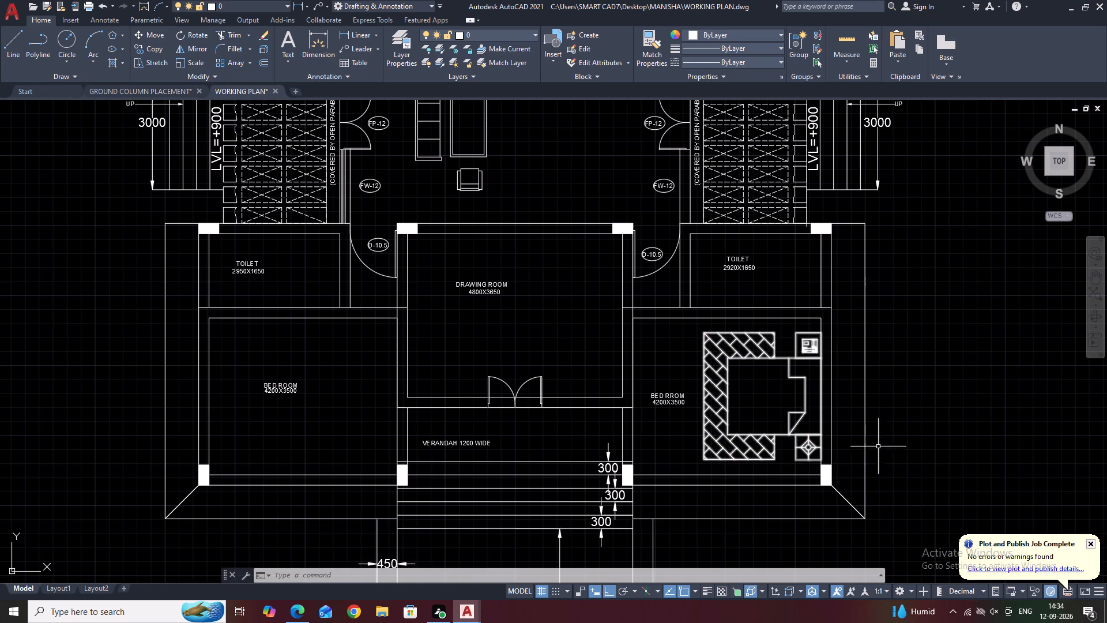
Trim the drawing room's inner south wall line out of the double door opening, including the short piece between the leaf arcs.
{"action": "middle_click_drag", "start_coordinate": [580, 361], "coordinate": [661, 312]}
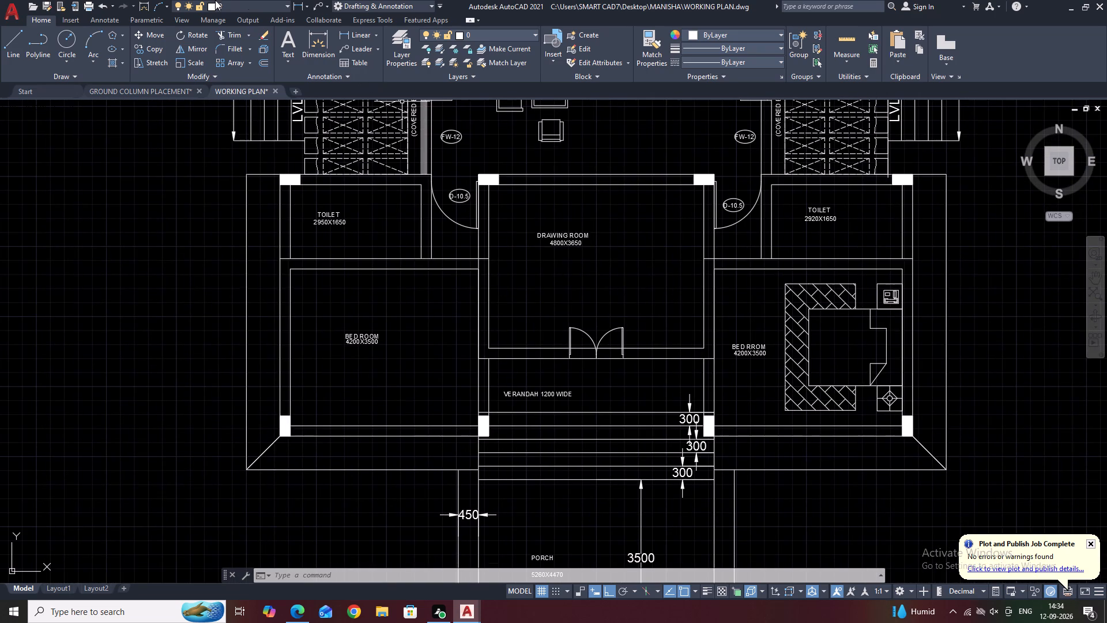
{"action": "left_click", "coordinate": [228, 36]}
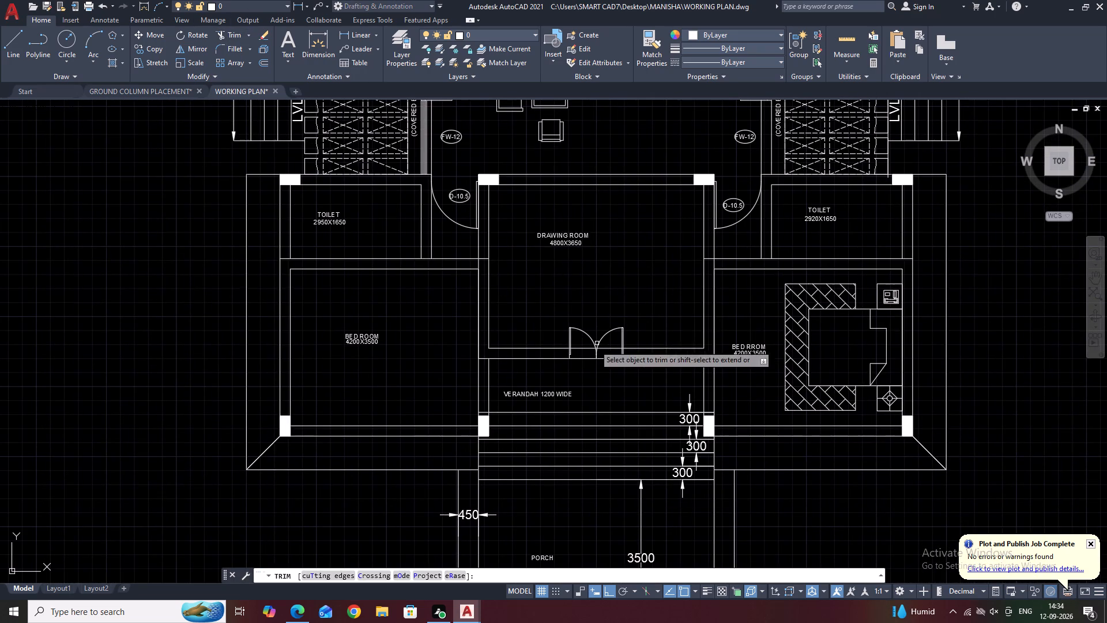
{"action": "left_click", "coordinate": [607, 348]}
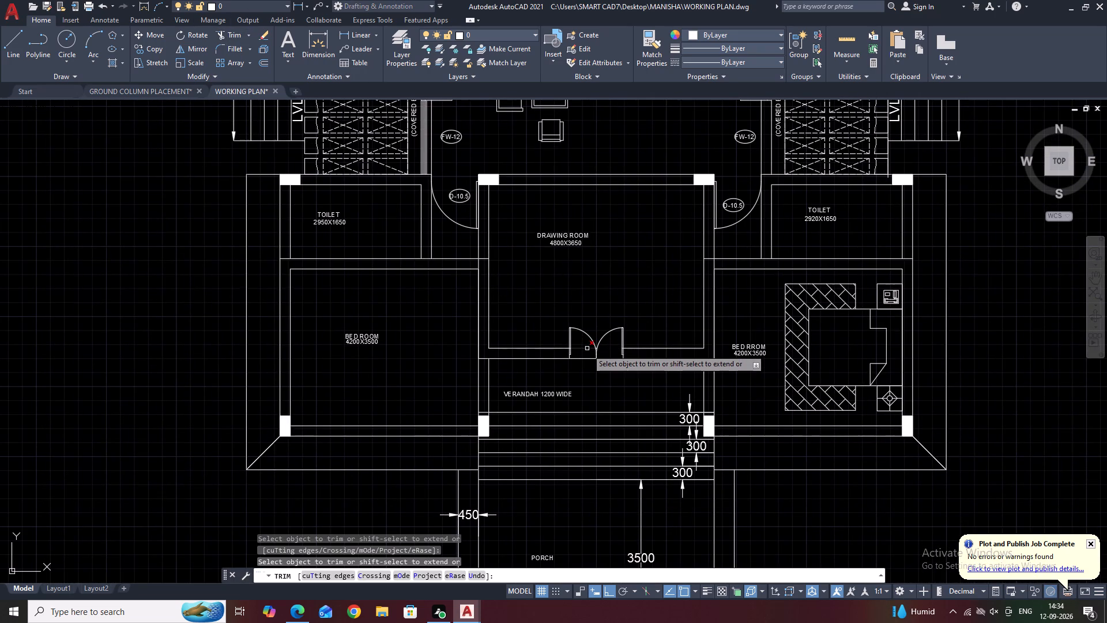
{"action": "left_click", "coordinate": [587, 349]}
{"action": "scroll", "coordinate": [588, 349], "scroll_direction": "up", "scroll_amount": 6}
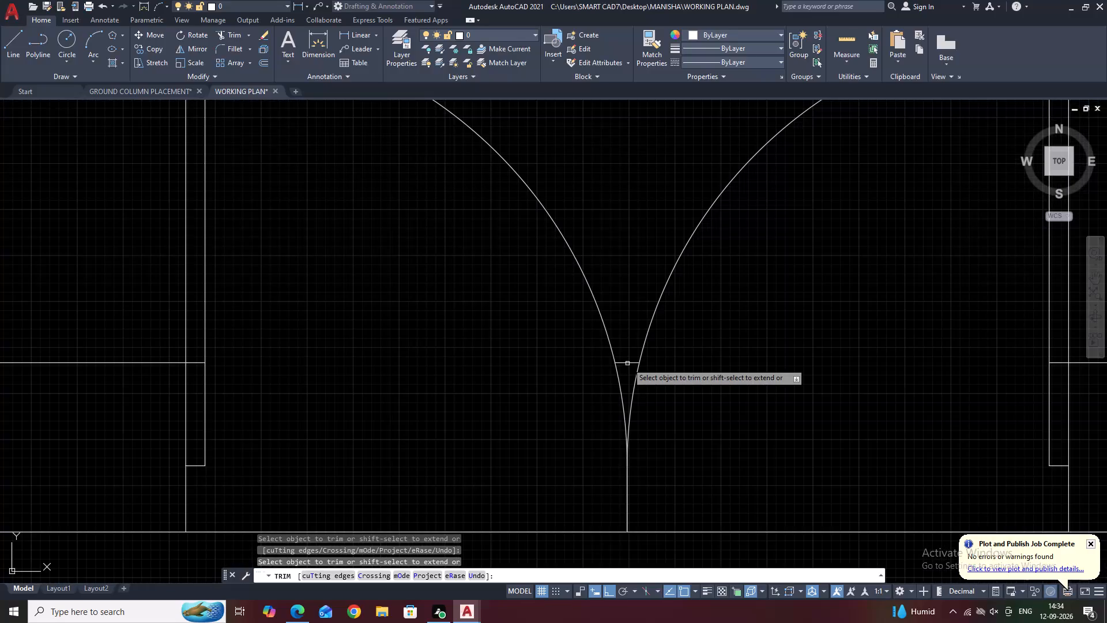
{"action": "left_click", "coordinate": [627, 363]}
{"action": "right_click_drag", "start_coordinate": [723, 392], "coordinate": [709, 378]}
{"action": "left_click", "coordinate": [756, 401]}
{"action": "scroll", "coordinate": [721, 402], "scroll_direction": "down", "scroll_amount": 2}
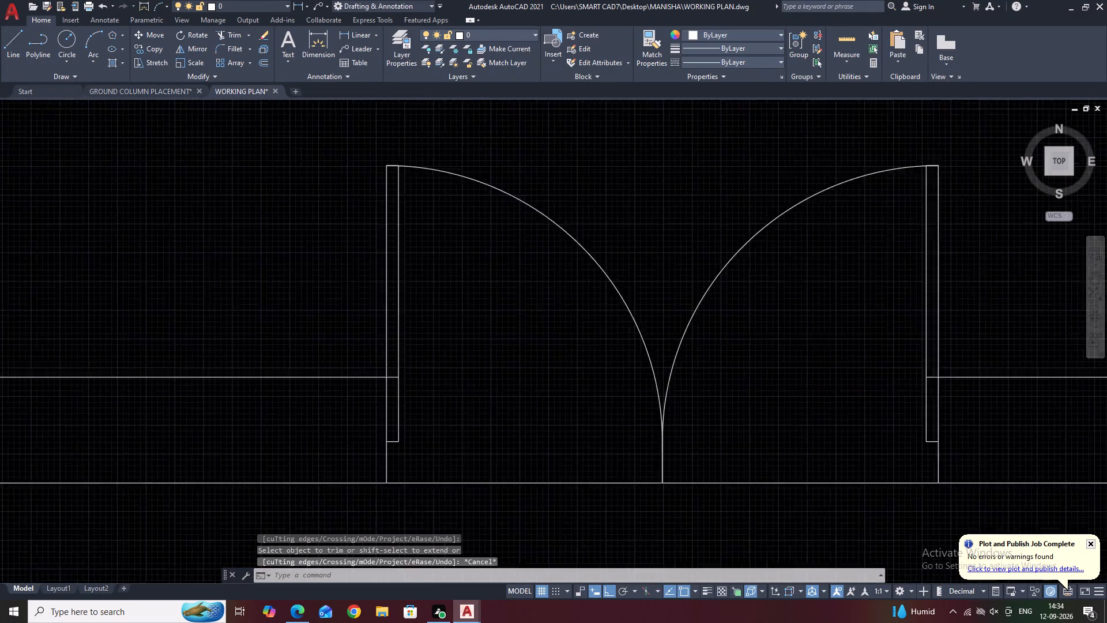
Examine the overall floor plan and the new double door between the drawing room and verandah.
{"action": "scroll", "coordinate": [721, 402], "scroll_direction": "down", "scroll_amount": 4}
{"action": "middle_click_drag", "start_coordinate": [813, 422], "coordinate": [879, 377]}
{"action": "scroll", "coordinate": [879, 377], "scroll_direction": "down", "scroll_amount": 1}
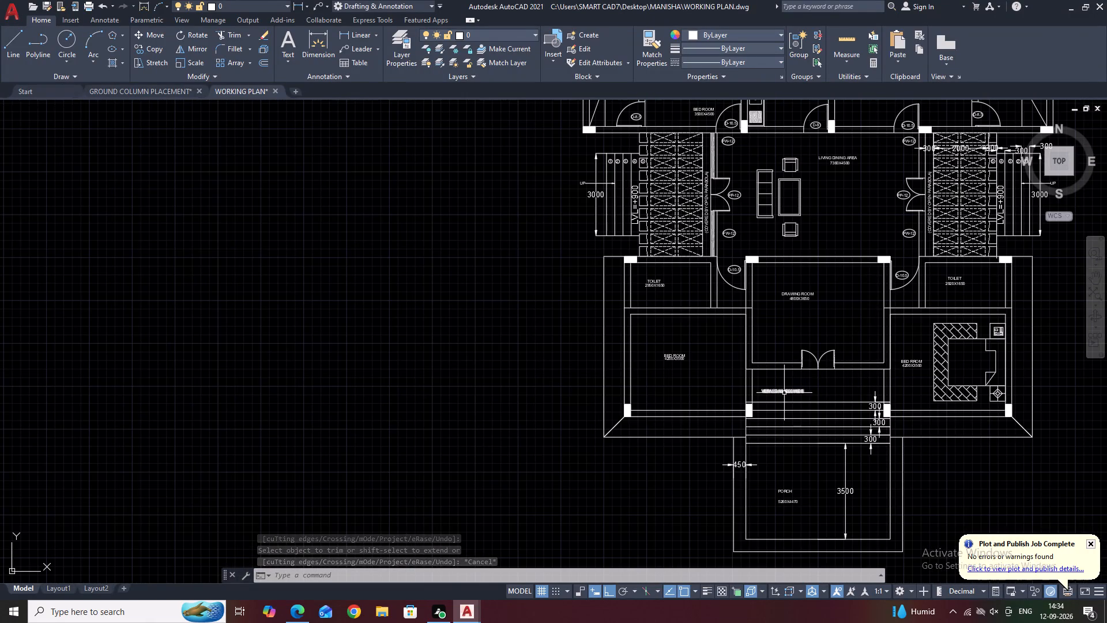
{"action": "scroll", "coordinate": [780, 397], "scroll_direction": "down", "scroll_amount": 1}
{"action": "middle_click_drag", "start_coordinate": [967, 406], "coordinate": [882, 362]}
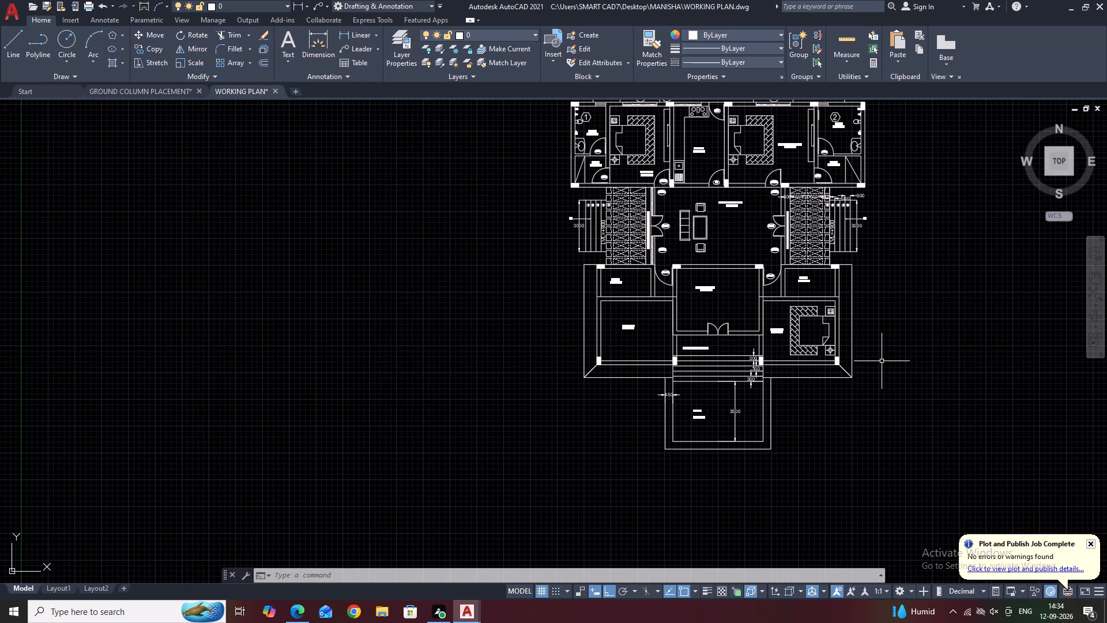
{"action": "scroll", "coordinate": [881, 361], "scroll_direction": "down", "scroll_amount": 1}
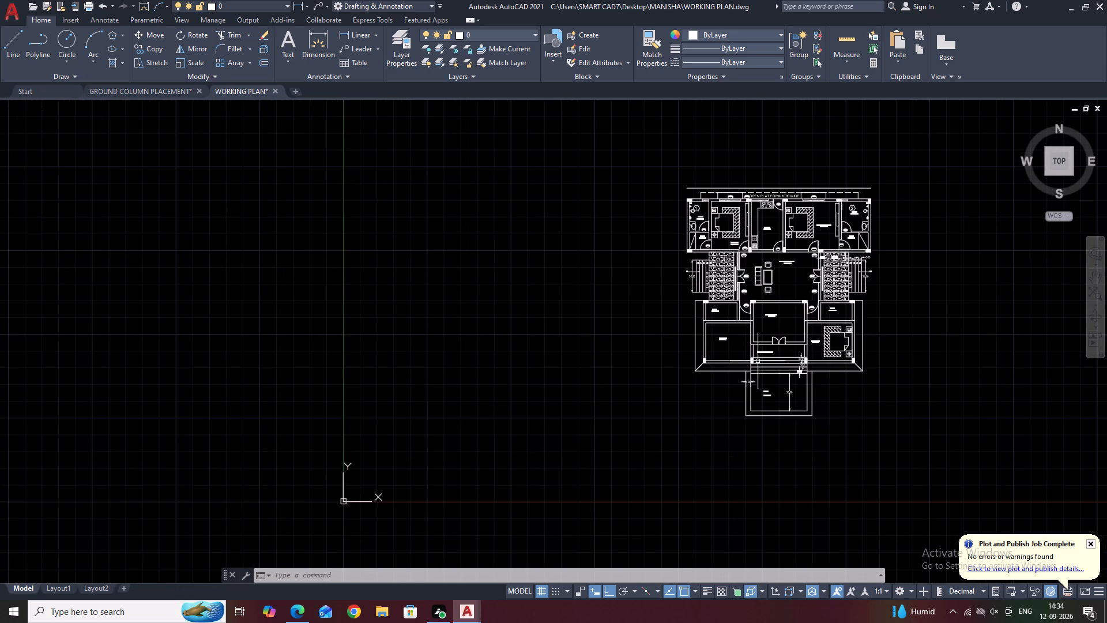
{"action": "scroll", "coordinate": [758, 362], "scroll_direction": "up", "scroll_amount": 2}
{"action": "scroll", "coordinate": [795, 333], "scroll_direction": "up", "scroll_amount": 3}
{"action": "middle_click_drag", "start_coordinate": [878, 319], "coordinate": [698, 343]}
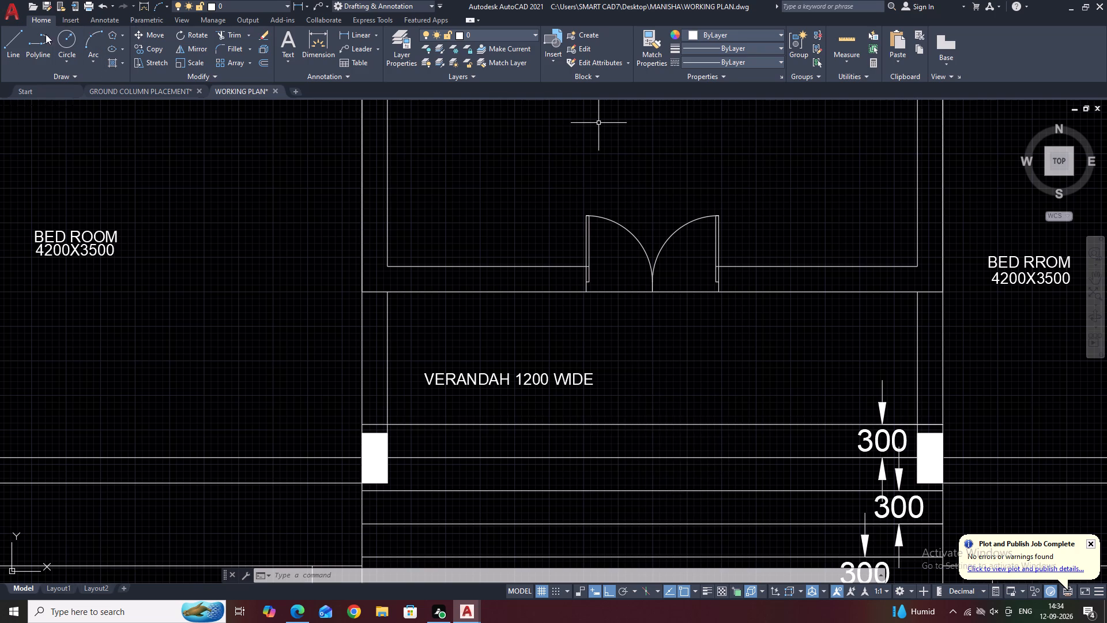
Draw a 230 mm wide rectangle within the south wall, starting where the double door's east jamb meets the inner wall line.
{"action": "left_click", "coordinate": [121, 36]}
{"action": "left_click", "coordinate": [127, 37]}
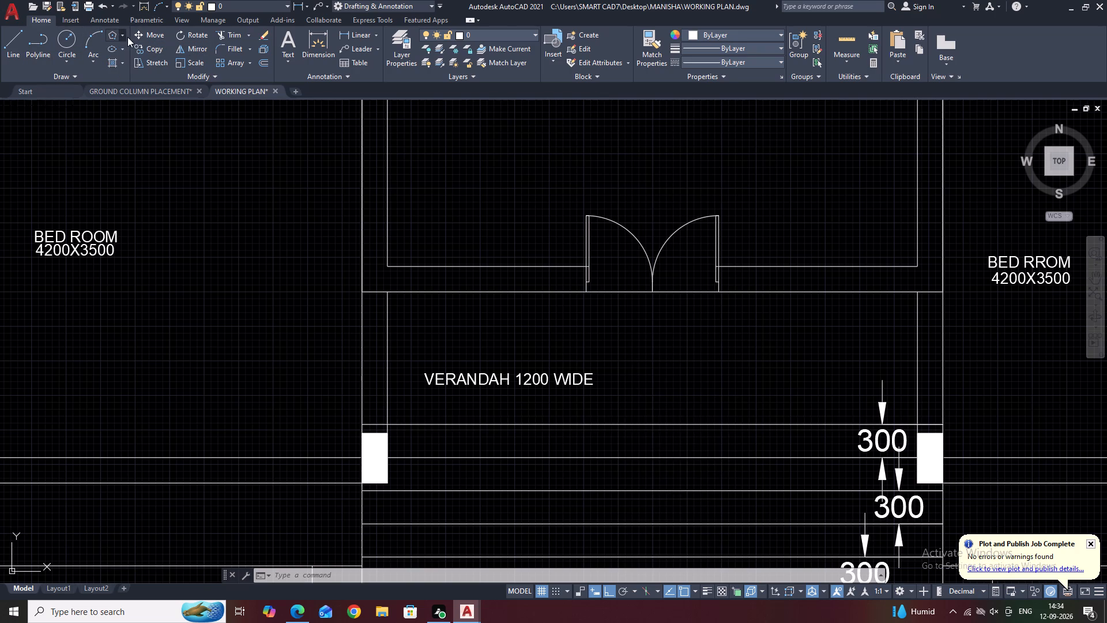
{"action": "left_click", "coordinate": [119, 27]}
{"action": "left_click", "coordinate": [119, 38]}
{"action": "left_click", "coordinate": [135, 55]}
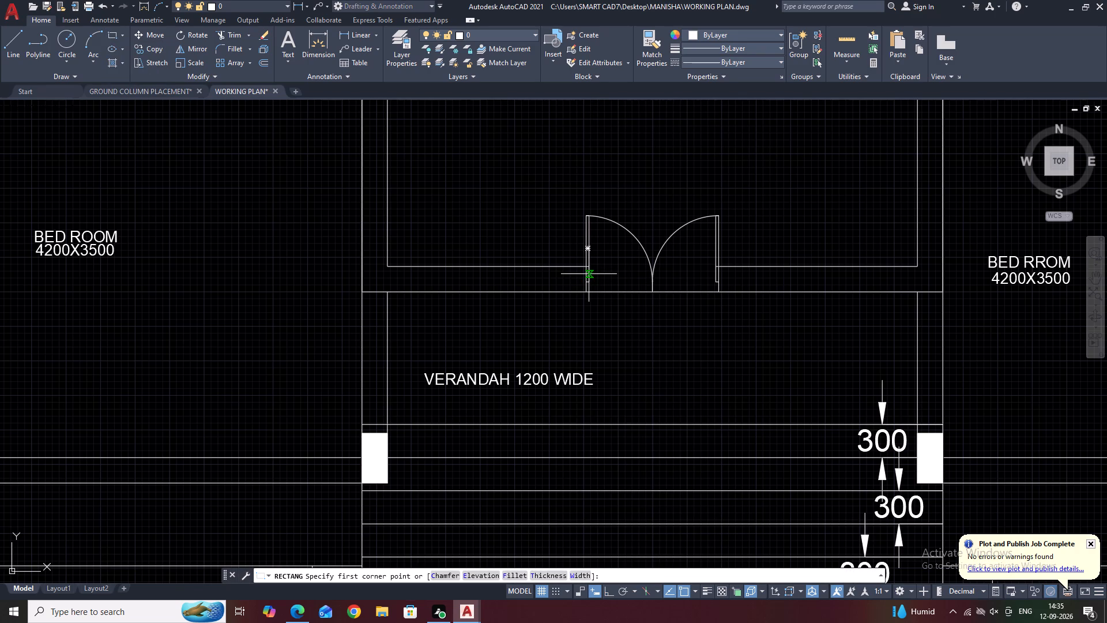
{"action": "scroll", "coordinate": [709, 263], "scroll_direction": "up", "scroll_amount": 1}
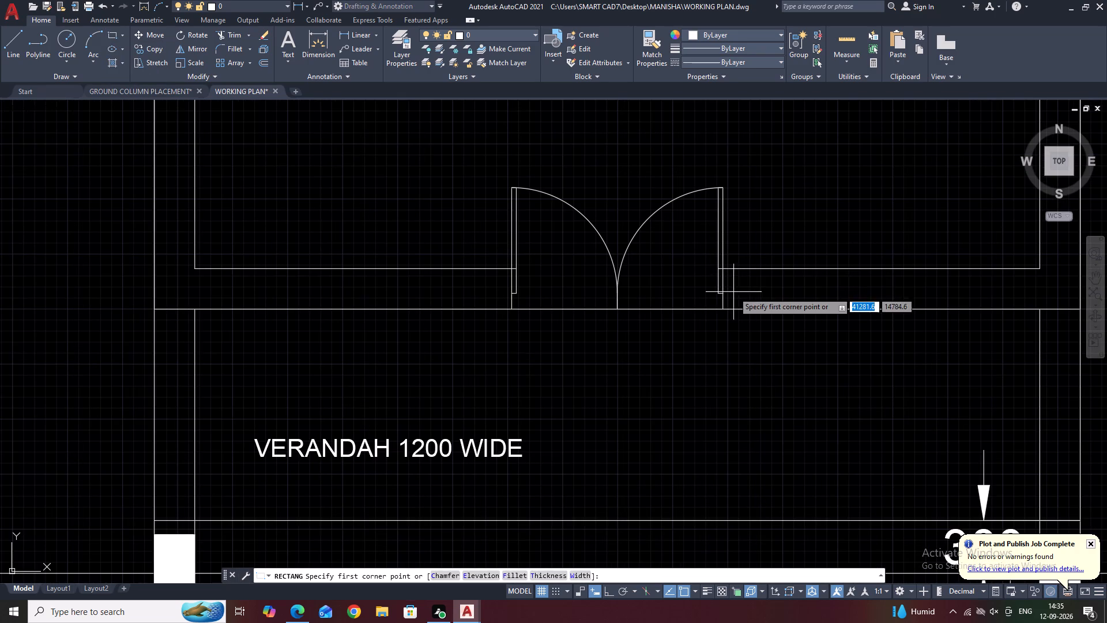
{"action": "left_click", "coordinate": [723, 268]}
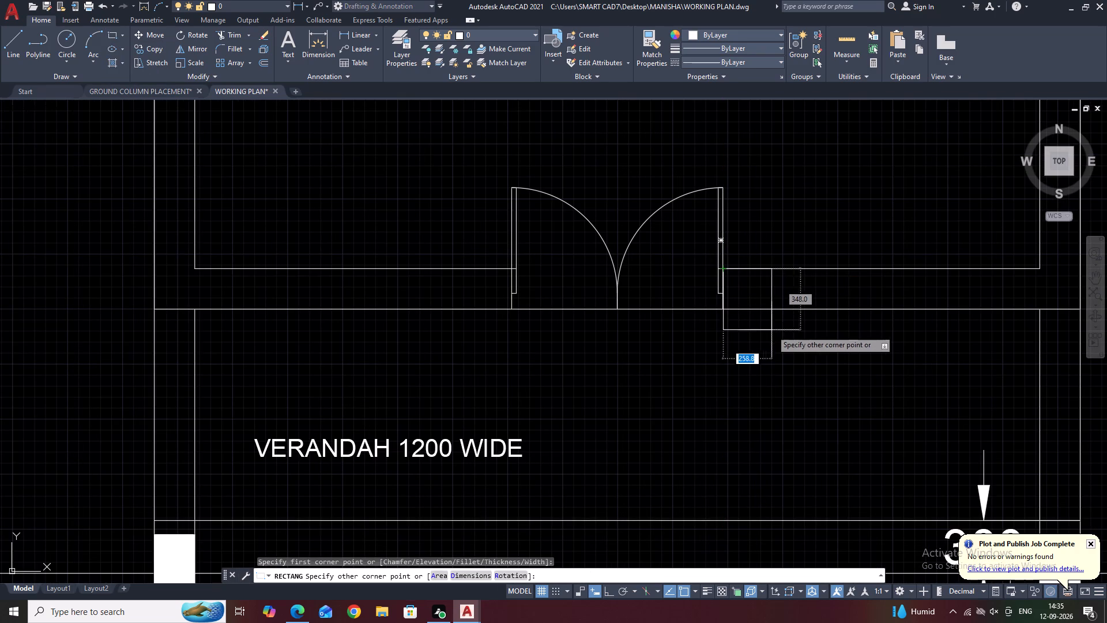
{"action": "scroll", "coordinate": [765, 311], "scroll_direction": "up", "scroll_amount": 2}
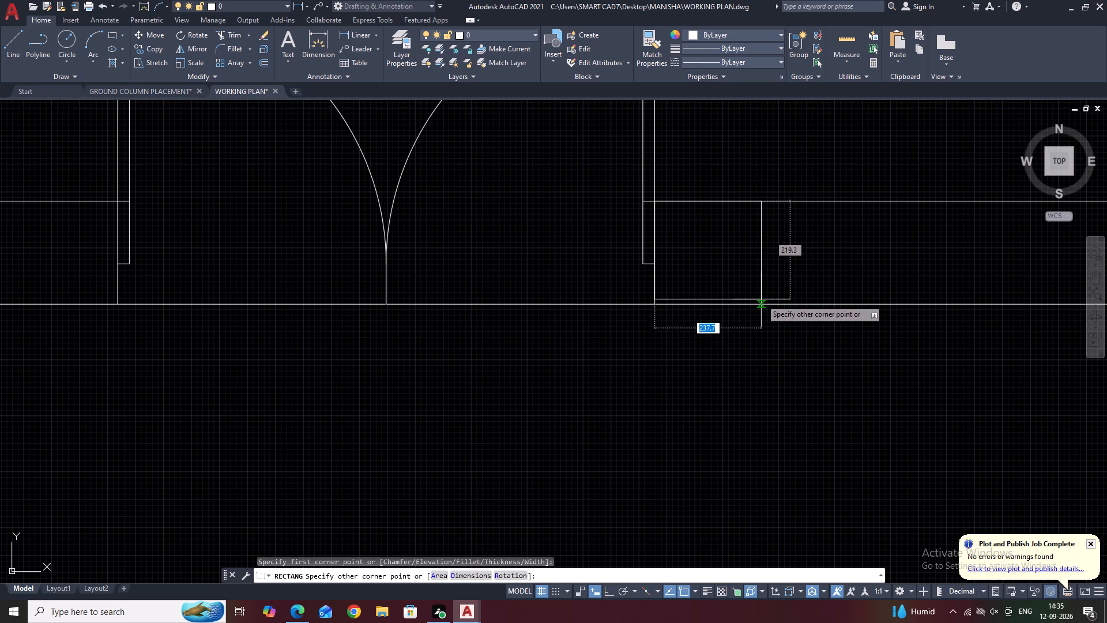
{"action": "scroll", "coordinate": [759, 301], "scroll_direction": "up", "scroll_amount": 1}
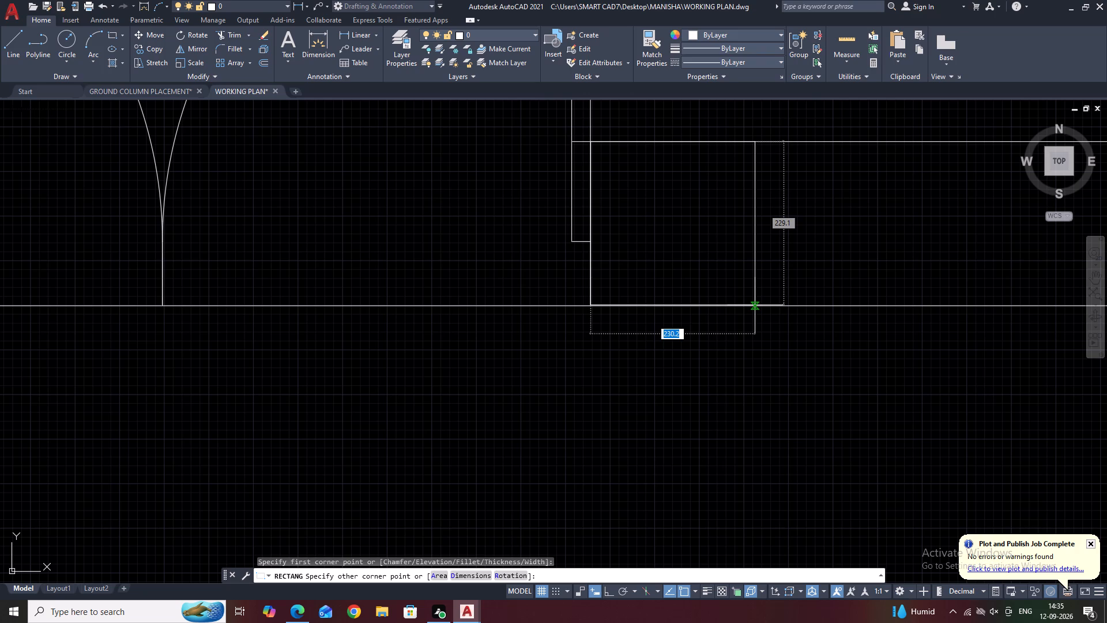
{"action": "scroll", "coordinate": [755, 305], "scroll_direction": "up", "scroll_amount": 3}
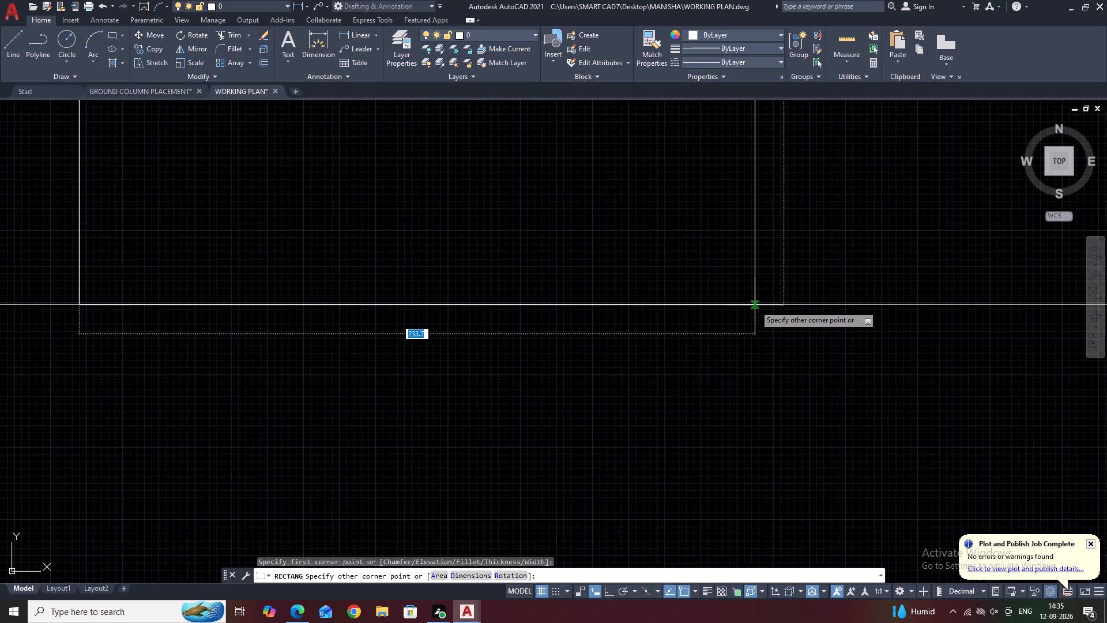
{"action": "scroll", "coordinate": [755, 305], "scroll_direction": "up", "scroll_amount": 1}
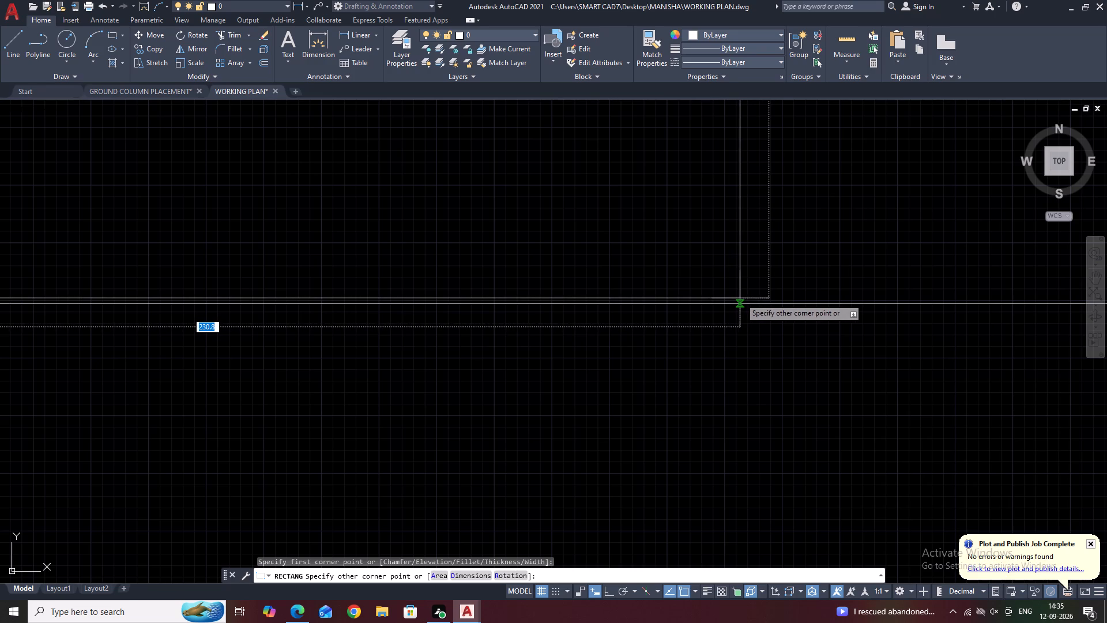
{"action": "scroll", "coordinate": [756, 296], "scroll_direction": "down", "scroll_amount": 6}
{"action": "middle_click_drag", "start_coordinate": [782, 313], "coordinate": [789, 320]}
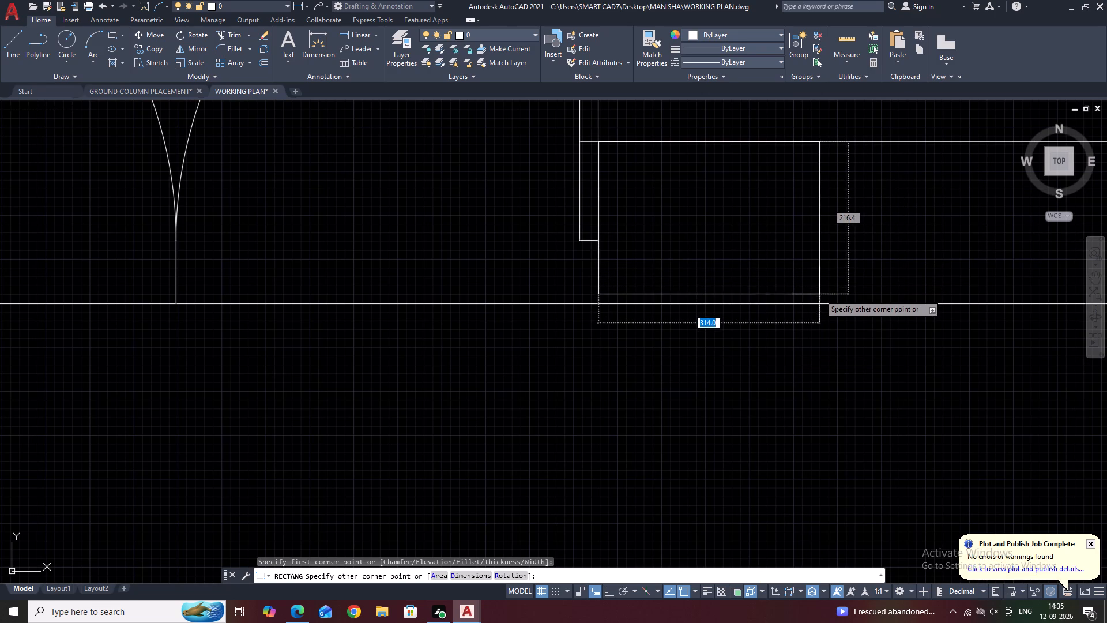
{"action": "type", "text": "230"}
{"action": "key", "text": "Return"}
{"action": "scroll", "coordinate": [800, 298], "scroll_direction": "up", "scroll_amount": 1}
{"action": "middle_click_drag", "start_coordinate": [786, 273], "coordinate": [800, 457]}
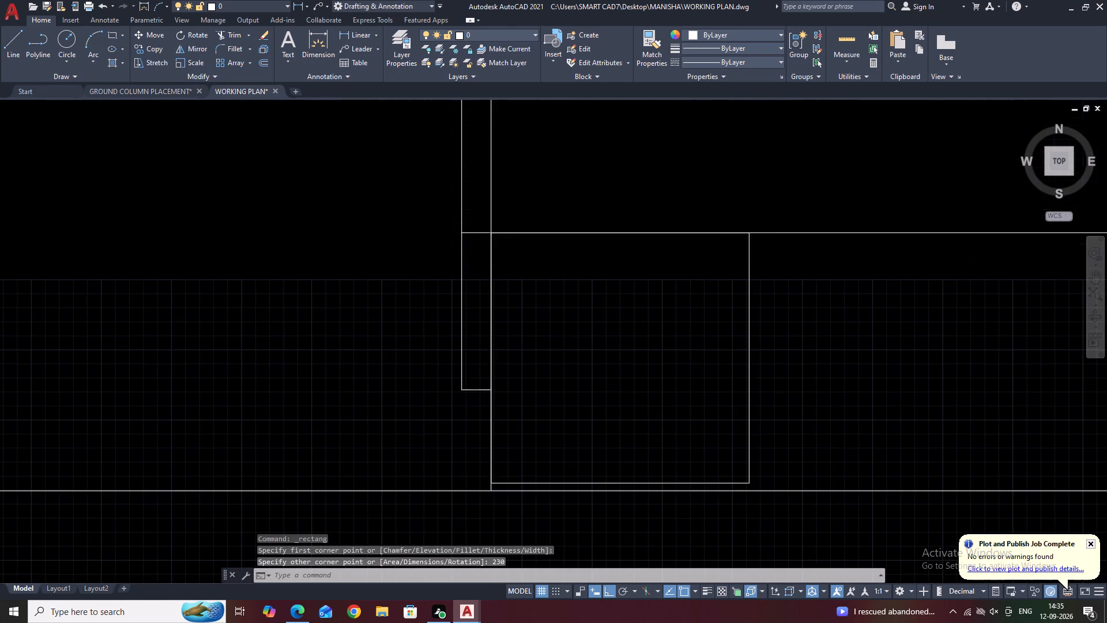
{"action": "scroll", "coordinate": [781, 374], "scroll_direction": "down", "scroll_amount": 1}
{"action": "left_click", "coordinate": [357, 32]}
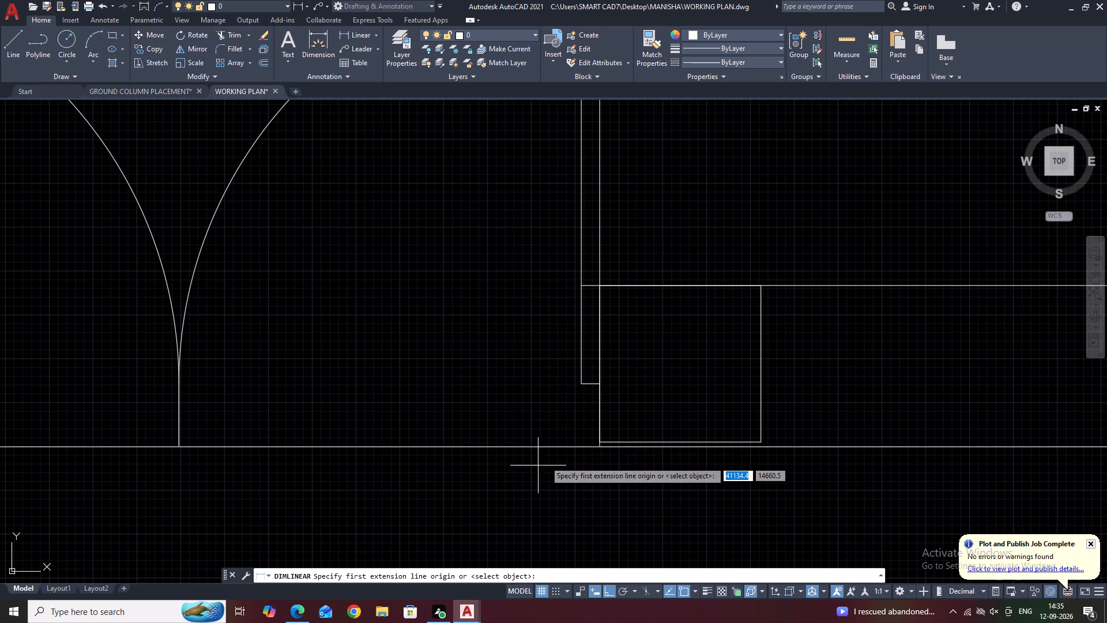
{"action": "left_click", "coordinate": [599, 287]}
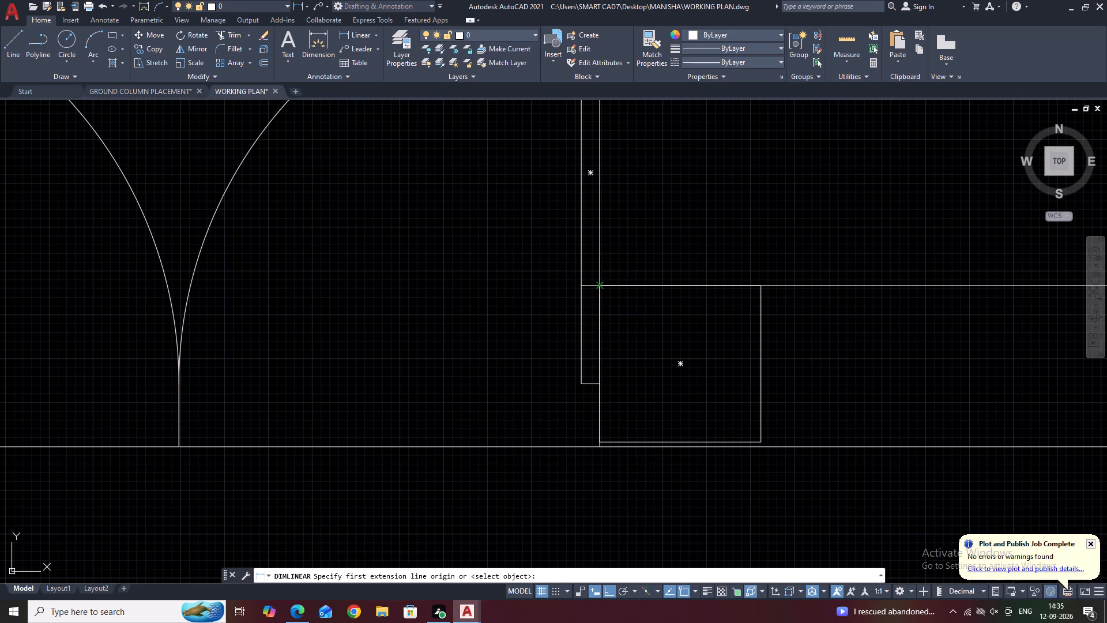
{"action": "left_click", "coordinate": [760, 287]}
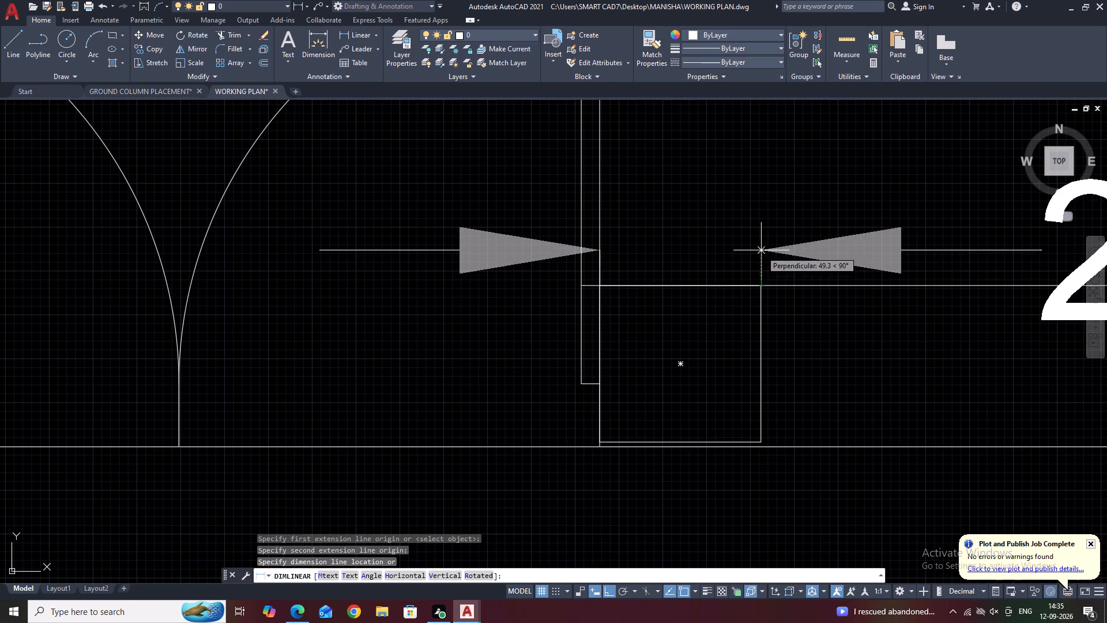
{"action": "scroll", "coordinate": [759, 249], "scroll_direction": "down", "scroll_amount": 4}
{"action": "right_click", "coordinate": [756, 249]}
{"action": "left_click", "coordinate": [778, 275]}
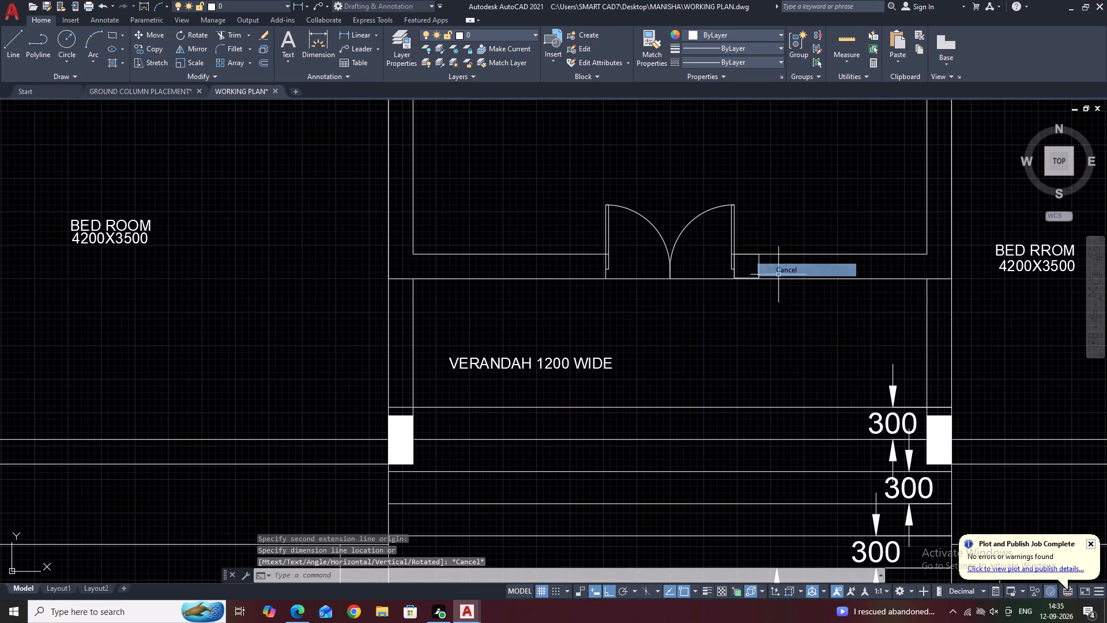
Stretch the east edge of the rectangle beside the double door 70 mm further east.
{"action": "scroll", "coordinate": [777, 275], "scroll_direction": "up", "scroll_amount": 2}
{"action": "left_click", "coordinate": [751, 254]}
{"action": "left_click", "coordinate": [725, 255]}
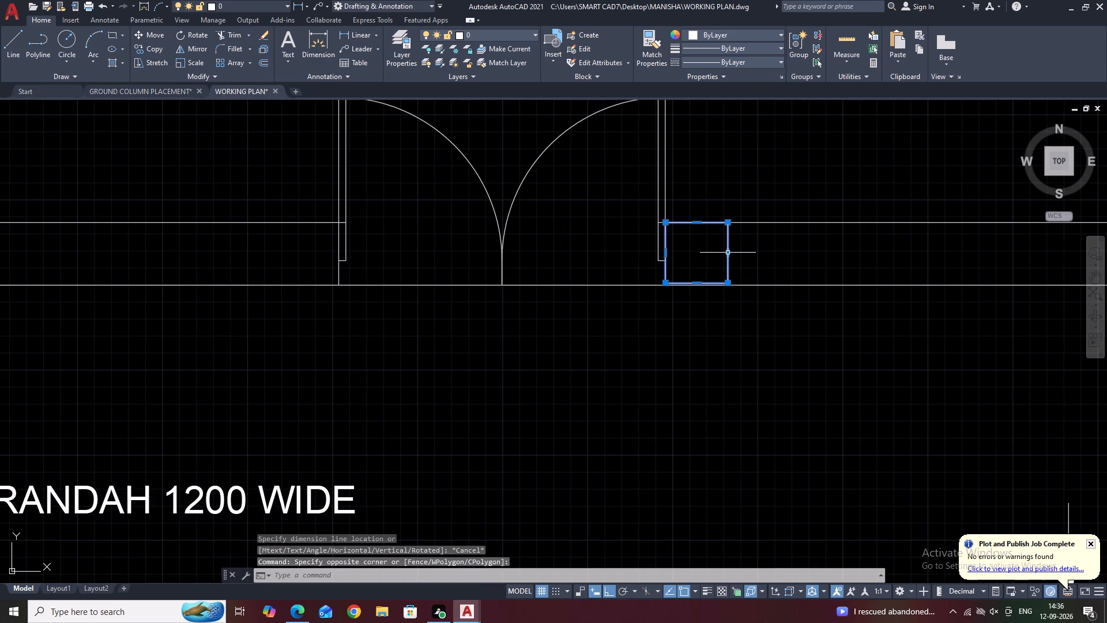
{"action": "left_click", "coordinate": [730, 251]}
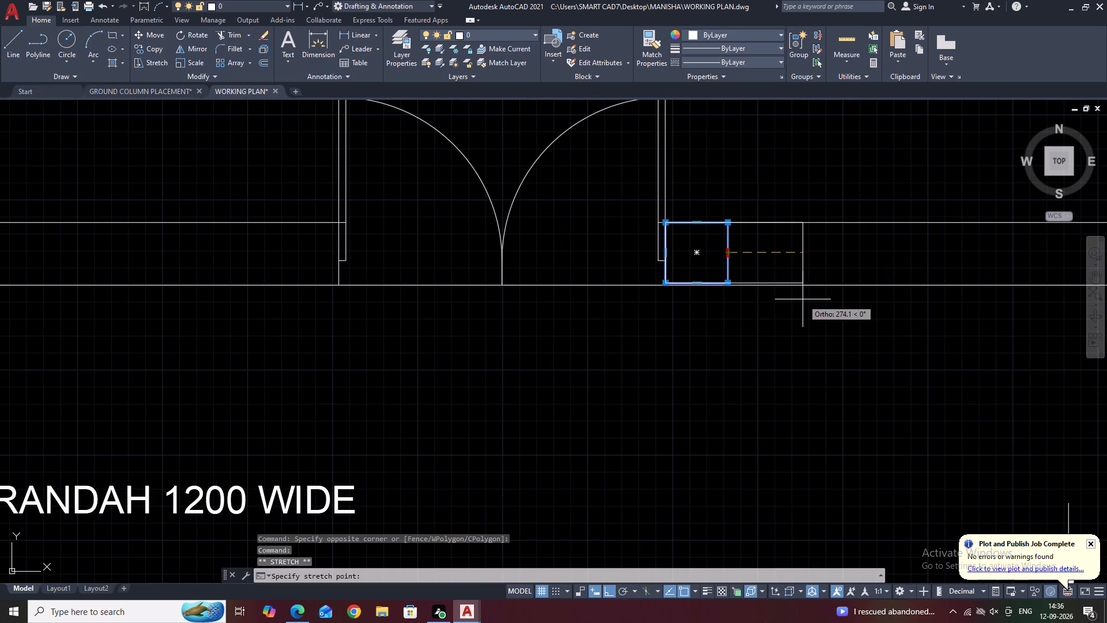
{"action": "type", "text": "70"}
{"action": "key", "text": "Return"}
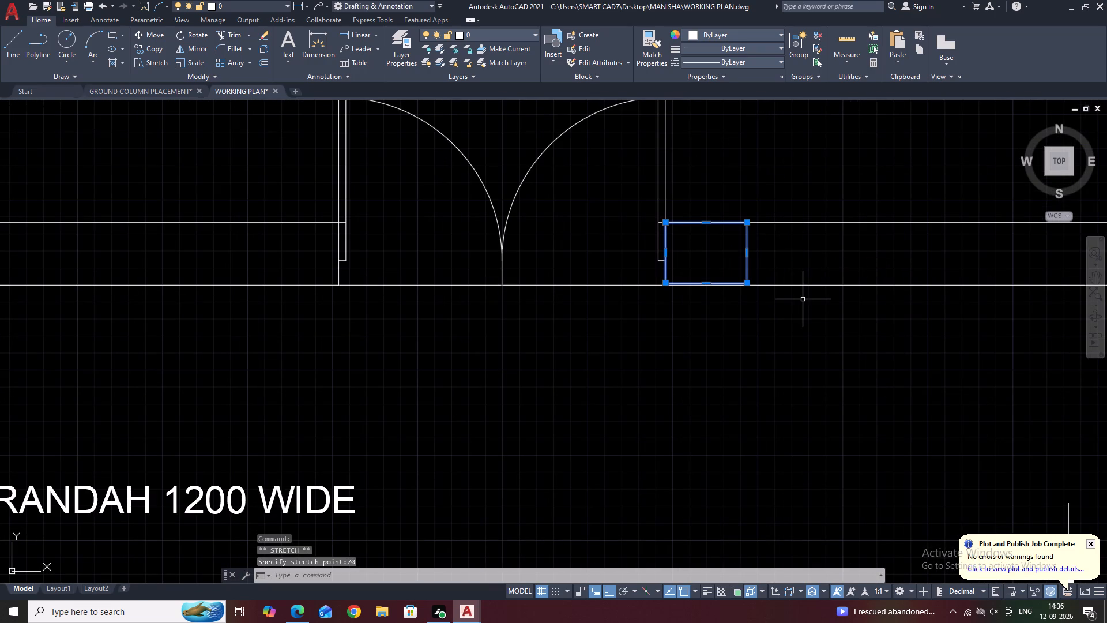
Stretch the rectangle's south edge down to the outer line of the drawing room's south wall and clear the selection.
{"action": "scroll", "coordinate": [687, 270], "scroll_direction": "up", "scroll_amount": 3}
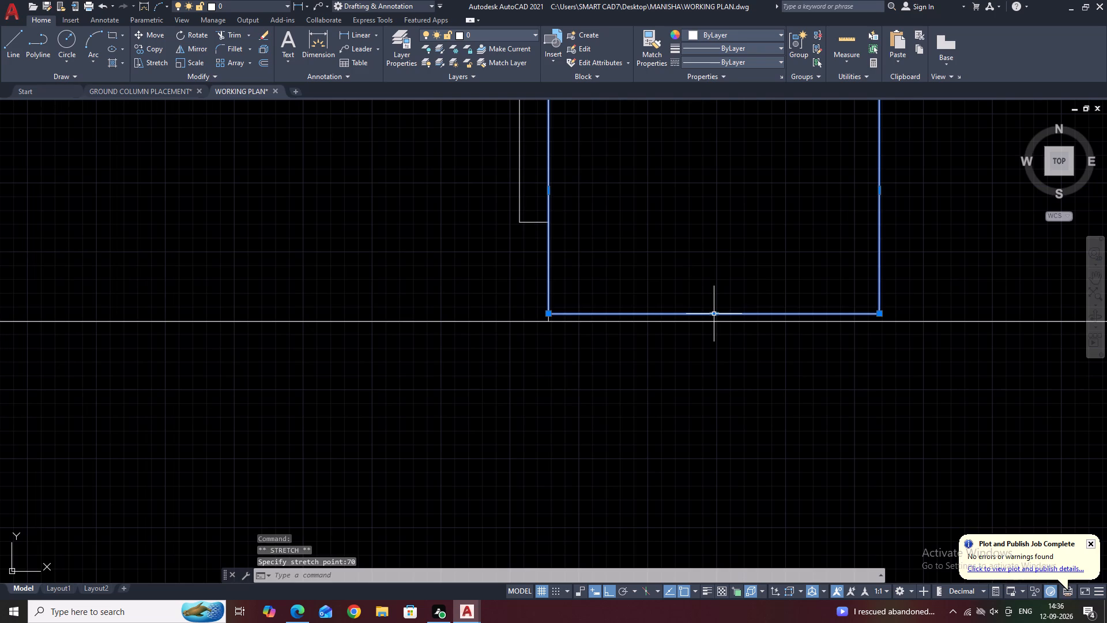
{"action": "left_click", "coordinate": [714, 316]}
{"action": "left_click", "coordinate": [717, 321]}
{"action": "scroll", "coordinate": [766, 354], "scroll_direction": "down", "scroll_amount": 4}
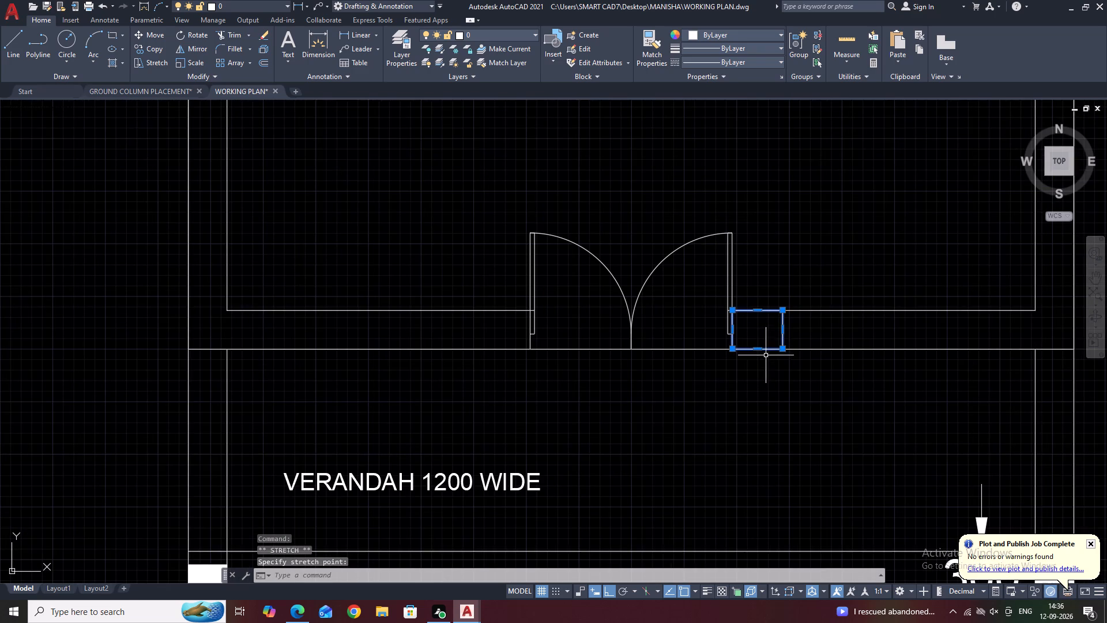
{"action": "right_click", "coordinate": [835, 256]}
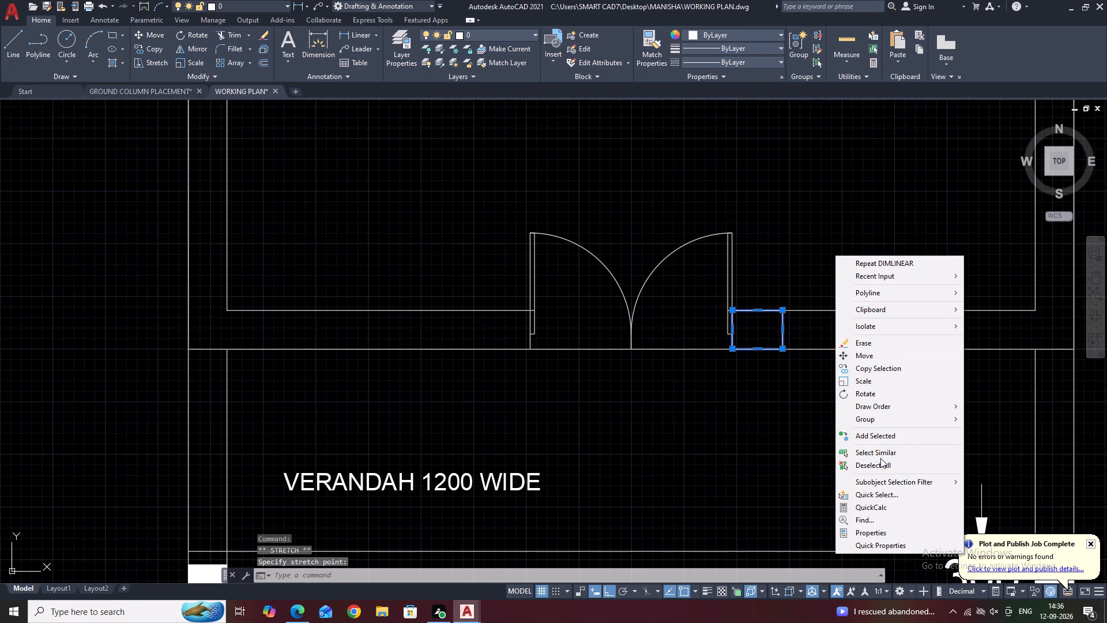
{"action": "left_click", "coordinate": [880, 462]}
{"action": "scroll", "coordinate": [750, 310], "scroll_direction": "up", "scroll_amount": 5}
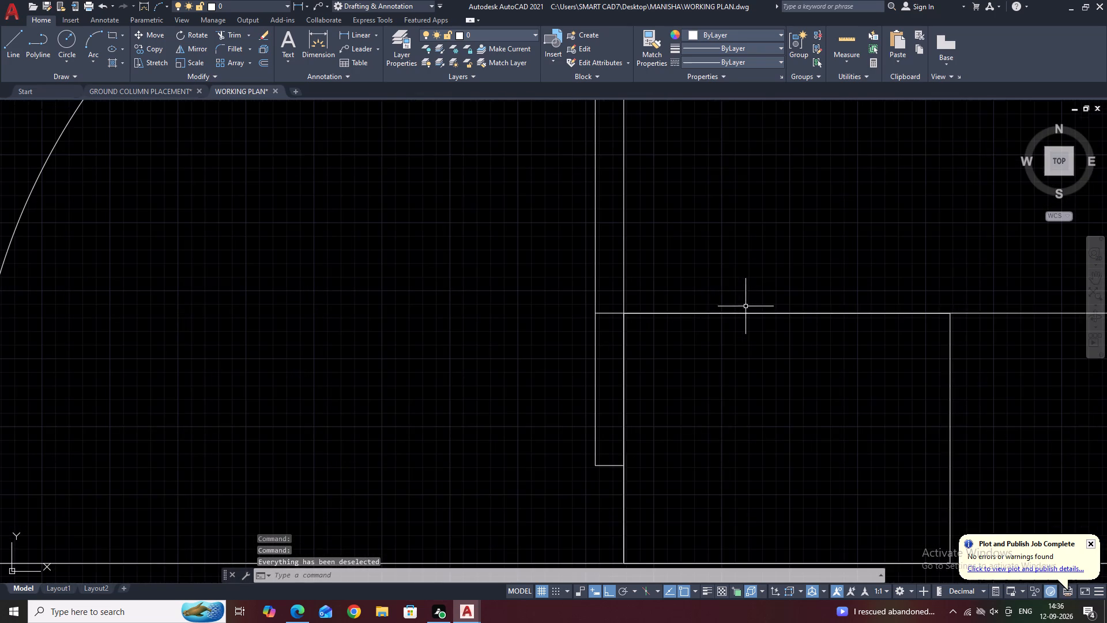
Mirror the rectangle east of the double door about the door's centre line, keeping the original.
{"action": "scroll", "coordinate": [622, 309], "scroll_direction": "up", "scroll_amount": 2}
{"action": "scroll", "coordinate": [649, 299], "scroll_direction": "down", "scroll_amount": 7}
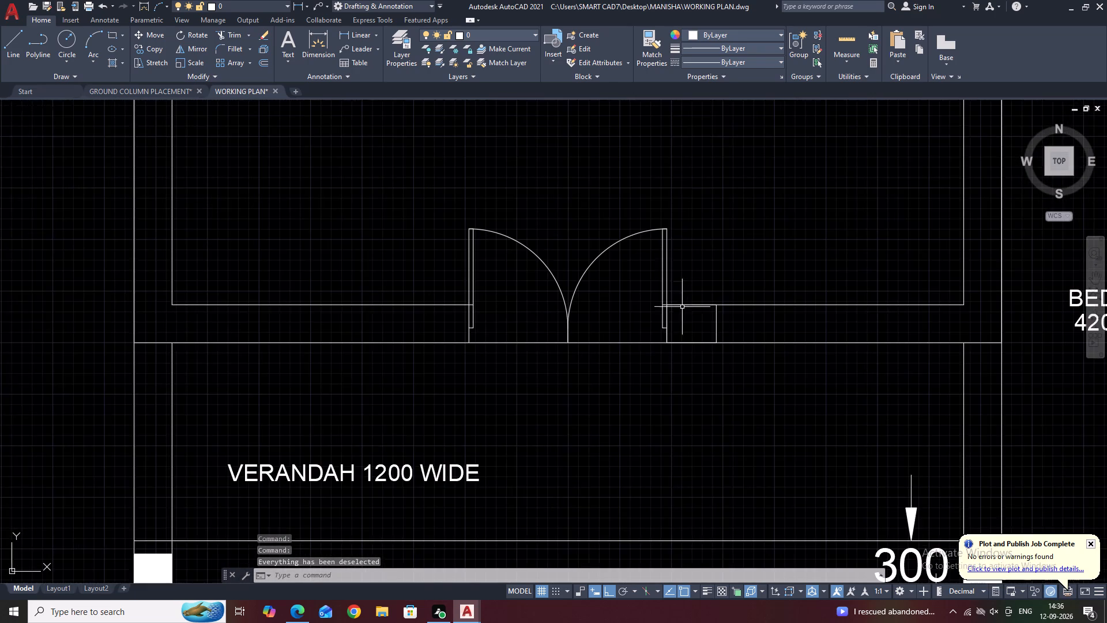
{"action": "middle_click_drag", "start_coordinate": [637, 357], "coordinate": [750, 407]}
{"action": "middle_click_drag", "start_coordinate": [767, 400], "coordinate": [773, 451]}
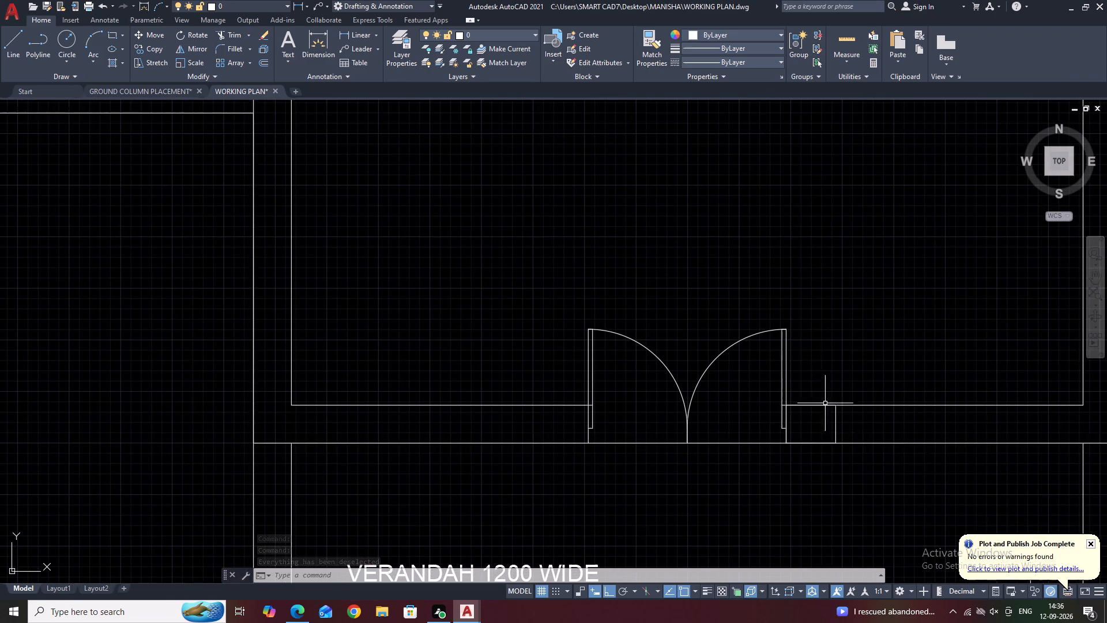
{"action": "scroll", "coordinate": [849, 456], "scroll_direction": "up", "scroll_amount": 3}
{"action": "left_click", "coordinate": [837, 335]}
{"action": "left_click", "coordinate": [754, 366]}
{"action": "middle_click_drag", "start_coordinate": [805, 383], "coordinate": [899, 440]}
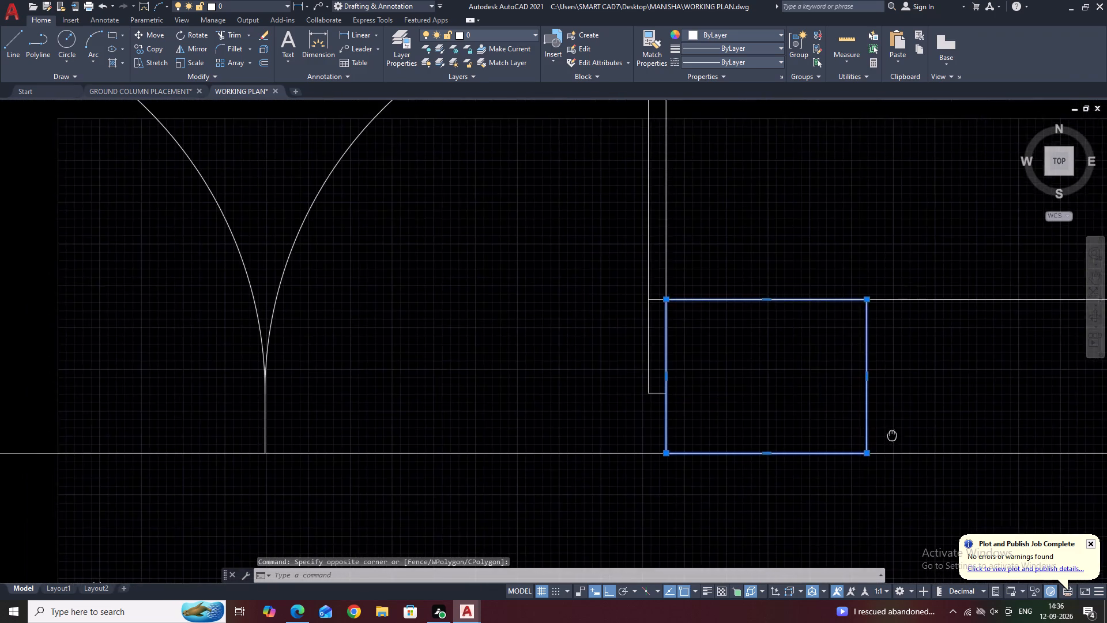
{"action": "middle_click_drag", "start_coordinate": [899, 440], "coordinate": [903, 442]}
{"action": "scroll", "coordinate": [903, 442], "scroll_direction": "down", "scroll_amount": 2}
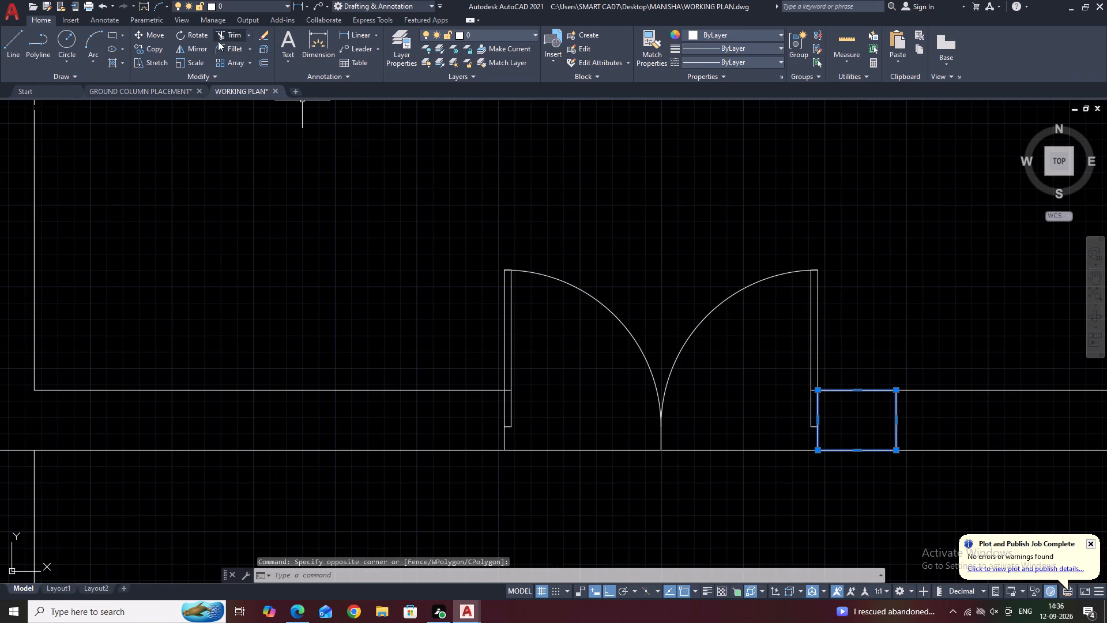
{"action": "left_click", "coordinate": [199, 50]}
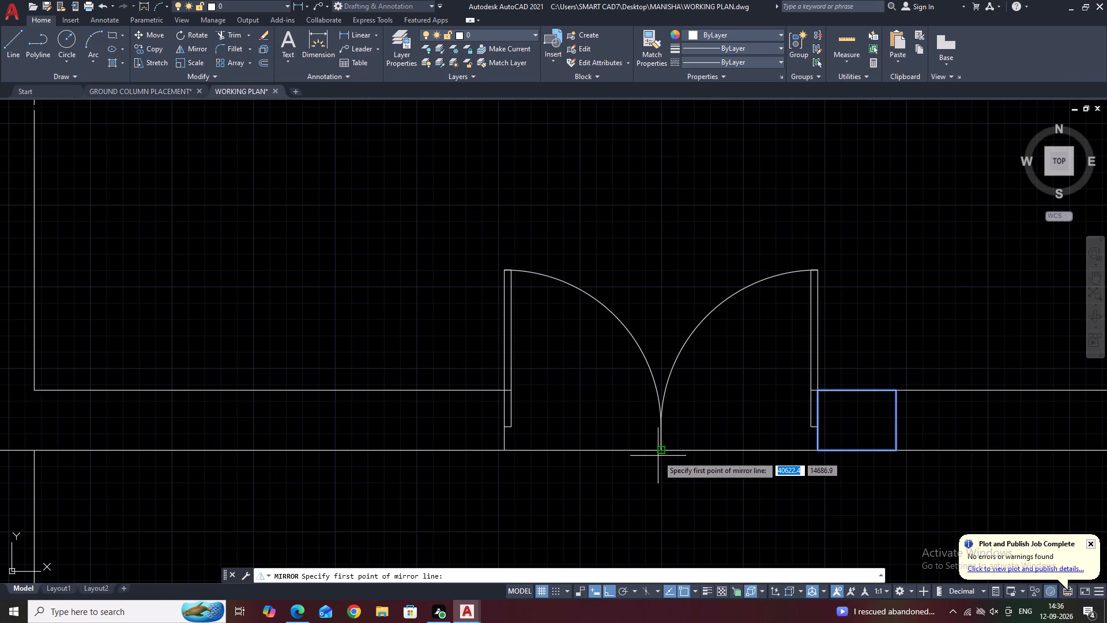
{"action": "left_click", "coordinate": [661, 455]}
{"action": "left_click", "coordinate": [670, 237]}
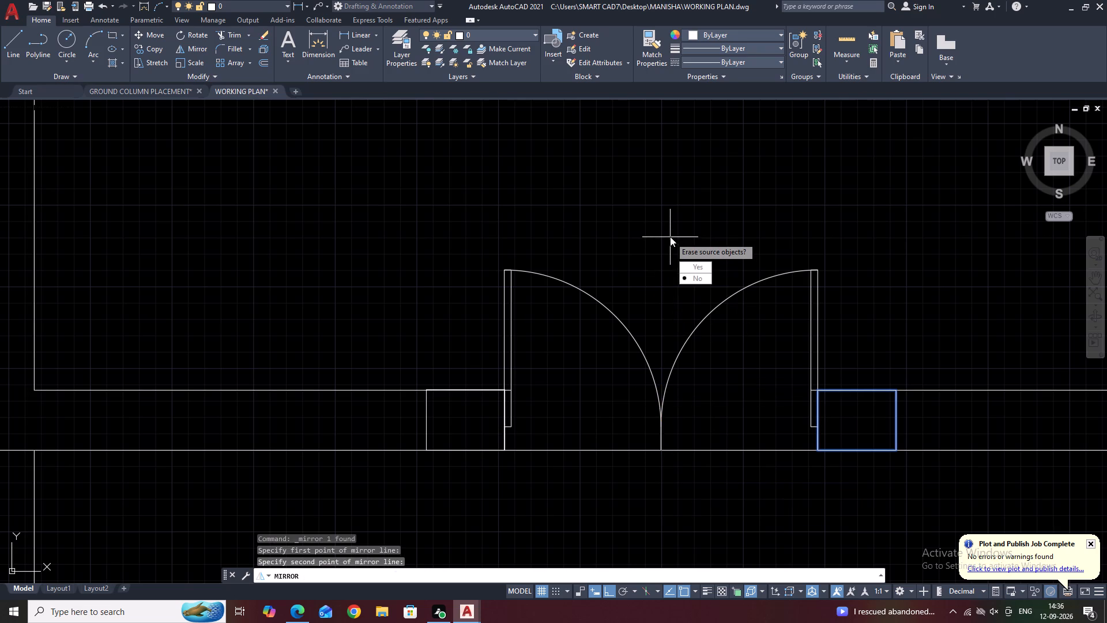
{"action": "left_click_drag", "start_coordinate": [689, 282], "coordinate": [671, 237]}
Shorten the drawing room's inner south wall line east of the double door to the east rectangle's outer corner.
{"action": "middle_click_drag", "start_coordinate": [521, 389], "coordinate": [564, 411]}
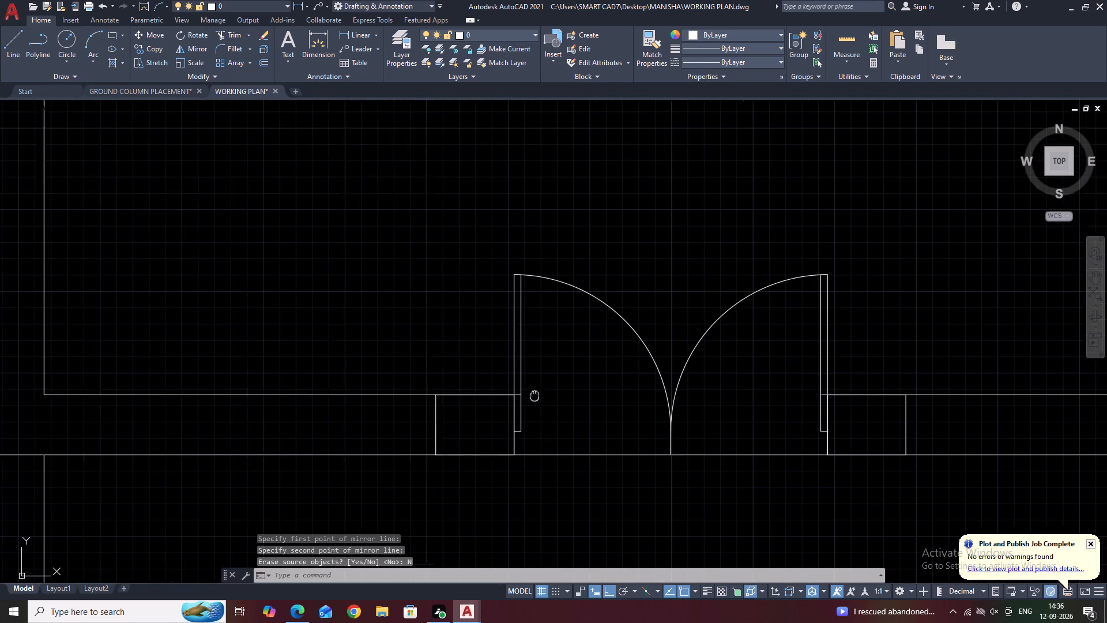
{"action": "middle_click_drag", "start_coordinate": [564, 411], "coordinate": [657, 390]}
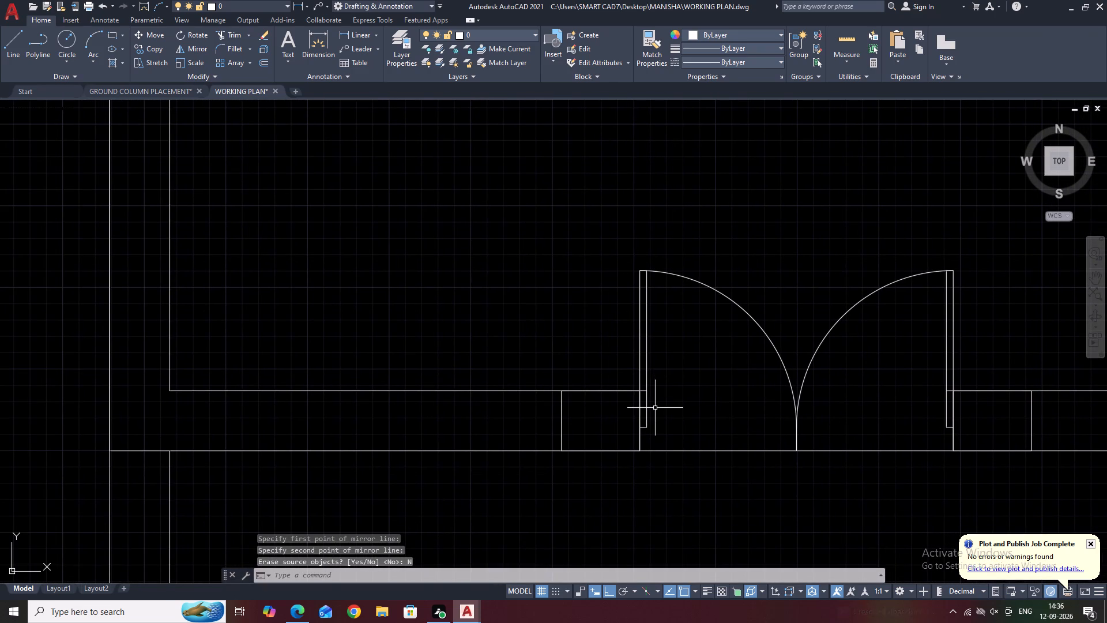
{"action": "middle_click_drag", "start_coordinate": [774, 404], "coordinate": [638, 404]}
{"action": "middle_click_drag", "start_coordinate": [908, 418], "coordinate": [718, 420]}
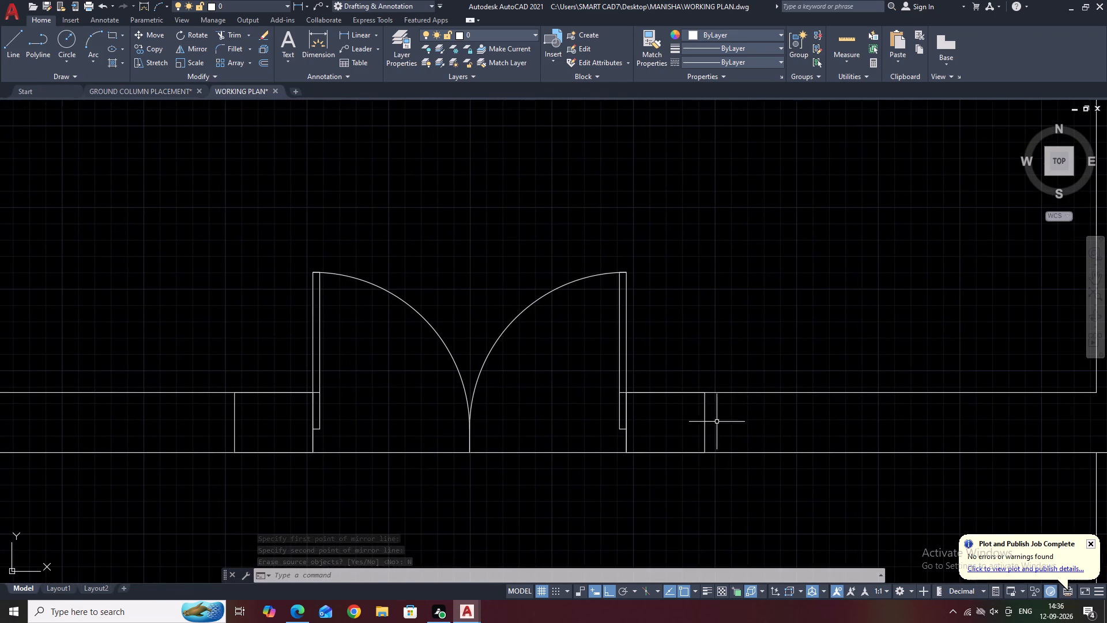
{"action": "left_click", "coordinate": [861, 395]}
{"action": "left_click", "coordinate": [808, 342]}
{"action": "scroll", "coordinate": [612, 385], "scroll_direction": "up", "scroll_amount": 2}
{"action": "left_click", "coordinate": [629, 404]}
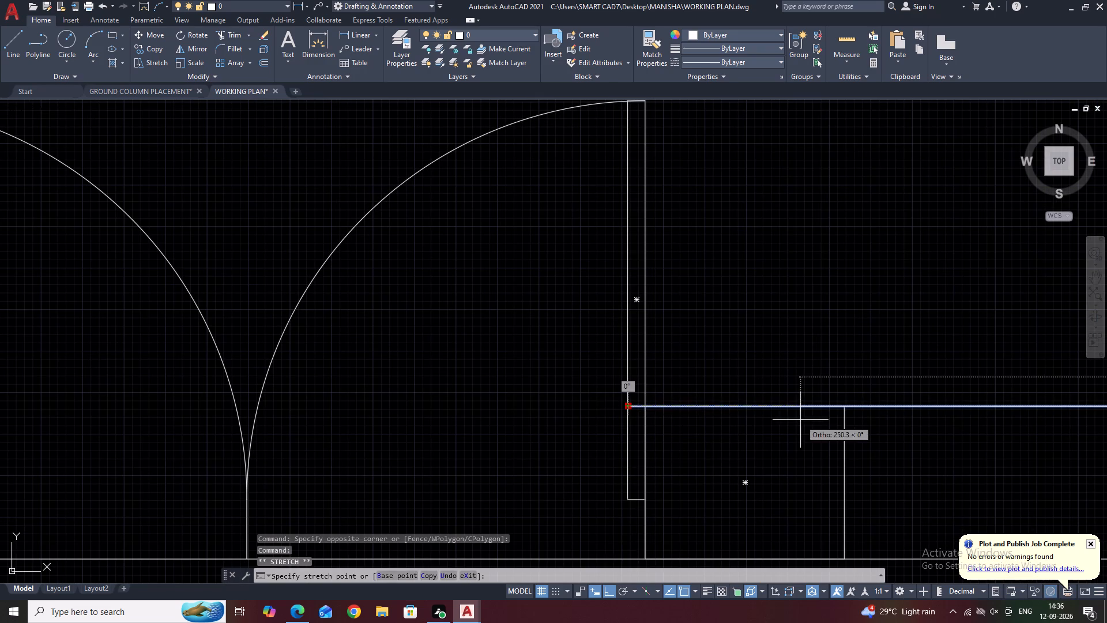
{"action": "left_click", "coordinate": [847, 405]}
{"action": "scroll", "coordinate": [860, 411], "scroll_direction": "down", "scroll_amount": 3}
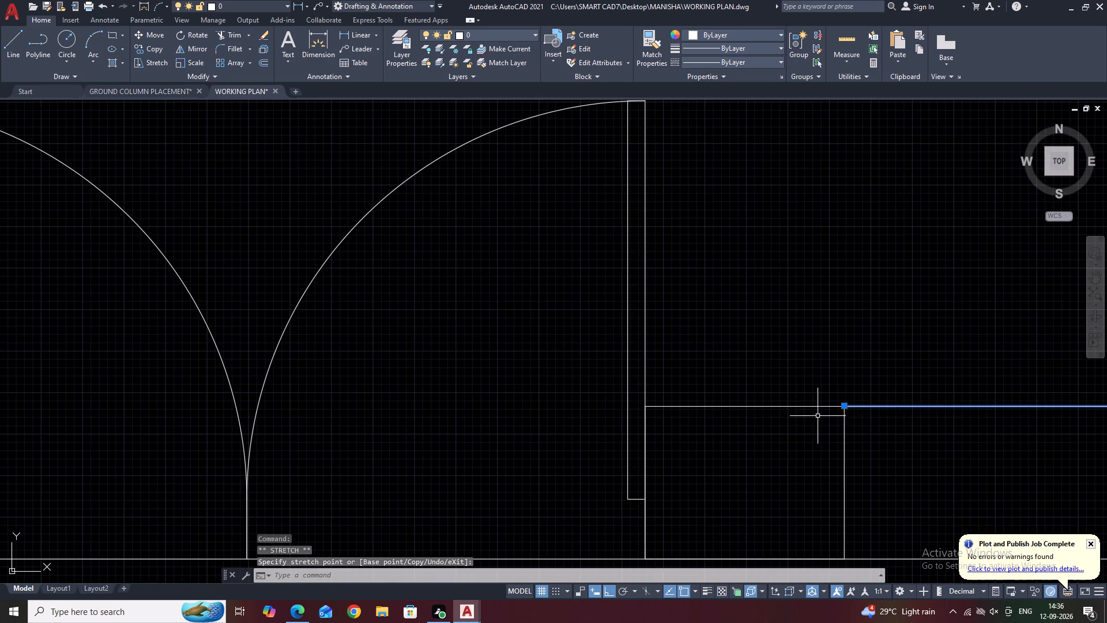
{"action": "scroll", "coordinate": [872, 349], "scroll_direction": "down", "scroll_amount": 3}
Shorten the inner south wall line west of the double door to the west rectangle's outer corner and clear the selection.
{"action": "middle_click_drag", "start_coordinate": [773, 381], "coordinate": [929, 471]}
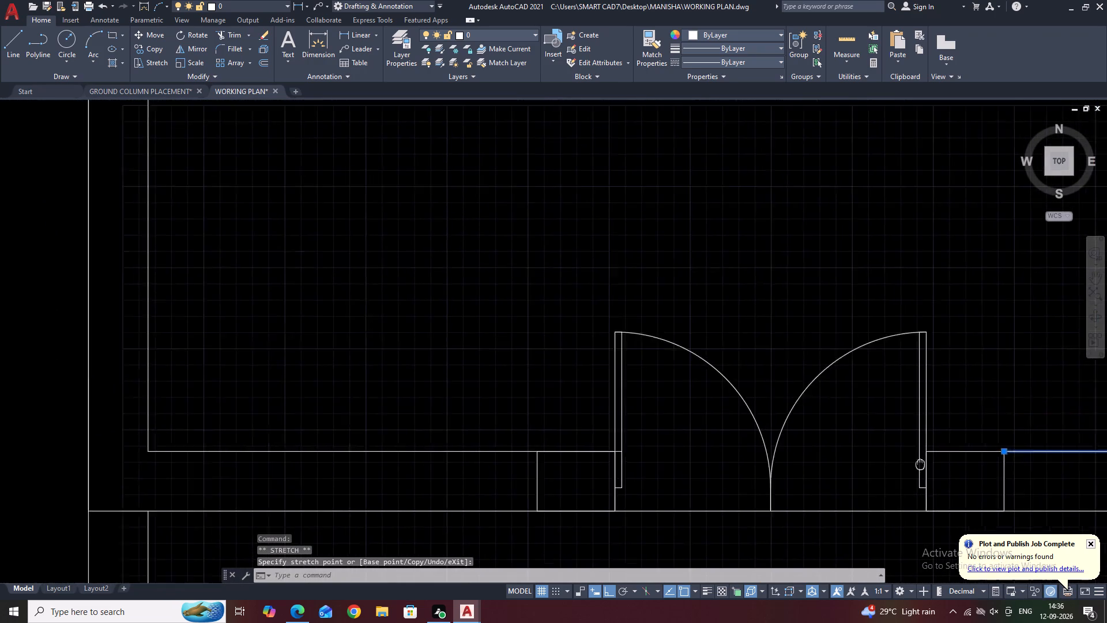
{"action": "middle_click_drag", "start_coordinate": [929, 471], "coordinate": [929, 473]}
{"action": "middle_click_drag", "start_coordinate": [477, 460], "coordinate": [630, 403]}
{"action": "left_click", "coordinate": [699, 430]}
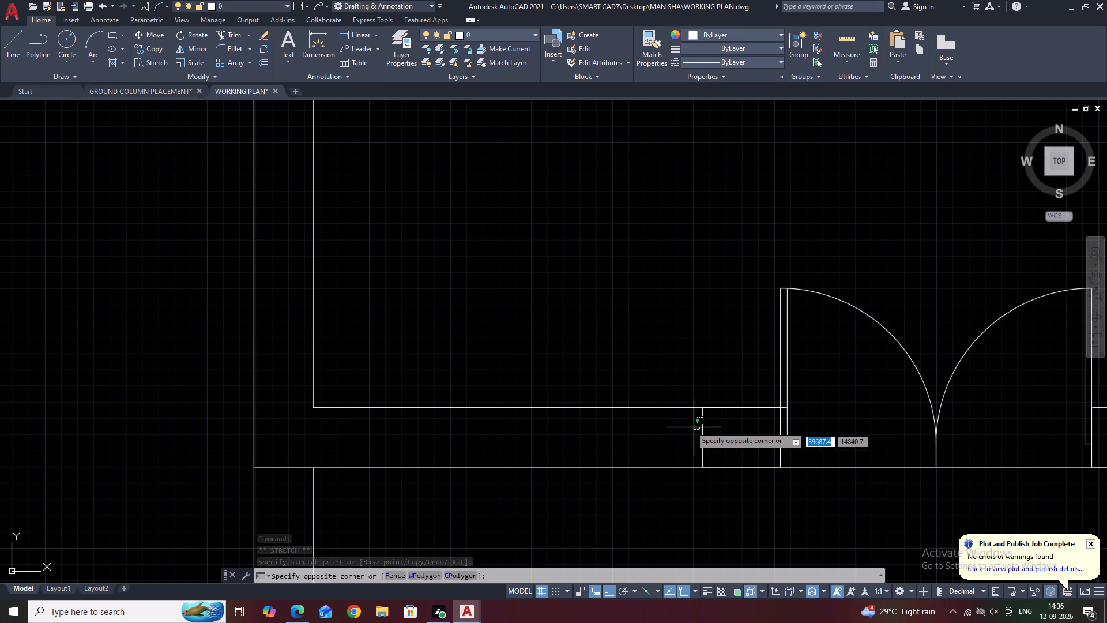
{"action": "left_click", "coordinate": [654, 378]}
{"action": "scroll", "coordinate": [784, 413], "scroll_direction": "up", "scroll_amount": 2}
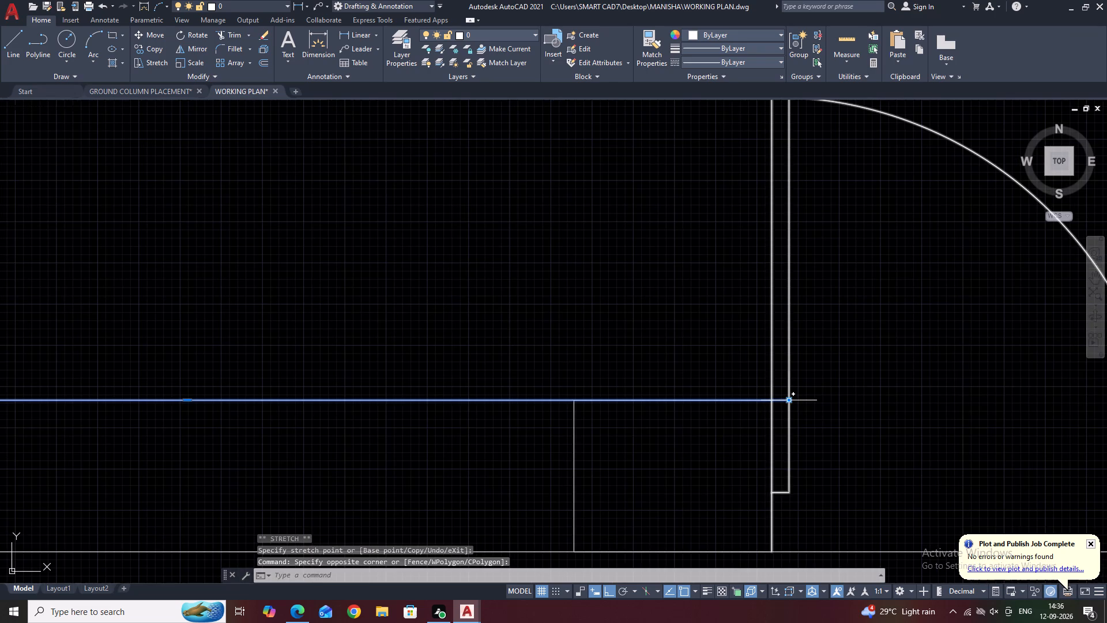
{"action": "left_click", "coordinate": [789, 399]}
{"action": "left_click", "coordinate": [573, 397]}
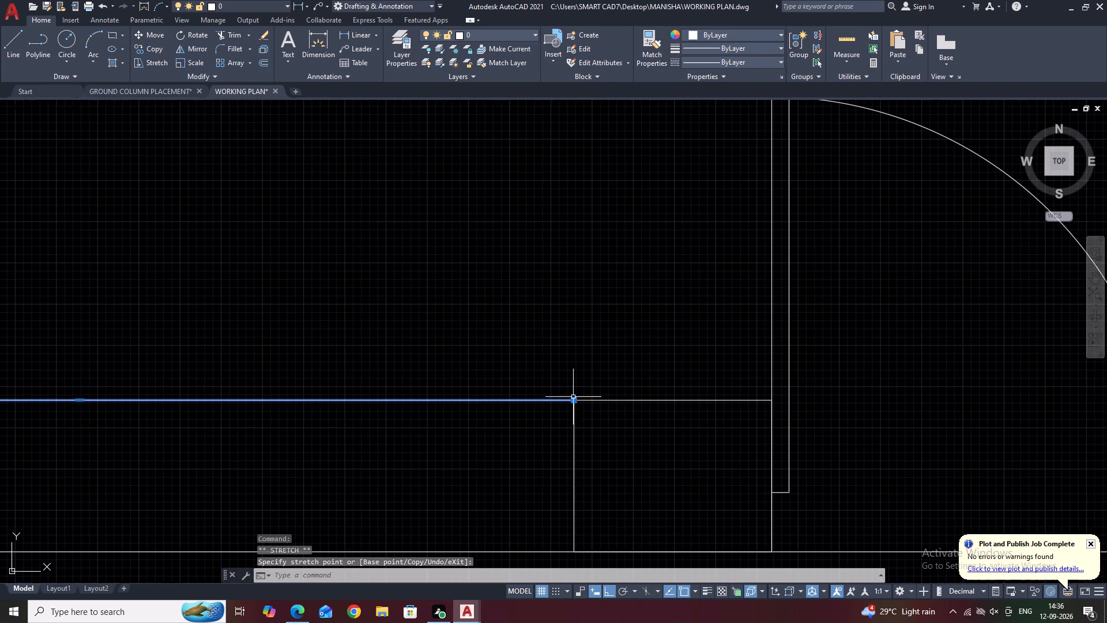
{"action": "right_click", "coordinate": [601, 367]}
{"action": "left_click", "coordinate": [629, 275]}
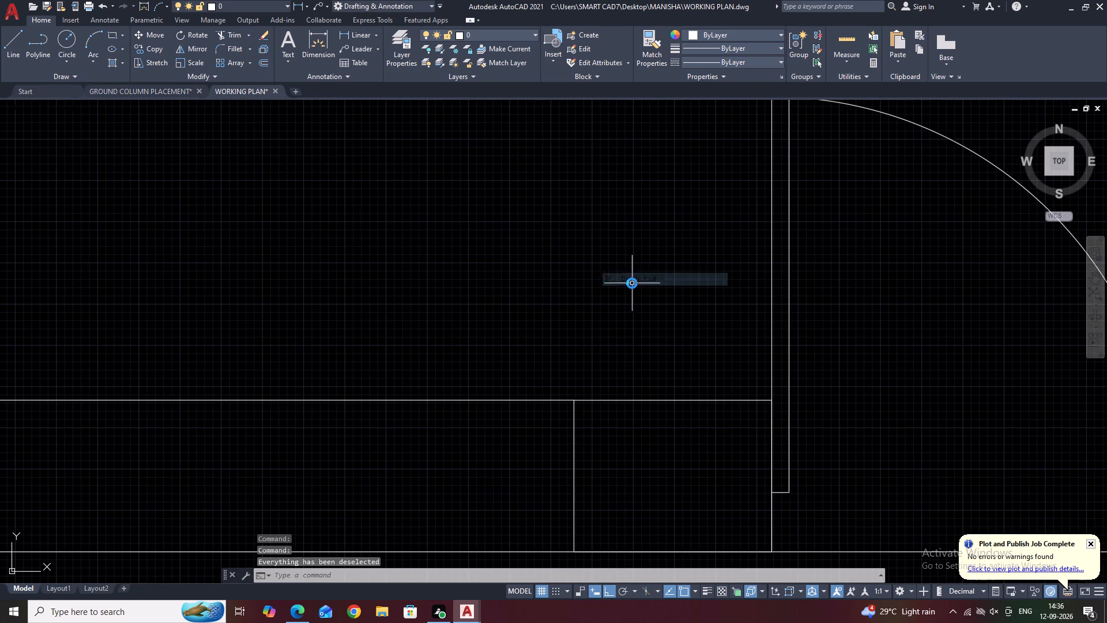
Examine the drawing room's double door, the verandah and the surrounding rooms on the floor plan.
{"action": "scroll", "coordinate": [638, 388], "scroll_direction": "down", "scroll_amount": 4}
{"action": "scroll", "coordinate": [719, 437], "scroll_direction": "down", "scroll_amount": 4}
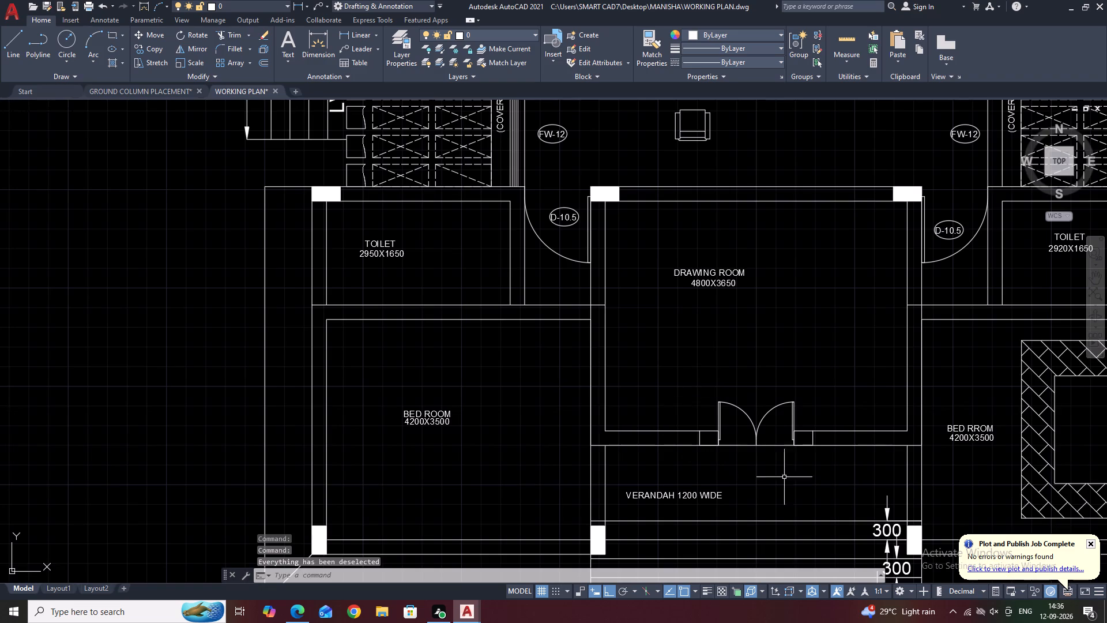
{"action": "middle_click_drag", "start_coordinate": [790, 452], "coordinate": [777, 376]}
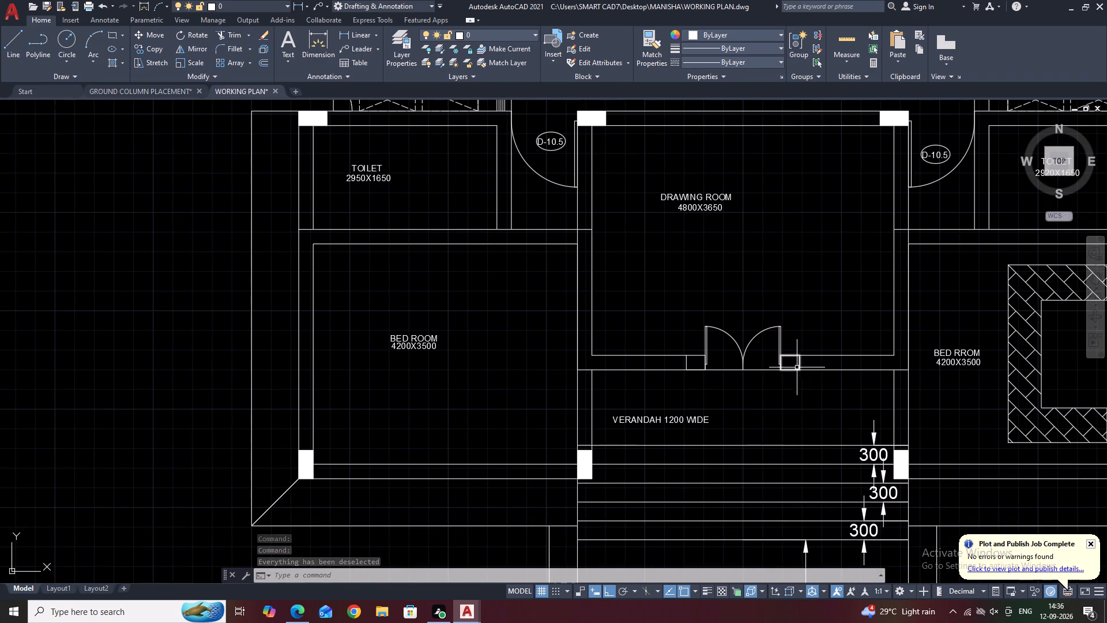
{"action": "scroll", "coordinate": [783, 320], "scroll_direction": "down", "scroll_amount": 1}
{"action": "middle_click_drag", "start_coordinate": [784, 333], "coordinate": [808, 424]}
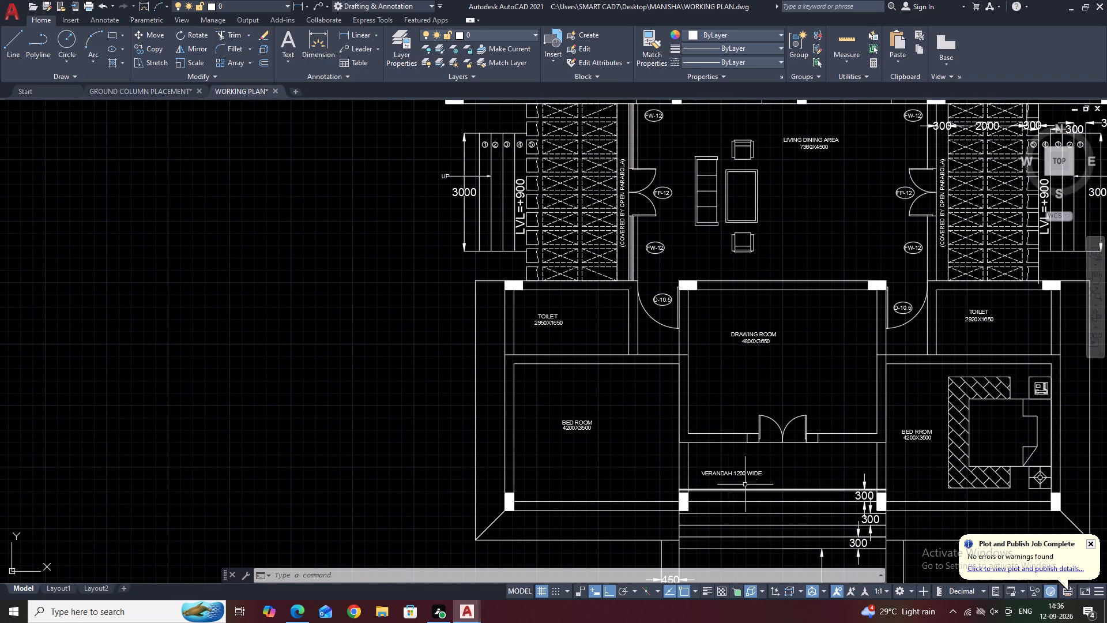
{"action": "middle_click_drag", "start_coordinate": [805, 350], "coordinate": [826, 403]}
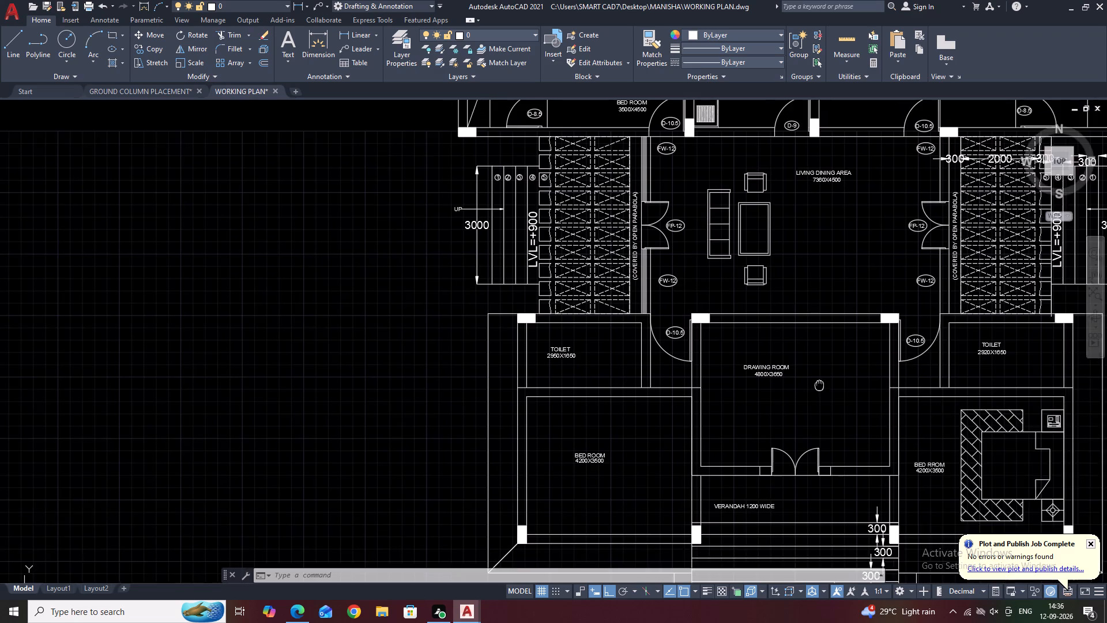
{"action": "middle_click_drag", "start_coordinate": [826, 403], "coordinate": [842, 490]}
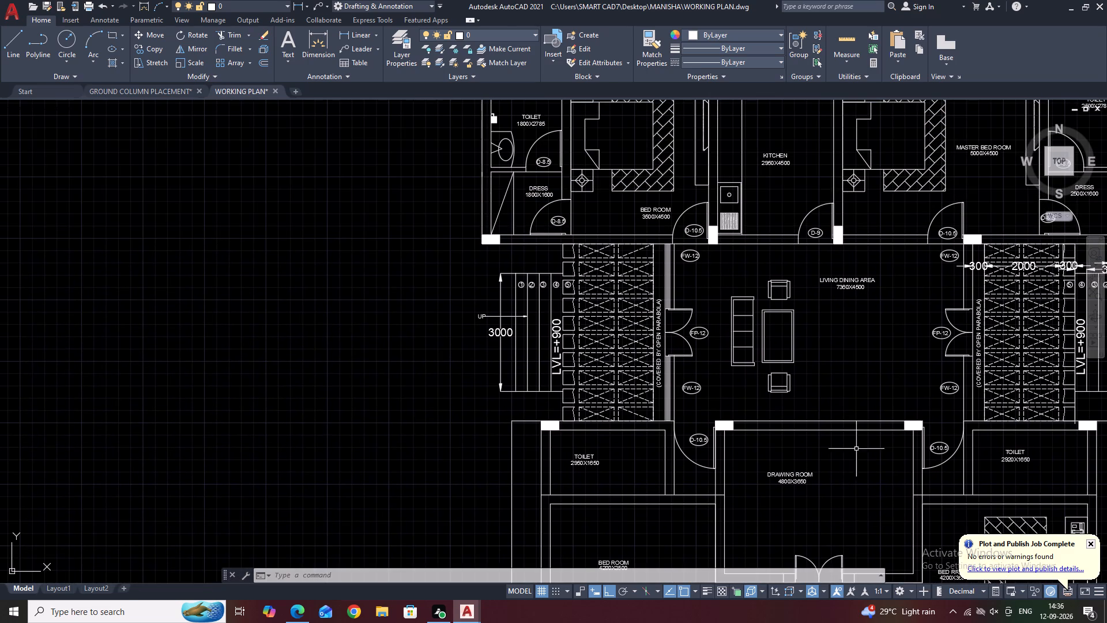
{"action": "middle_click_drag", "start_coordinate": [882, 529], "coordinate": [890, 422]}
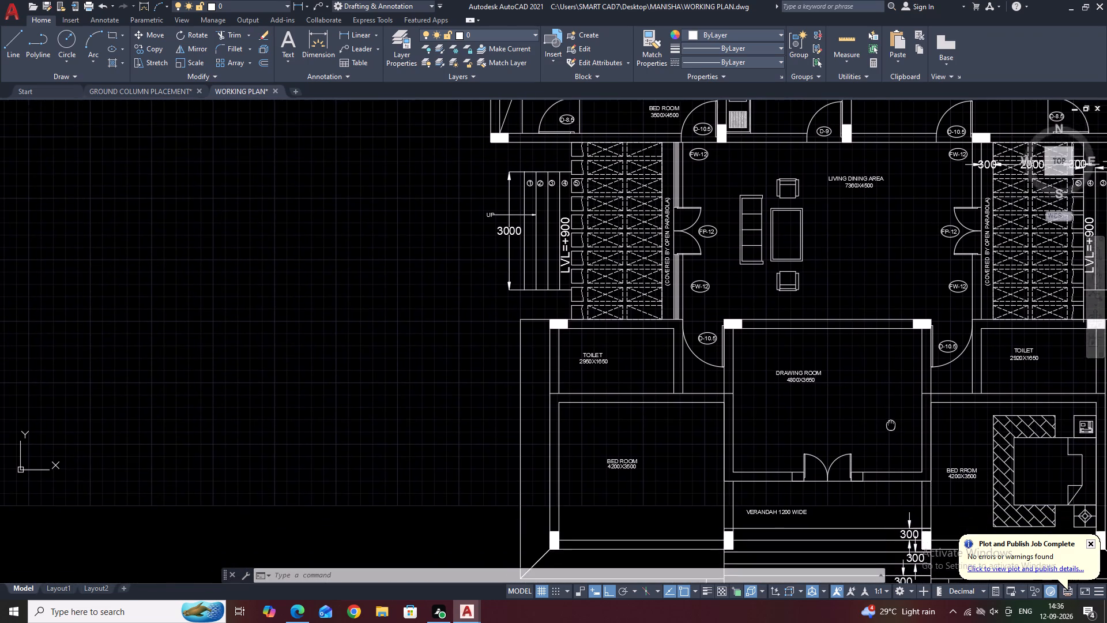
{"action": "middle_click_drag", "start_coordinate": [890, 422], "coordinate": [878, 376]}
{"action": "scroll", "coordinate": [833, 406], "scroll_direction": "up", "scroll_amount": 2}
{"action": "middle_click_drag", "start_coordinate": [849, 461], "coordinate": [848, 386]}
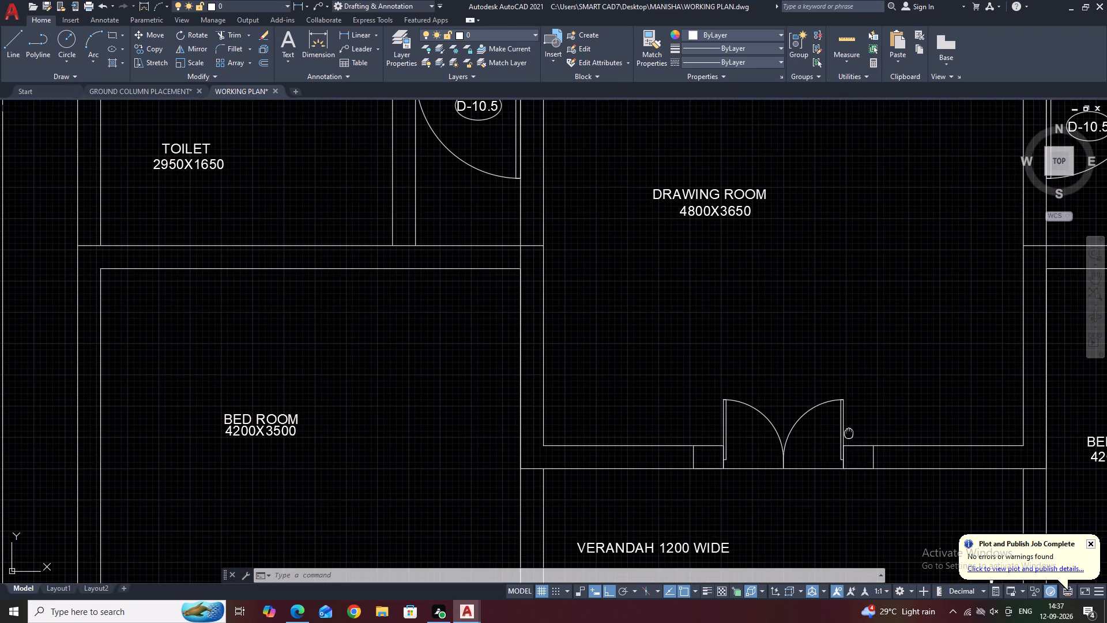
{"action": "middle_click_drag", "start_coordinate": [848, 386], "coordinate": [854, 302]}
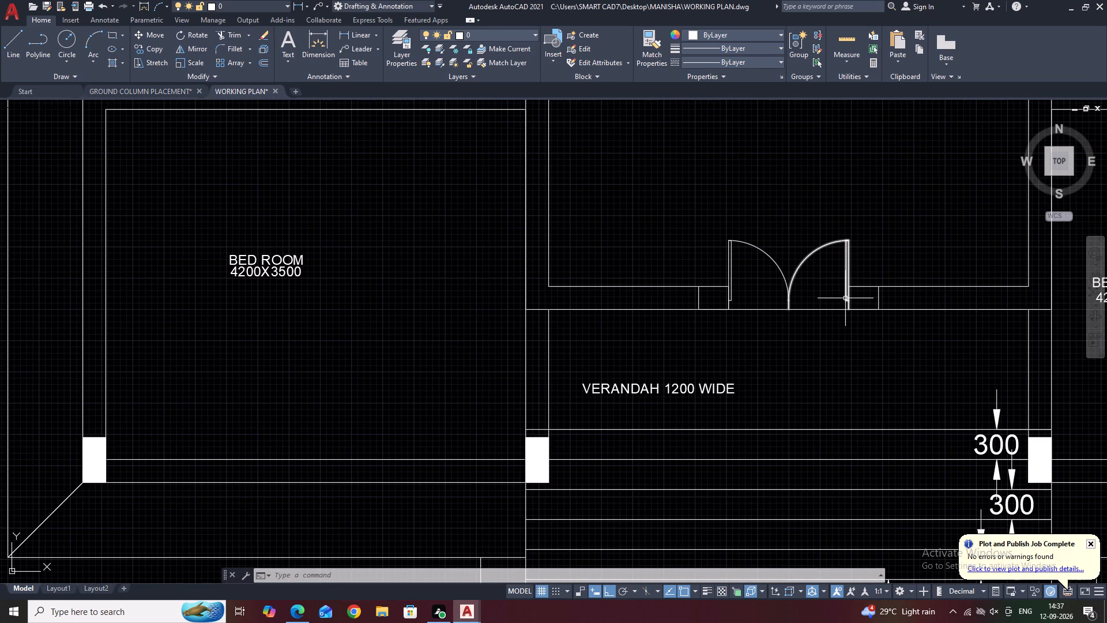
{"action": "scroll", "coordinate": [787, 289], "scroll_direction": "down", "scroll_amount": 3}
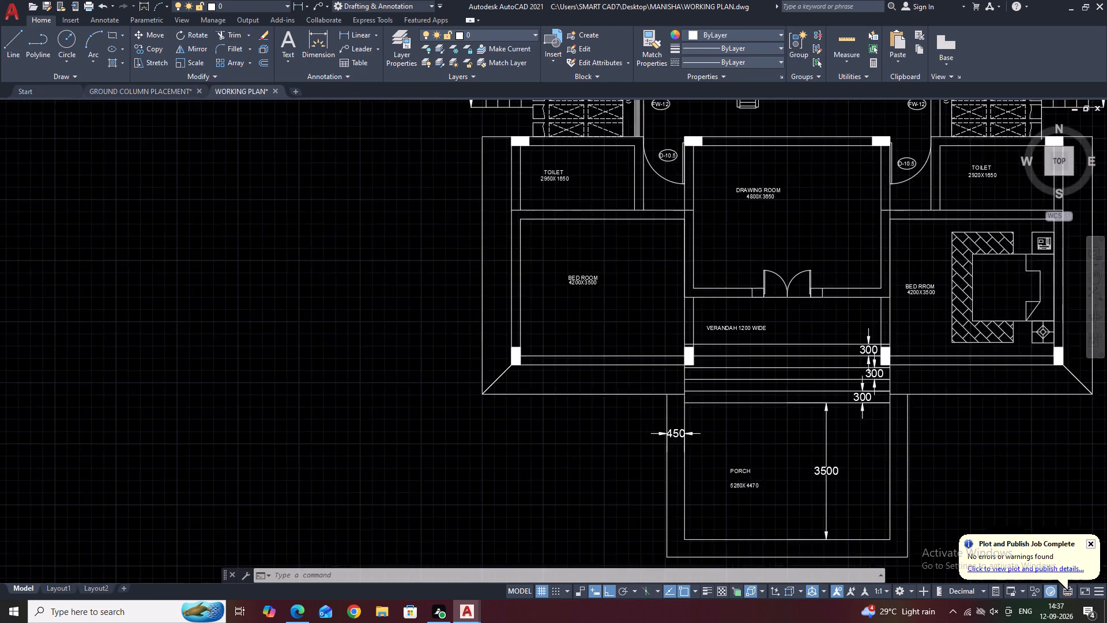
Copy the FW-12 tag at the living dining area's southwest window into the verandah, west of the double door.
{"action": "middle_click_drag", "start_coordinate": [810, 225], "coordinate": [820, 307]}
{"action": "scroll", "coordinate": [709, 244], "scroll_direction": "up", "scroll_amount": 3}
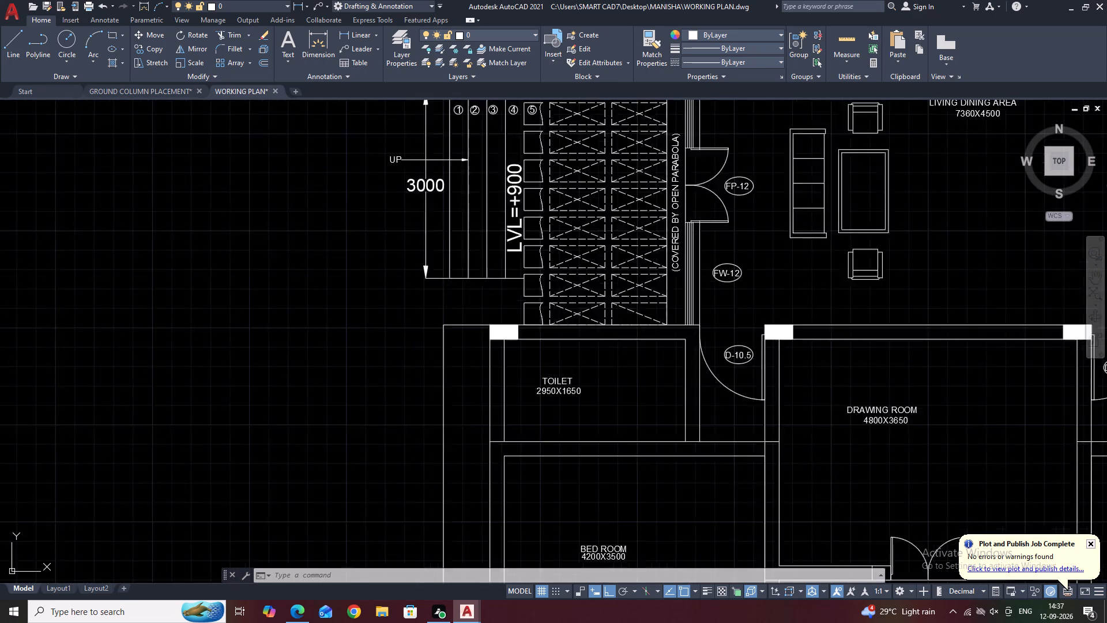
{"action": "left_click_drag", "start_coordinate": [751, 337], "coordinate": [745, 332]}
{"action": "left_click", "coordinate": [717, 274]}
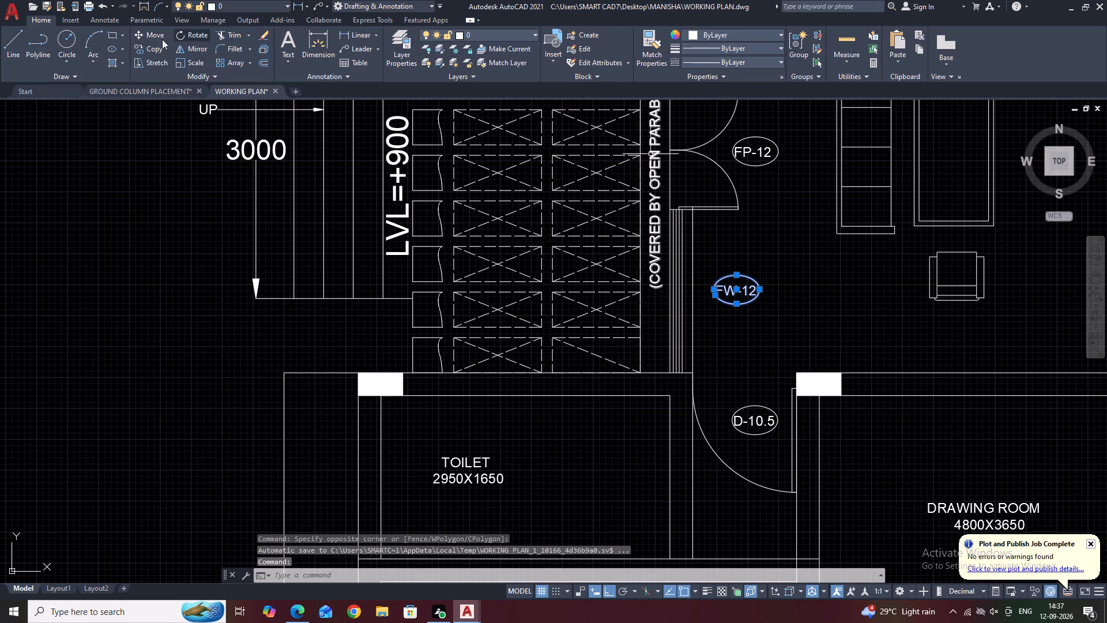
{"action": "left_click", "coordinate": [151, 50]}
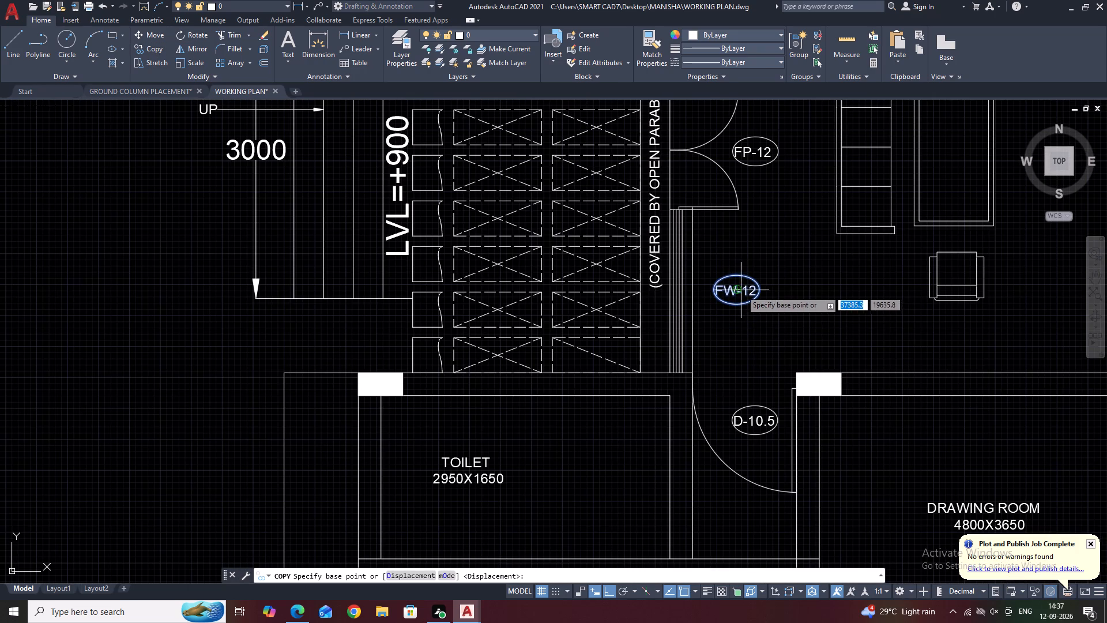
{"action": "left_click", "coordinate": [741, 290]}
{"action": "scroll", "coordinate": [745, 301], "scroll_direction": "down", "scroll_amount": 6}
{"action": "scroll", "coordinate": [753, 358], "scroll_direction": "up", "scroll_amount": 2}
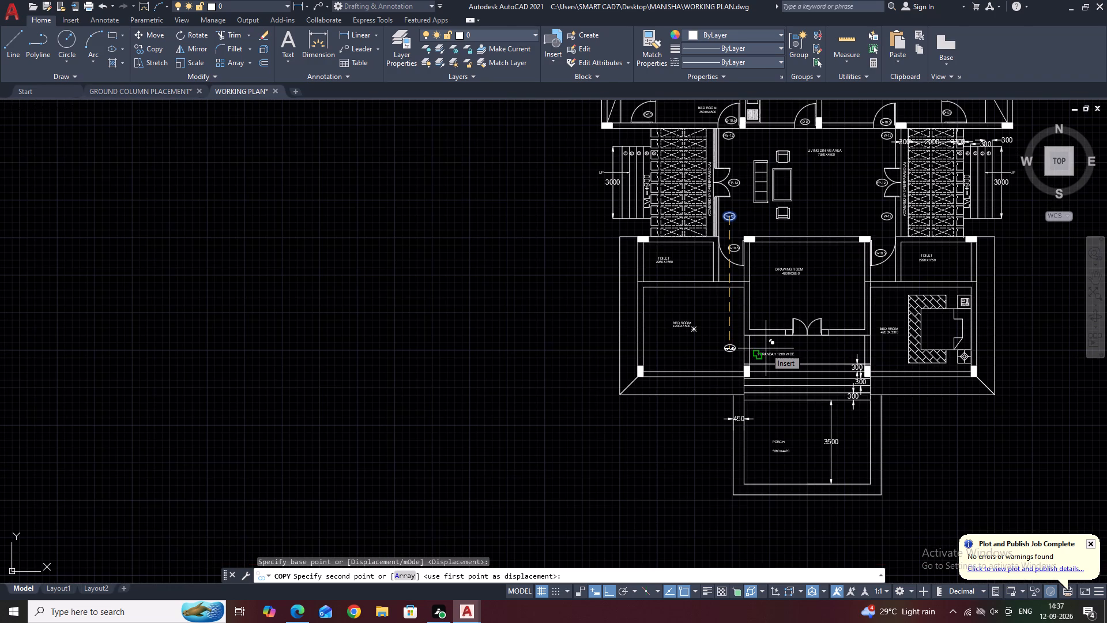
{"action": "key", "text": "F8"}
{"action": "scroll", "coordinate": [750, 301], "scroll_direction": "up", "scroll_amount": 3}
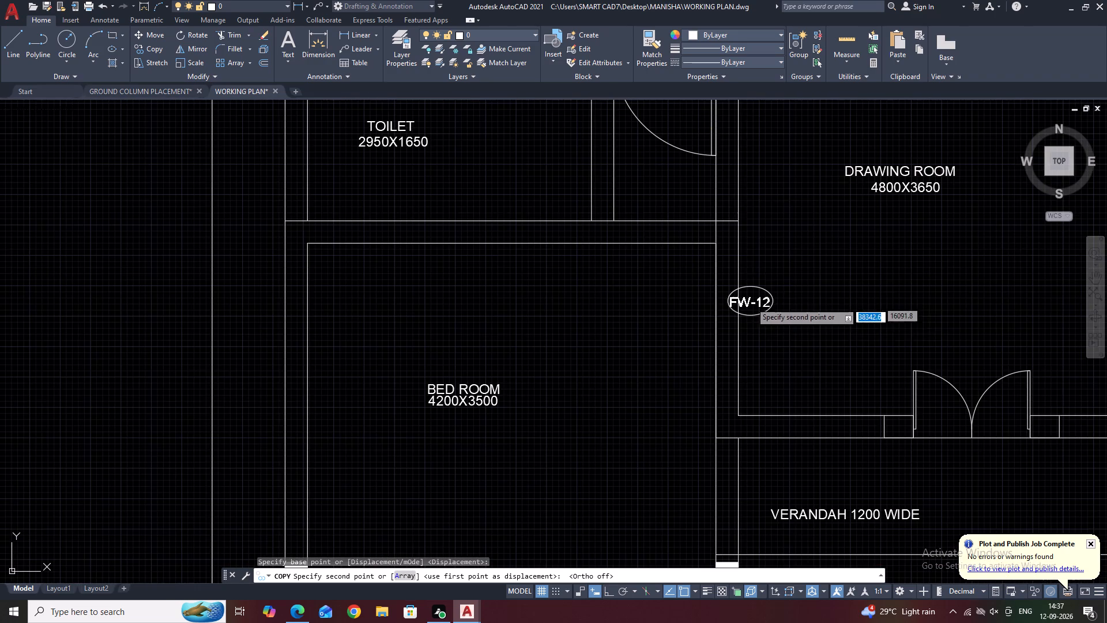
{"action": "middle_click_drag", "start_coordinate": [790, 325], "coordinate": [752, 324]}
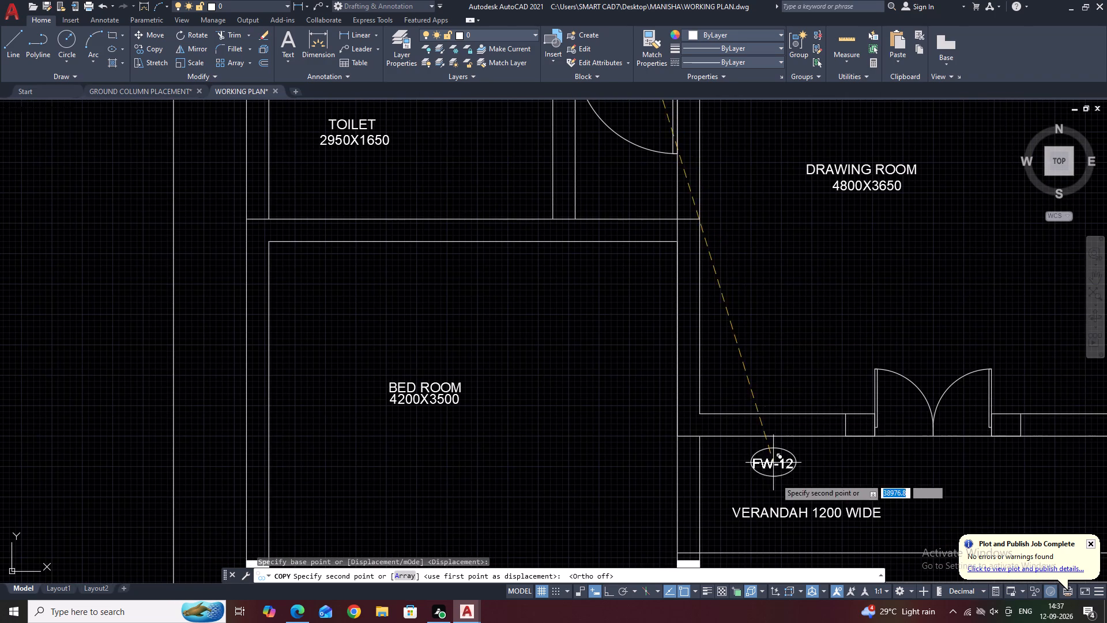
{"action": "middle_click_drag", "start_coordinate": [851, 483], "coordinate": [797, 399]}
{"action": "scroll", "coordinate": [735, 386], "scroll_direction": "up", "scroll_amount": 2}
{"action": "left_click", "coordinate": [727, 373]}
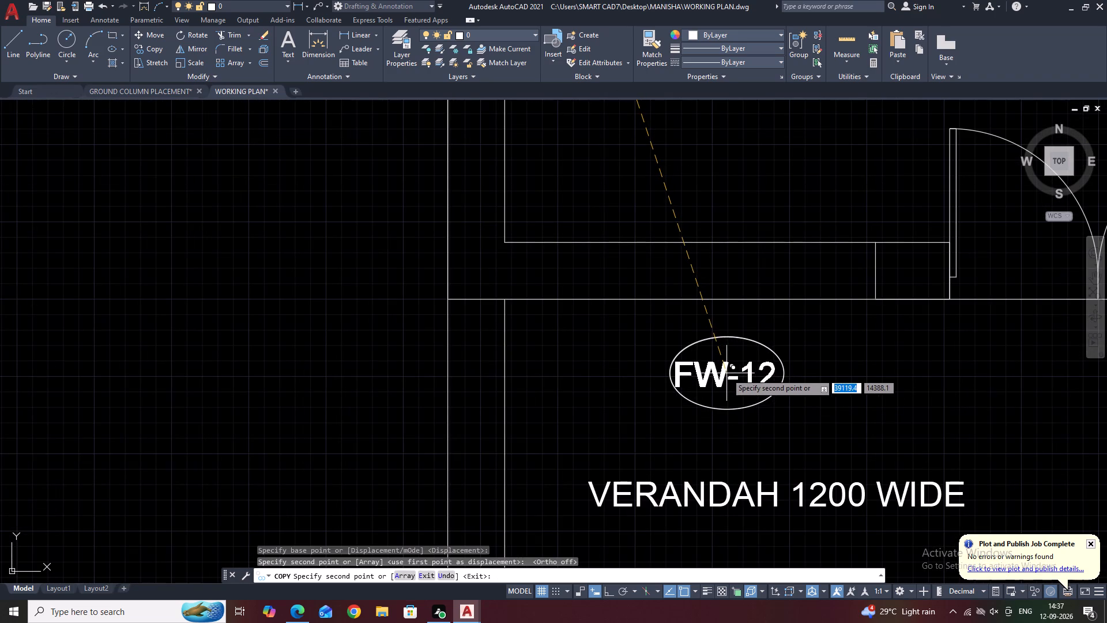
Place two more copies of the FW-12 tag in the verandah, one below the double door and one east of it.
{"action": "middle_click_drag", "start_coordinate": [814, 389], "coordinate": [604, 333]}
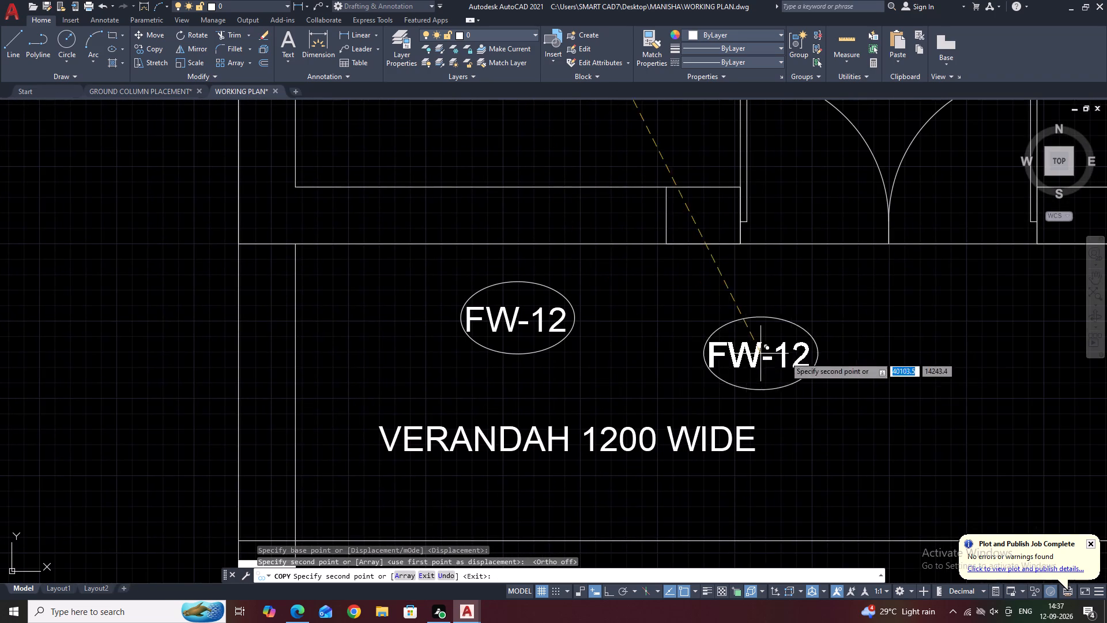
{"action": "left_click", "coordinate": [910, 309]}
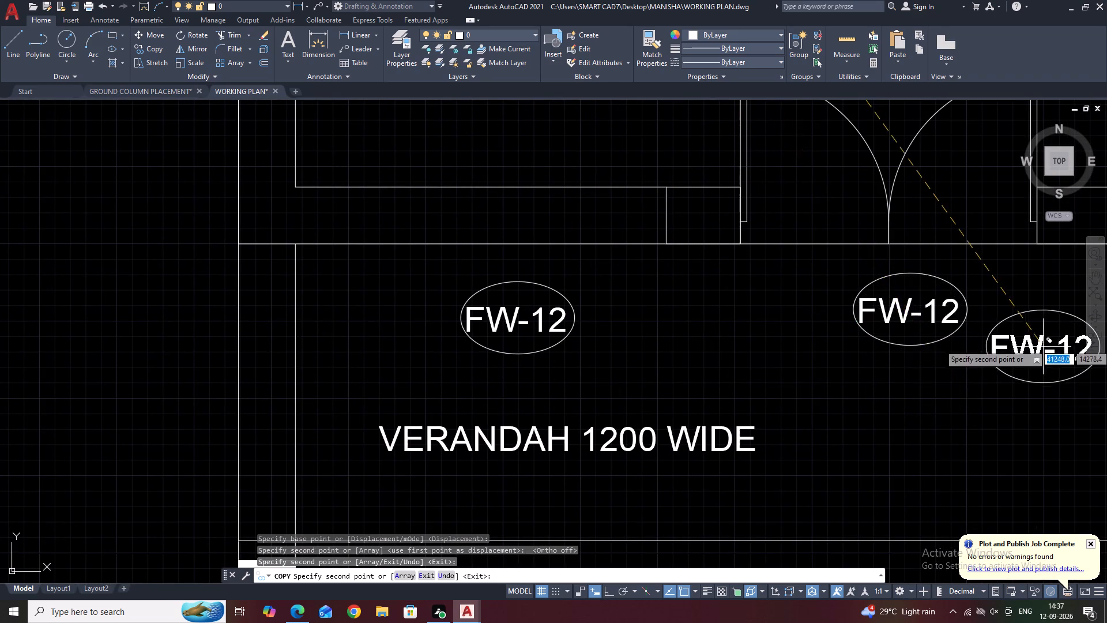
{"action": "middle_click_drag", "start_coordinate": [1040, 341], "coordinate": [609, 313]}
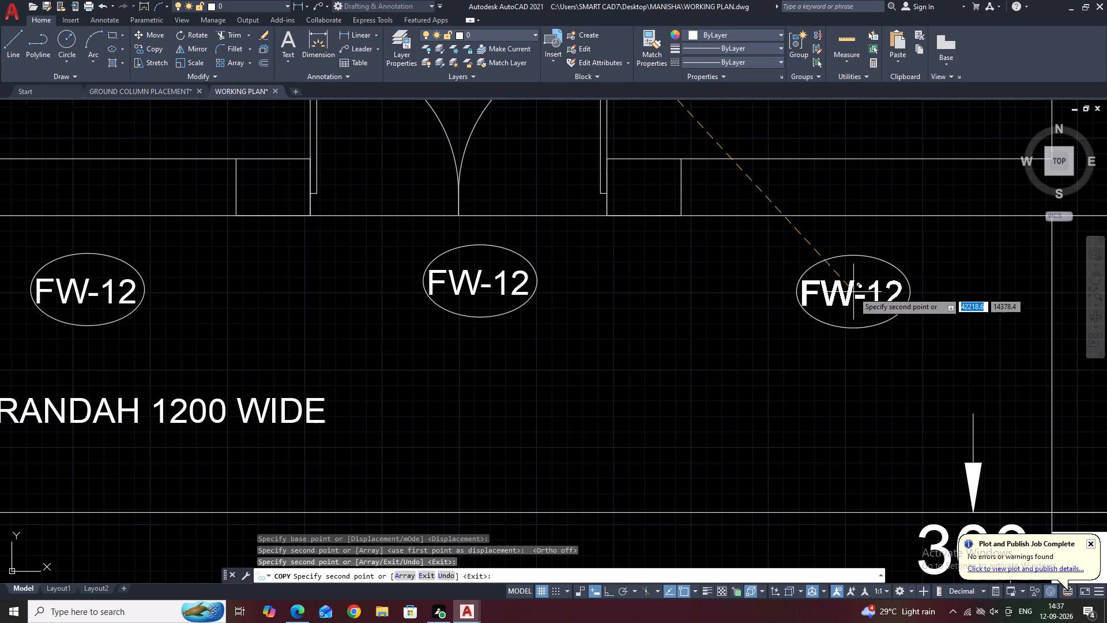
{"action": "left_click", "coordinate": [858, 292]}
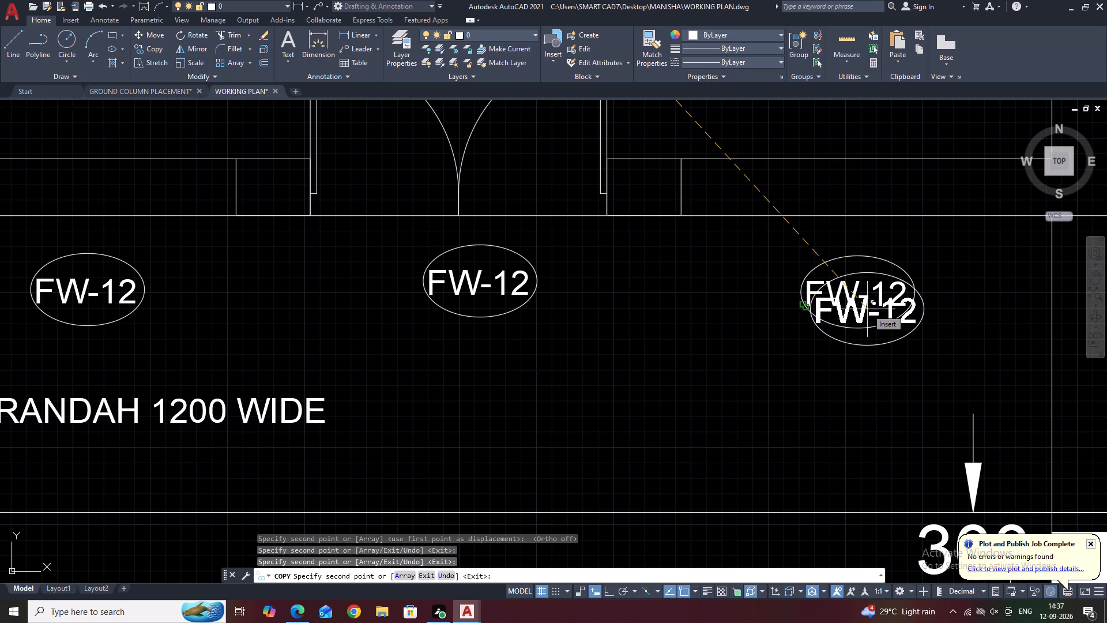
{"action": "key", "text": "Escape"}
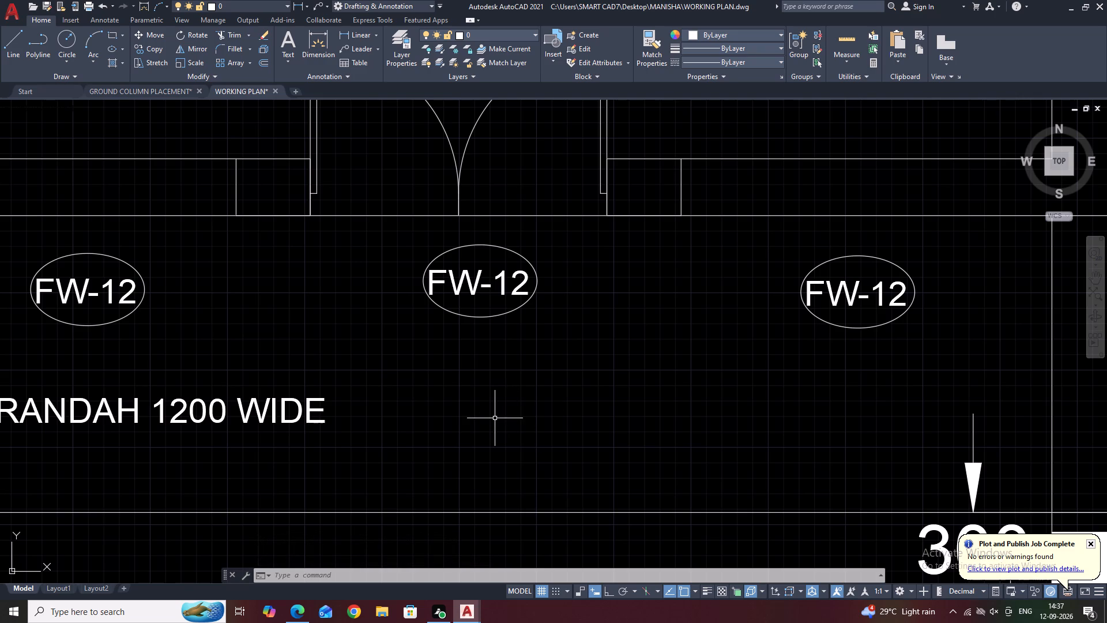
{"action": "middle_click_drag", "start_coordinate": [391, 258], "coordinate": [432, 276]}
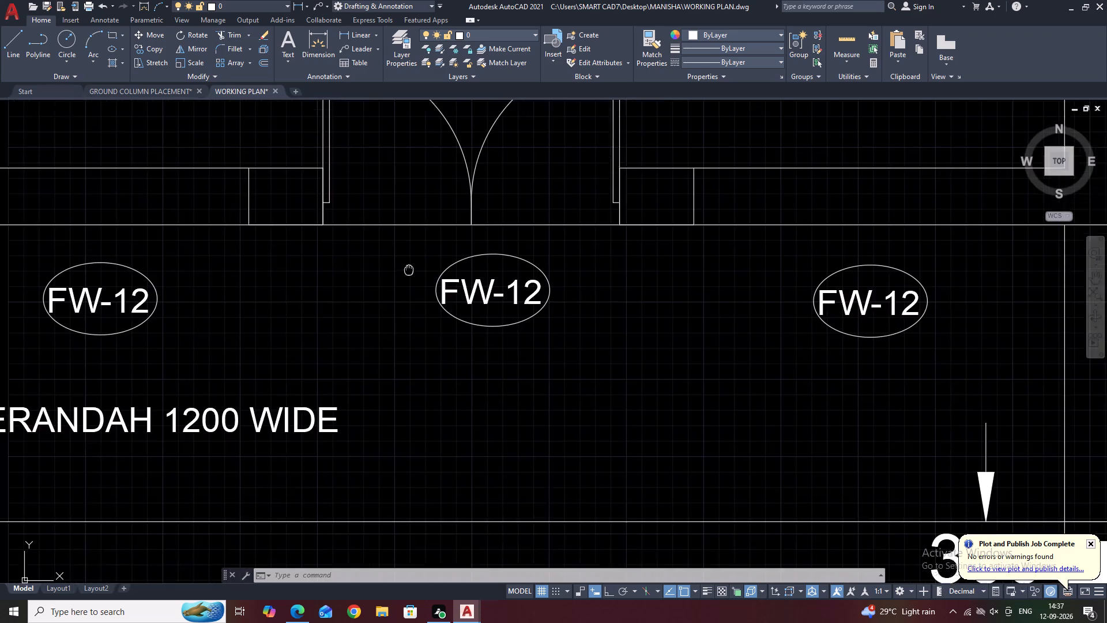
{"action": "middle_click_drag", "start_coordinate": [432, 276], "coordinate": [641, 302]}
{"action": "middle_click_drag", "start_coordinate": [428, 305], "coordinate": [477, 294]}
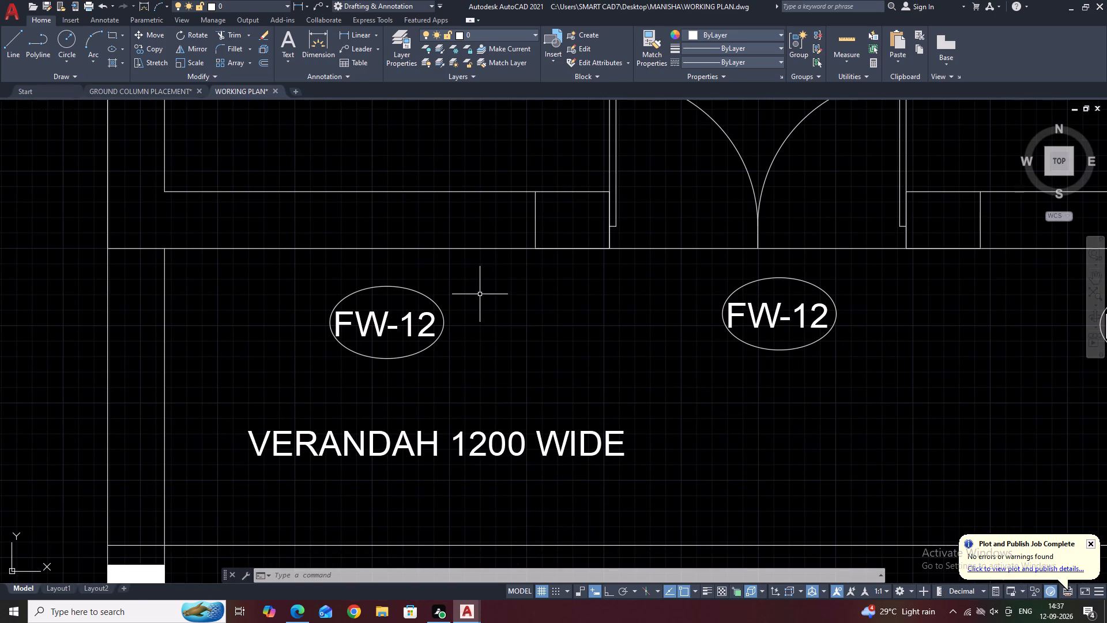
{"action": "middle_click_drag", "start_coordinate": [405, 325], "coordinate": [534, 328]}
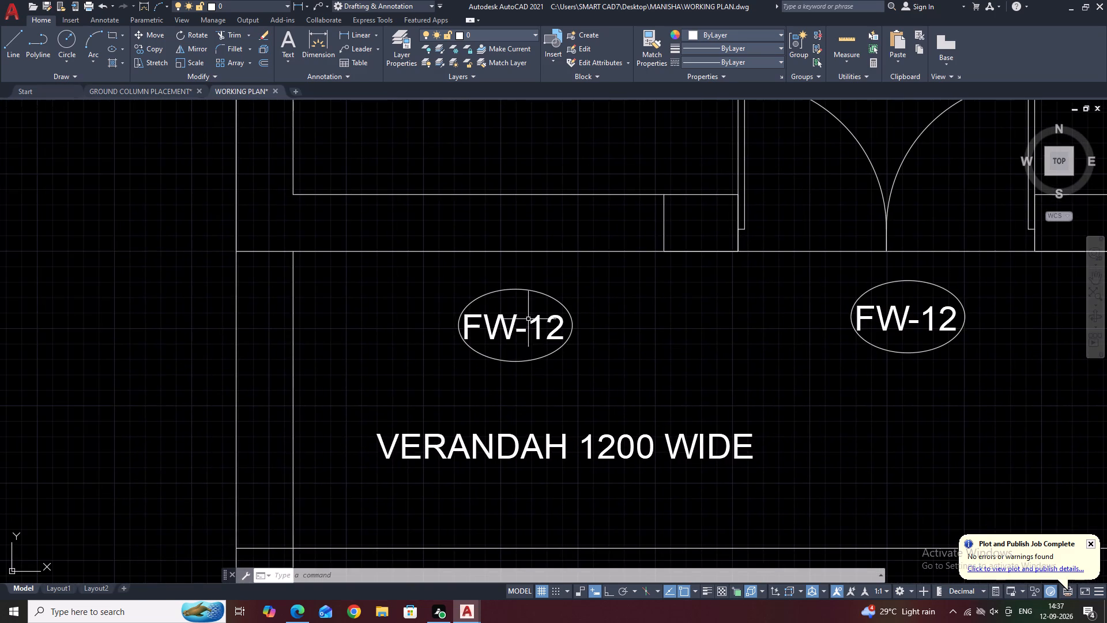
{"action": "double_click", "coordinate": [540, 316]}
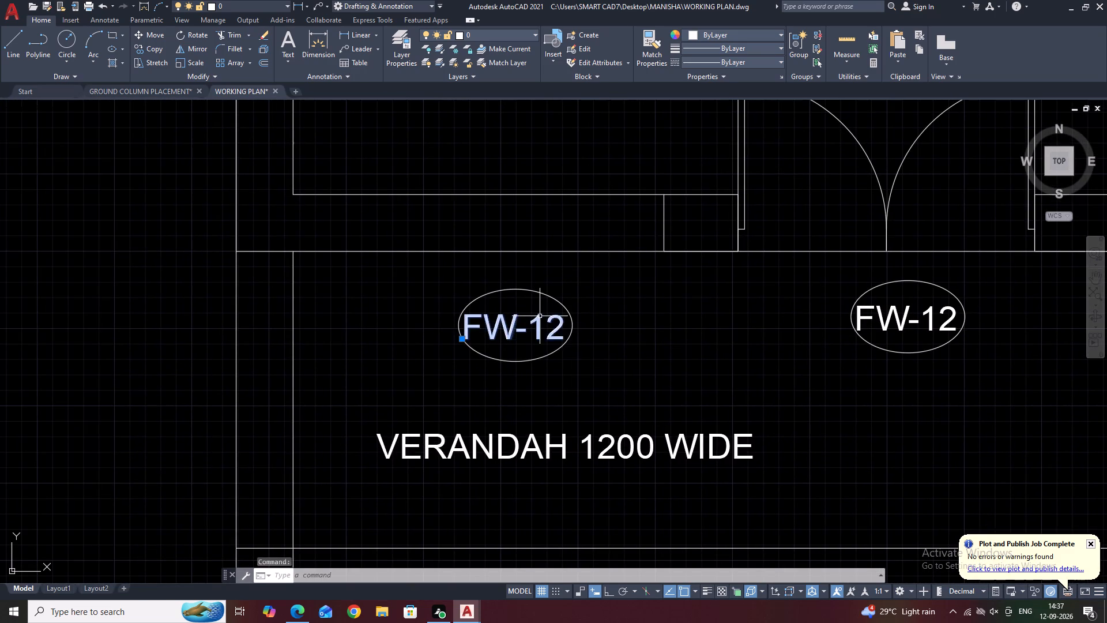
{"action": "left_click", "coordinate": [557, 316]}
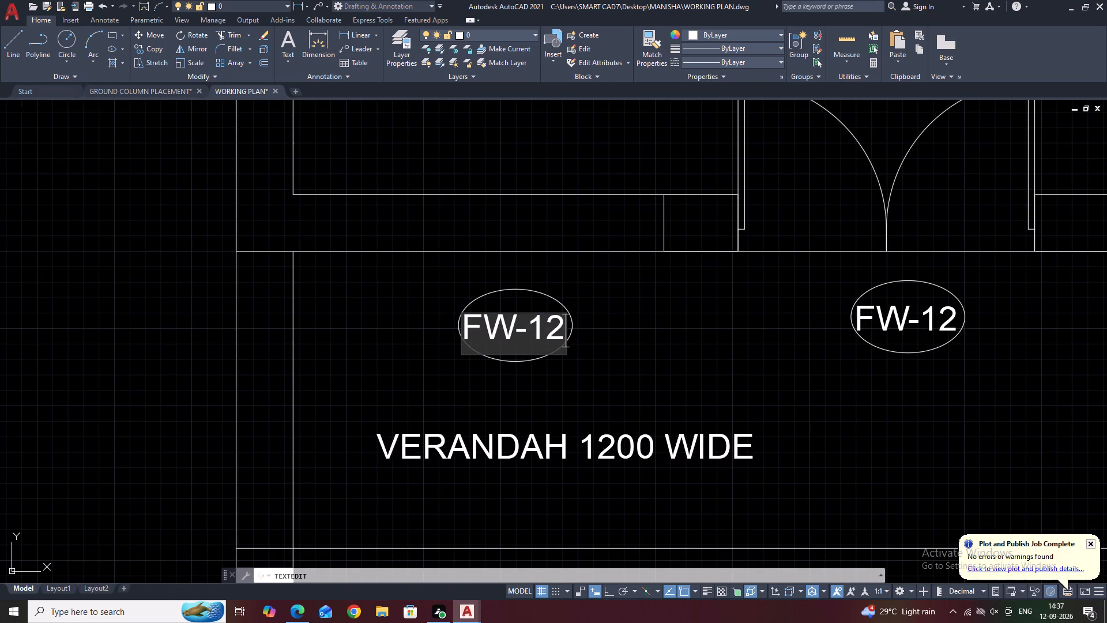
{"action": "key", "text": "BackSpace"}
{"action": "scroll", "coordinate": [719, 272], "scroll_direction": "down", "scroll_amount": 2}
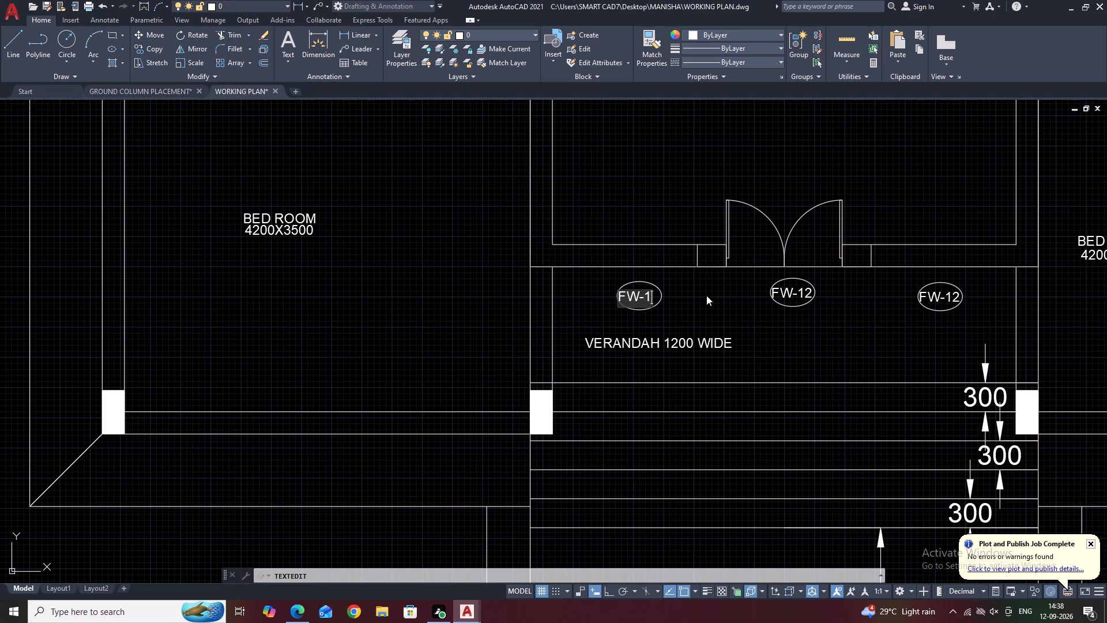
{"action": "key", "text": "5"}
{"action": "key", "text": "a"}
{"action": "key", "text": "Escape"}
Change the text of the verandah tag west of the double door to FW-15A.
{"action": "scroll", "coordinate": [669, 297], "scroll_direction": "up", "scroll_amount": 1}
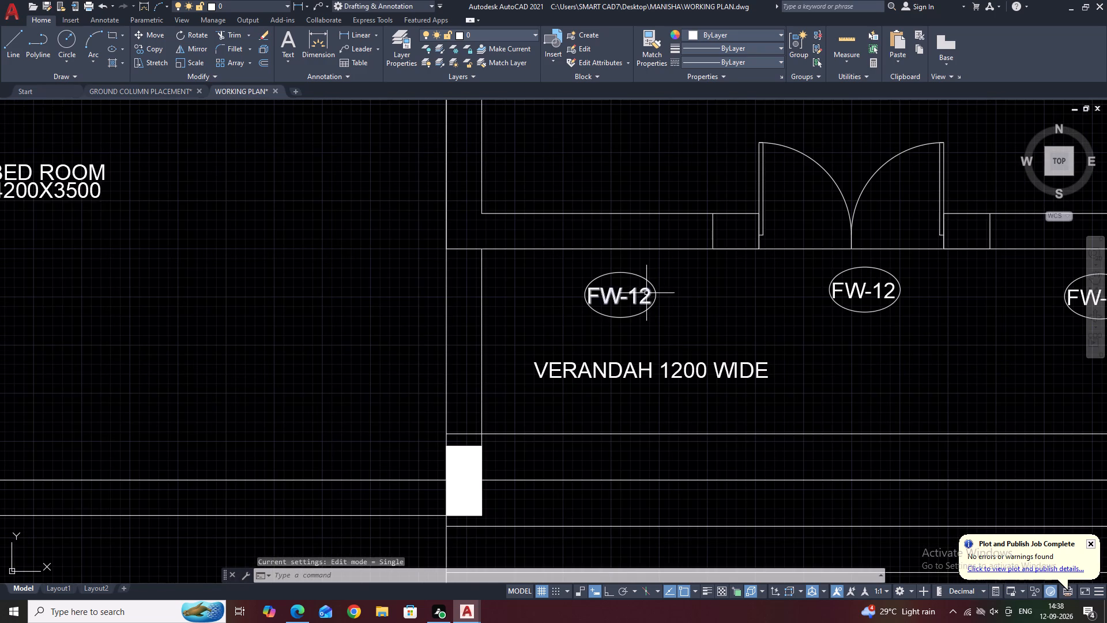
{"action": "double_click", "coordinate": [646, 292]}
{"action": "left_click", "coordinate": [646, 292]}
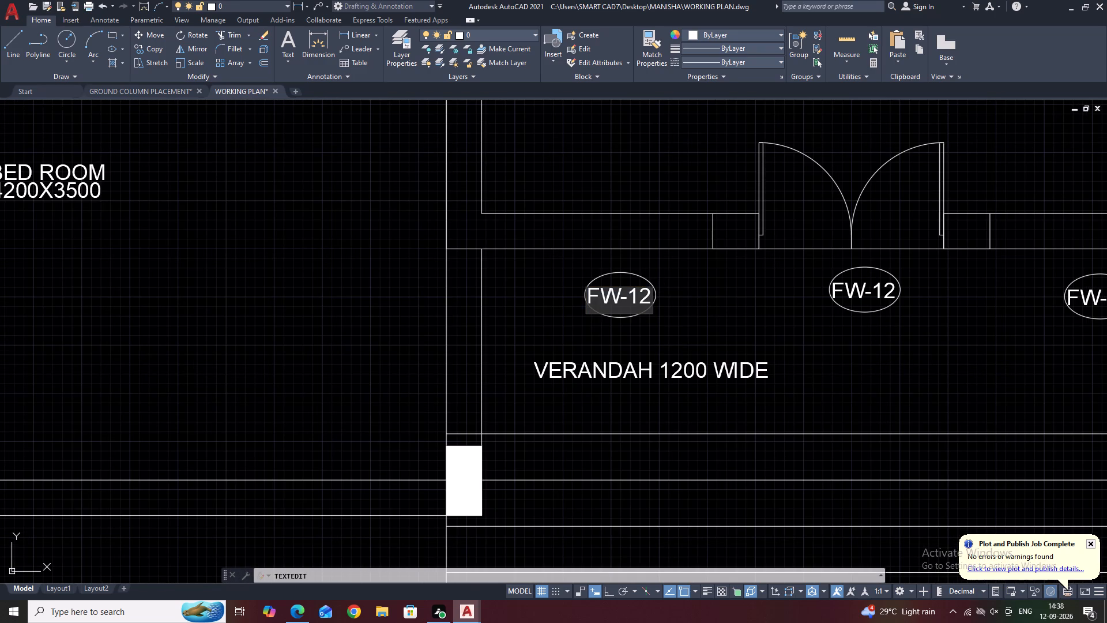
{"action": "key", "text": "BackSpace"}
{"action": "key", "text": "5"}
{"action": "key", "text": "a"}
{"action": "left_click", "coordinate": [727, 279]}
Scale the FW-15A tag's ellipse by about 1.2 from its west quadrant so it encloses the text.
{"action": "scroll", "coordinate": [651, 279], "scroll_direction": "up", "scroll_amount": 2}
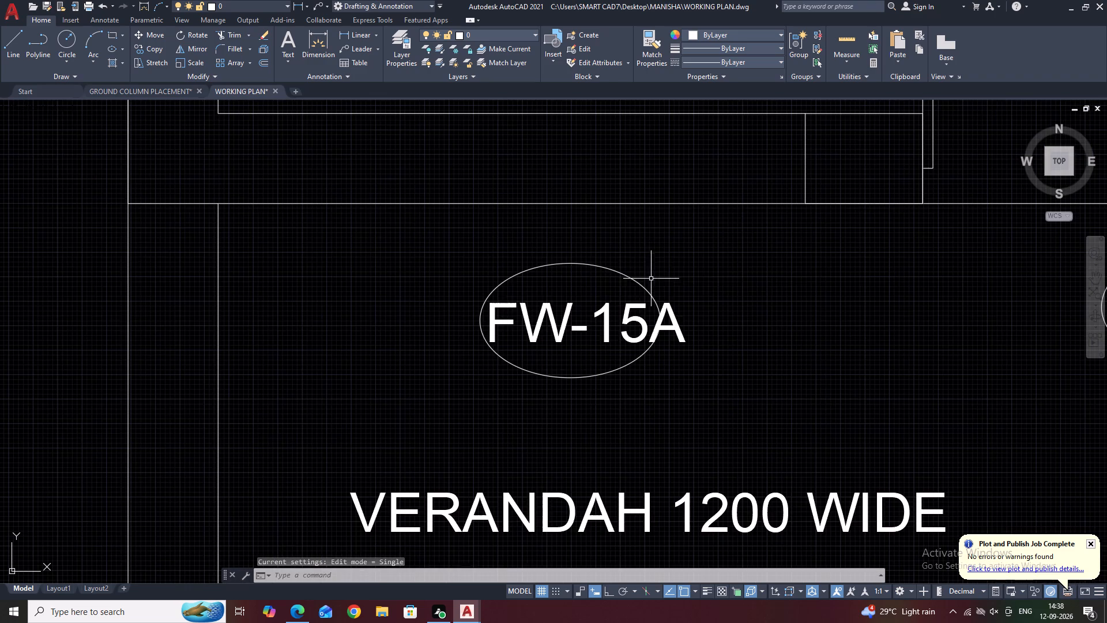
{"action": "left_click", "coordinate": [652, 266]}
{"action": "left_click", "coordinate": [609, 276]}
{"action": "key", "text": "s"}
{"action": "type", "text": "C"}
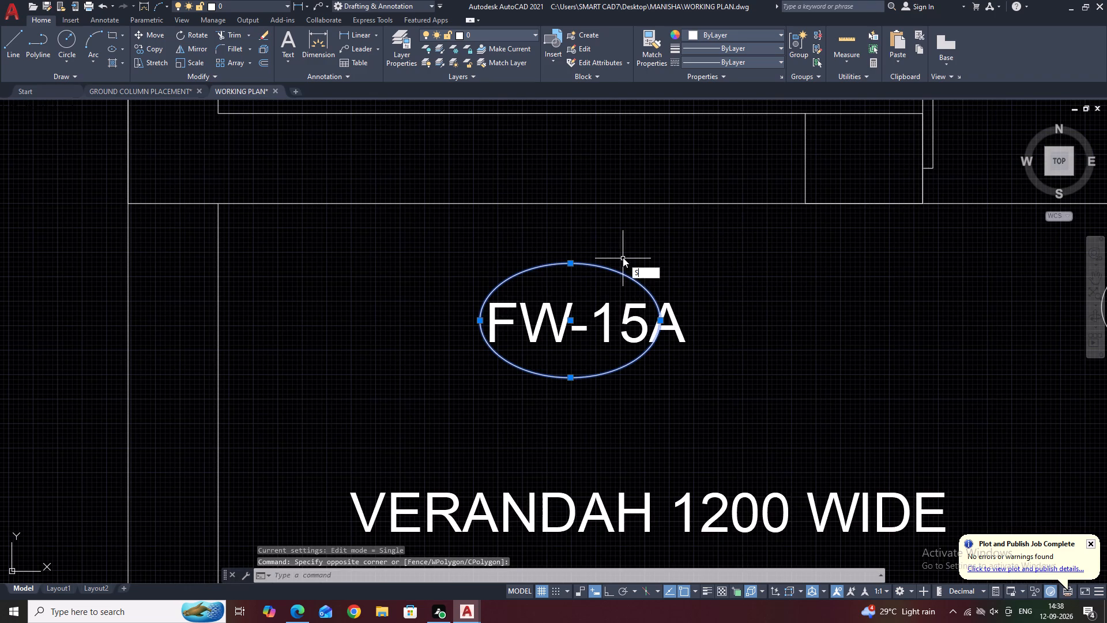
{"action": "key", "text": "space"}
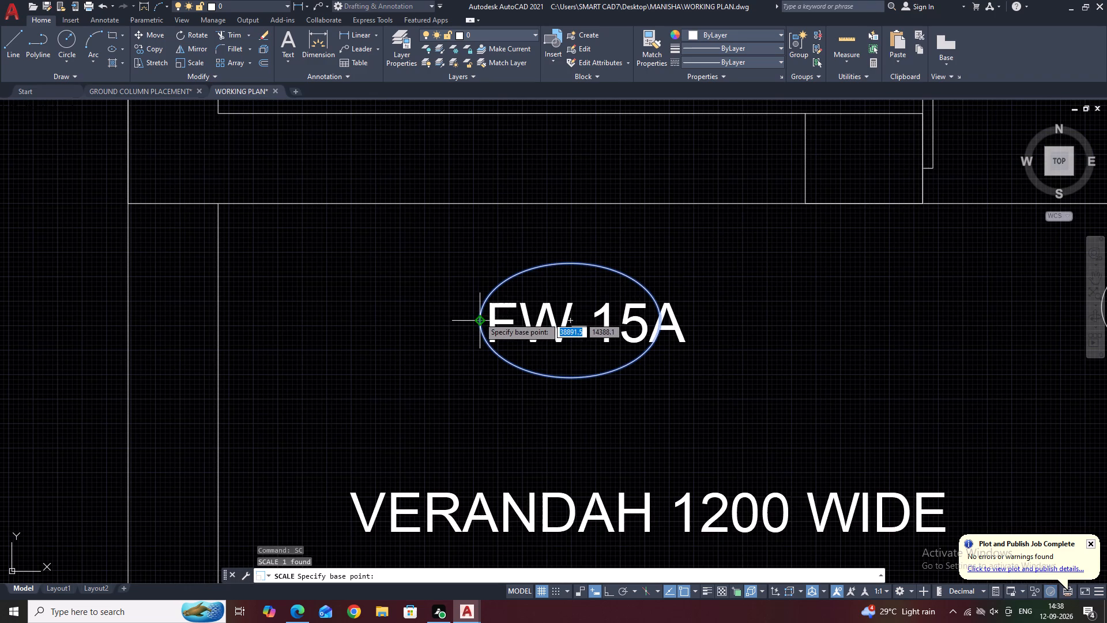
{"action": "left_click", "coordinate": [479, 317]}
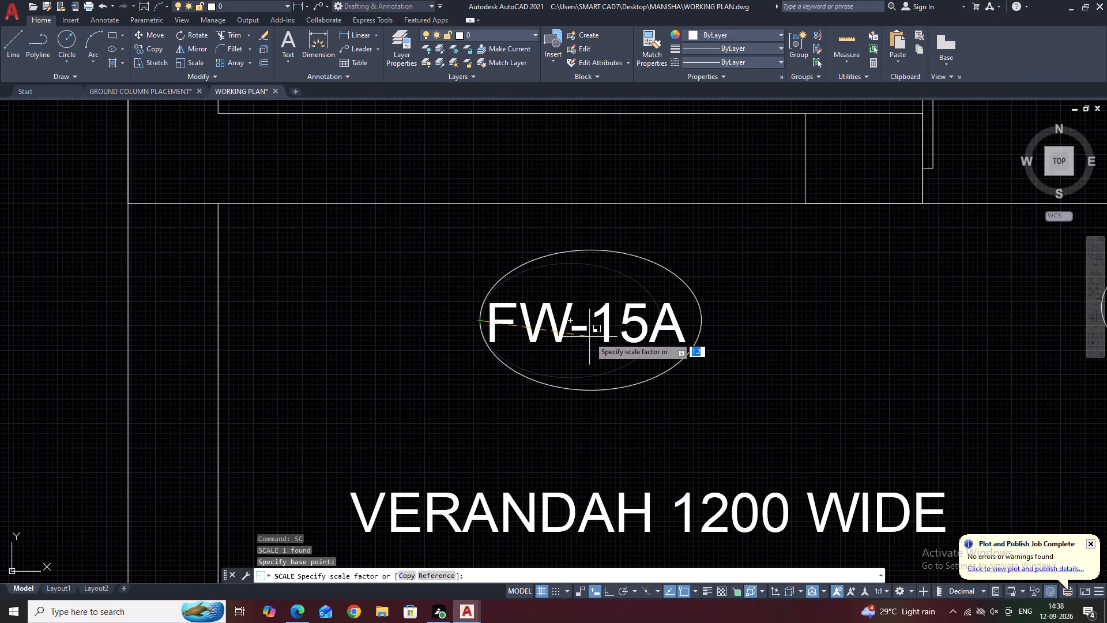
{"action": "left_click", "coordinate": [588, 336]}
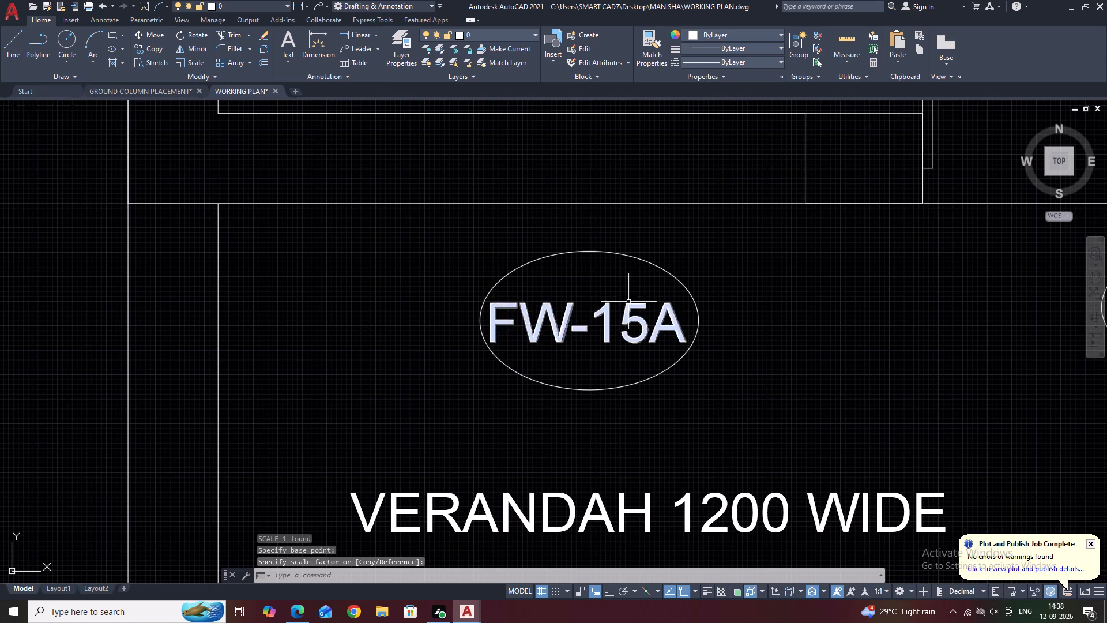
Erase the FW-12 tag in the verandah east of the double door, both text and ellipse.
{"action": "scroll", "coordinate": [629, 304], "scroll_direction": "down", "scroll_amount": 1}
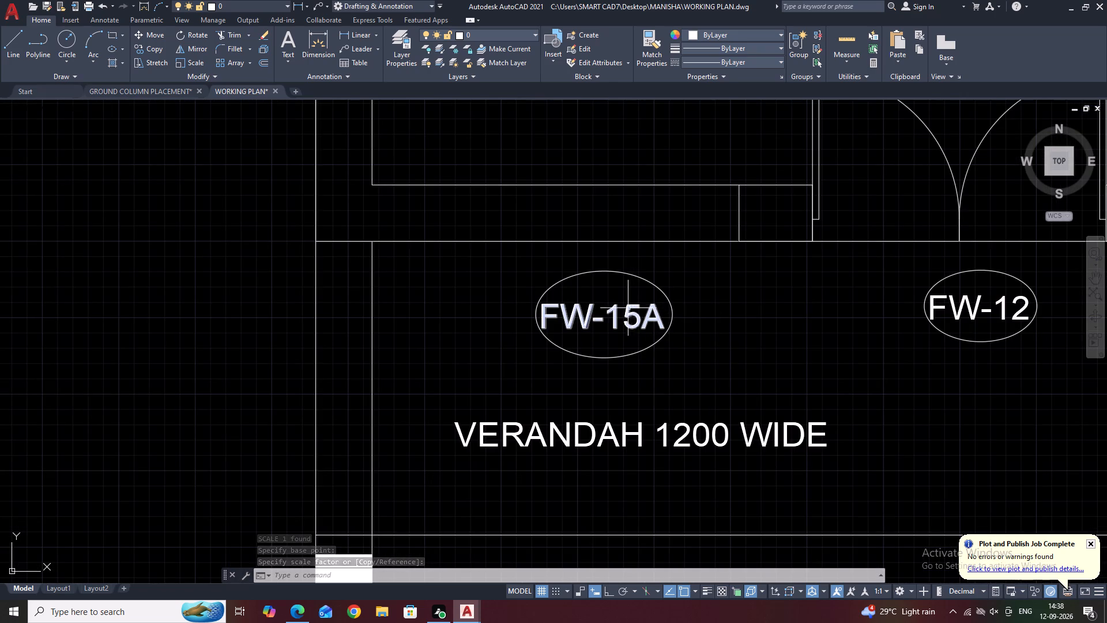
{"action": "scroll", "coordinate": [628, 308], "scroll_direction": "up", "scroll_amount": 1}
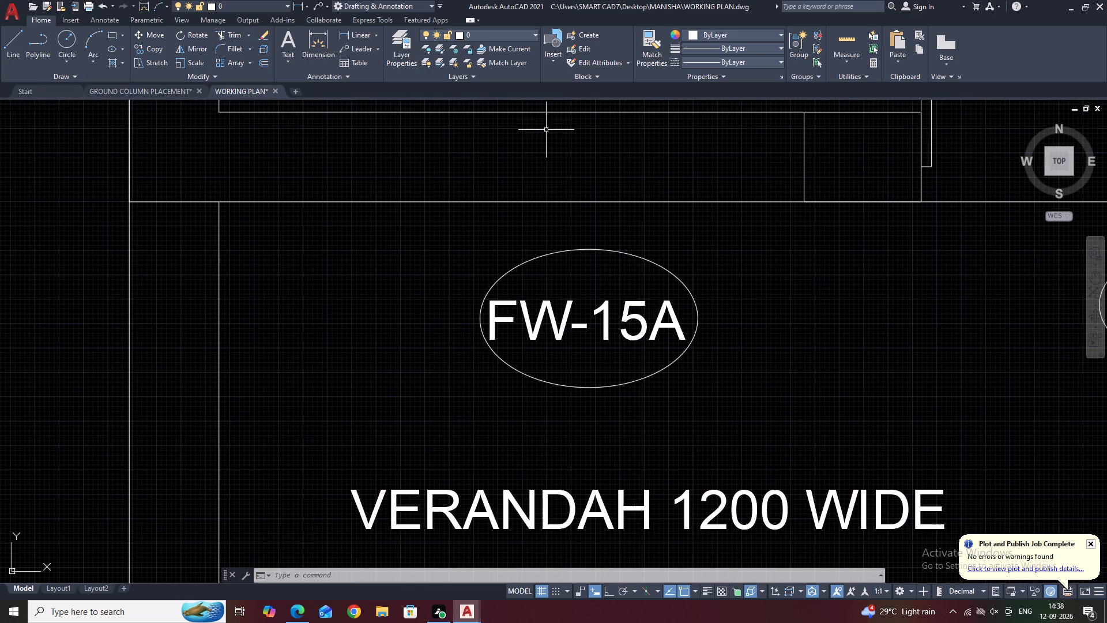
{"action": "scroll", "coordinate": [465, 237], "scroll_direction": "down", "scroll_amount": 3}
{"action": "middle_click_drag", "start_coordinate": [769, 333], "coordinate": [652, 303]}
{"action": "scroll", "coordinate": [779, 296], "scroll_direction": "up", "scroll_amount": 2}
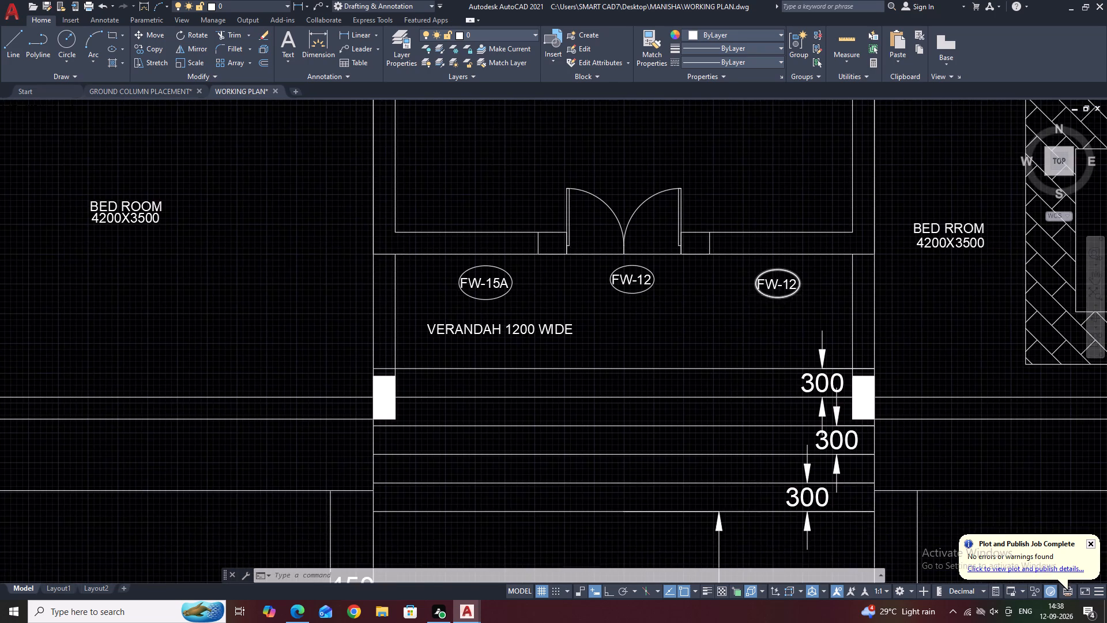
{"action": "left_click_drag", "start_coordinate": [834, 335], "coordinate": [807, 279]}
{"action": "left_click", "coordinate": [692, 214]}
{"action": "right_click", "coordinate": [578, 241]}
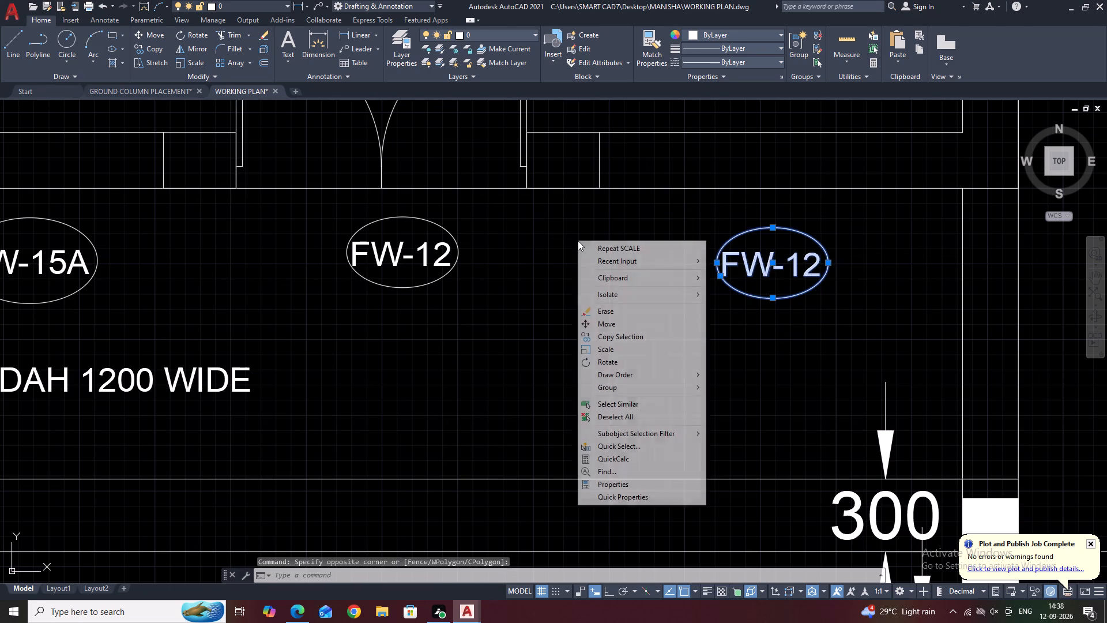
{"action": "left_click", "coordinate": [607, 310]}
Copy the FW-15A tag with its ellipse to the verandah east of the double door, level with the other tags.
{"action": "scroll", "coordinate": [765, 311], "scroll_direction": "down", "scroll_amount": 3}
{"action": "scroll", "coordinate": [582, 318], "scroll_direction": "up", "scroll_amount": 3}
{"action": "left_click_drag", "start_coordinate": [669, 306], "coordinate": [660, 290]}
{"action": "left_click", "coordinate": [543, 234]}
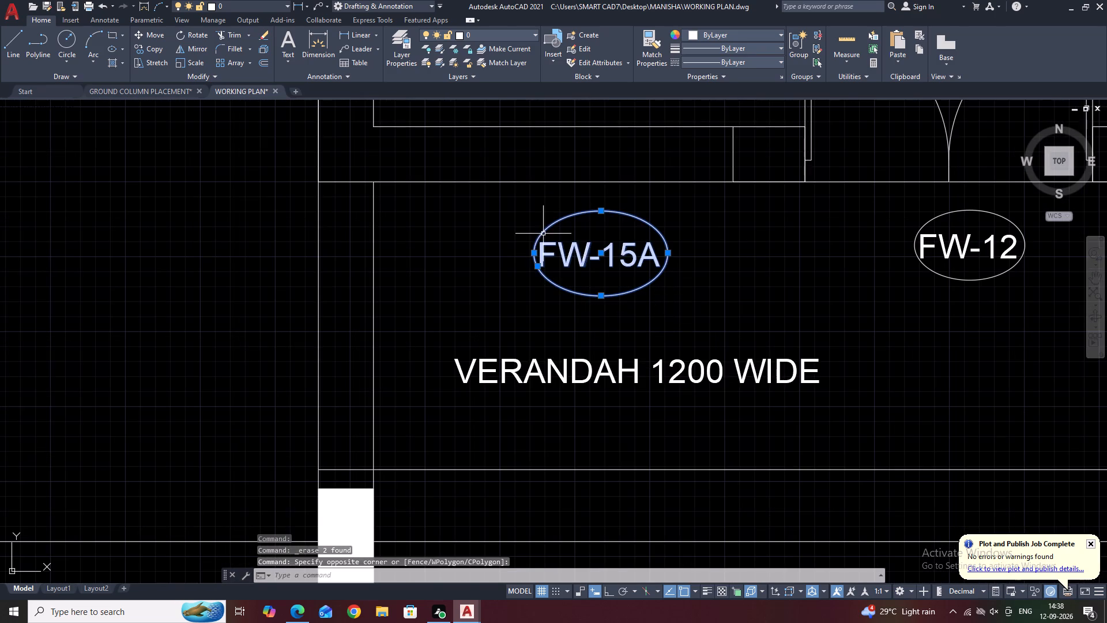
{"action": "left_click", "coordinate": [155, 47]}
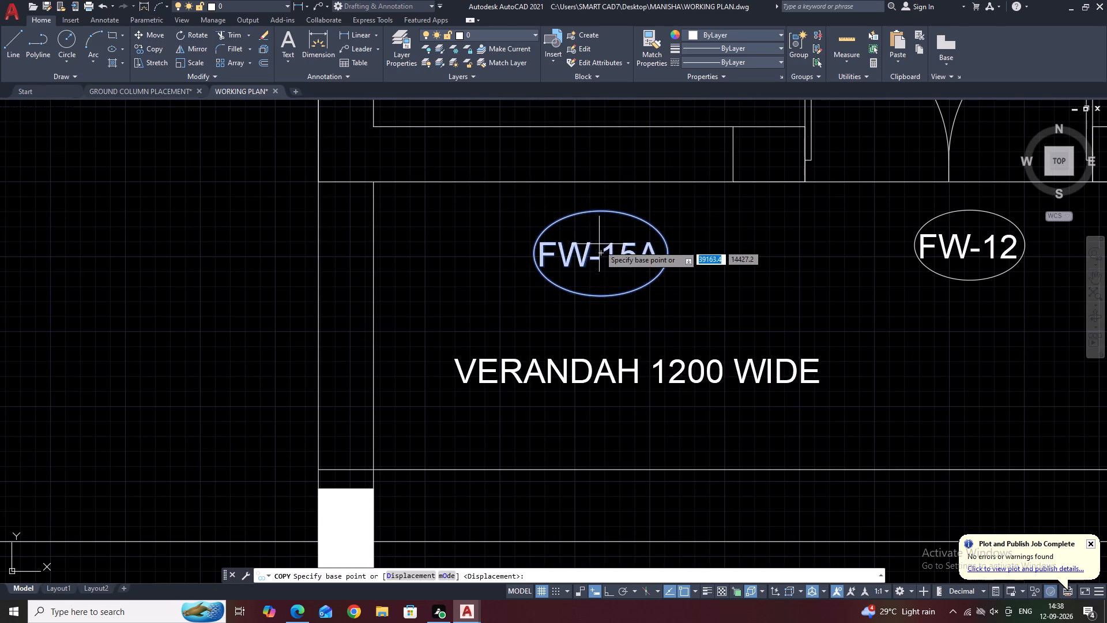
{"action": "left_click", "coordinate": [601, 252]}
{"action": "middle_click_drag", "start_coordinate": [809, 271], "coordinate": [363, 197]}
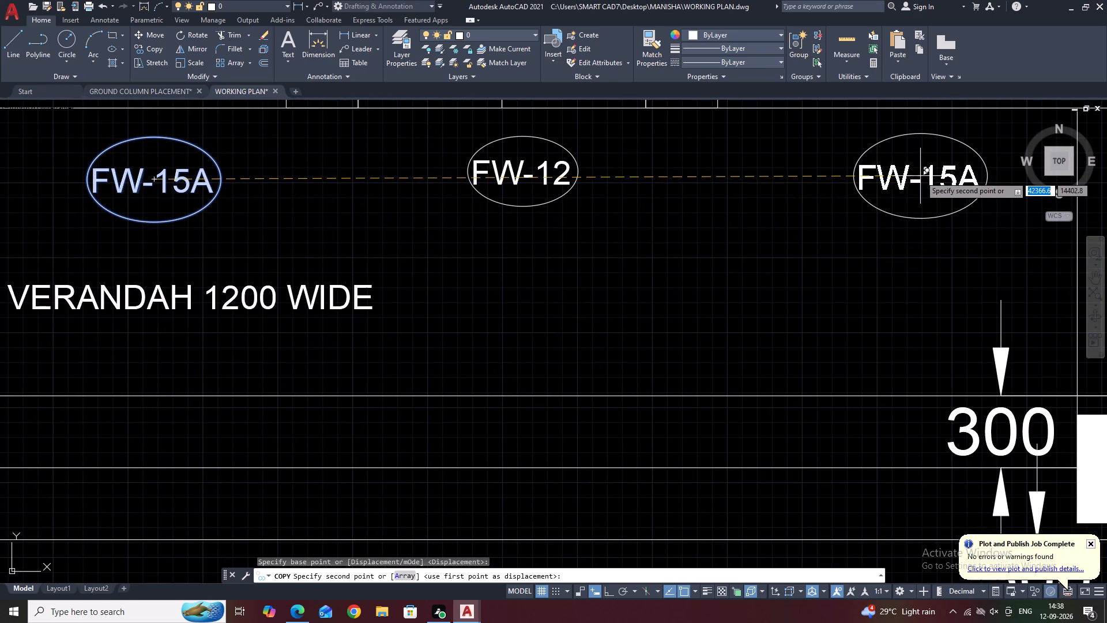
{"action": "left_click", "coordinate": [920, 172]}
{"action": "right_click", "coordinate": [920, 172]}
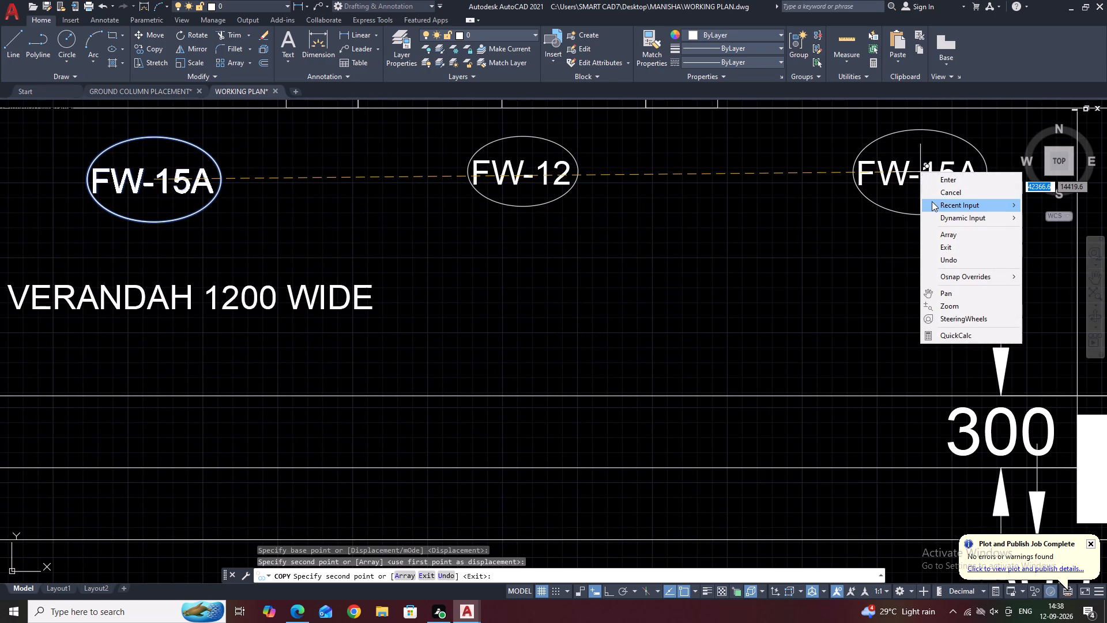
{"action": "left_click", "coordinate": [936, 194]}
Move the VERANDAH 1200 WIDE label east so it sits below the FW-12 tag in the middle of the verandah.
{"action": "scroll", "coordinate": [686, 219], "scroll_direction": "down", "scroll_amount": 2}
{"action": "middle_click_drag", "start_coordinate": [776, 302], "coordinate": [791, 378]}
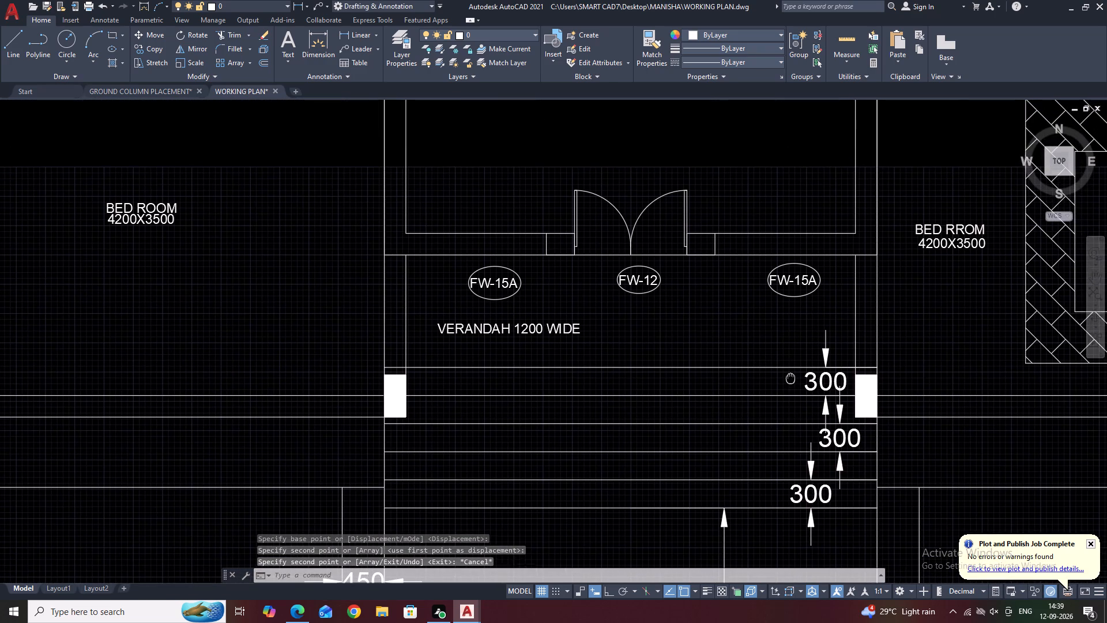
{"action": "middle_click_drag", "start_coordinate": [791, 378], "coordinate": [792, 379]}
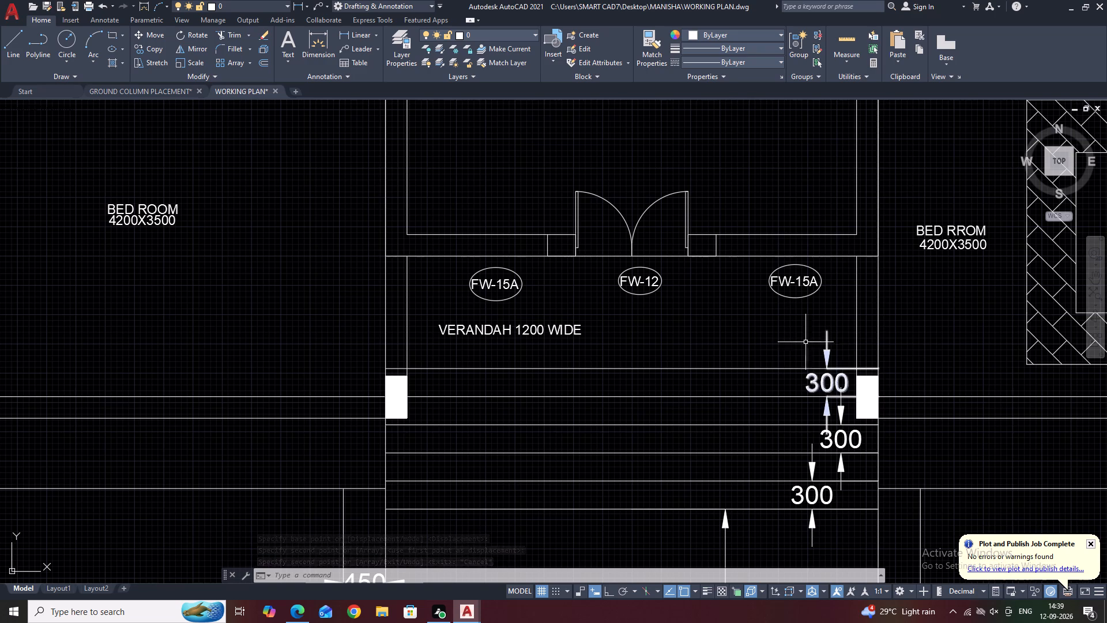
{"action": "middle_click_drag", "start_coordinate": [711, 283], "coordinate": [790, 396]}
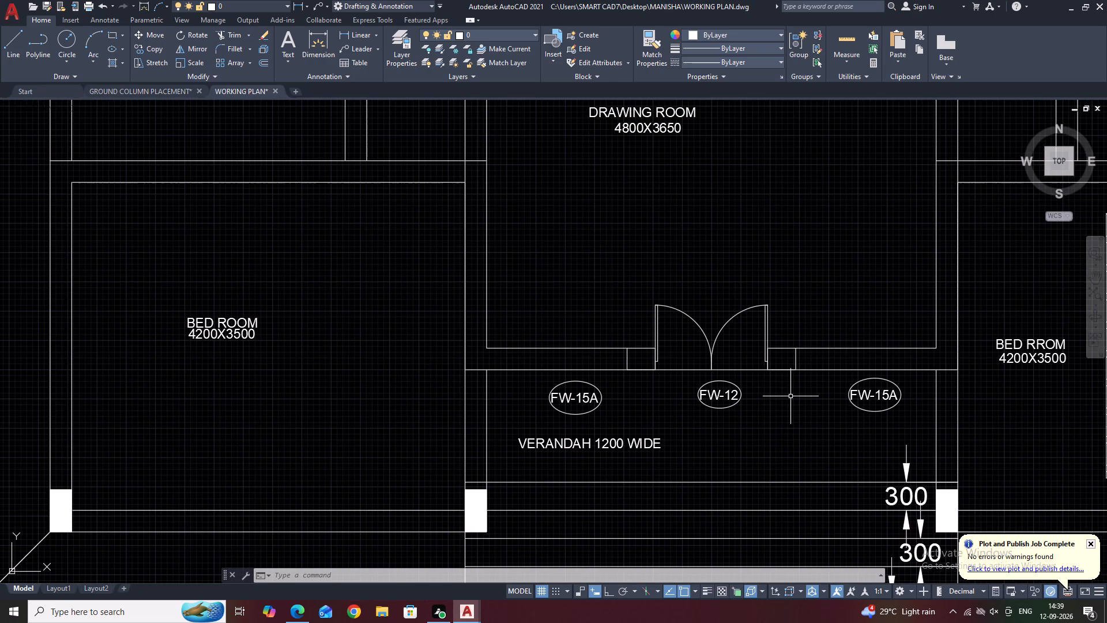
{"action": "middle_click_drag", "start_coordinate": [680, 508], "coordinate": [740, 426]}
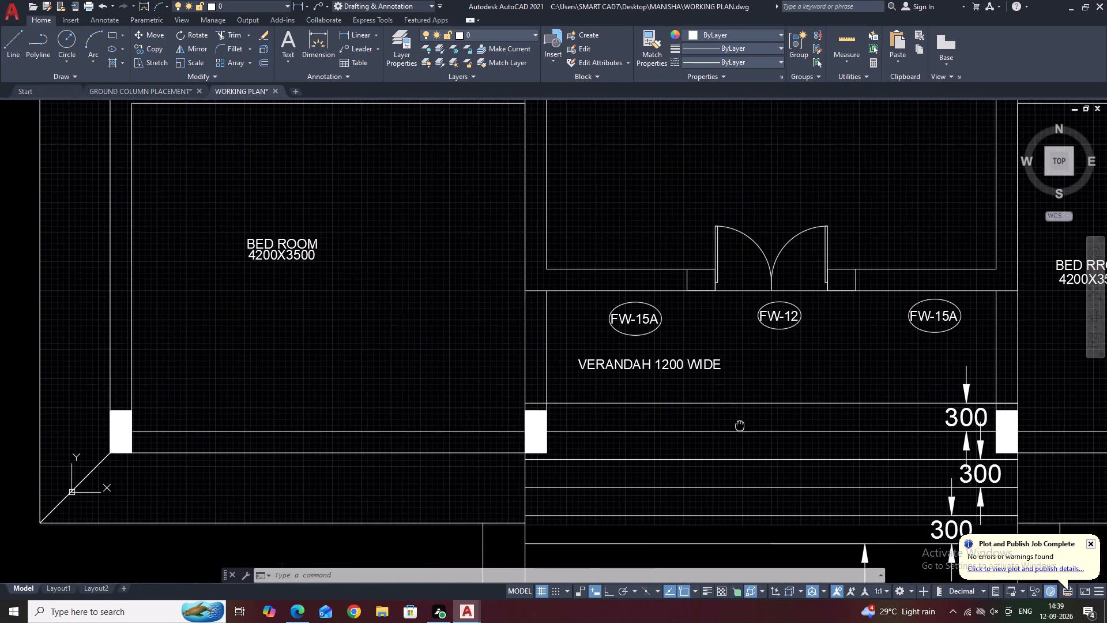
{"action": "scroll", "coordinate": [717, 385], "scroll_direction": "up", "scroll_amount": 3}
{"action": "left_click_drag", "start_coordinate": [868, 389], "coordinate": [705, 263]}
{"action": "scroll", "coordinate": [724, 268], "scroll_direction": "down", "scroll_amount": 1}
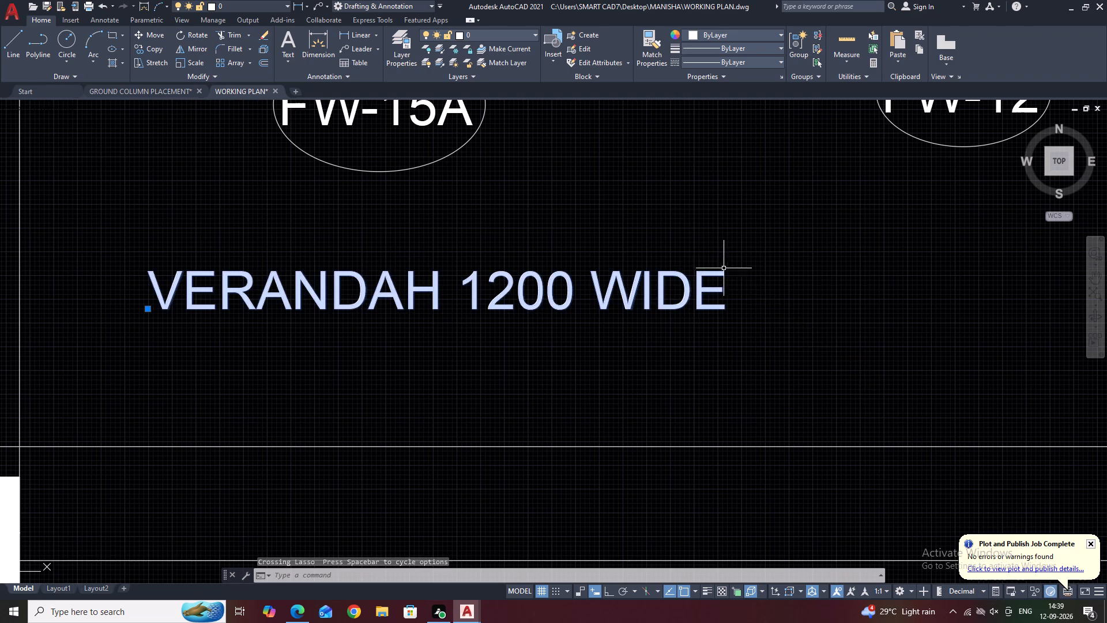
{"action": "scroll", "coordinate": [724, 268], "scroll_direction": "down", "scroll_amount": 1}
{"action": "left_click", "coordinate": [497, 284]}
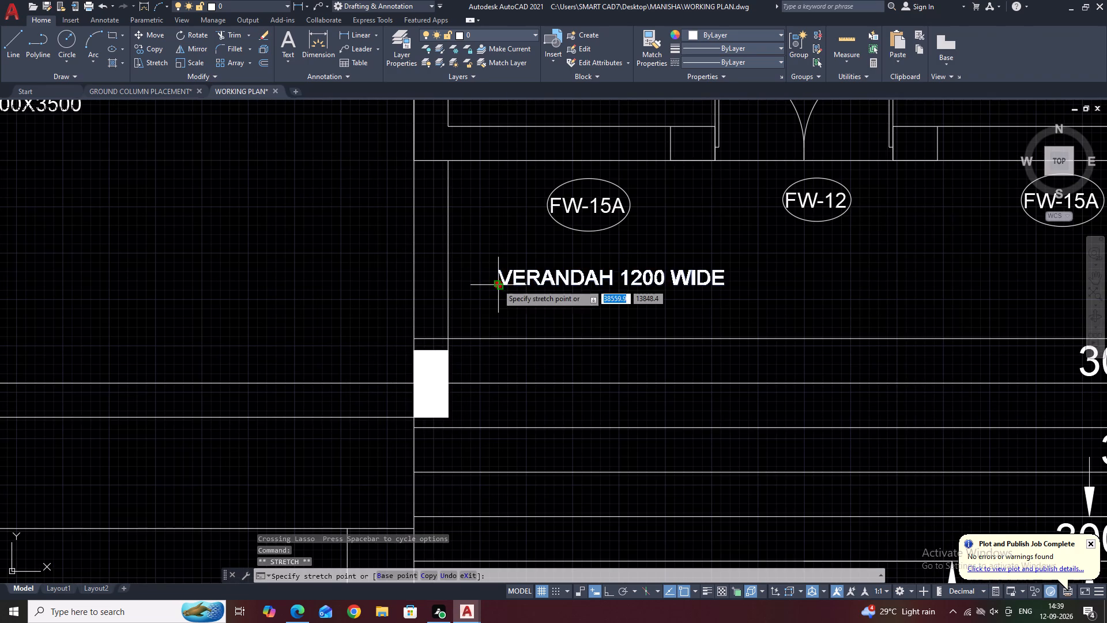
{"action": "left_click", "coordinate": [733, 289]}
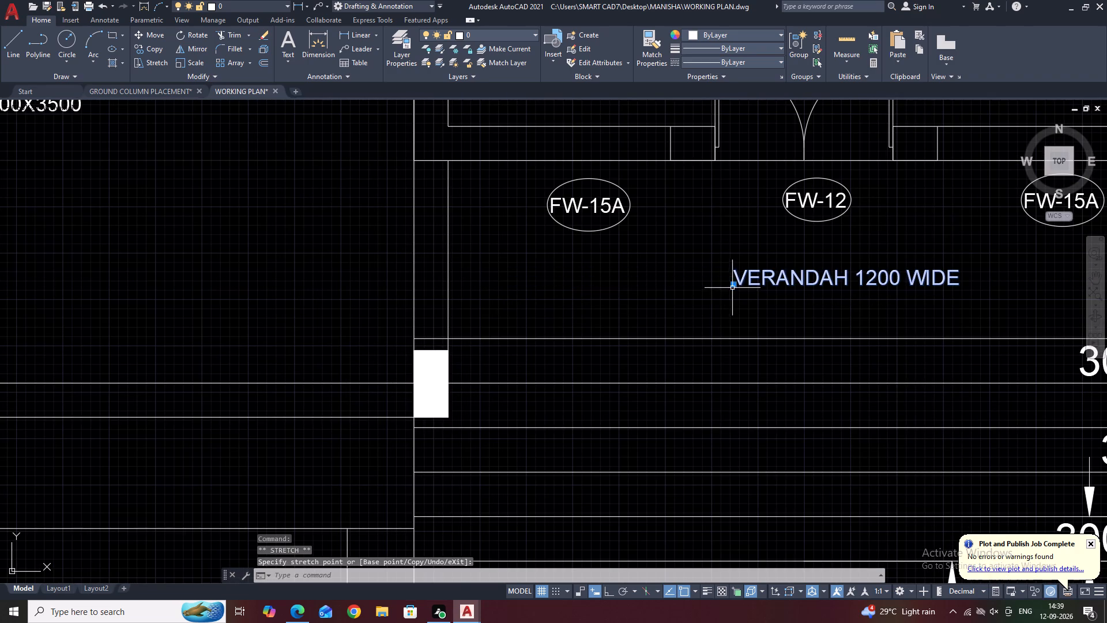
{"action": "middle_click_drag", "start_coordinate": [838, 251], "coordinate": [640, 320]}
{"action": "right_click", "coordinate": [740, 275]}
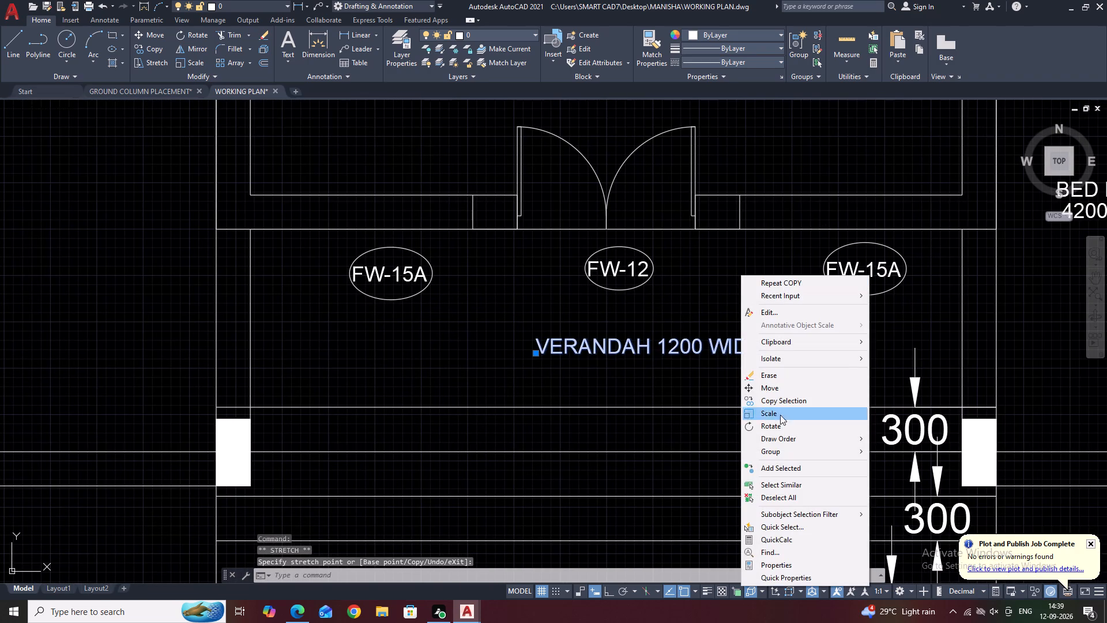
{"action": "left_click", "coordinate": [791, 499]}
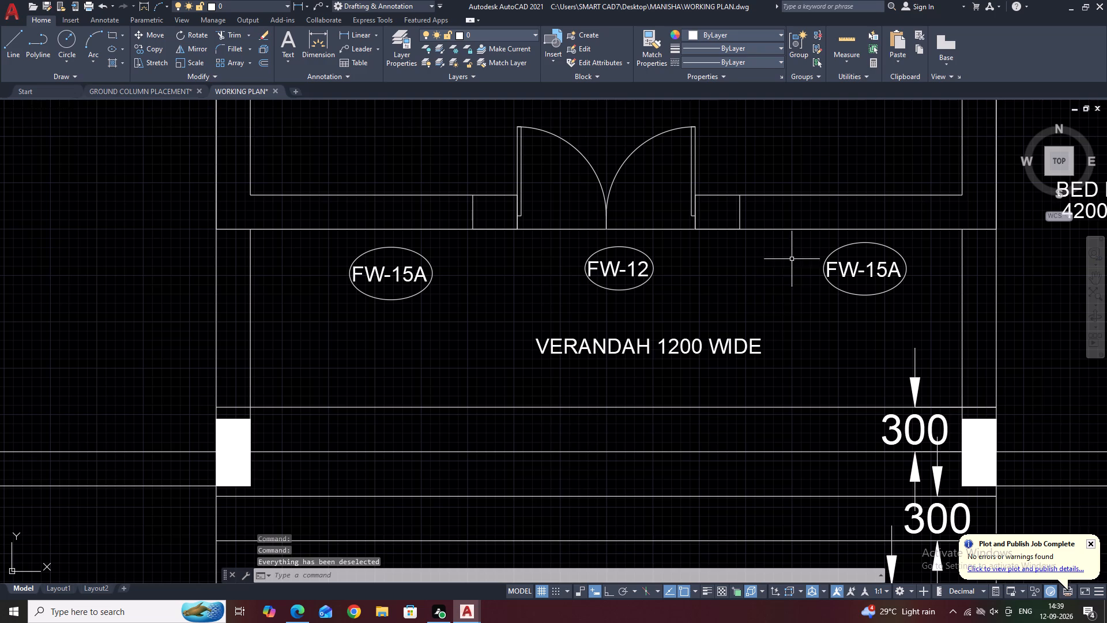
Copy the VERANDAH 1200 WIDE label to a second line directly beneath the original.
{"action": "middle_click_drag", "start_coordinate": [793, 272], "coordinate": [800, 332]}
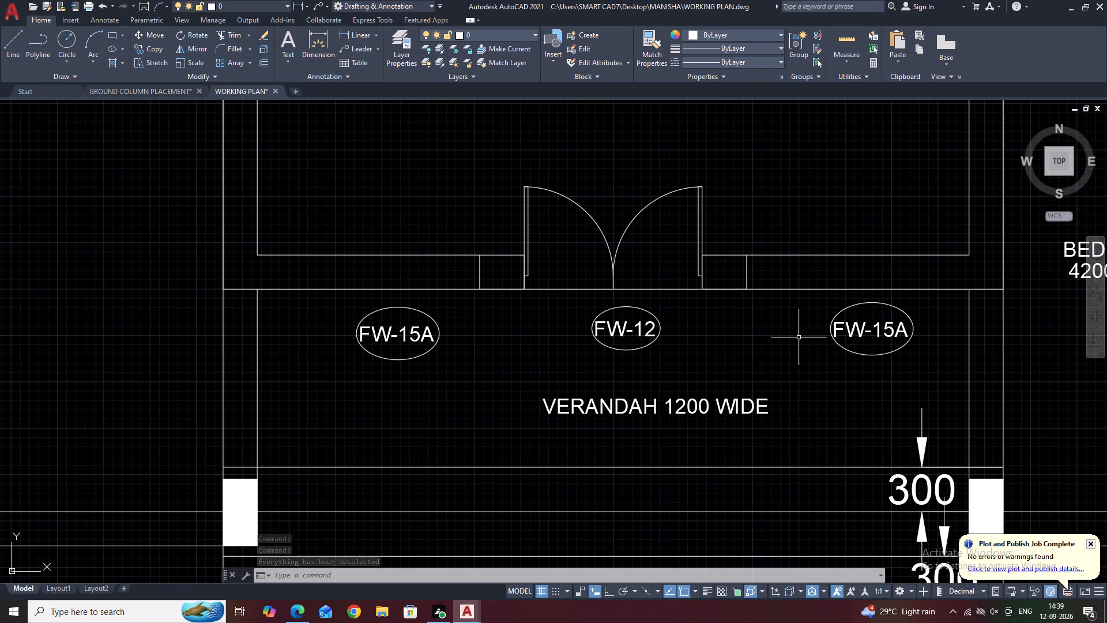
{"action": "scroll", "coordinate": [798, 337], "scroll_direction": "down", "scroll_amount": 3}
{"action": "middle_click_drag", "start_coordinate": [806, 367], "coordinate": [818, 420]}
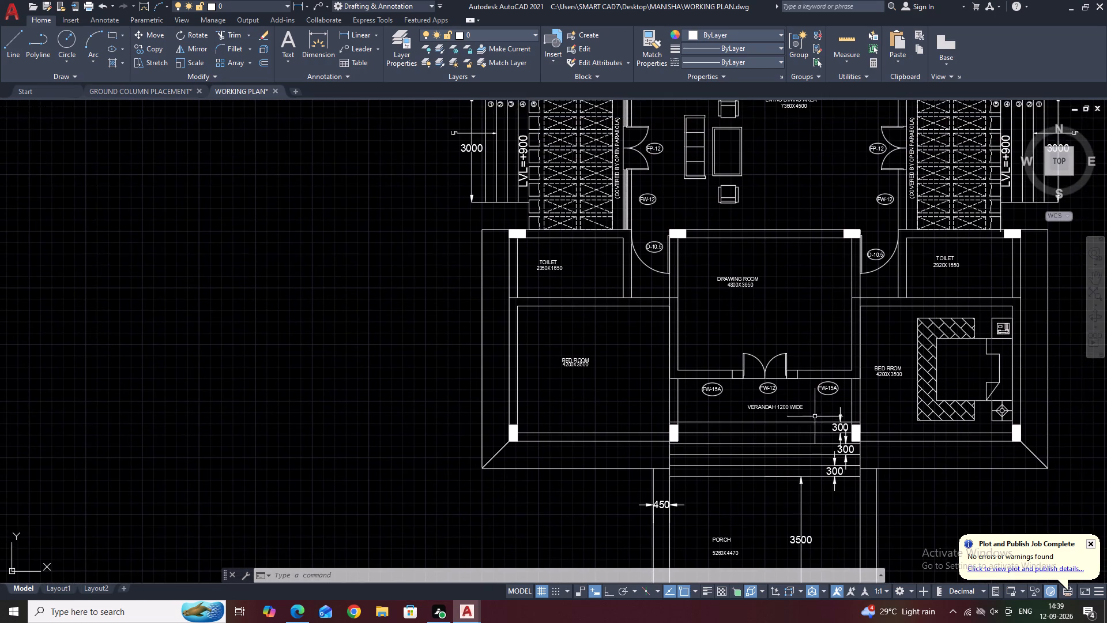
{"action": "scroll", "coordinate": [808, 399], "scroll_direction": "up", "scroll_amount": 2}
{"action": "left_click_drag", "start_coordinate": [799, 446], "coordinate": [792, 444]}
{"action": "left_click", "coordinate": [767, 407]}
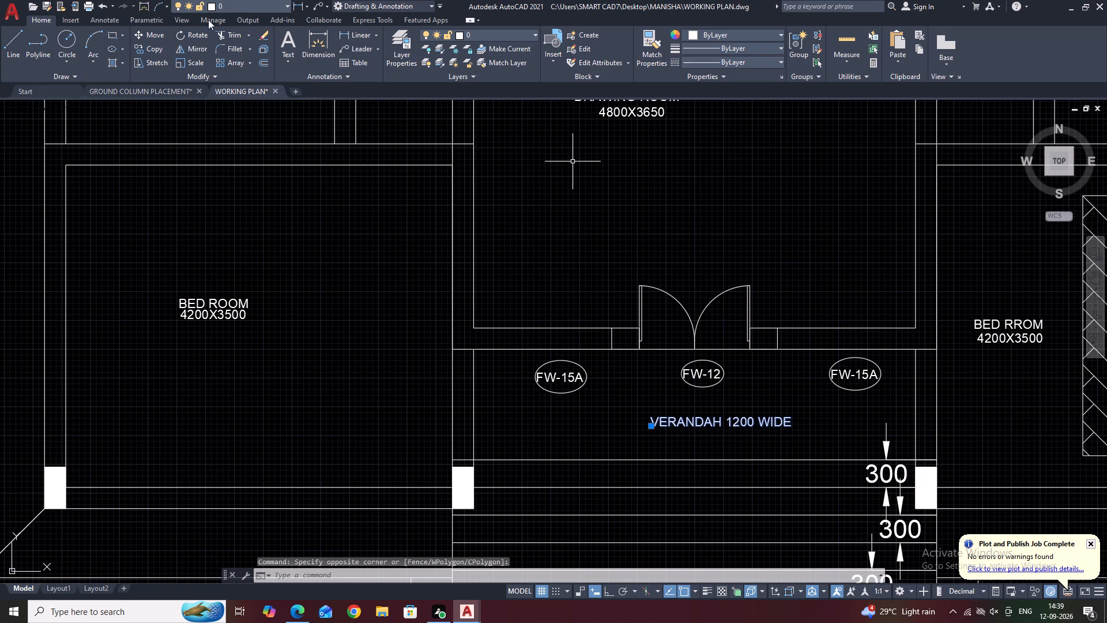
{"action": "left_click", "coordinate": [160, 47]}
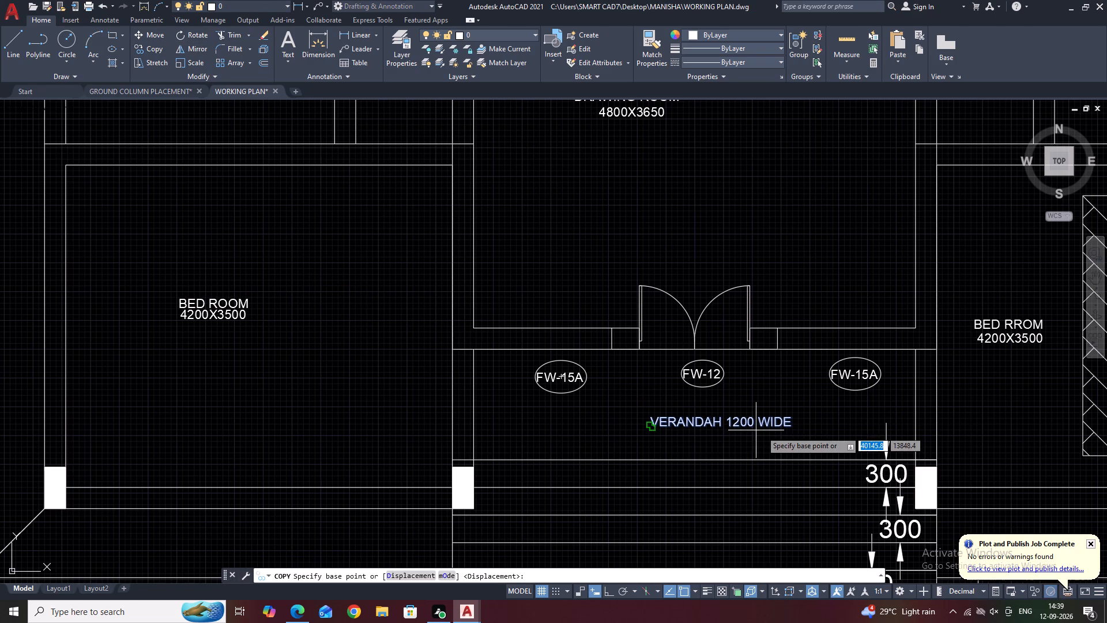
{"action": "left_click", "coordinate": [816, 416]}
{"action": "left_click", "coordinate": [809, 433]}
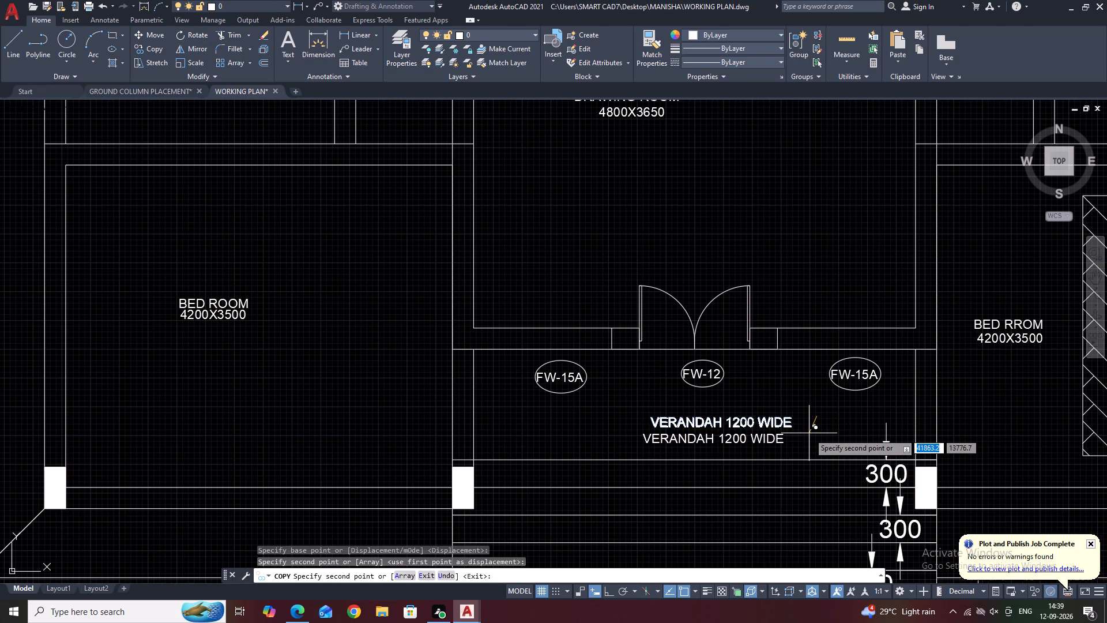
{"action": "right_click", "coordinate": [769, 449]}
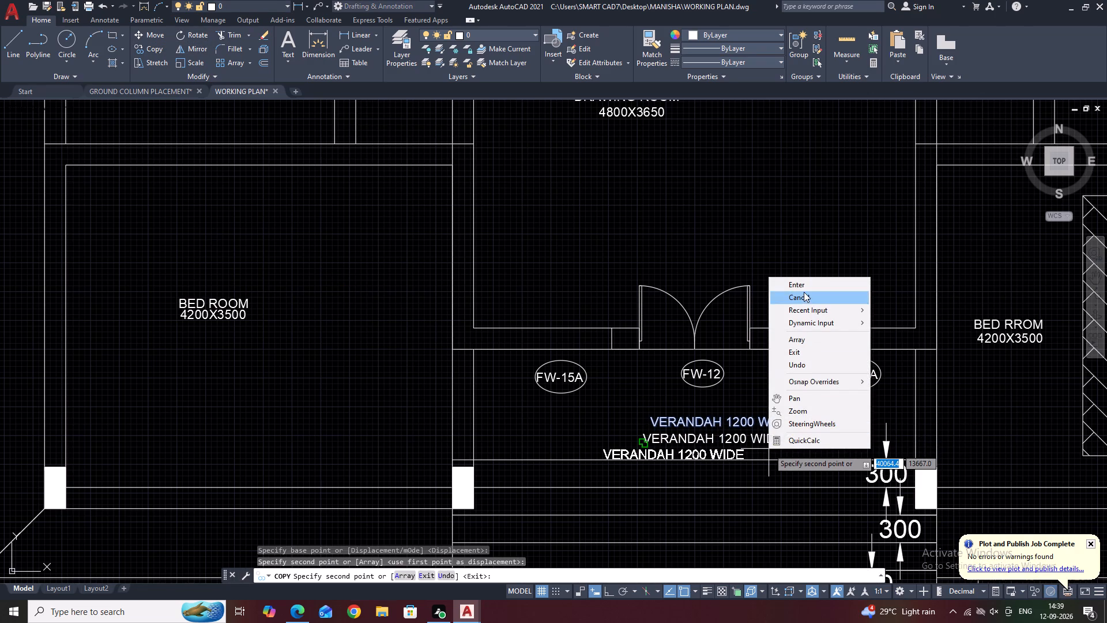
{"action": "left_click", "coordinate": [801, 284]}
Change the text of the lower verandah label copy to LVL=+900.
{"action": "middle_click_drag", "start_coordinate": [773, 454], "coordinate": [860, 374]}
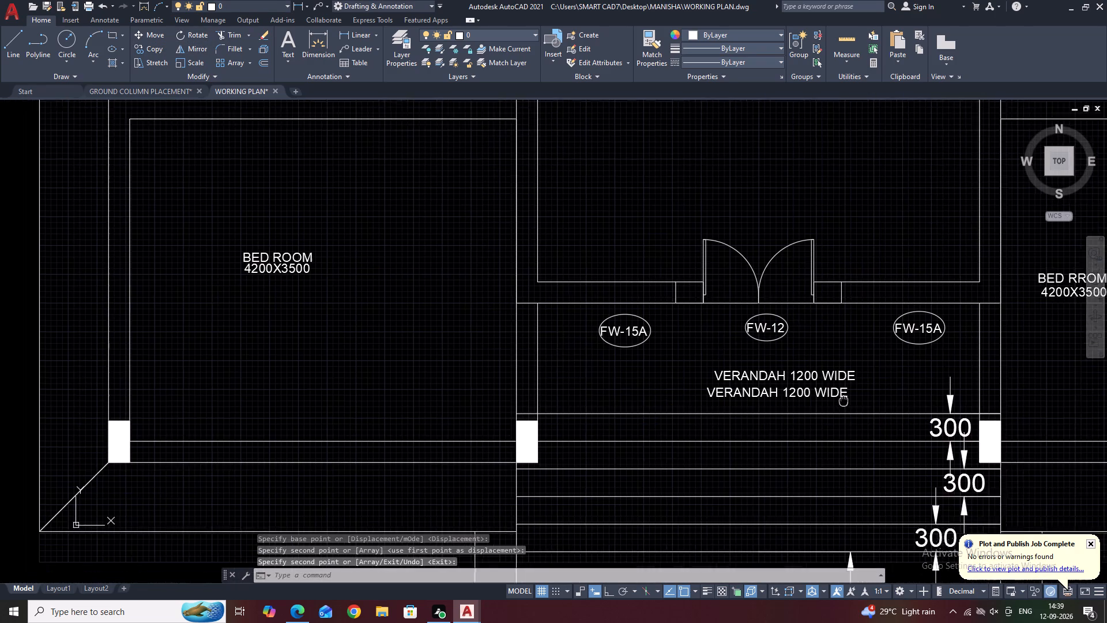
{"action": "scroll", "coordinate": [847, 373], "scroll_direction": "up", "scroll_amount": 1}
{"action": "double_click", "coordinate": [831, 343]}
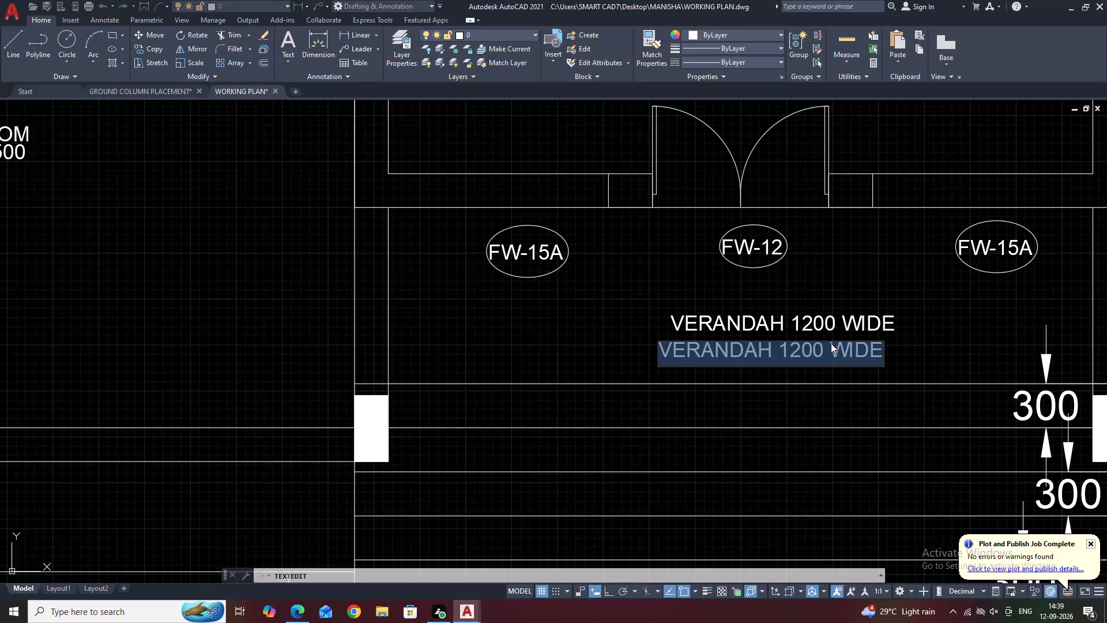
{"action": "type", "text": "48"}
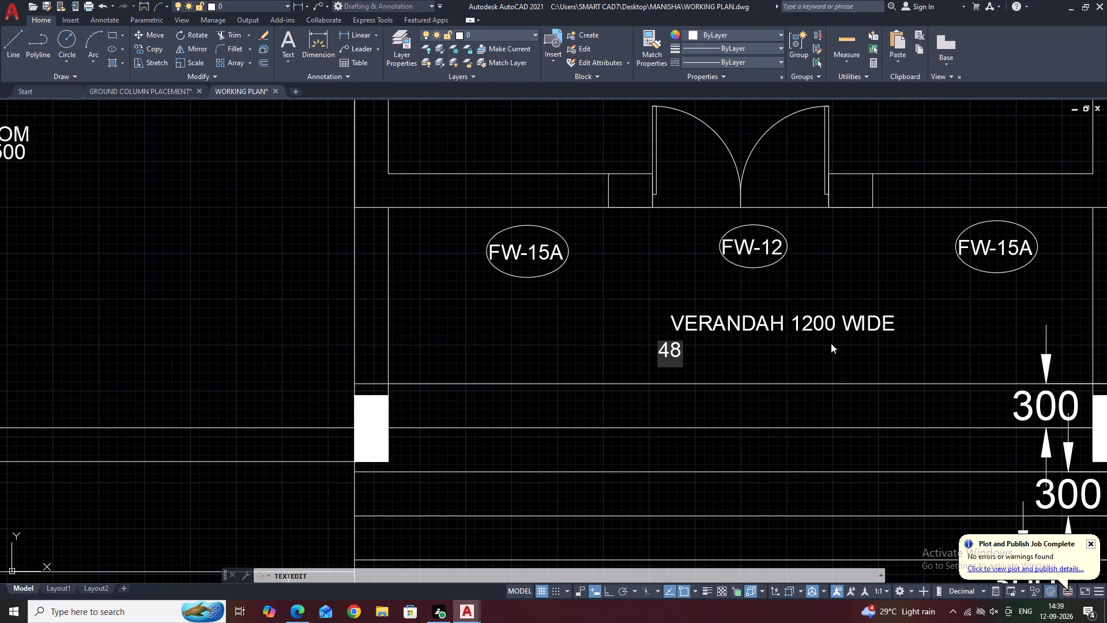
{"action": "key", "text": "BackSpace"}
{"action": "key", "text": "BackSpace"}
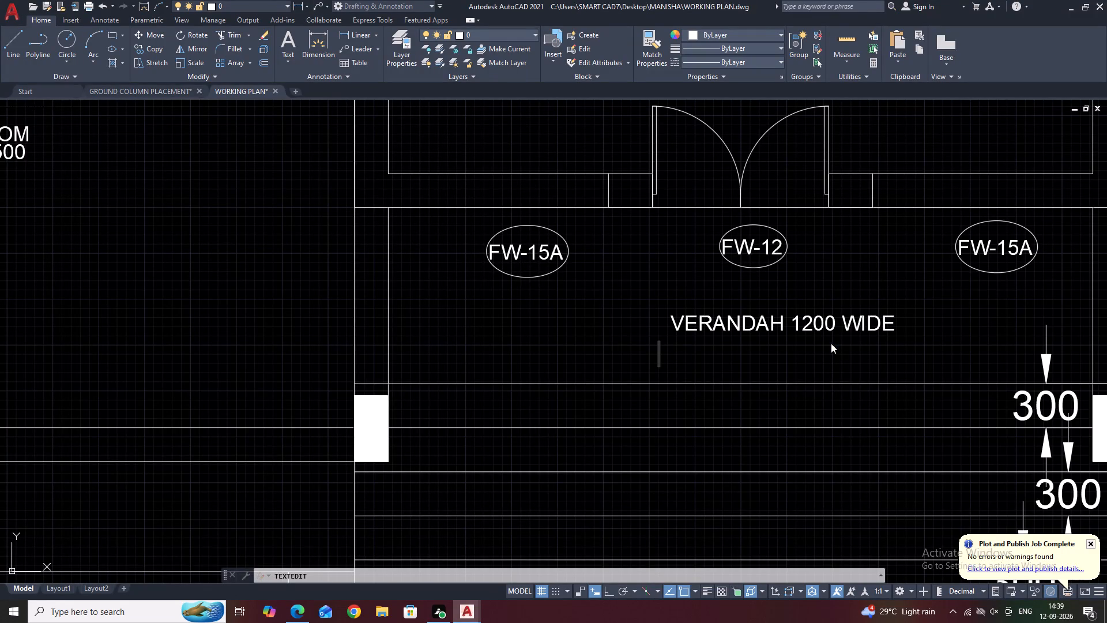
{"action": "type", "text": "LV"}
{"action": "key", "text": "l"}
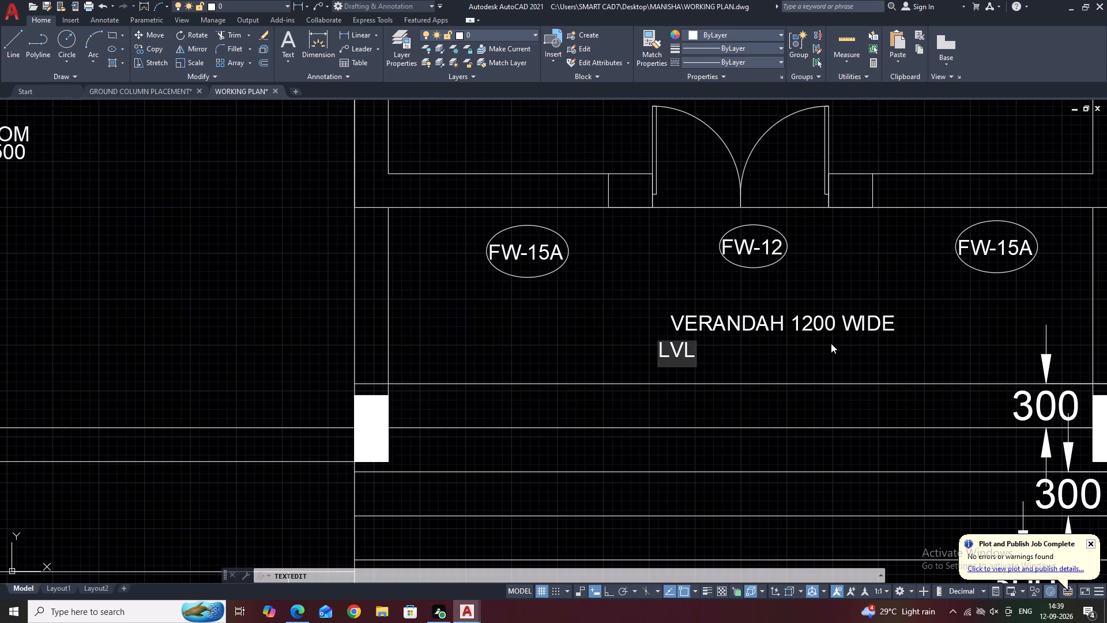
{"action": "key", "text": "equal"}
{"action": "type", "text": "=90"}
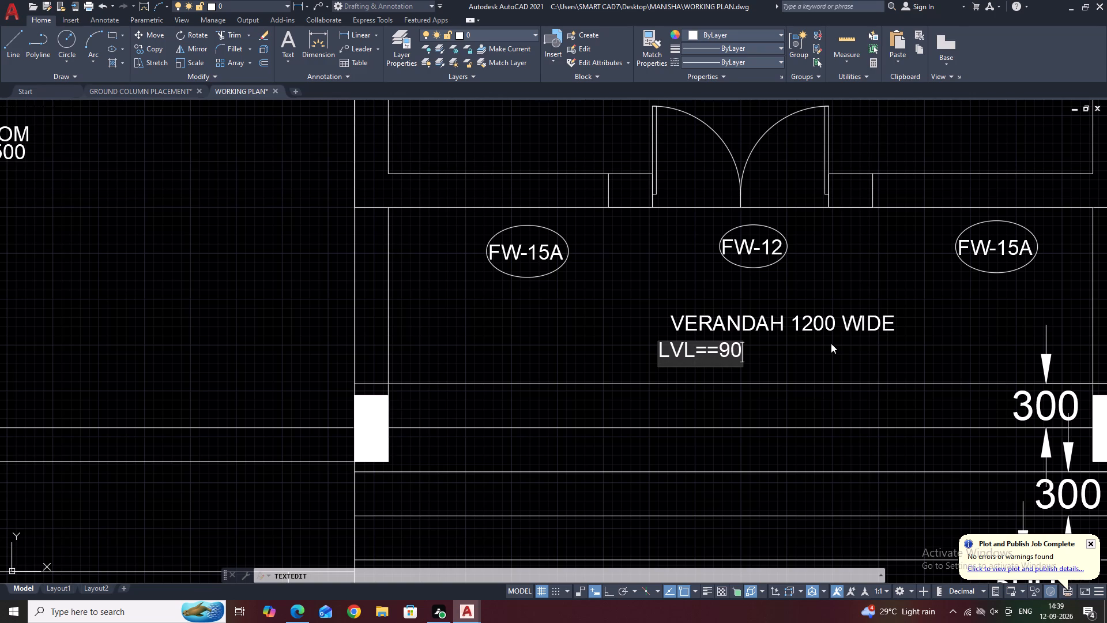
{"action": "key", "text": "BackSpace"}
{"action": "key", "text": "BackSpace"}
{"action": "key", "text": "BackSpace"}
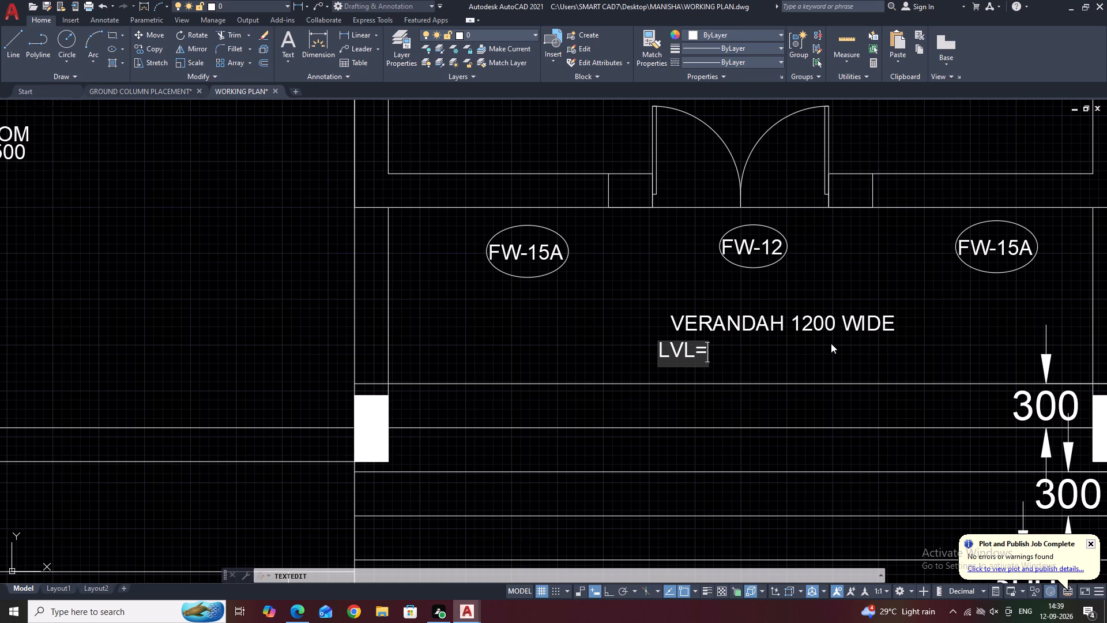
{"action": "key", "text": "shift+plus"}
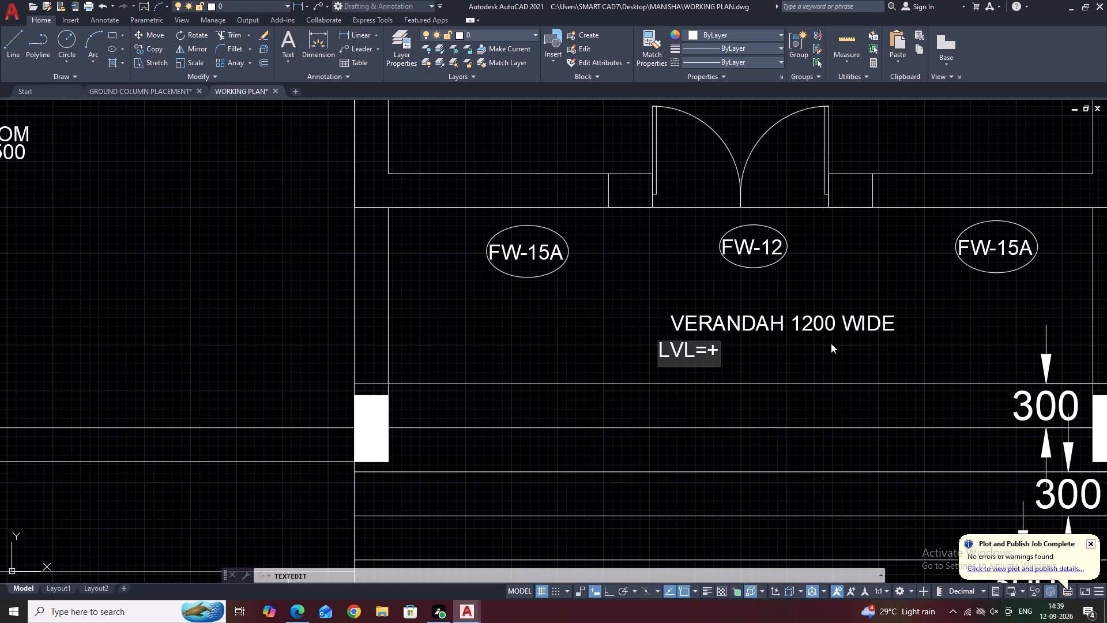
{"action": "type", "text": "900"}
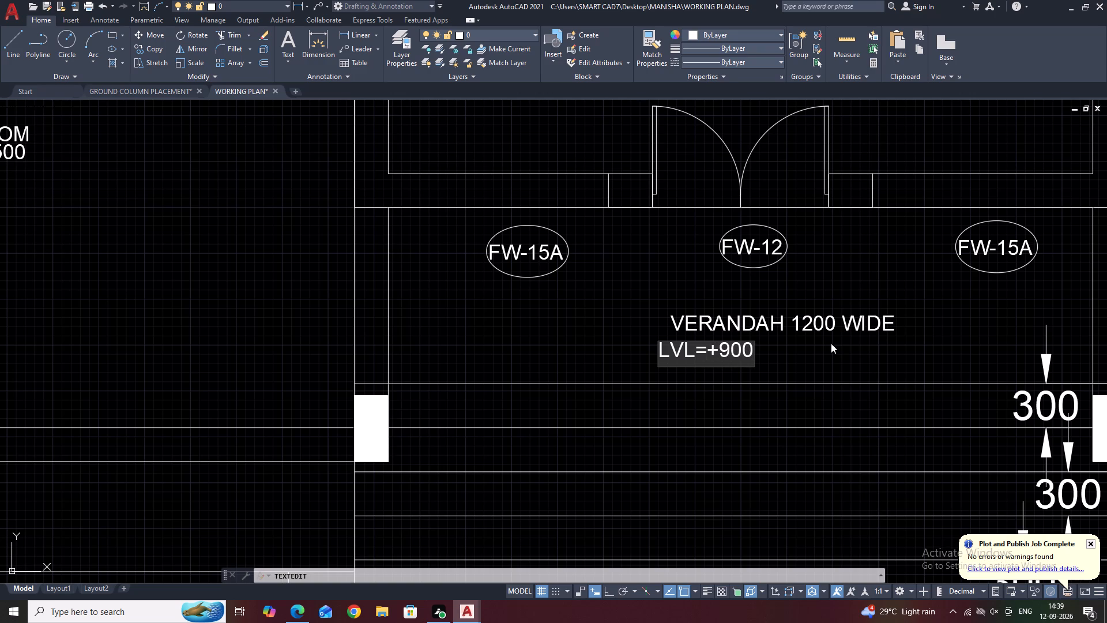
{"action": "left_click", "coordinate": [834, 361]}
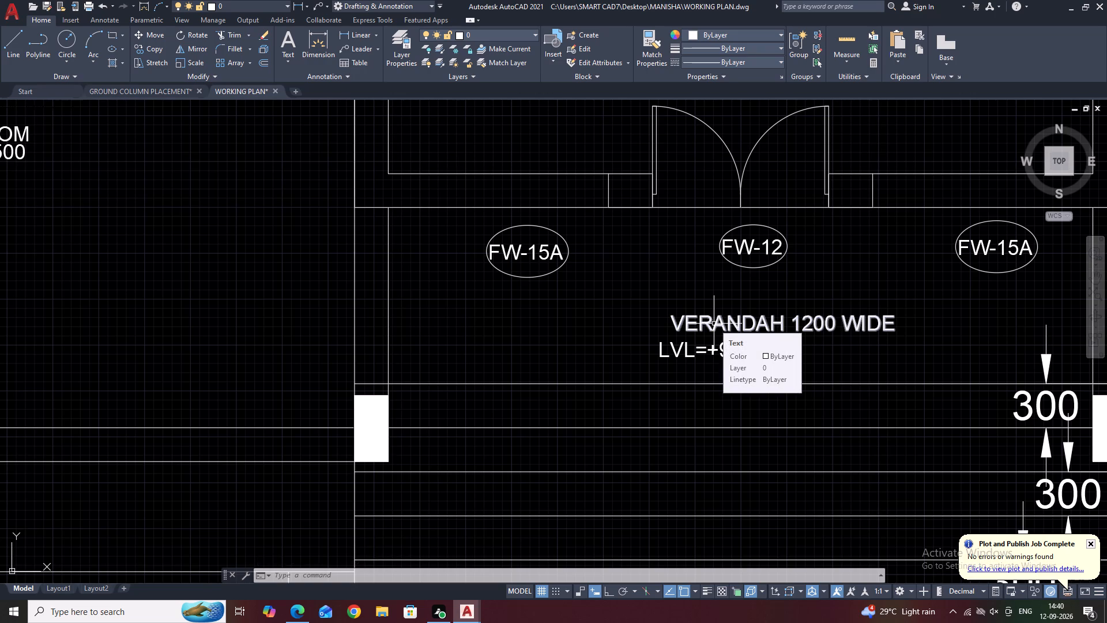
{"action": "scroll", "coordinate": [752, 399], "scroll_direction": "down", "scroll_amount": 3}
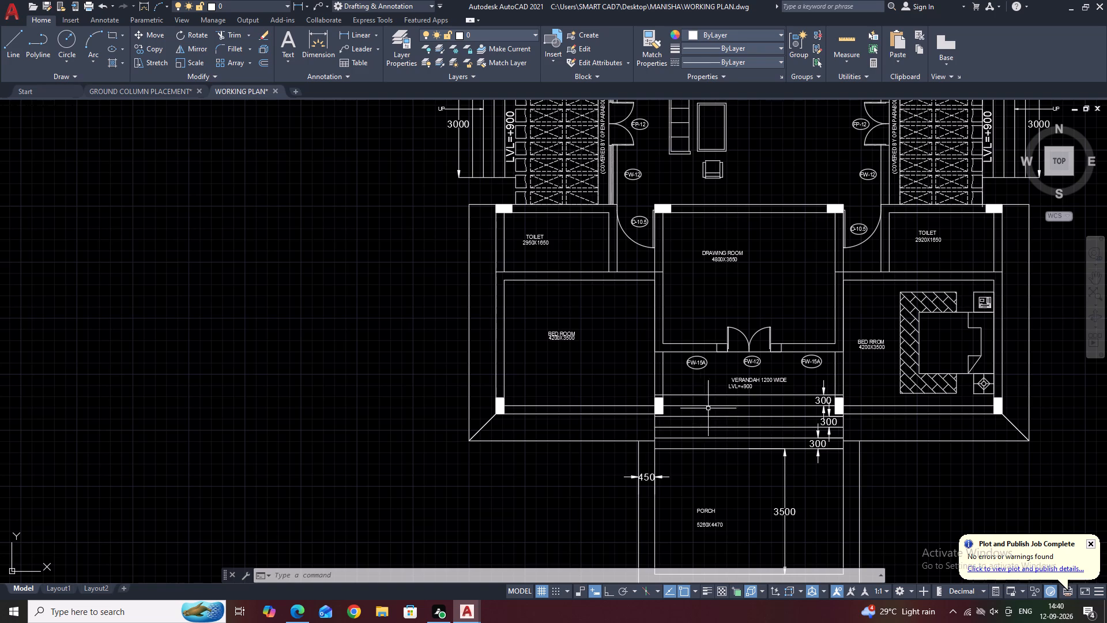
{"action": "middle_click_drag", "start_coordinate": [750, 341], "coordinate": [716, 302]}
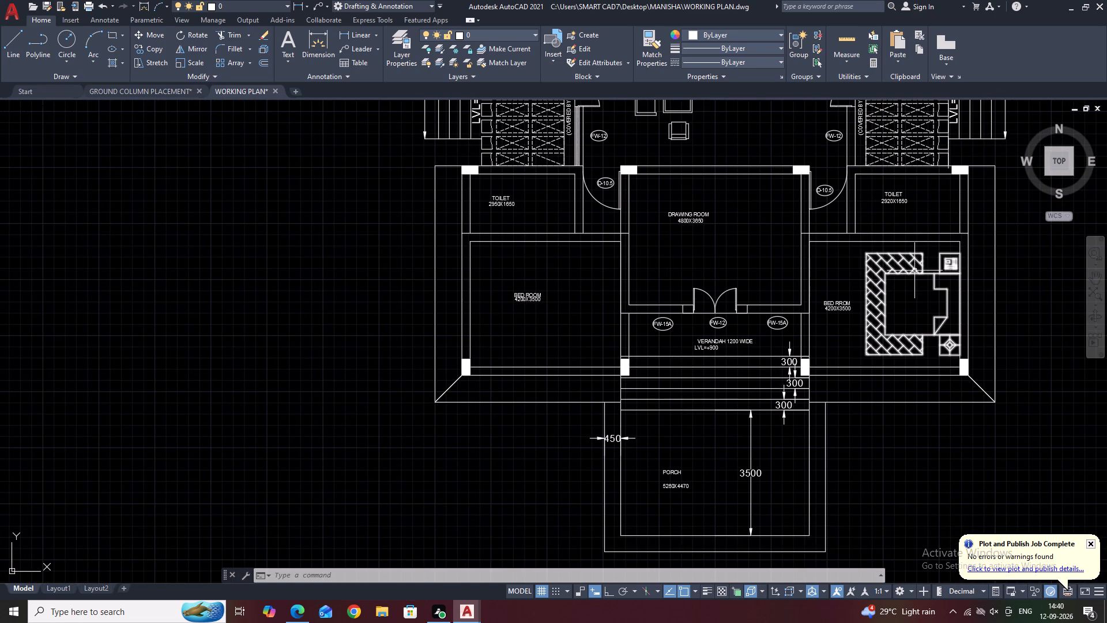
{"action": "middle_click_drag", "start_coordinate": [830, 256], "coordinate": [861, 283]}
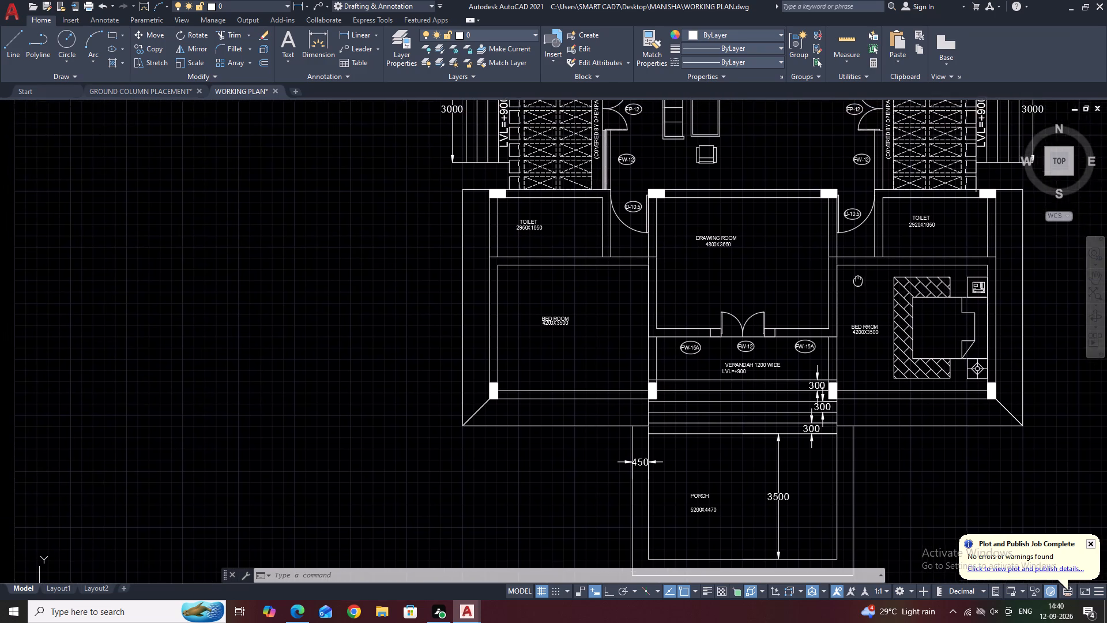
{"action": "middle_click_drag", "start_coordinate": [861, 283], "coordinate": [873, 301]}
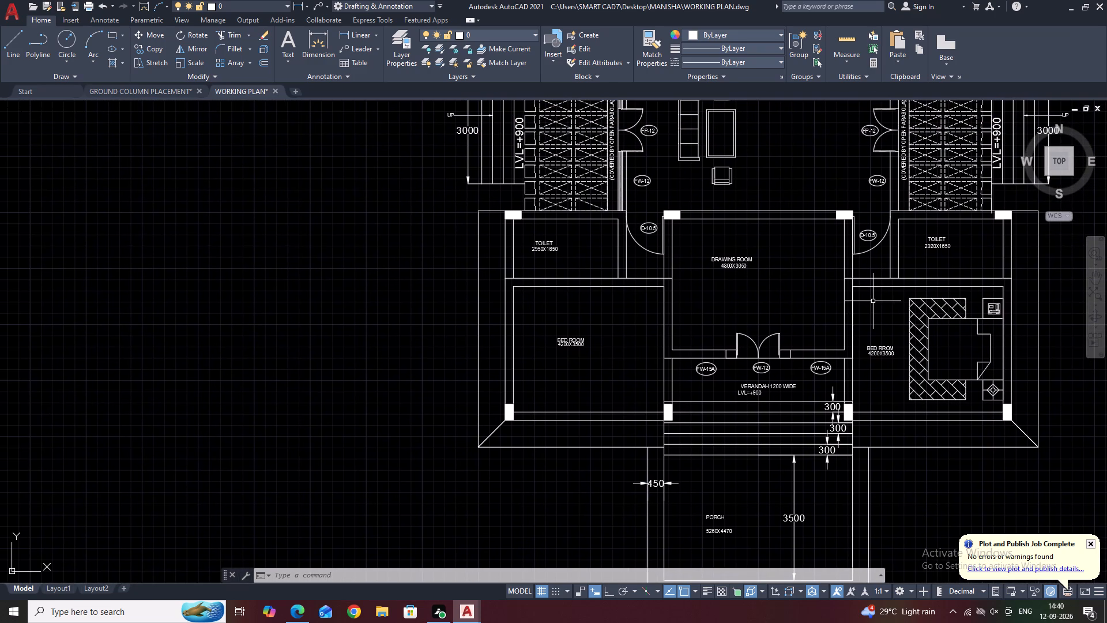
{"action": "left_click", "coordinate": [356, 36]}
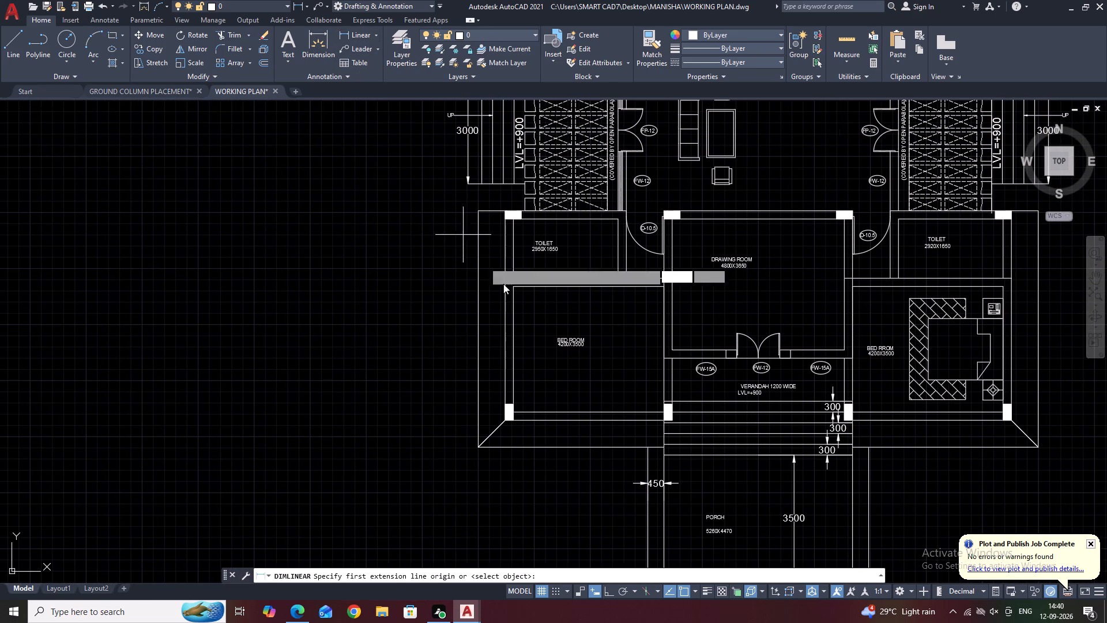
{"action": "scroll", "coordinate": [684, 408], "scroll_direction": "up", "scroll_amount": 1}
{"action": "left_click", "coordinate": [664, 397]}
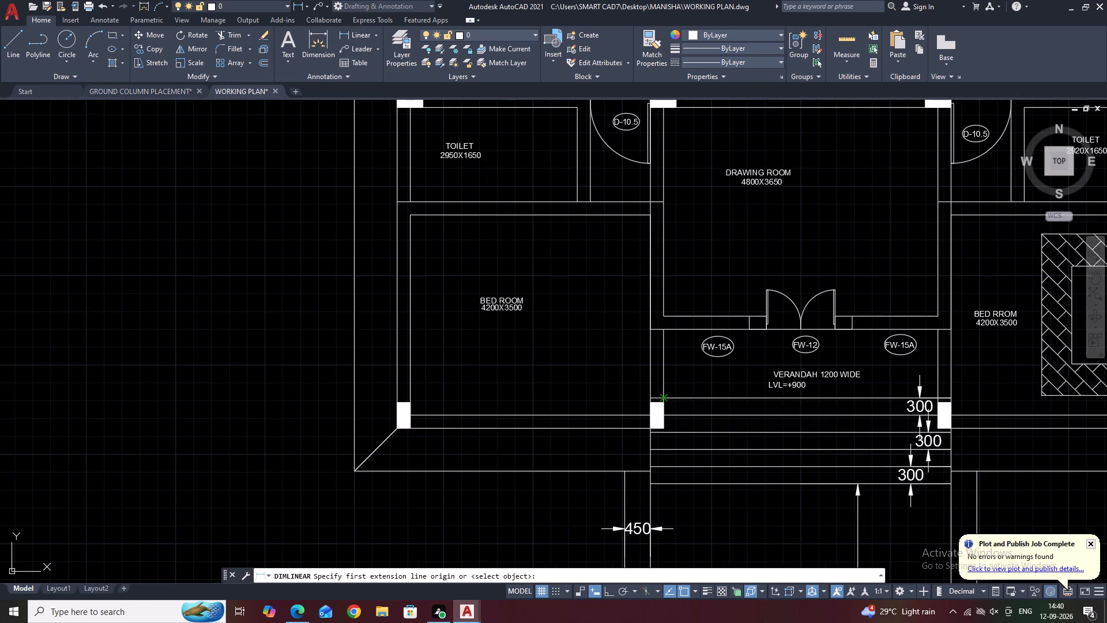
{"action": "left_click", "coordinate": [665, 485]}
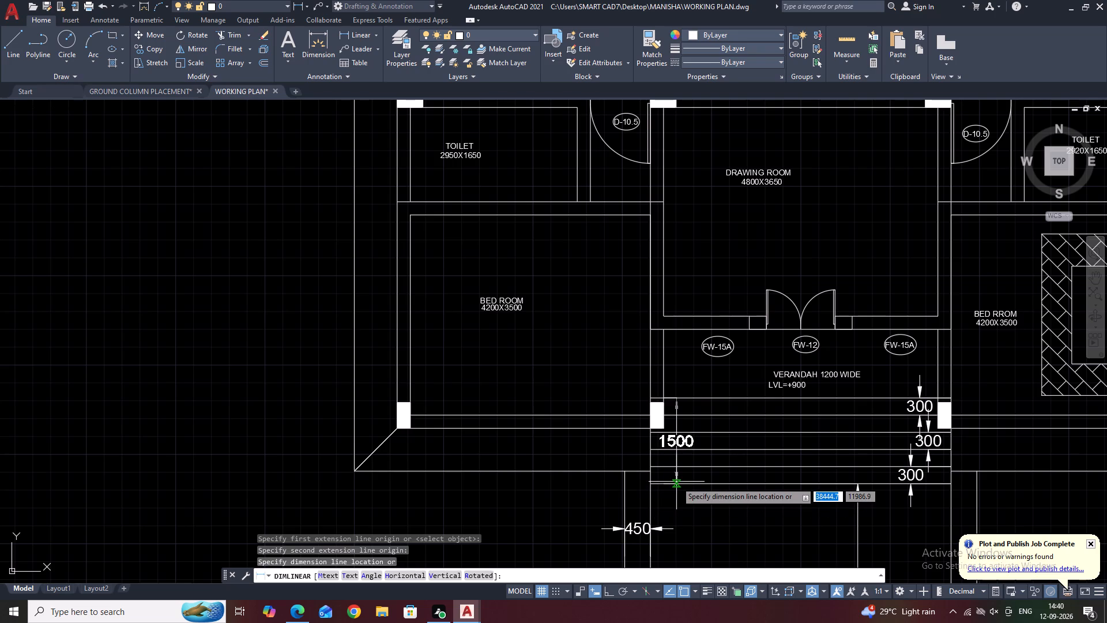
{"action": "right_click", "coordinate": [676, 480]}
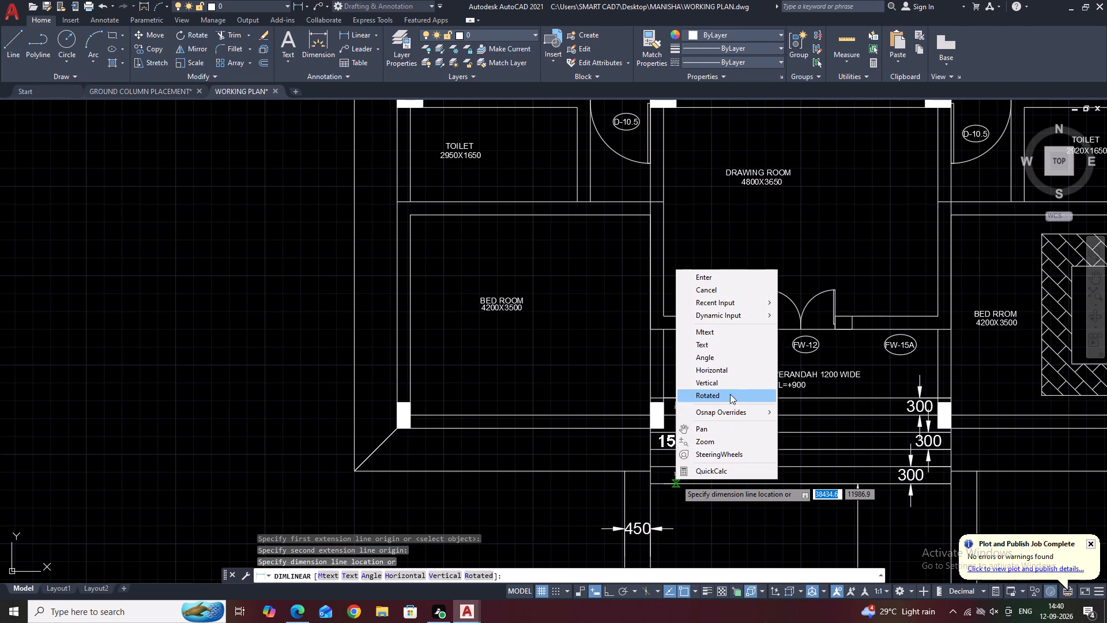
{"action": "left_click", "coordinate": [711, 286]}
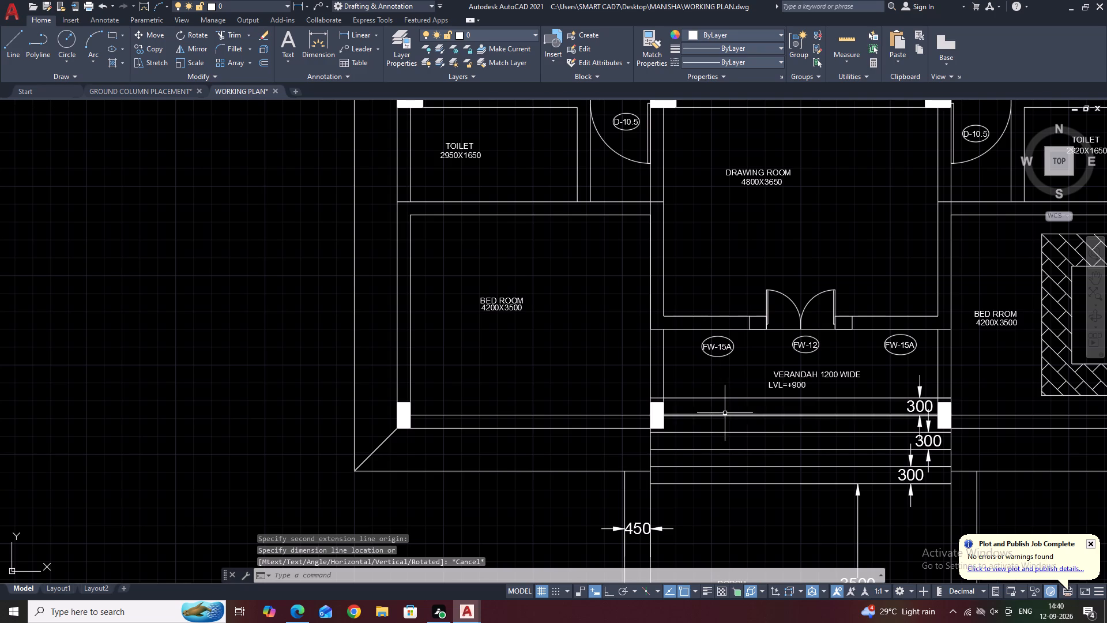
Draw a vertical line about 3914 long from the verandah double door's east jamb north across the drawing room's north wall.
{"action": "middle_click_drag", "start_coordinate": [747, 317], "coordinate": [712, 408]}
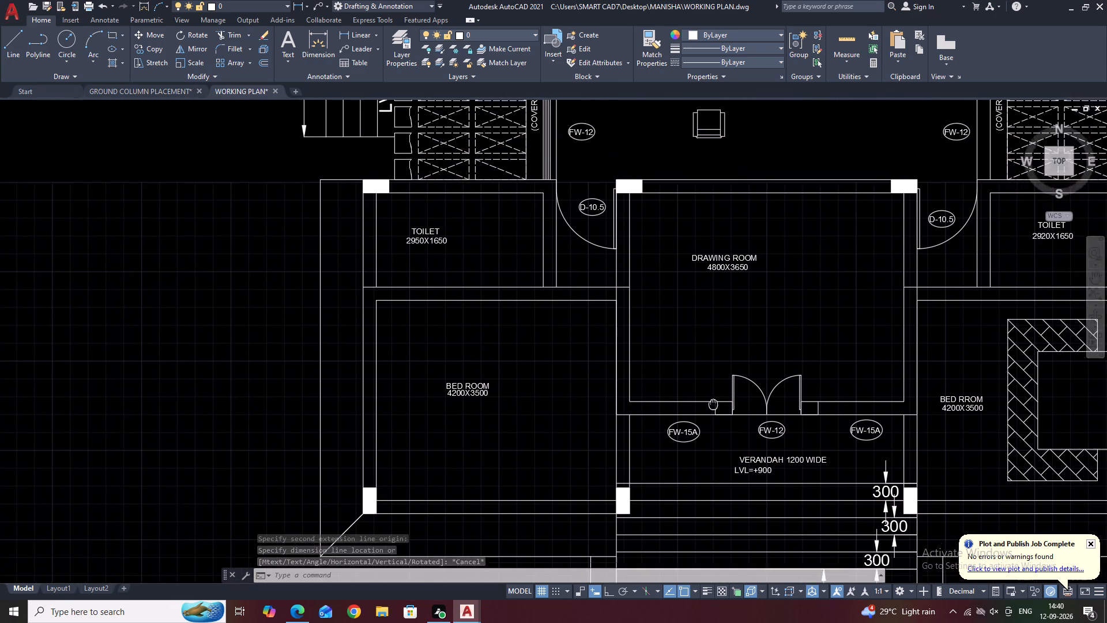
{"action": "middle_click_drag", "start_coordinate": [712, 408], "coordinate": [709, 418]}
{"action": "middle_click_drag", "start_coordinate": [754, 218], "coordinate": [740, 302]}
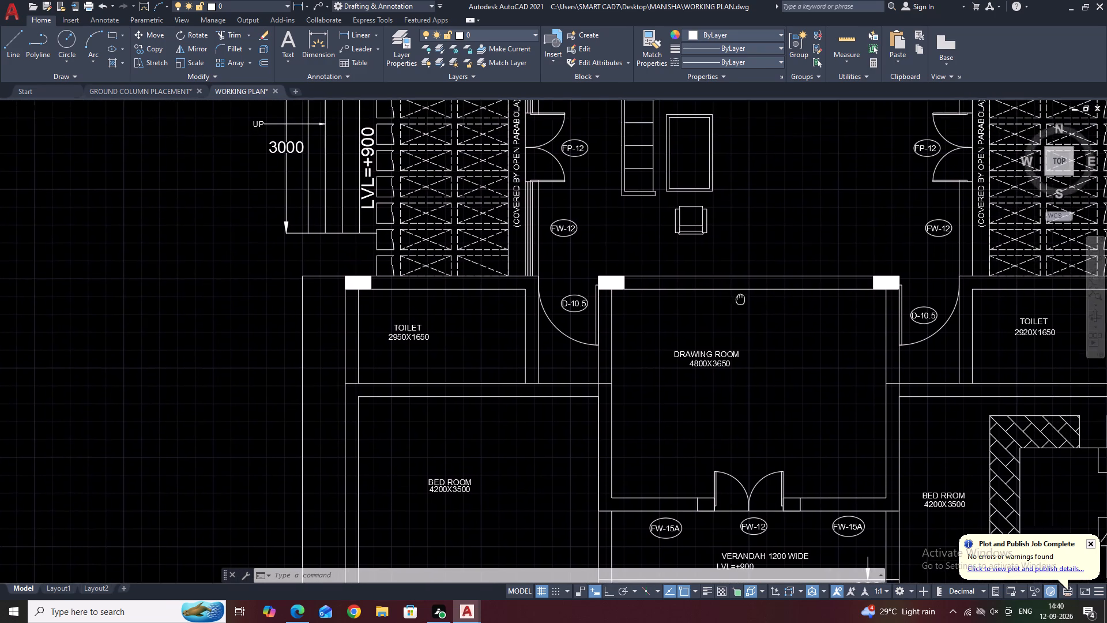
{"action": "middle_click_drag", "start_coordinate": [740, 302], "coordinate": [739, 303]}
{"action": "scroll", "coordinate": [739, 303], "scroll_direction": "up", "scroll_amount": 1}
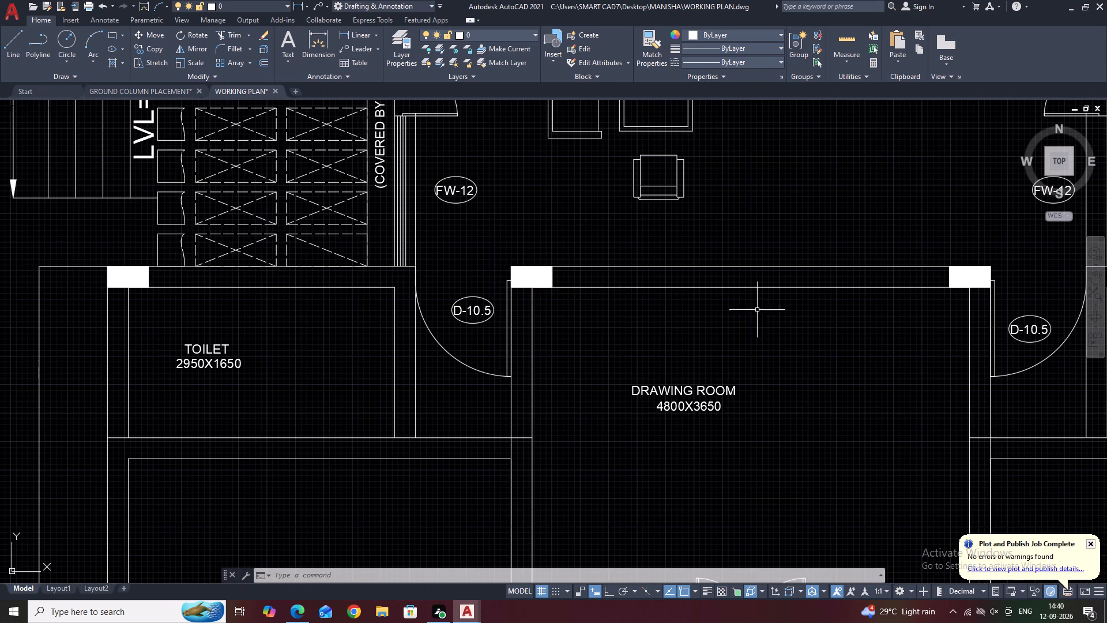
{"action": "middle_click_drag", "start_coordinate": [795, 218], "coordinate": [805, 205]}
{"action": "scroll", "coordinate": [805, 205], "scroll_direction": "down", "scroll_amount": 2}
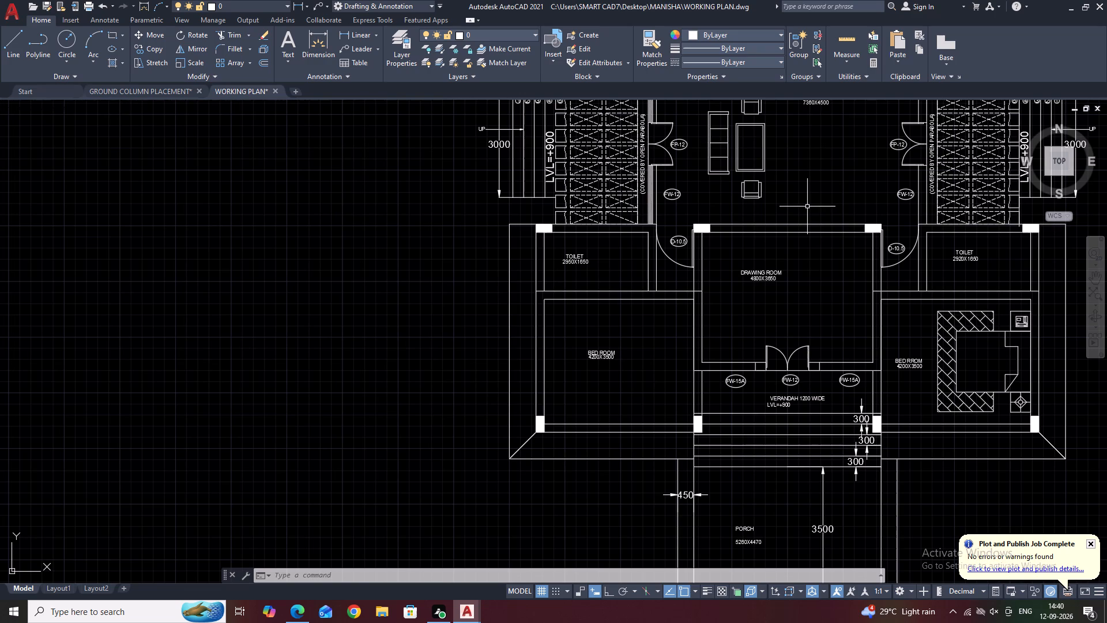
{"action": "key", "text": "l"}
{"action": "key", "text": "space"}
{"action": "scroll", "coordinate": [809, 347], "scroll_direction": "up", "scroll_amount": 4}
{"action": "left_click", "coordinate": [800, 352]}
{"action": "middle_click_drag", "start_coordinate": [814, 164], "coordinate": [808, 287]}
{"action": "key", "text": "F8"}
{"action": "middle_click_drag", "start_coordinate": [787, 189], "coordinate": [788, 264]}
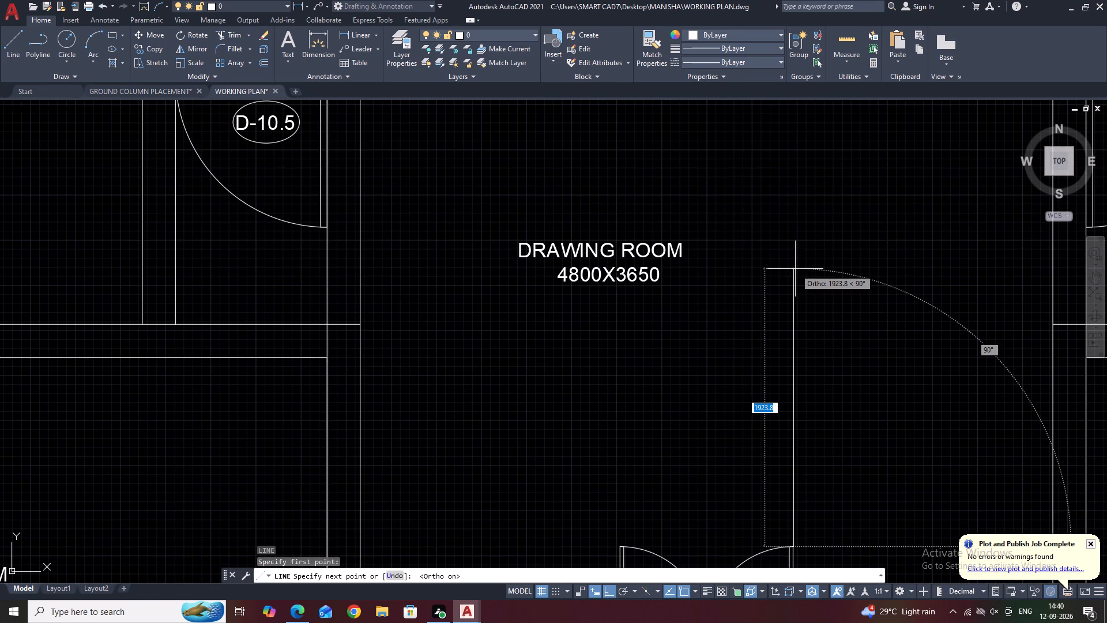
{"action": "scroll", "coordinate": [789, 213], "scroll_direction": "down", "scroll_amount": 3}
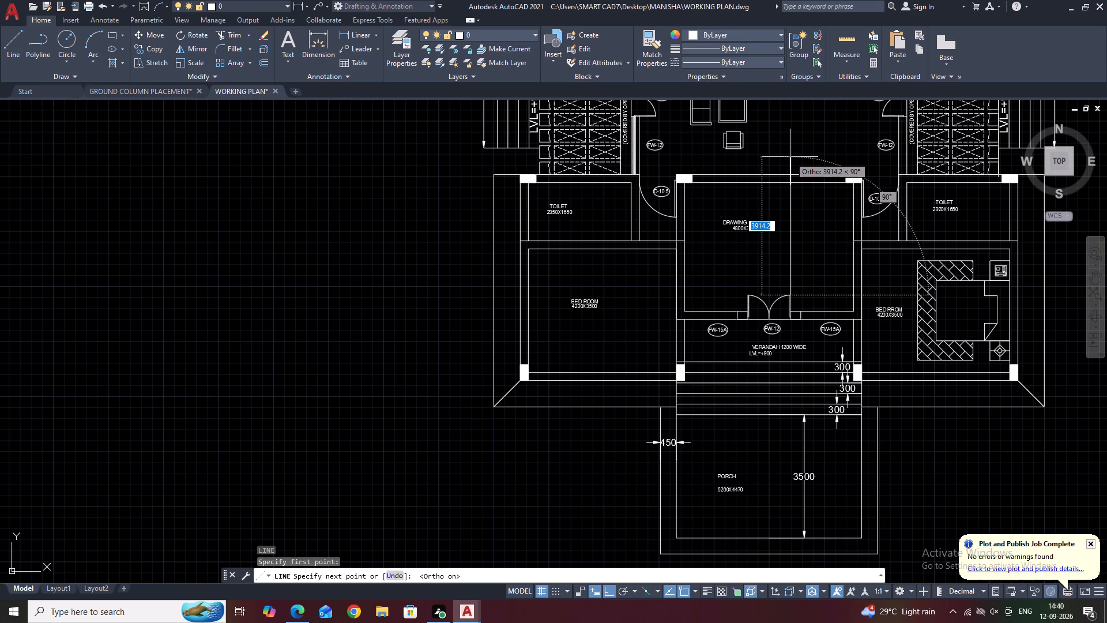
{"action": "left_click", "coordinate": [790, 157]}
{"action": "key", "text": "Escape"}
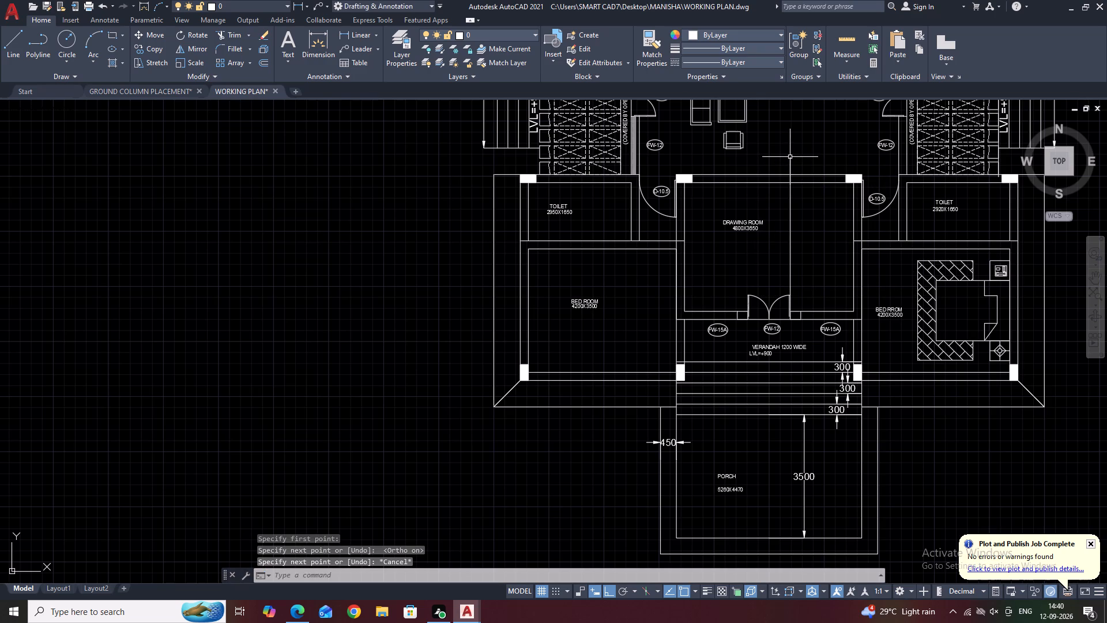
Draw a parallel vertical line about 3740 long from the double door's west jamb north past the drawing room's north wall.
{"action": "key", "text": "space"}
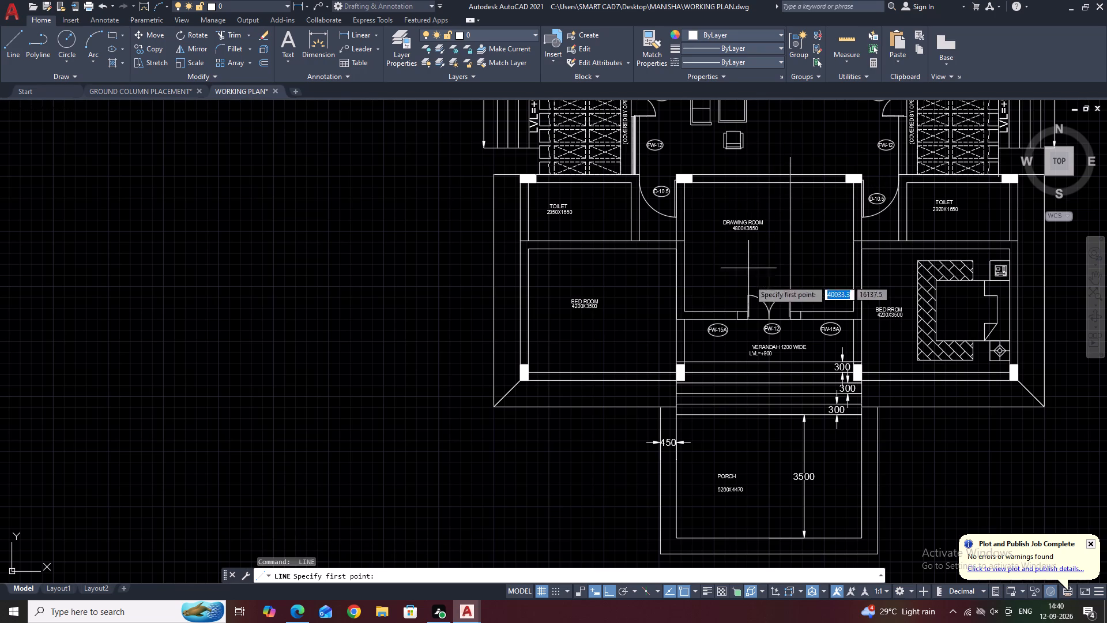
{"action": "scroll", "coordinate": [748, 290], "scroll_direction": "up", "scroll_amount": 3}
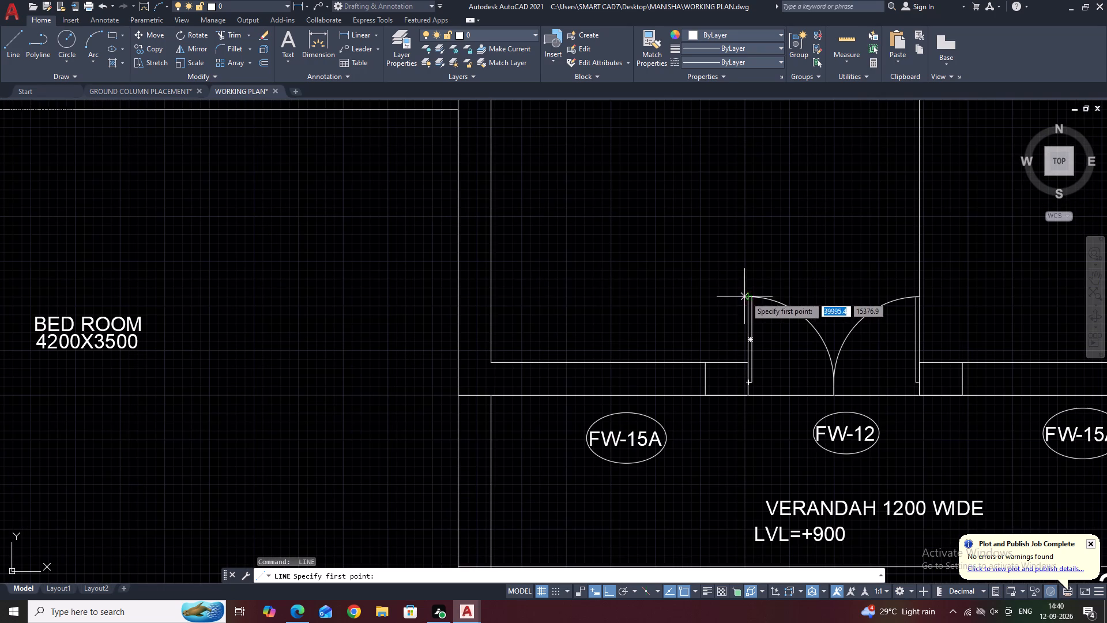
{"action": "left_click", "coordinate": [746, 297]}
{"action": "middle_click_drag", "start_coordinate": [760, 194], "coordinate": [732, 357]}
{"action": "middle_click_drag", "start_coordinate": [727, 240], "coordinate": [713, 341]}
{"action": "scroll", "coordinate": [713, 331], "scroll_direction": "down", "scroll_amount": 1}
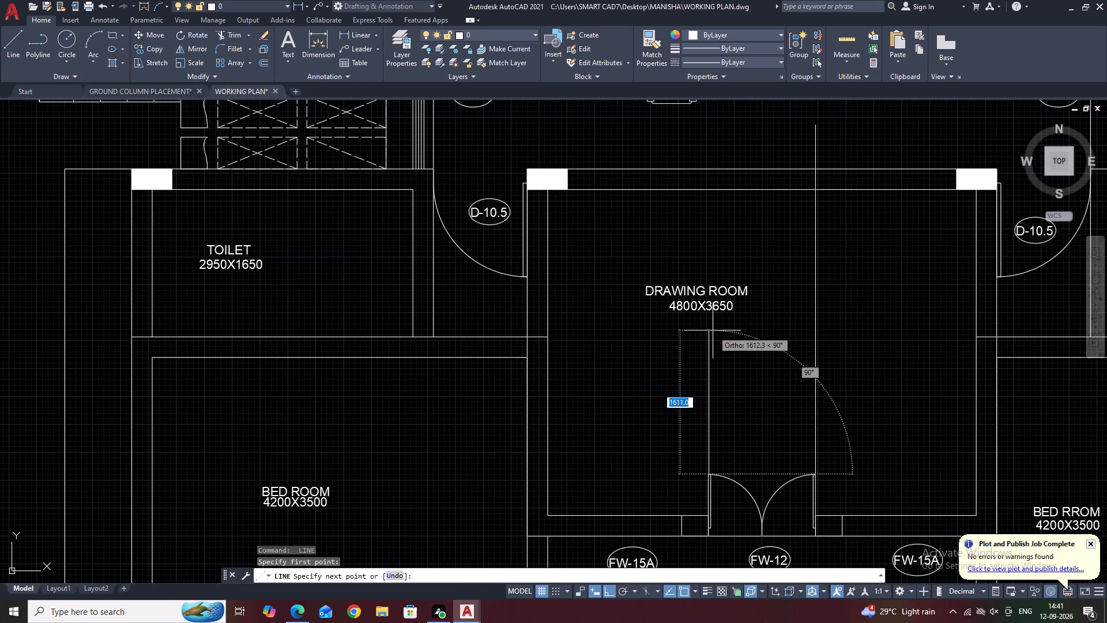
{"action": "middle_click_drag", "start_coordinate": [714, 275], "coordinate": [712, 330]}
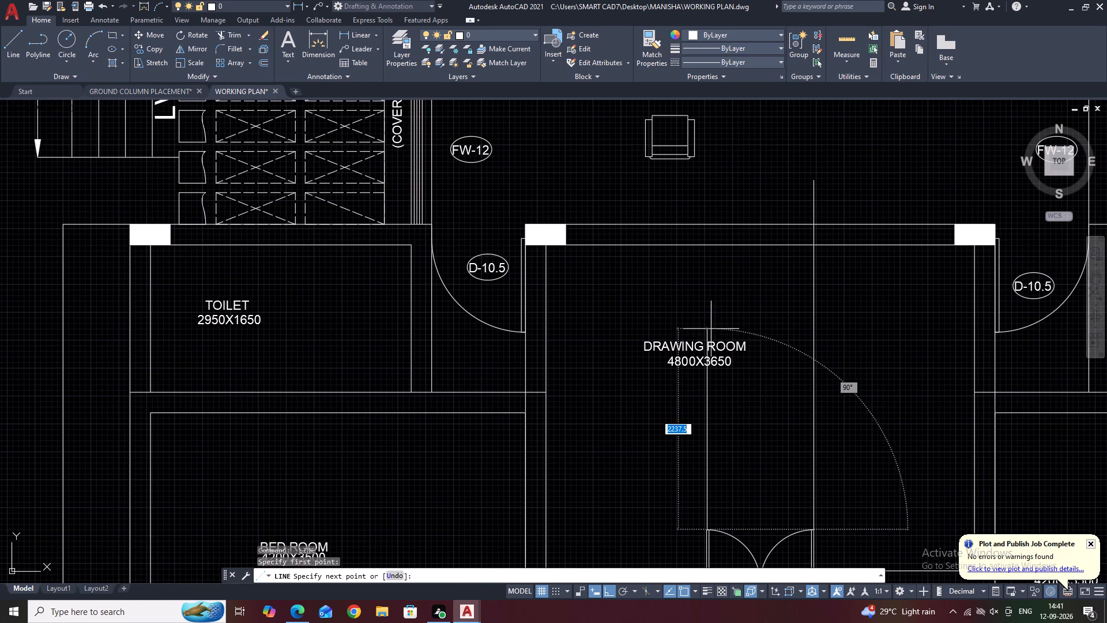
{"action": "left_click", "coordinate": [709, 196]}
{"action": "key", "text": "Escape"}
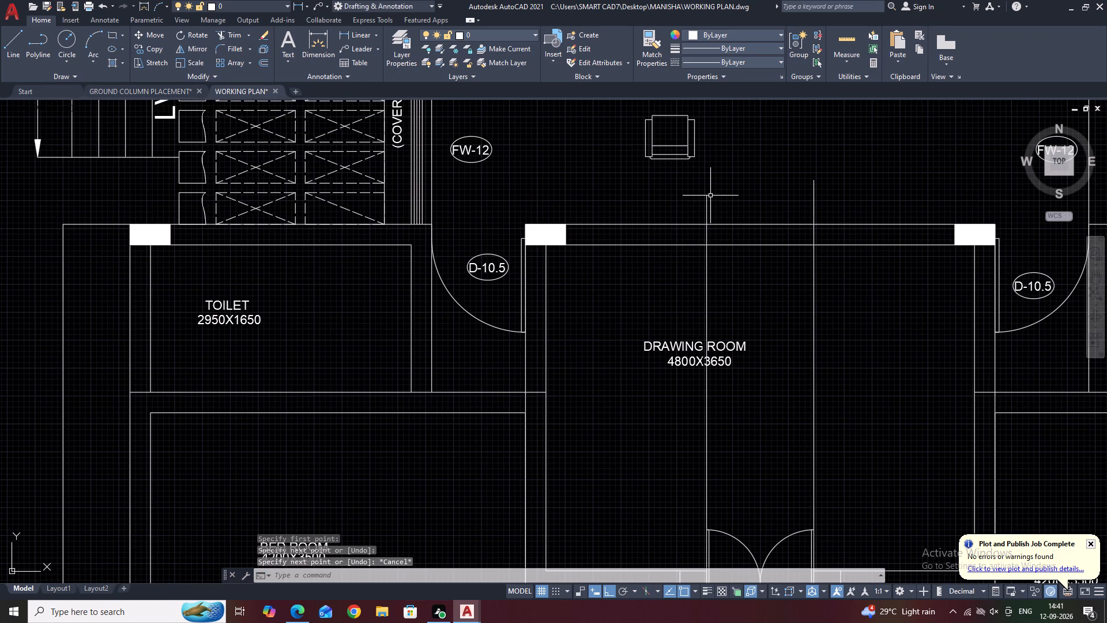
Trim both vertical guide lines inside the drawing room and above its north wall, keeping the jamb segments within the wall thickness.
{"action": "middle_click_drag", "start_coordinate": [858, 302], "coordinate": [848, 227]}
{"action": "type", "text": "TR"}
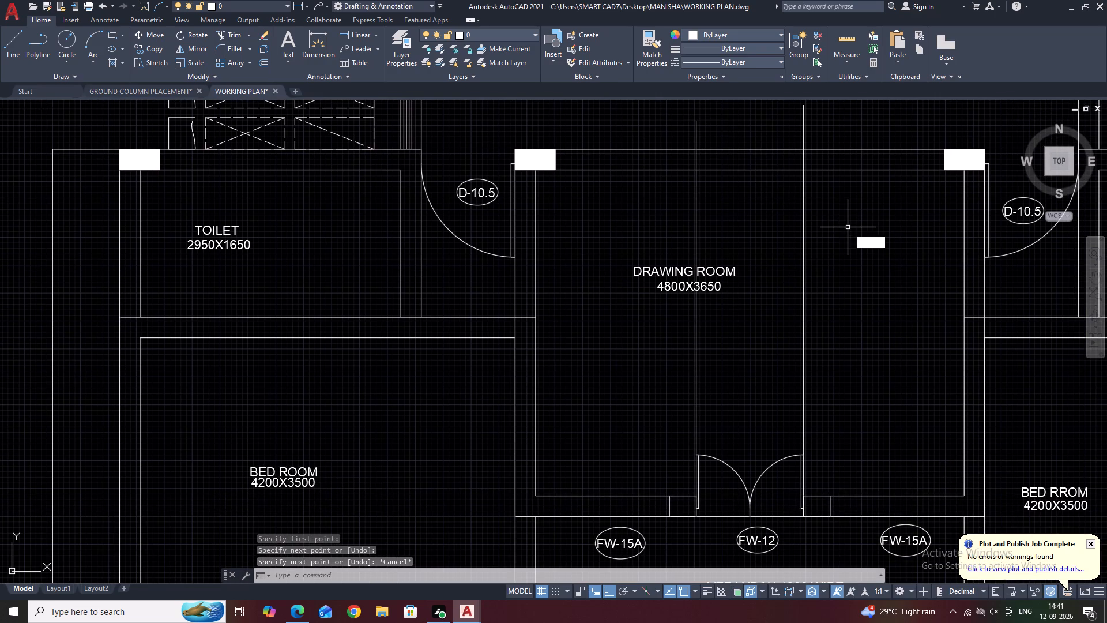
{"action": "key", "text": "space"}
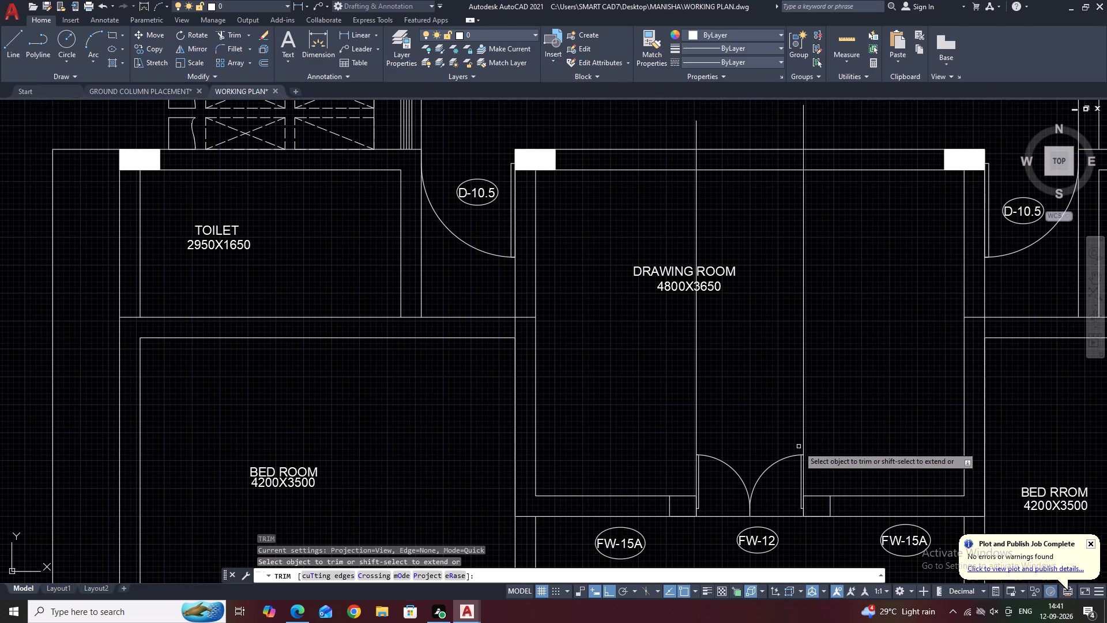
{"action": "left_click", "coordinate": [800, 442]}
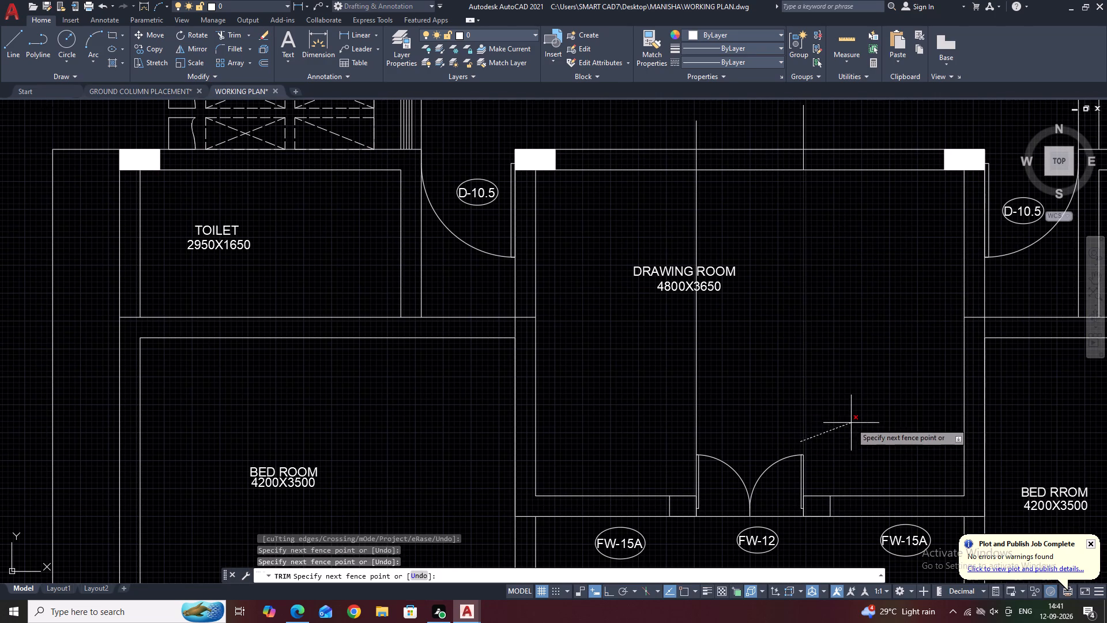
{"action": "left_click", "coordinate": [851, 423]}
{"action": "left_click", "coordinate": [909, 384]}
{"action": "left_click", "coordinate": [600, 354]}
{"action": "middle_click_drag", "start_coordinate": [750, 273], "coordinate": [705, 435]}
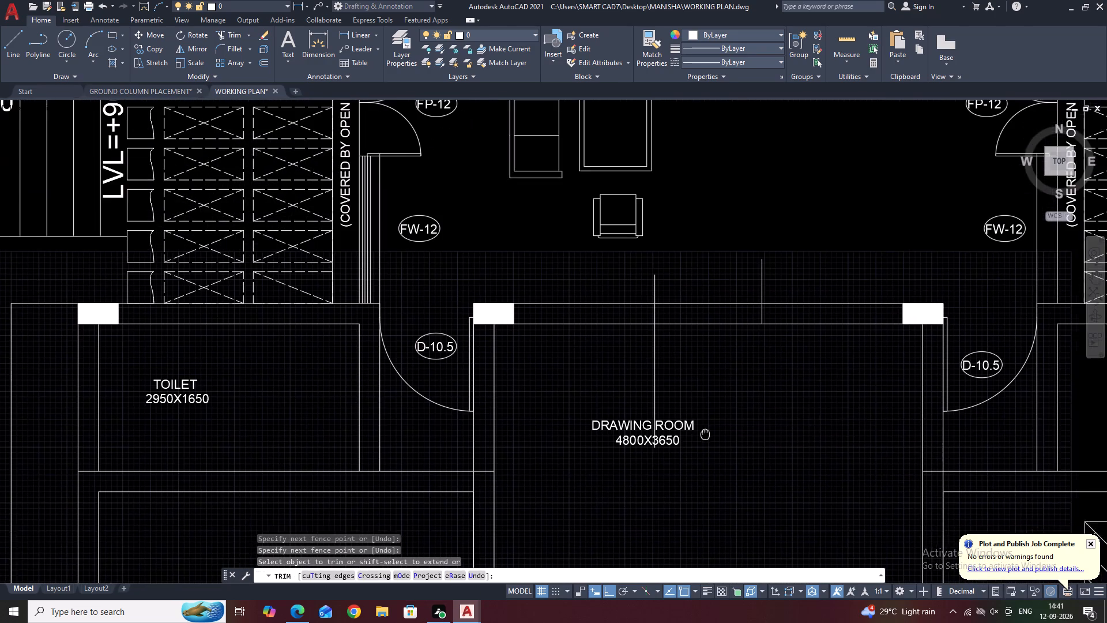
{"action": "left_click", "coordinate": [600, 289]}
{"action": "left_click", "coordinate": [838, 291]}
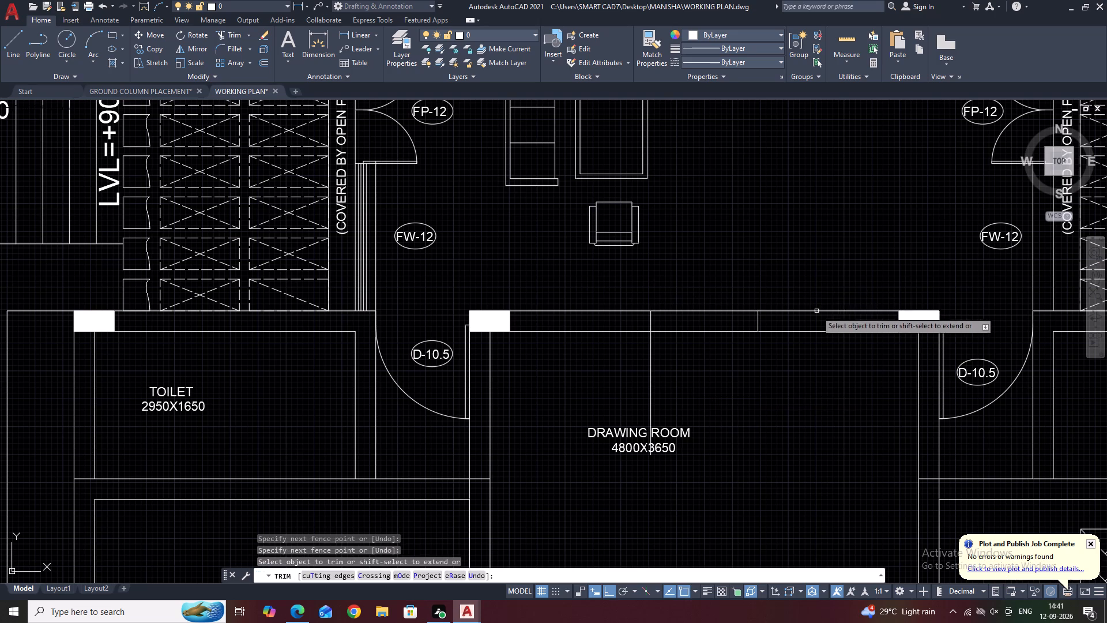
{"action": "left_click", "coordinate": [722, 373]}
{"action": "left_click", "coordinate": [632, 367]}
{"action": "key", "text": "Escape"}
Delete the leftover line fragment crossing the drawing room's 4800X3650 size text.
{"action": "scroll", "coordinate": [633, 368], "scroll_direction": "up", "scroll_amount": 2}
{"action": "middle_click_drag", "start_coordinate": [661, 406], "coordinate": [699, 303]}
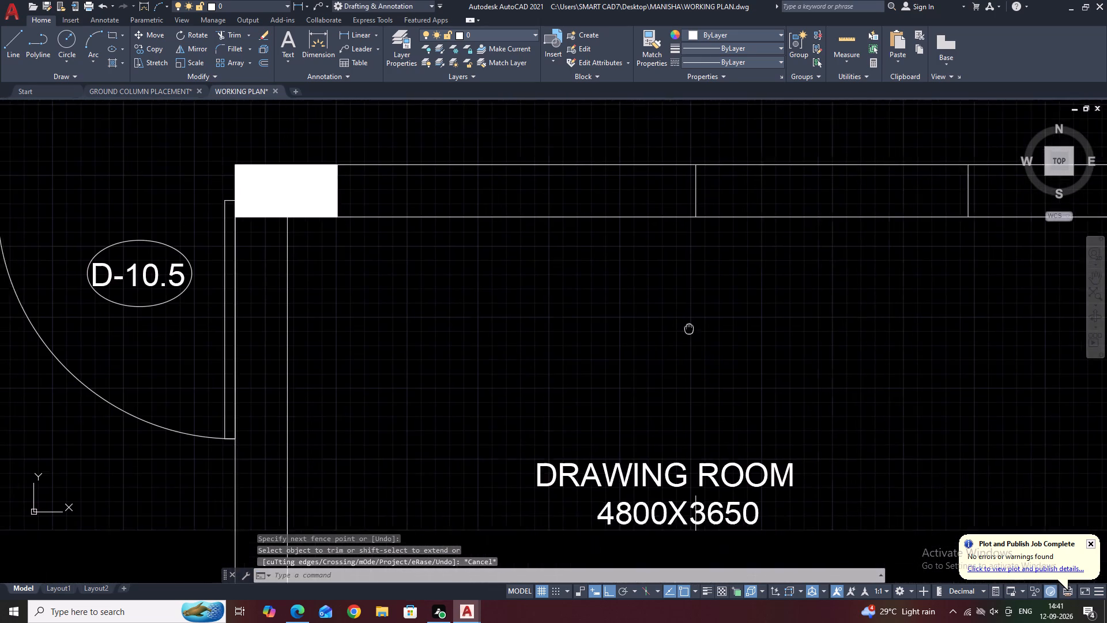
{"action": "middle_click_drag", "start_coordinate": [699, 303], "coordinate": [705, 289]}
{"action": "left_click", "coordinate": [696, 373]}
{"action": "left_click", "coordinate": [735, 519]}
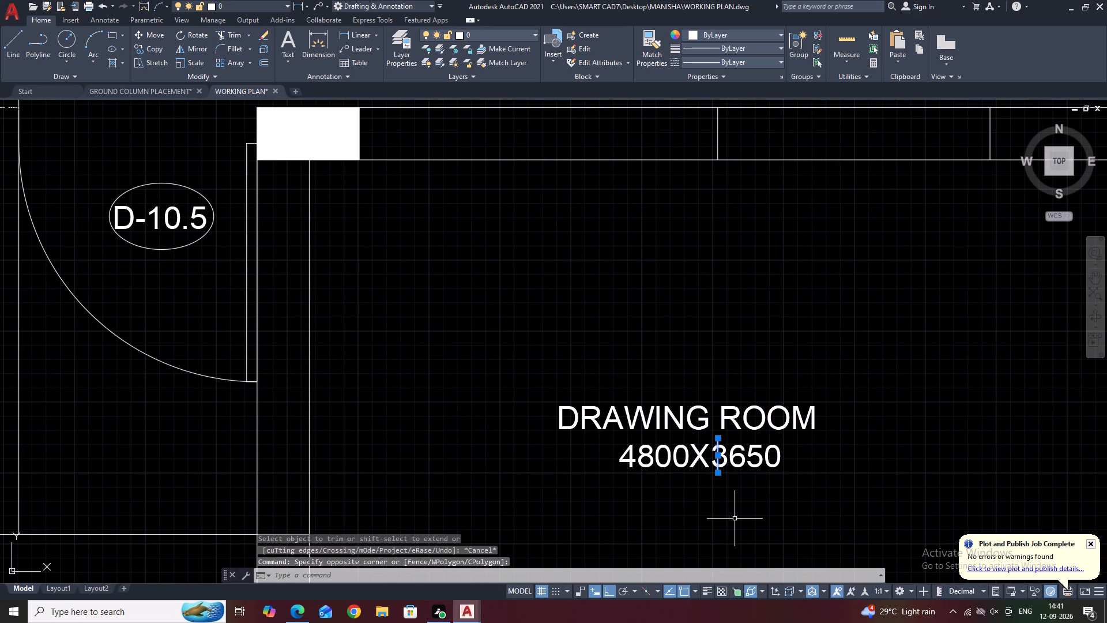
{"action": "key", "text": "Delete"}
Trim the two wall lines between the new jamb lines to open a gap in the drawing room's north wall.
{"action": "scroll", "coordinate": [673, 455], "scroll_direction": "down", "scroll_amount": 2}
{"action": "middle_click_drag", "start_coordinate": [752, 309], "coordinate": [759, 381]}
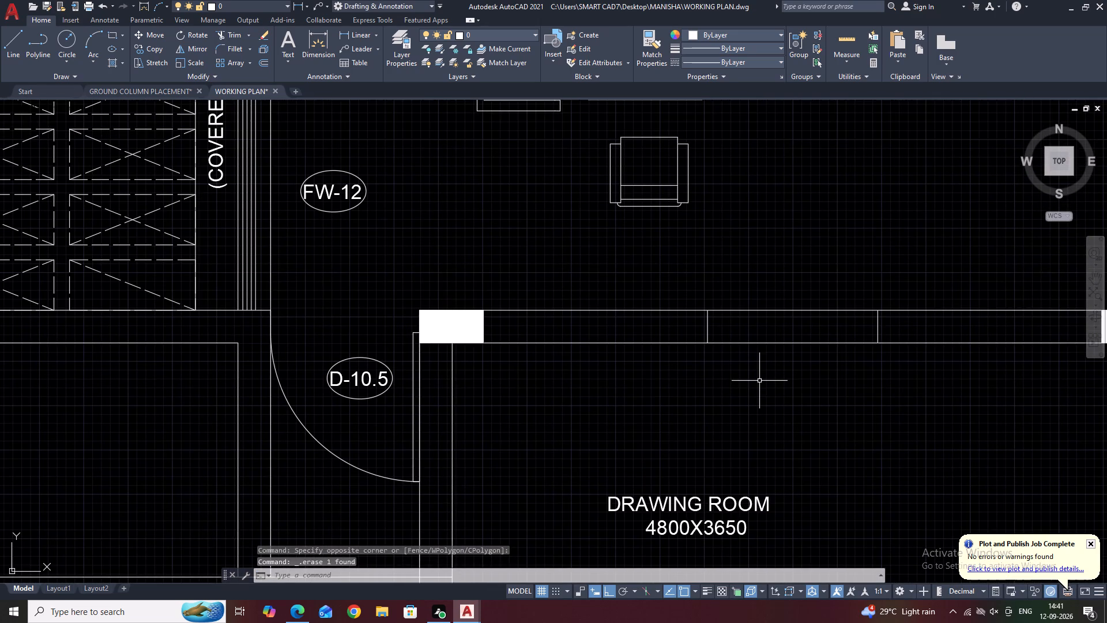
{"action": "key", "text": "t"}
{"action": "key", "text": "r"}
{"action": "key", "text": "space"}
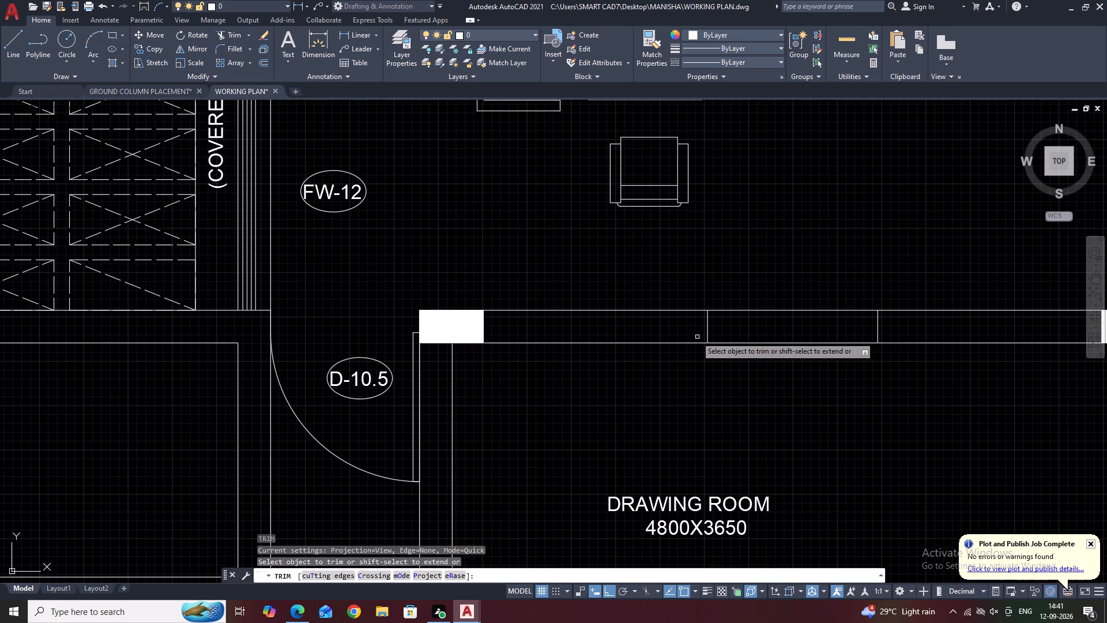
{"action": "middle_click_drag", "start_coordinate": [927, 413], "coordinate": [853, 324]}
{"action": "left_click", "coordinate": [736, 178]}
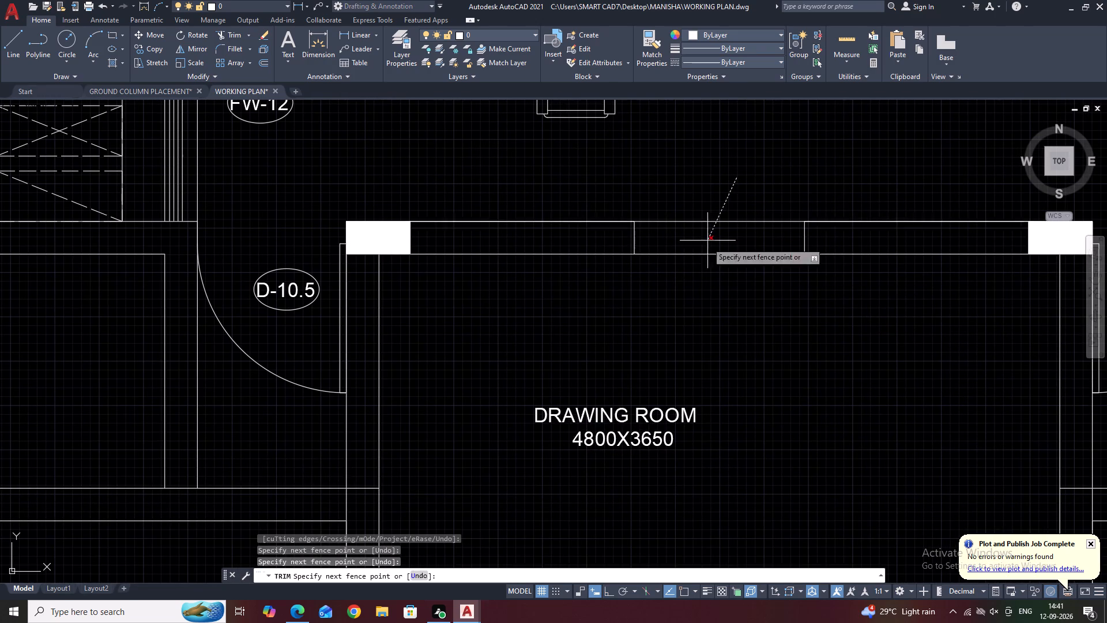
{"action": "left_click", "coordinate": [679, 291]}
{"action": "key", "text": "Escape"}
Draw a polyline rectangle through the four jamb corners of the drawing room's north wall opening.
{"action": "key", "text": "p"}
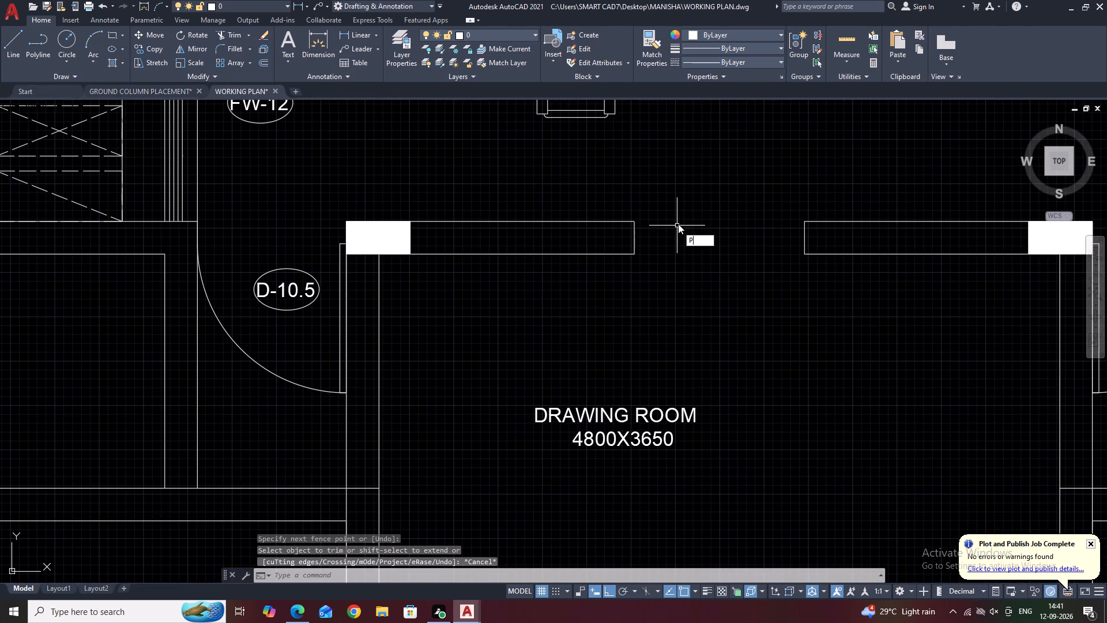
{"action": "type", "text": "L"}
{"action": "key", "text": "space"}
{"action": "left_click", "coordinate": [635, 223]}
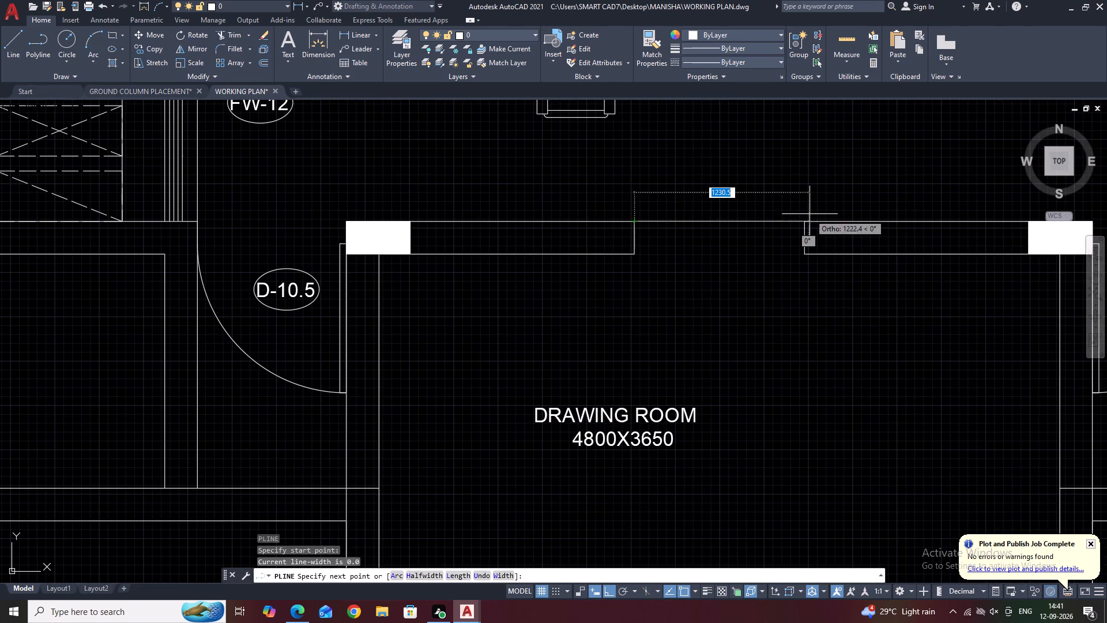
{"action": "left_click", "coordinate": [801, 220]}
{"action": "left_click", "coordinate": [803, 254]}
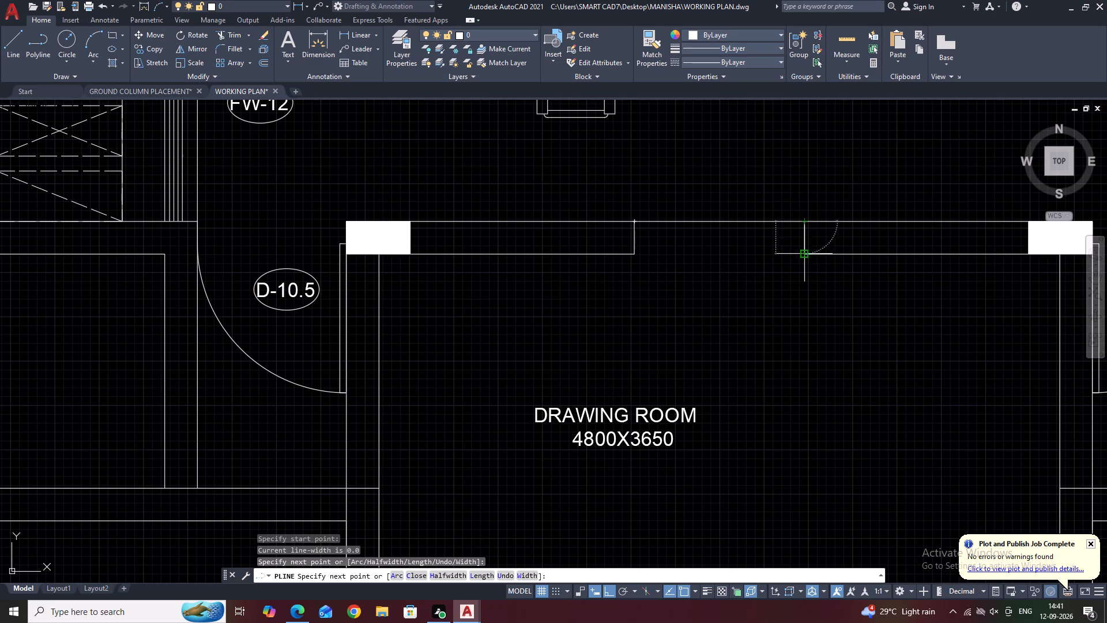
{"action": "left_click", "coordinate": [634, 257]}
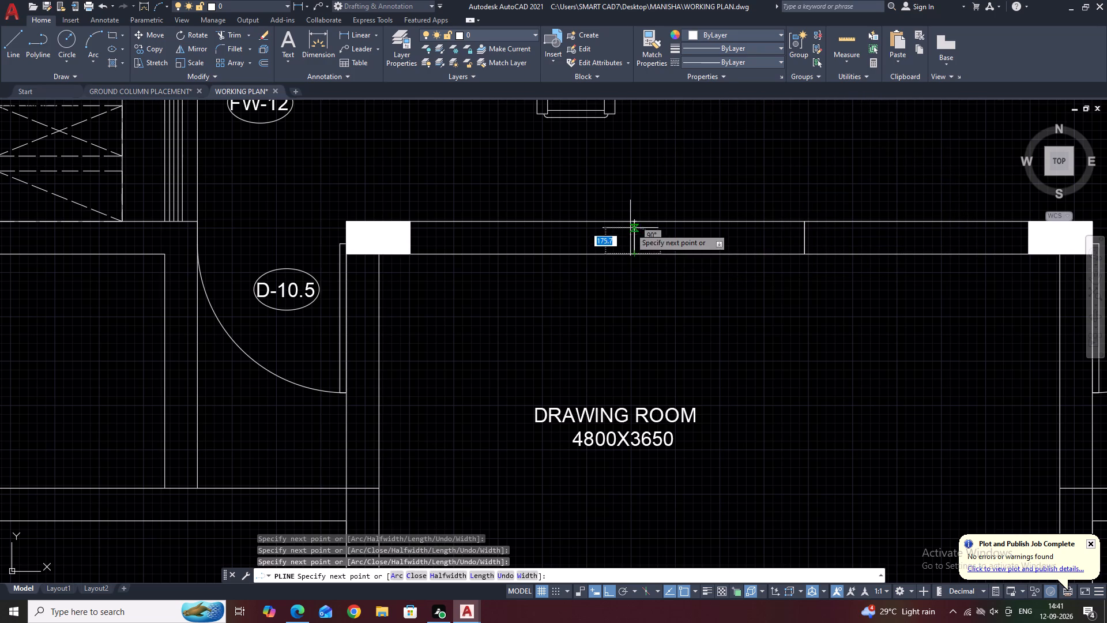
{"action": "left_click", "coordinate": [631, 220]}
{"action": "key", "text": "Escape"}
Delete the two short separate jamb lines at the opening's west and east ends, keeping the polyline rectangle.
{"action": "left_click", "coordinate": [604, 182]}
{"action": "left_click", "coordinate": [658, 305]}
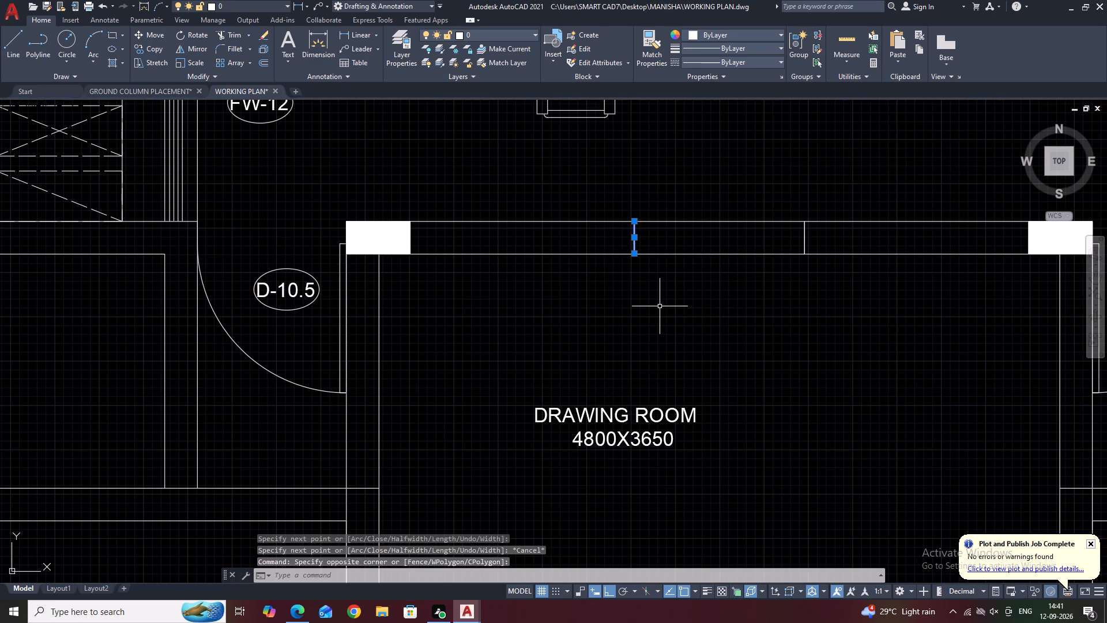
{"action": "key", "text": "Delete"}
{"action": "left_click", "coordinate": [788, 183]}
{"action": "left_click", "coordinate": [831, 350]}
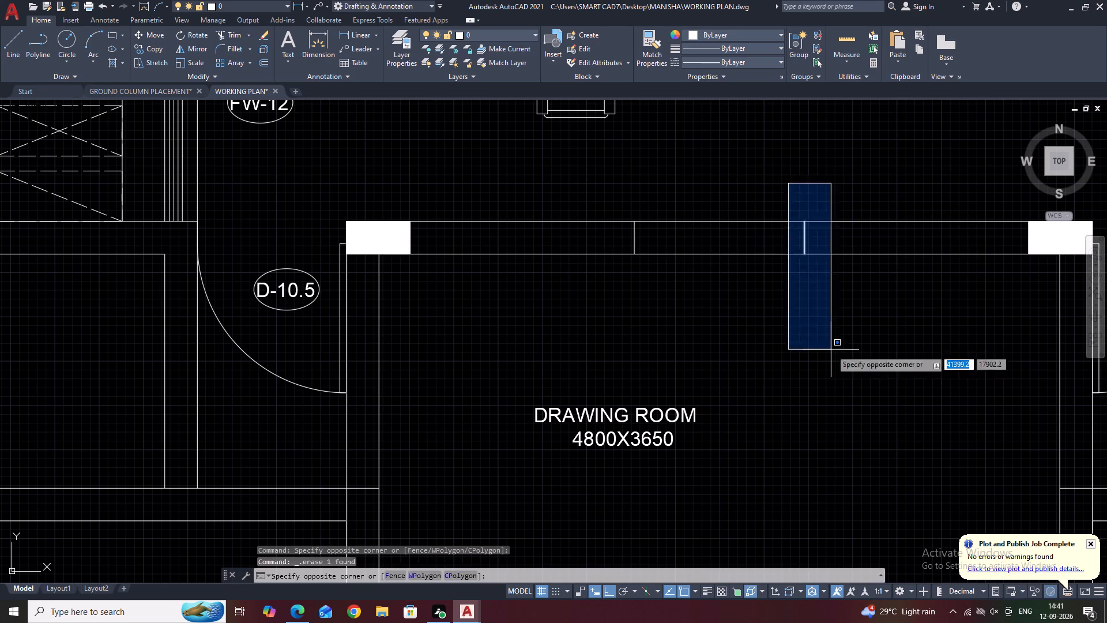
{"action": "key", "text": "Delete"}
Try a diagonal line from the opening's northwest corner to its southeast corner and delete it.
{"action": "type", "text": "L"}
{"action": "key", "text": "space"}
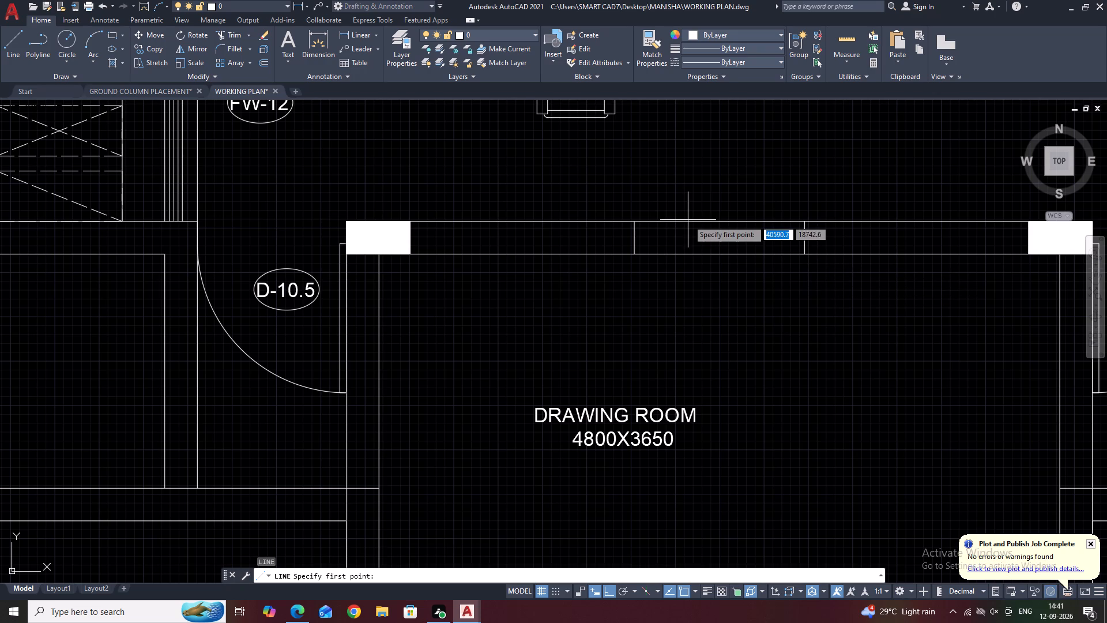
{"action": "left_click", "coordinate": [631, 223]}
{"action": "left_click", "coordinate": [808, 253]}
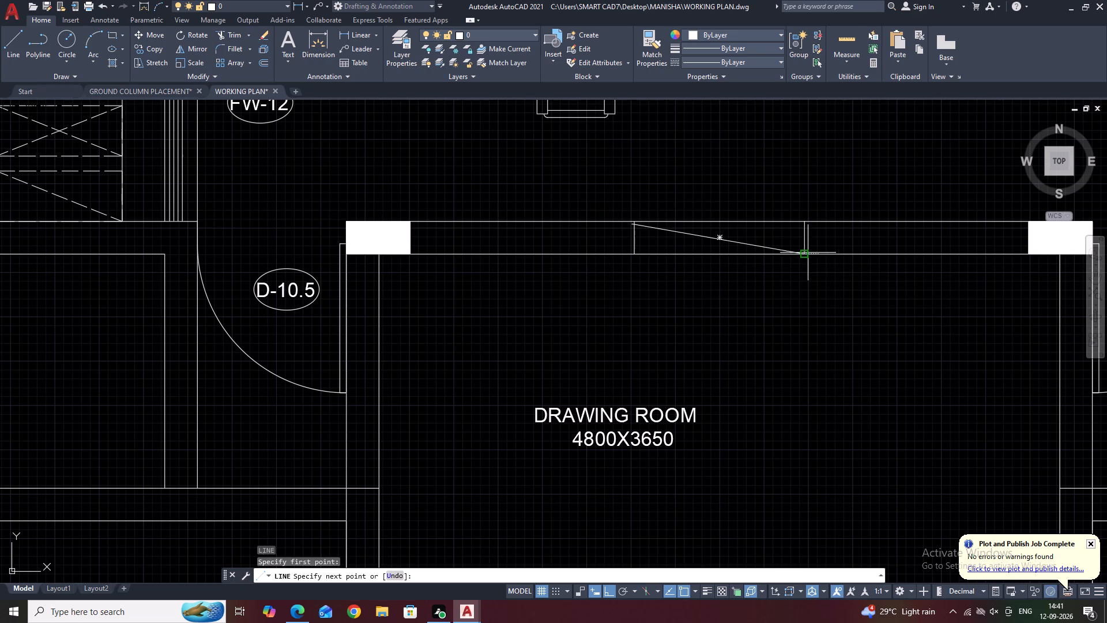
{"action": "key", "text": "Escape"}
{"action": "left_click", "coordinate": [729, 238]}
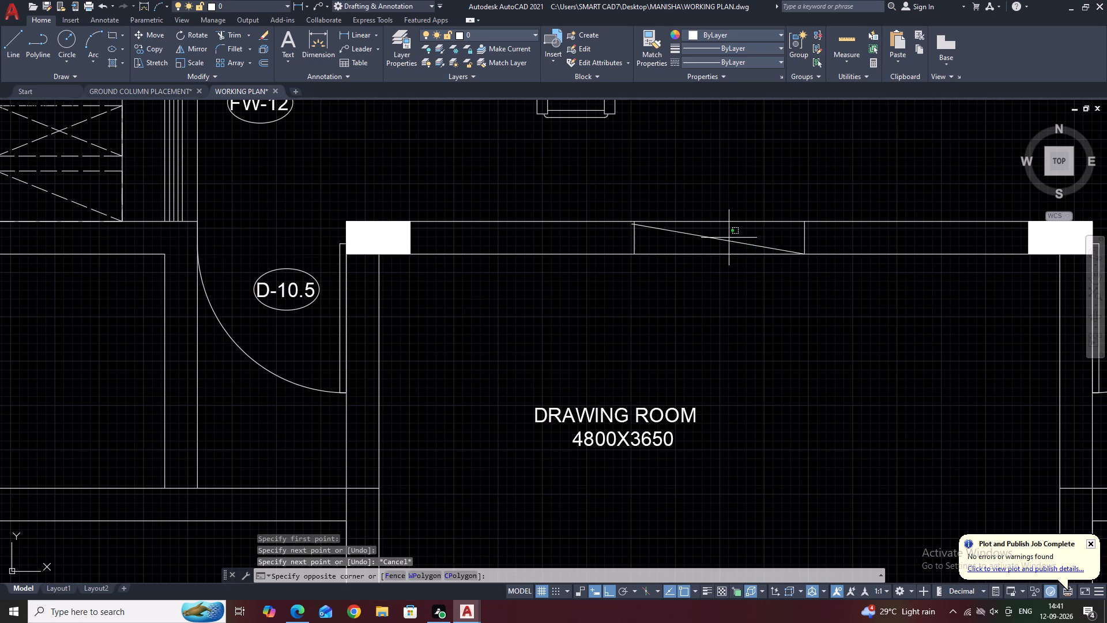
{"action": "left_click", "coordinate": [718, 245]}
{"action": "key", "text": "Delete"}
Draw two crossing diagonal lines between opposite corners of the north wall opening's rectangle.
{"action": "key", "text": "l"}
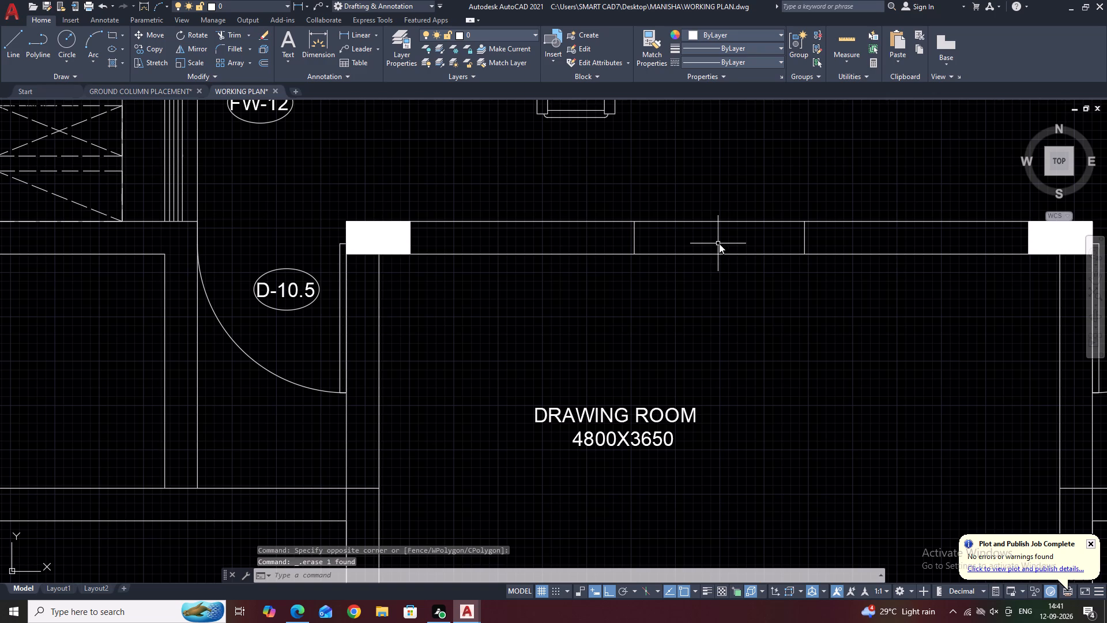
{"action": "key", "text": "space"}
{"action": "left_click", "coordinate": [635, 222]}
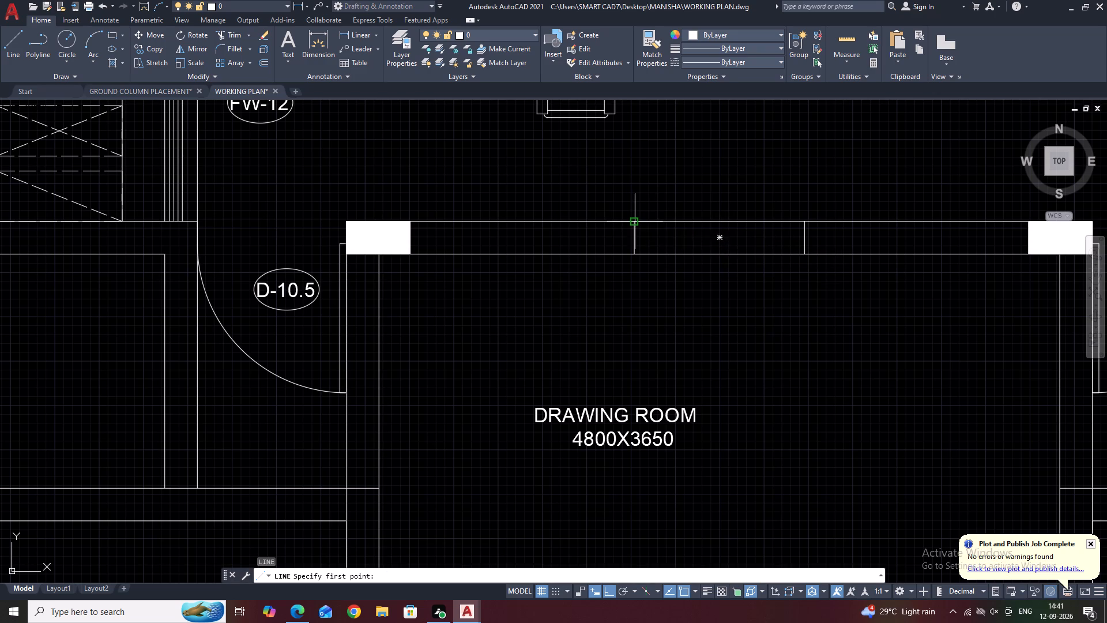
{"action": "left_click", "coordinate": [807, 253]}
{"action": "key", "text": "space"}
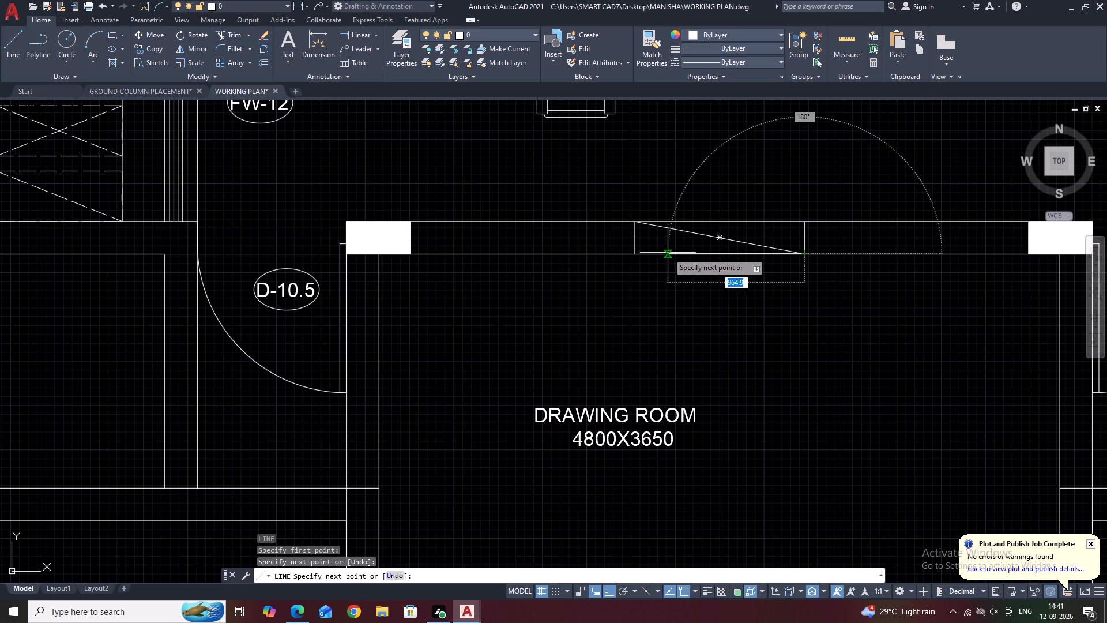
{"action": "key", "text": "space"}
{"action": "left_click", "coordinate": [635, 255]}
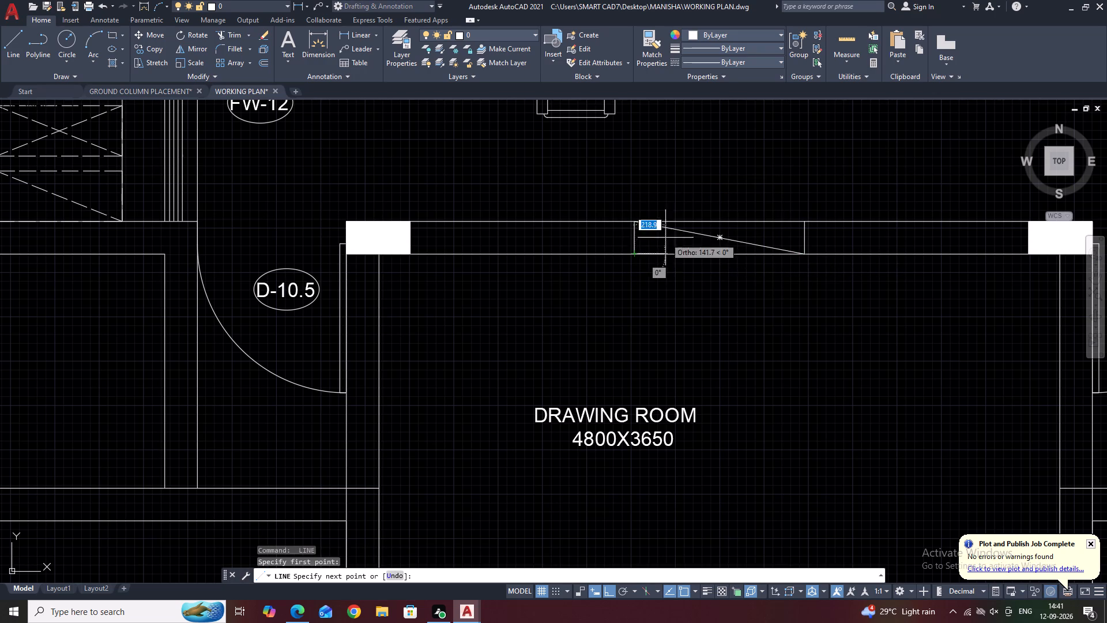
{"action": "left_click", "coordinate": [805, 223]}
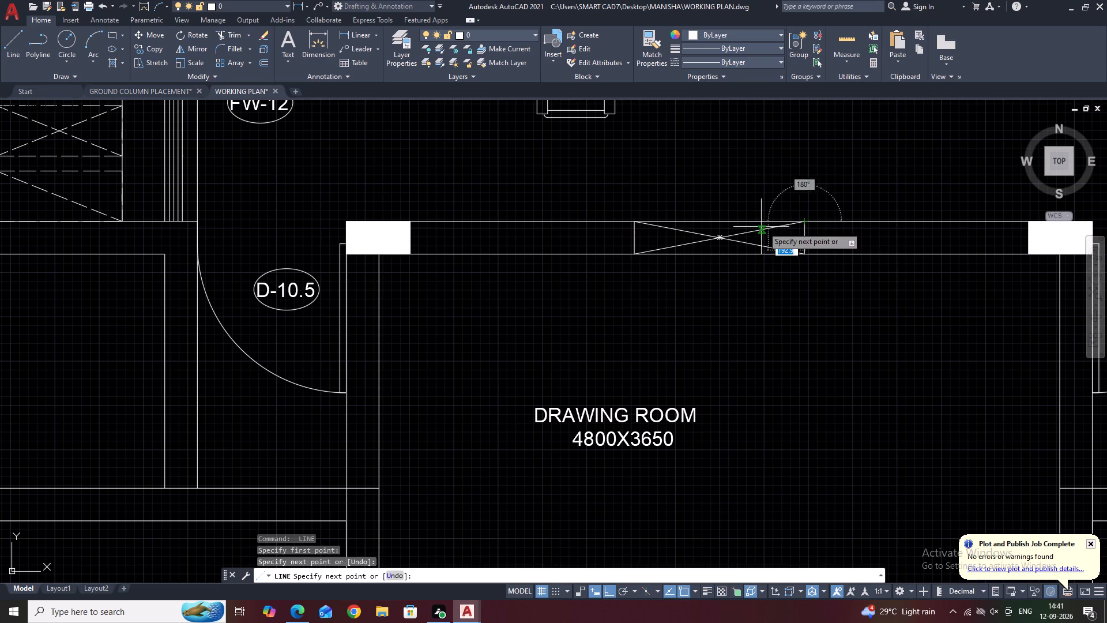
{"action": "key", "text": "Escape"}
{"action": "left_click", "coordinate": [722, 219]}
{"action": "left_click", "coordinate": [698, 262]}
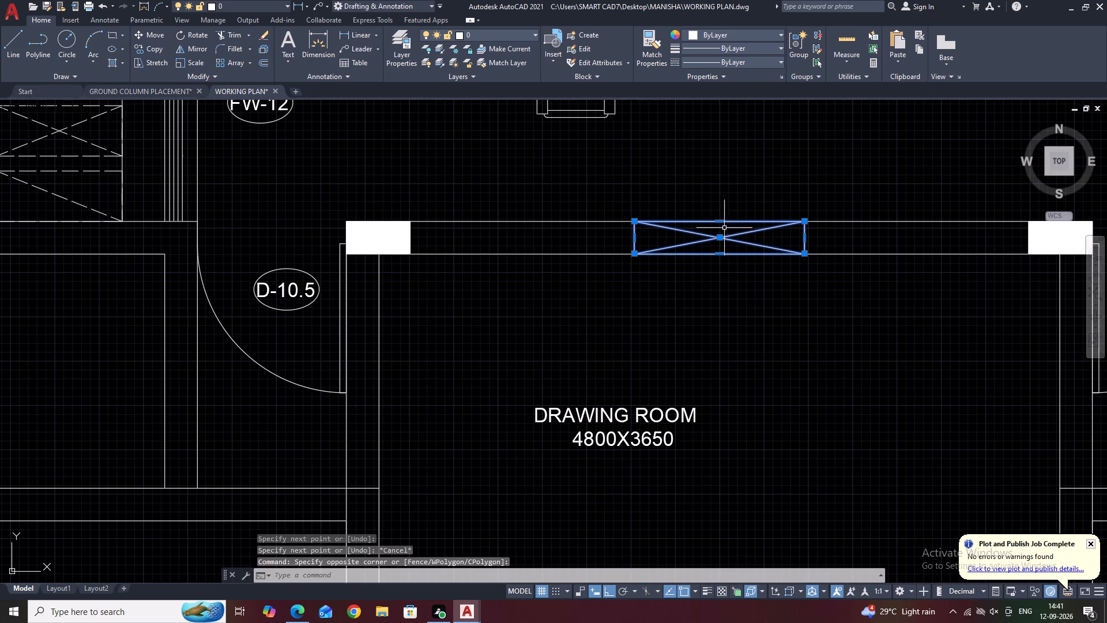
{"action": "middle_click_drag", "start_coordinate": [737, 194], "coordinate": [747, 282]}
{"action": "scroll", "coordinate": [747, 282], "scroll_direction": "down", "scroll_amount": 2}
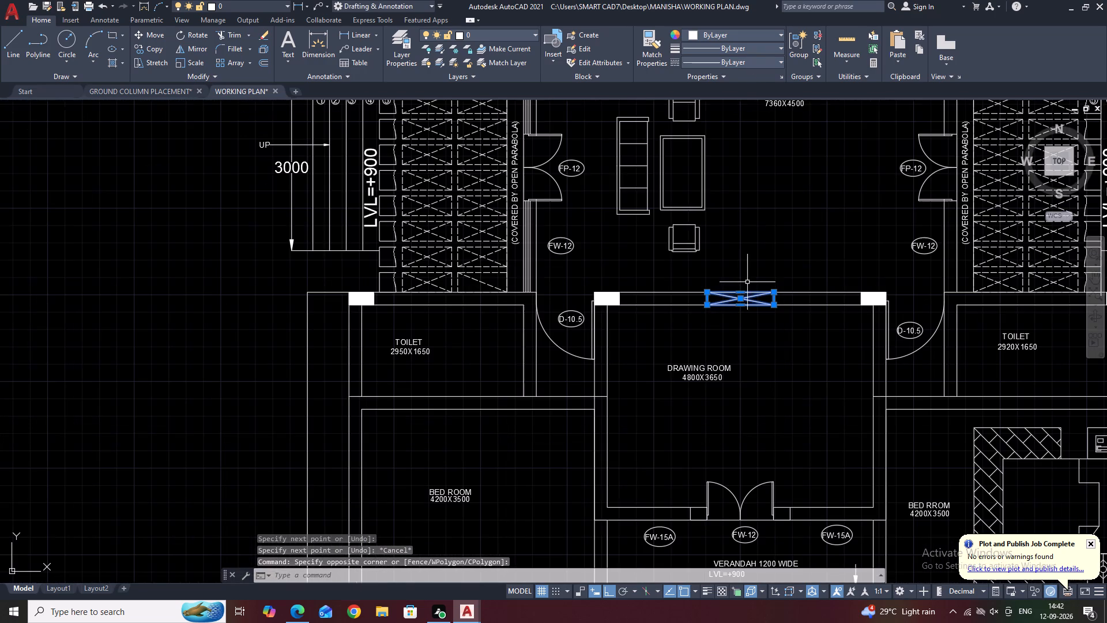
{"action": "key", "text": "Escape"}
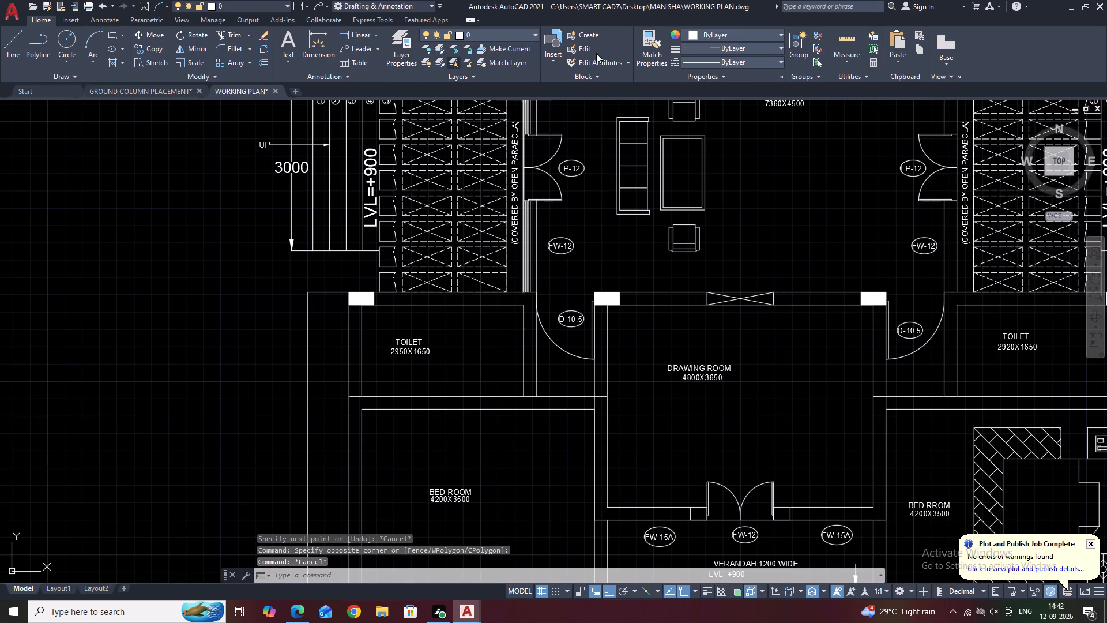
Match the drawing room opening's rectangle and diagonals to the dashed line properties of the east parabola covering.
{"action": "left_click", "coordinate": [653, 57]}
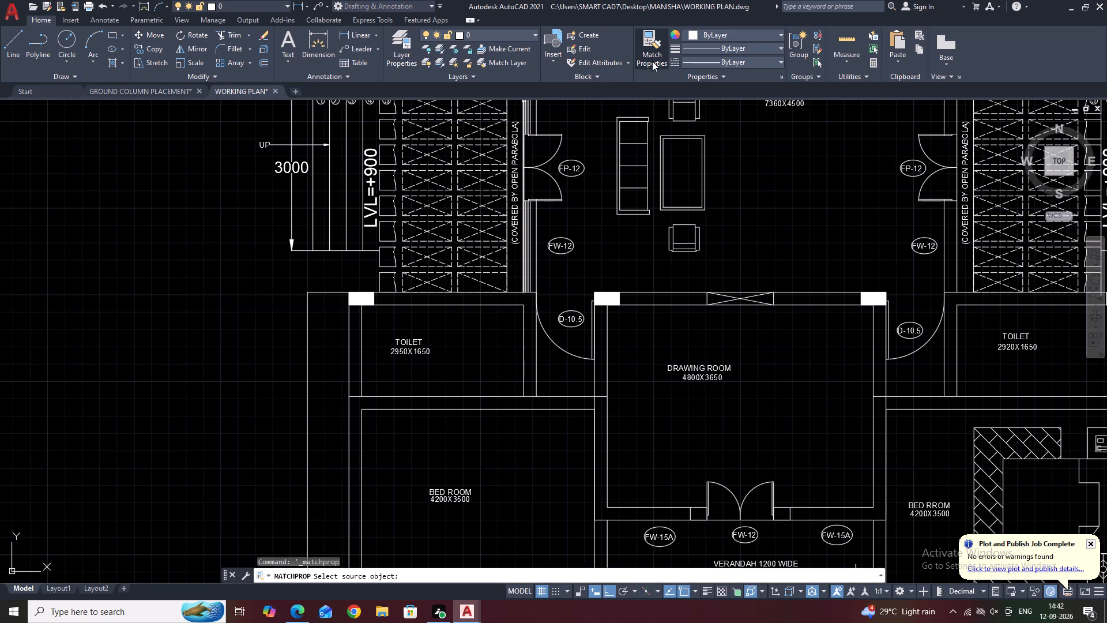
{"action": "scroll", "coordinate": [679, 301], "scroll_direction": "down", "scroll_amount": 1}
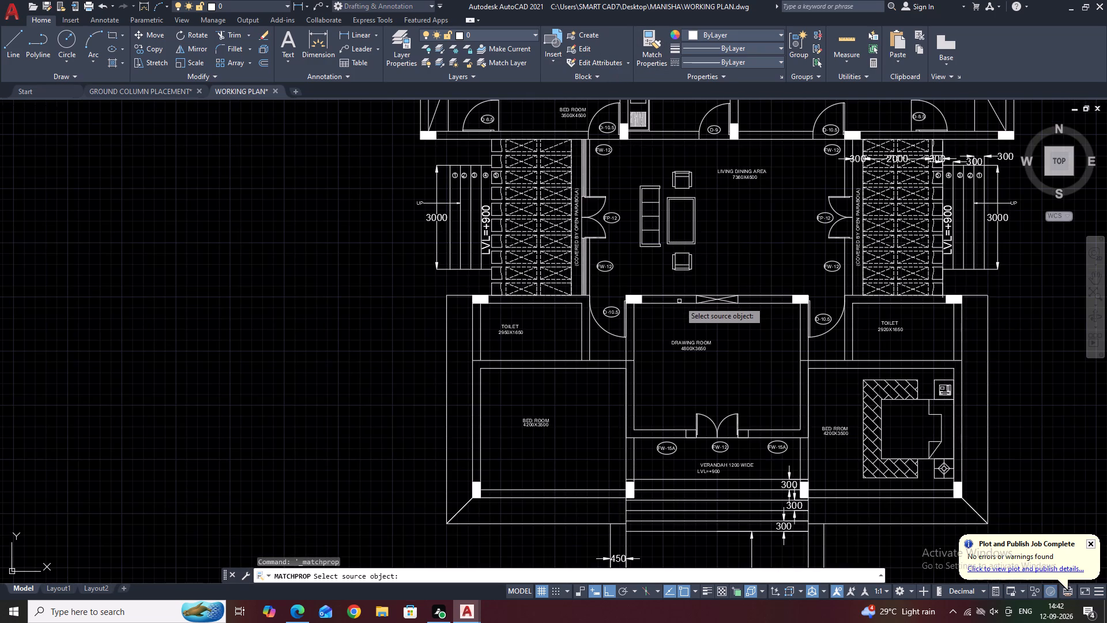
{"action": "scroll", "coordinate": [902, 144], "scroll_direction": "up", "scroll_amount": 2}
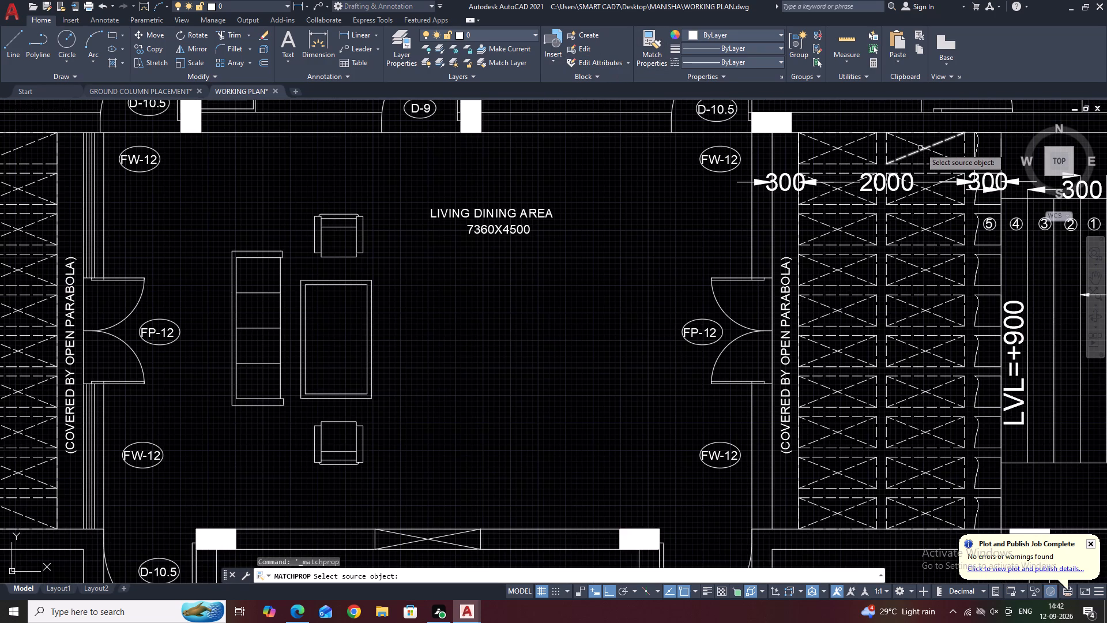
{"action": "left_click", "coordinate": [920, 148]}
{"action": "scroll", "coordinate": [716, 354], "scroll_direction": "down", "scroll_amount": 3}
{"action": "scroll", "coordinate": [632, 411], "scroll_direction": "up", "scroll_amount": 3}
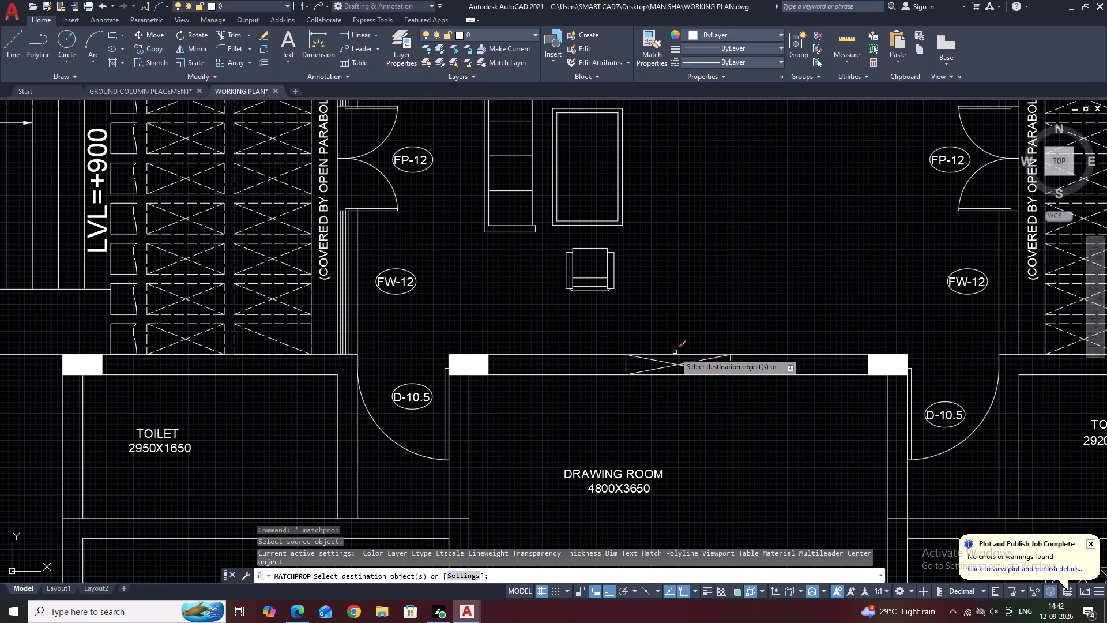
{"action": "left_click", "coordinate": [675, 337]}
{"action": "left_click", "coordinate": [660, 384]}
{"action": "right_click", "coordinate": [691, 323]}
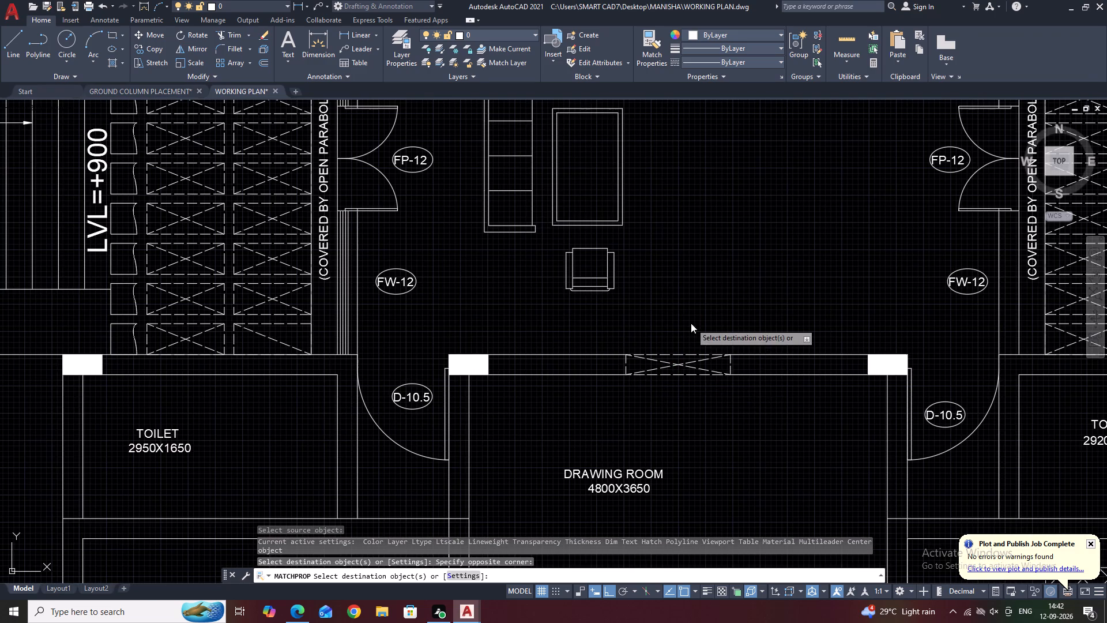
{"action": "left_click", "coordinate": [716, 345]}
Copy the four window lines of the master bedroom's FW-20 window into the drawing room's south wall at the west FW-15A tag.
{"action": "scroll", "coordinate": [720, 348], "scroll_direction": "down", "scroll_amount": 2}
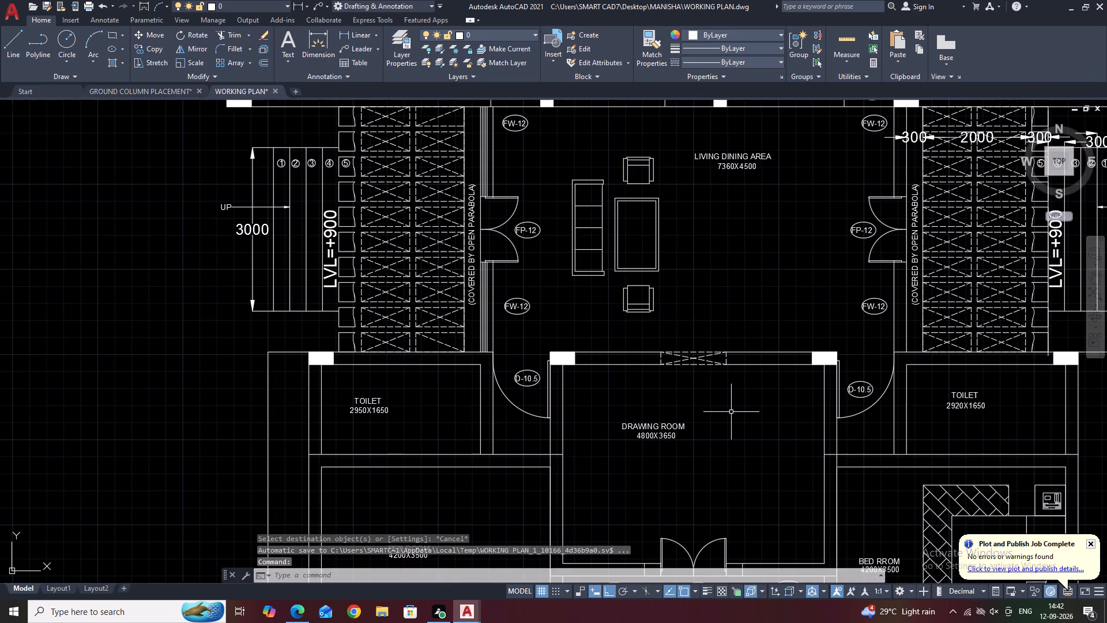
{"action": "middle_click_drag", "start_coordinate": [765, 471], "coordinate": [759, 367]}
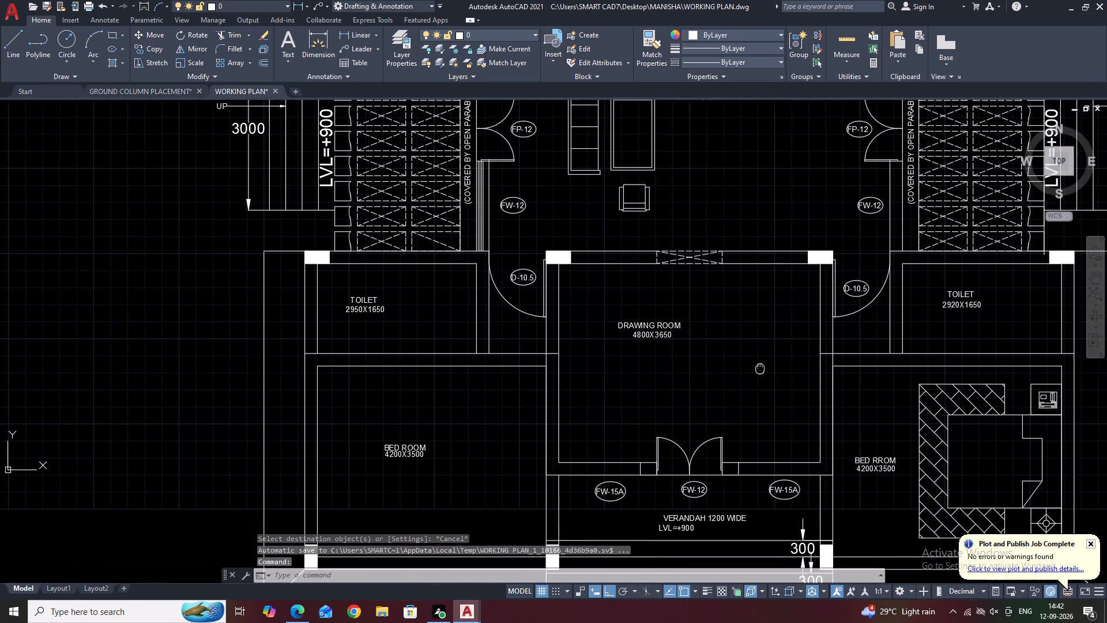
{"action": "middle_click_drag", "start_coordinate": [759, 367], "coordinate": [758, 366]}
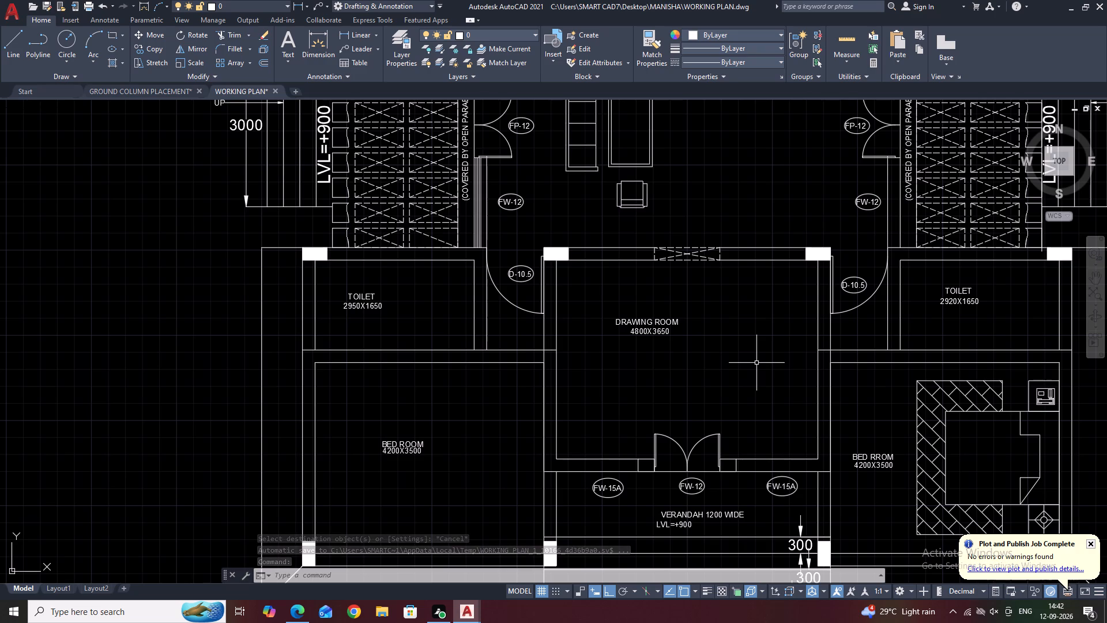
{"action": "middle_click_drag", "start_coordinate": [633, 347], "coordinate": [721, 383]}
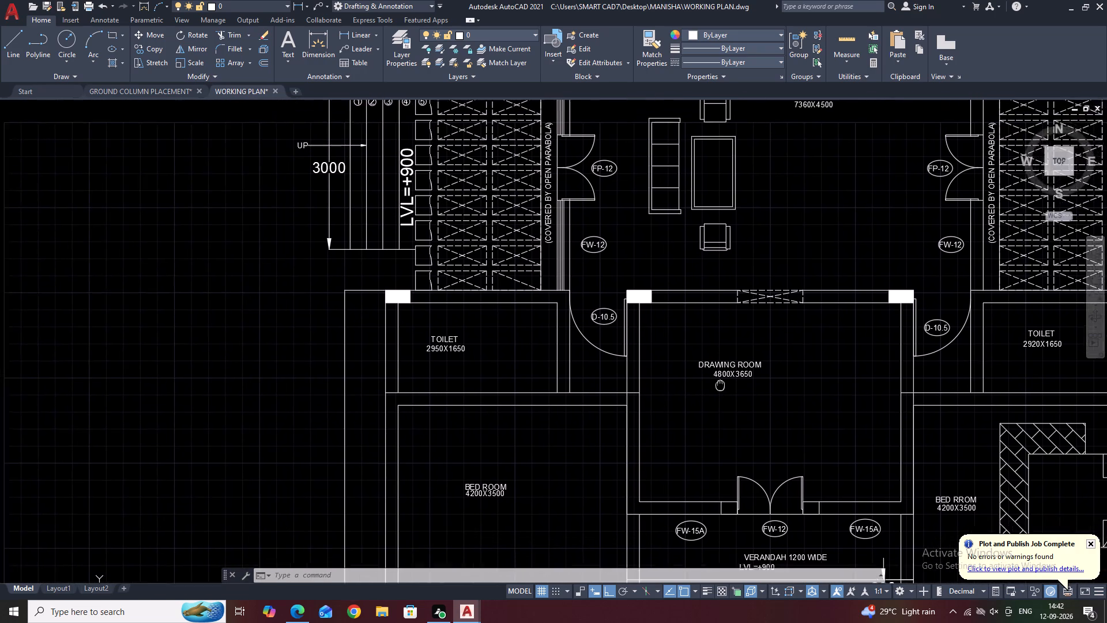
{"action": "middle_click_drag", "start_coordinate": [721, 383], "coordinate": [724, 380]}
{"action": "scroll", "coordinate": [724, 380], "scroll_direction": "down", "scroll_amount": 2}
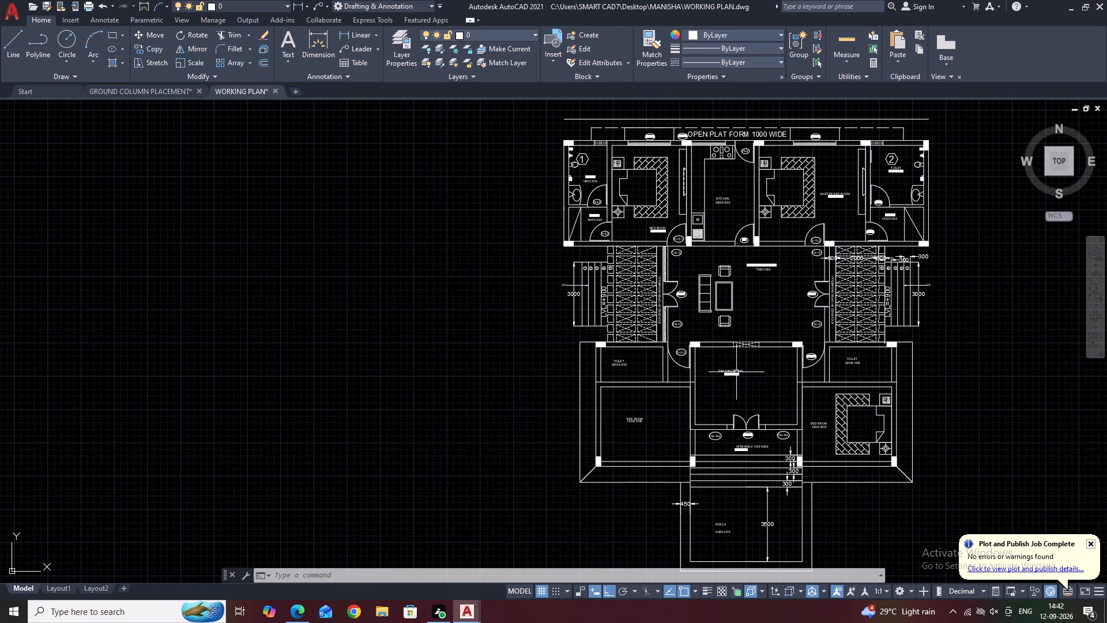
{"action": "scroll", "coordinate": [651, 245], "scroll_direction": "up", "scroll_amount": 1}
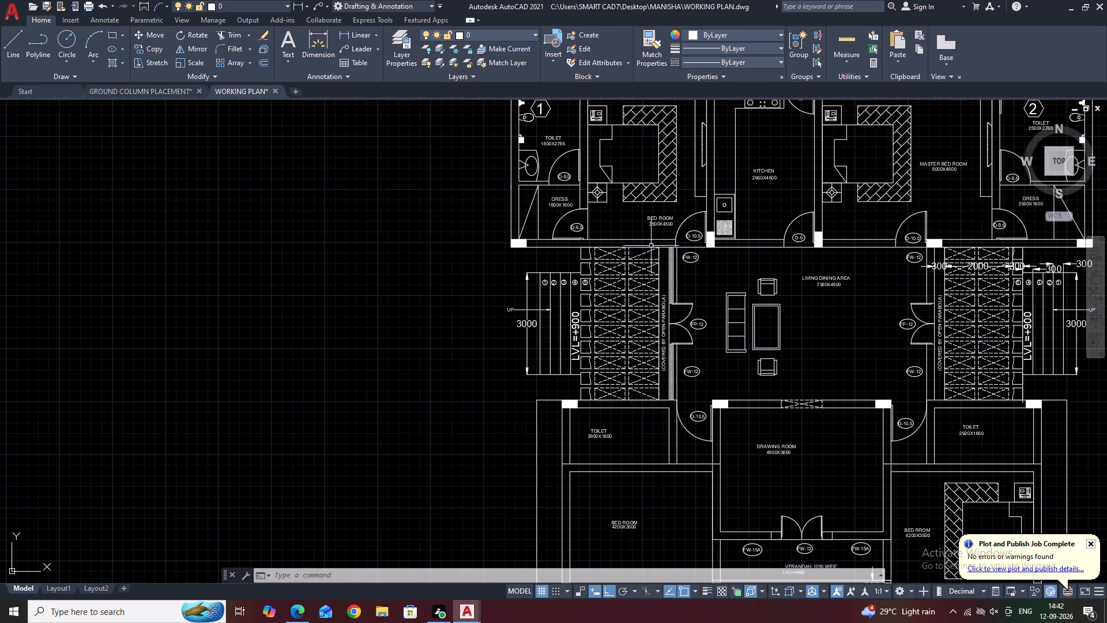
{"action": "middle_click_drag", "start_coordinate": [763, 252], "coordinate": [742, 273]}
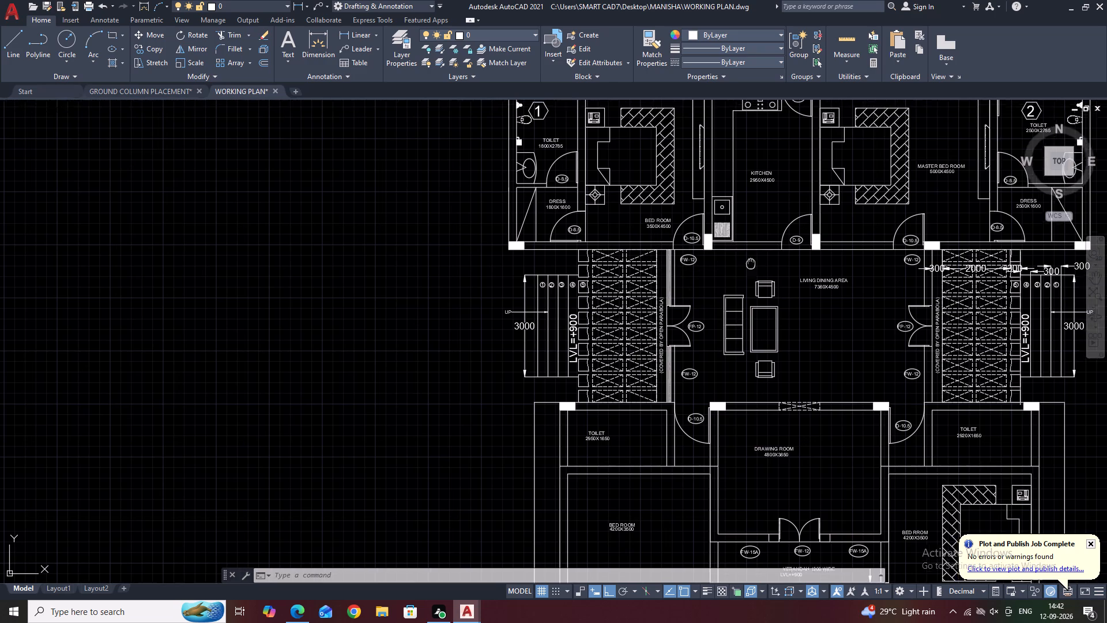
{"action": "middle_click_drag", "start_coordinate": [742, 273], "coordinate": [714, 388]}
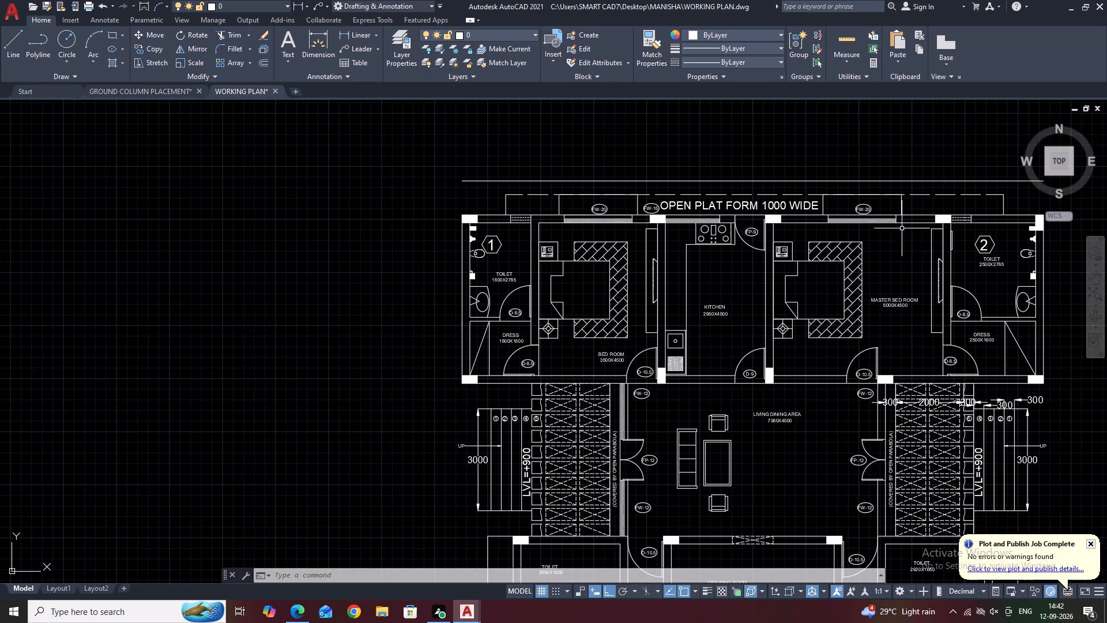
{"action": "scroll", "coordinate": [899, 227], "scroll_direction": "up", "scroll_amount": 3}
{"action": "scroll", "coordinate": [846, 193], "scroll_direction": "up", "scroll_amount": 3}
{"action": "left_click", "coordinate": [860, 172]}
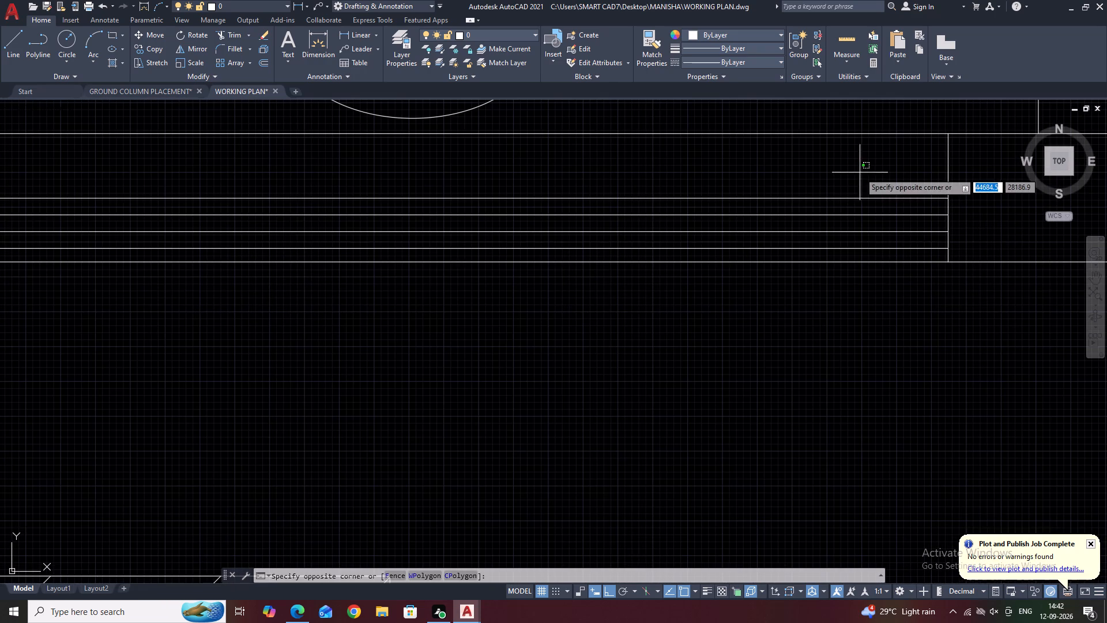
{"action": "left_click", "coordinate": [820, 253]}
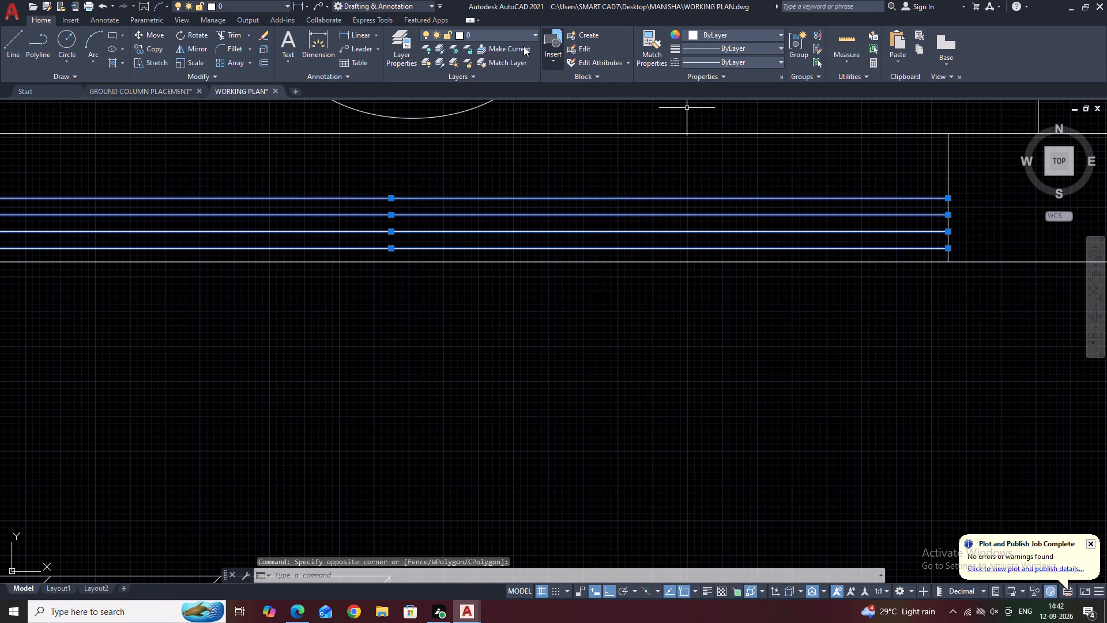
{"action": "left_click", "coordinate": [157, 48]}
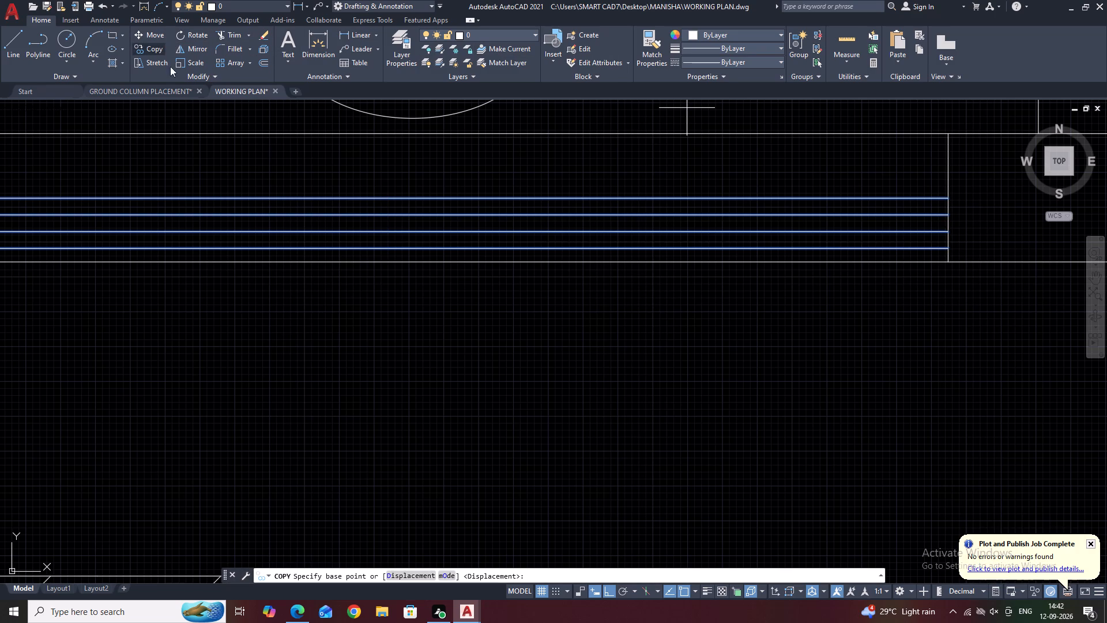
{"action": "left_click", "coordinate": [890, 237]}
{"action": "scroll", "coordinate": [886, 296], "scroll_direction": "down", "scroll_amount": 8}
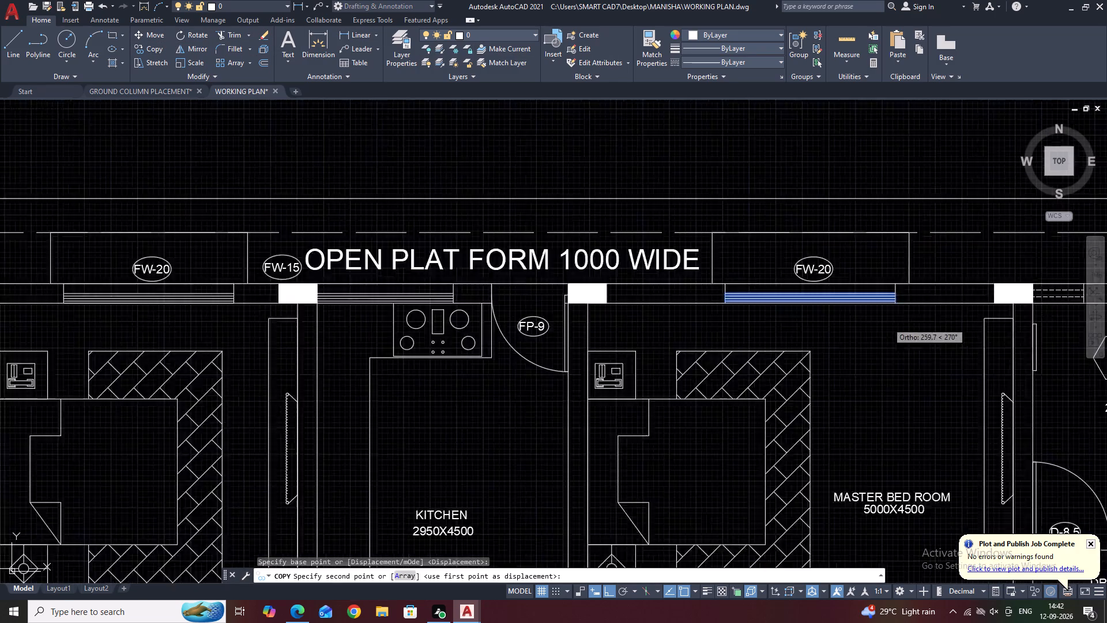
{"action": "scroll", "coordinate": [894, 415], "scroll_direction": "down", "scroll_amount": 1}
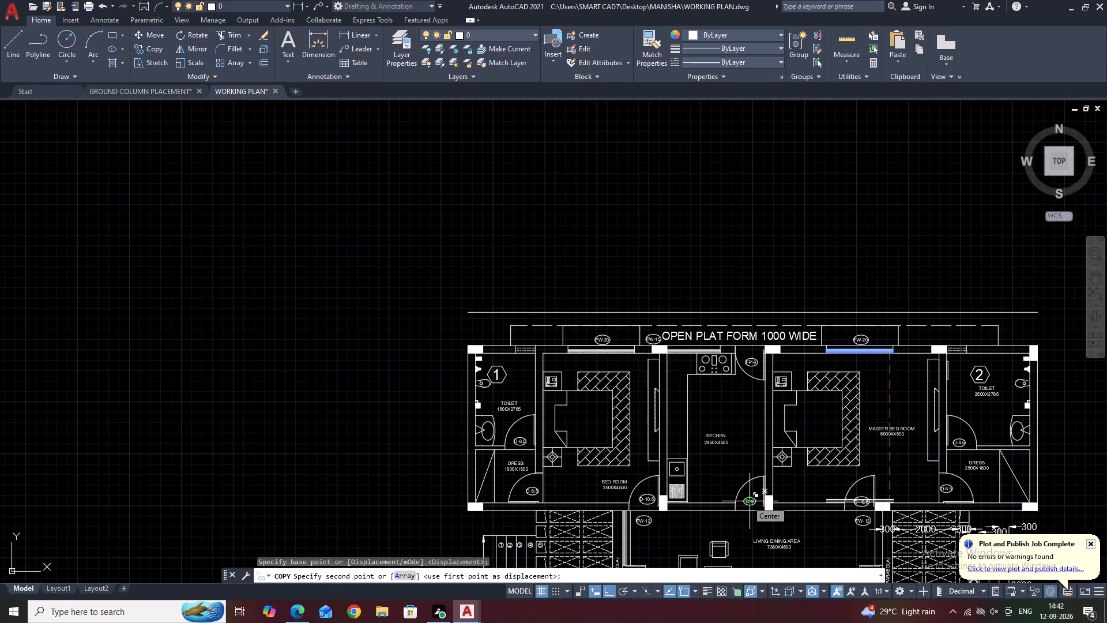
{"action": "key", "text": "F8"}
{"action": "scroll", "coordinate": [820, 444], "scroll_direction": "down", "scroll_amount": 2}
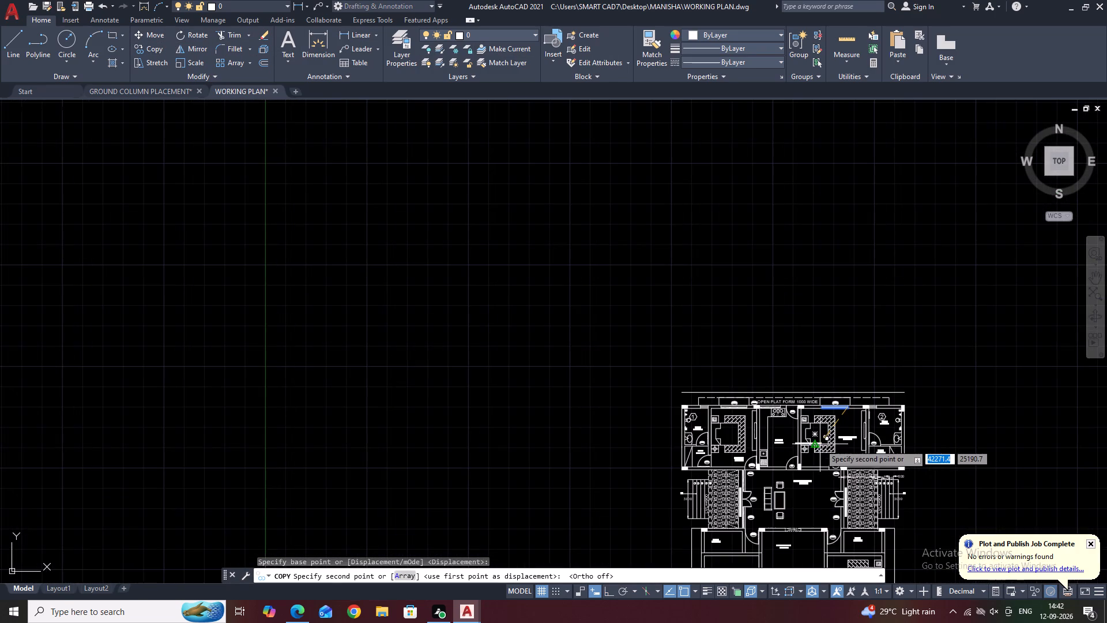
{"action": "middle_click_drag", "start_coordinate": [827, 475], "coordinate": [815, 418]}
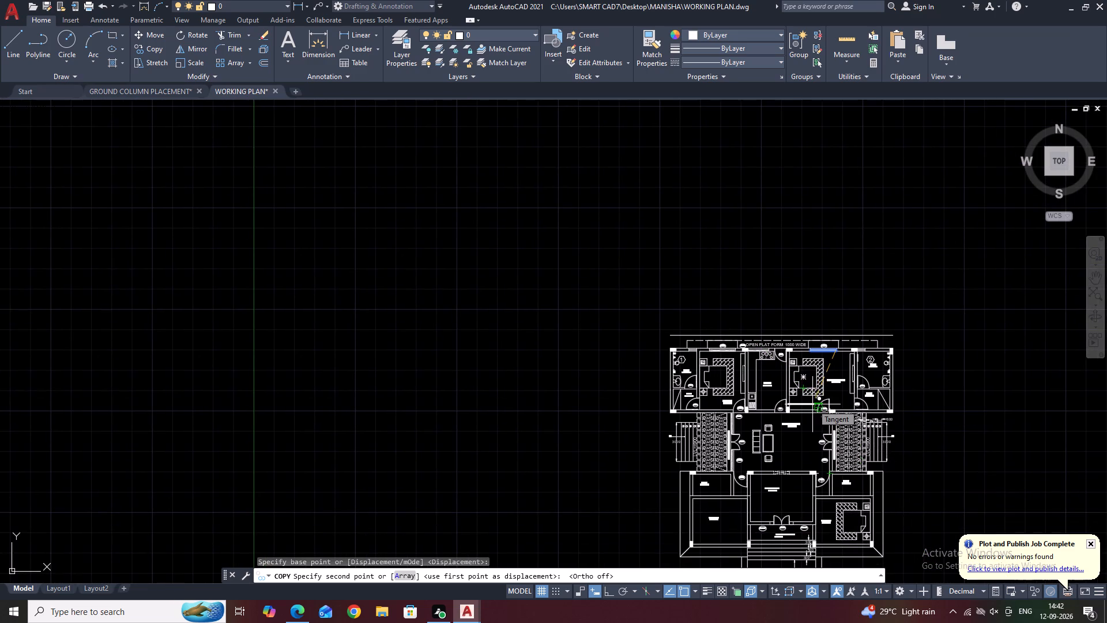
{"action": "scroll", "coordinate": [766, 536], "scroll_direction": "up", "scroll_amount": 4}
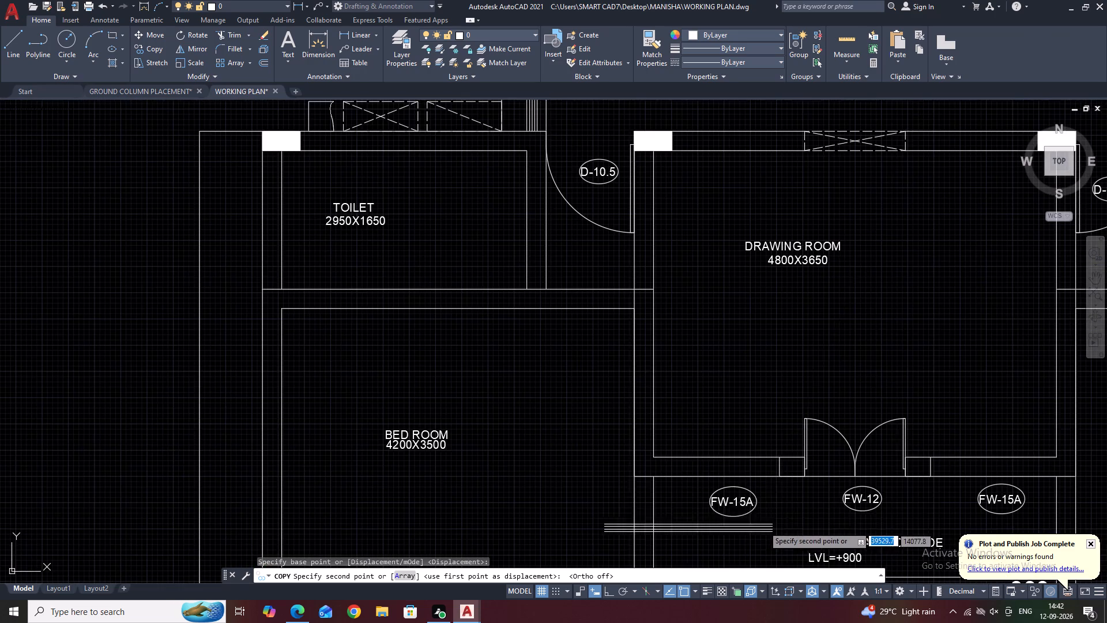
{"action": "scroll", "coordinate": [773, 488], "scroll_direction": "up", "scroll_amount": 1}
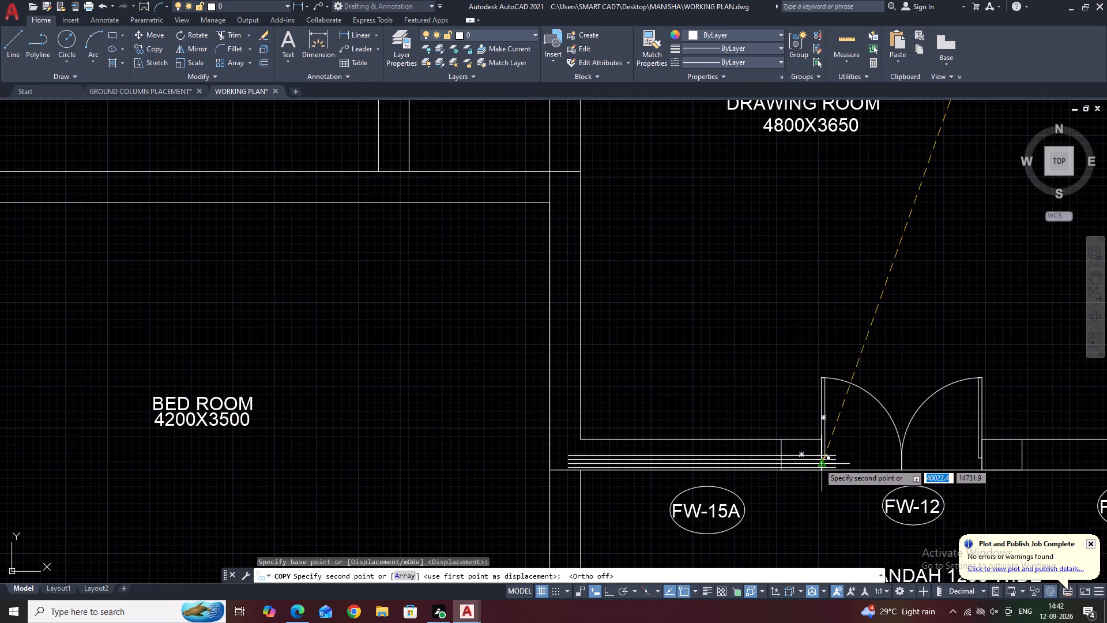
{"action": "scroll", "coordinate": [815, 461], "scroll_direction": "up", "scroll_amount": 2}
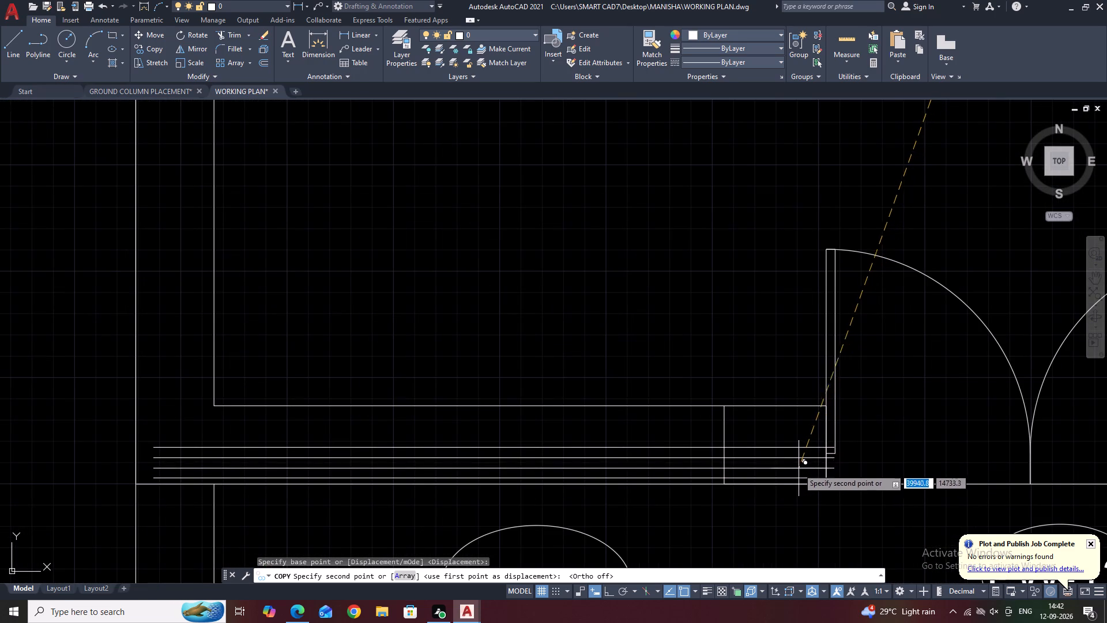
{"action": "left_click", "coordinate": [787, 464]}
{"action": "right_click", "coordinate": [754, 442]}
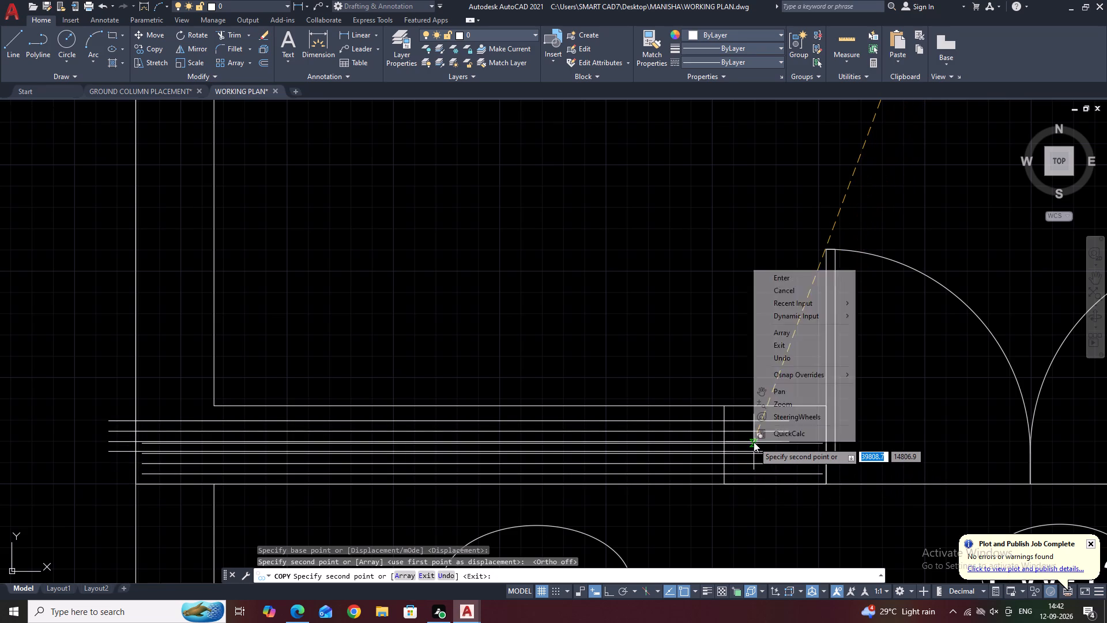
{"action": "left_click", "coordinate": [781, 293]}
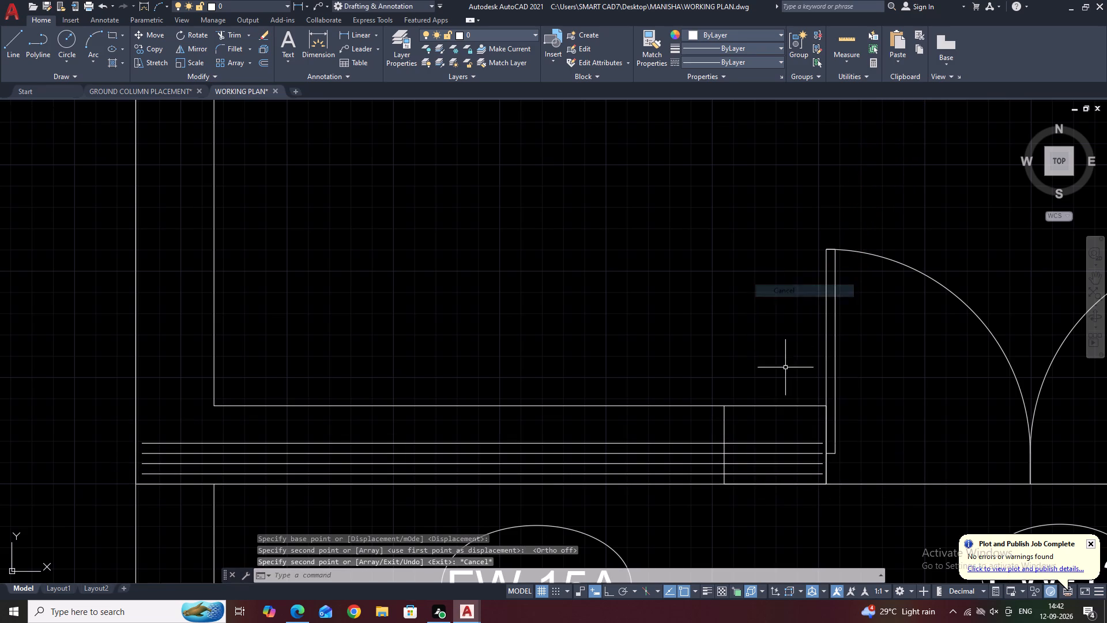
Move the copied window lines so their east ends meet the west jamb of the FW-12 double door.
{"action": "scroll", "coordinate": [793, 481], "scroll_direction": "up", "scroll_amount": 3}
{"action": "left_click_drag", "start_coordinate": [808, 476], "coordinate": [809, 466]}
{"action": "left_click", "coordinate": [709, 310]}
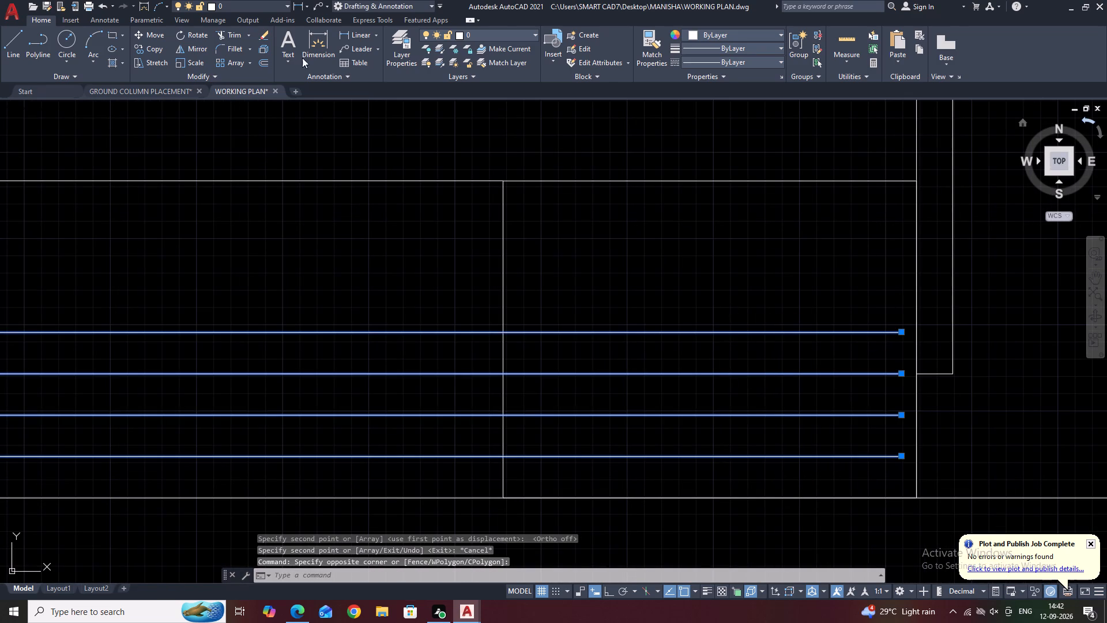
{"action": "left_click", "coordinate": [142, 34]}
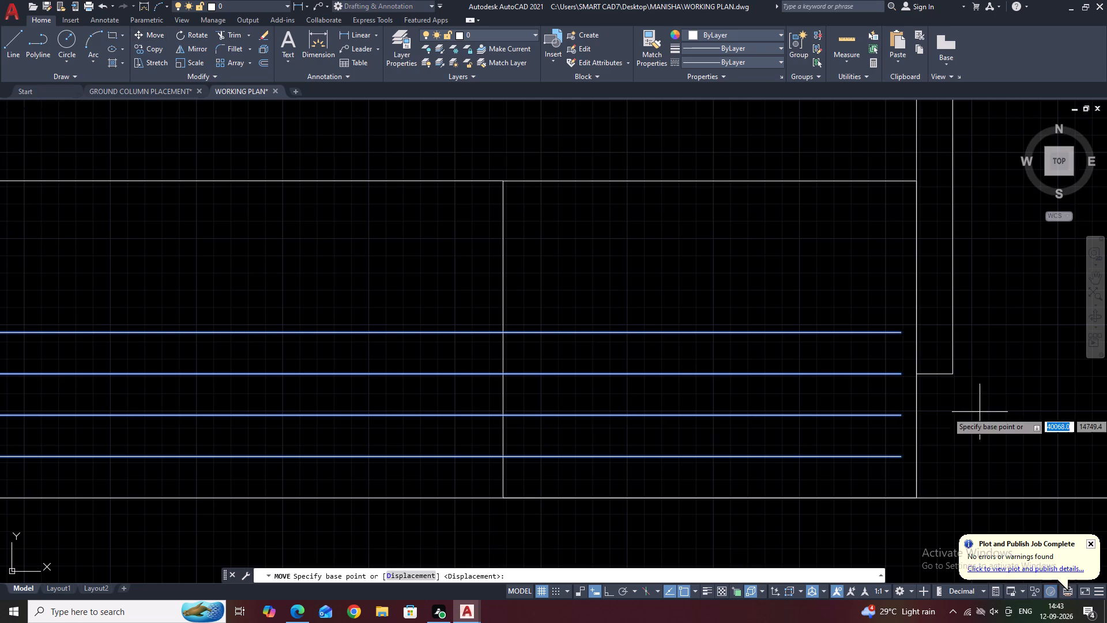
{"action": "left_click", "coordinate": [900, 460]}
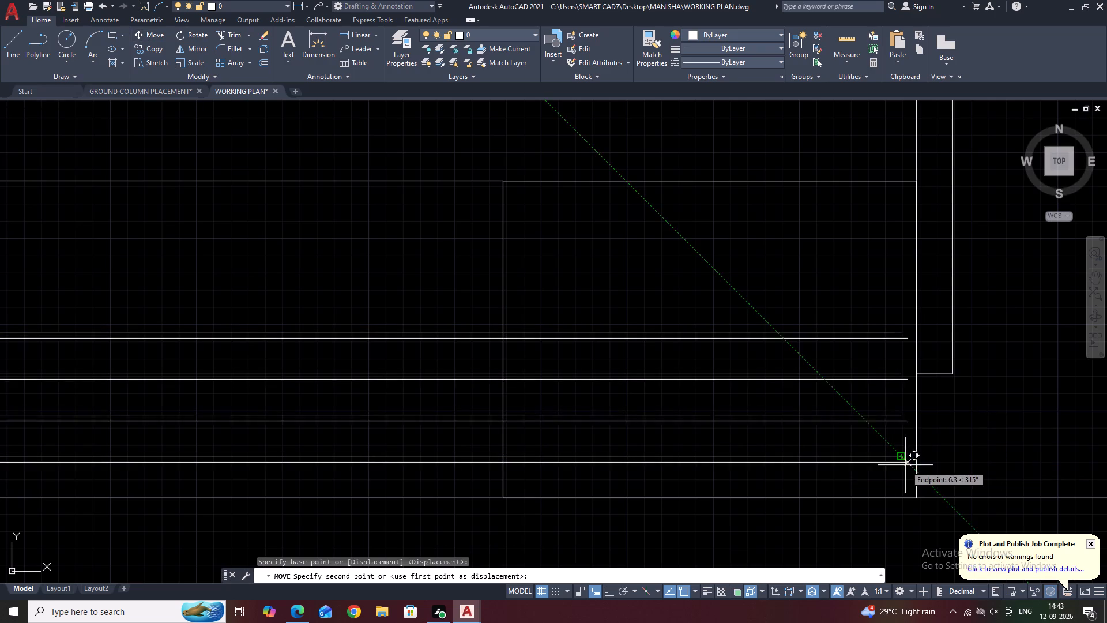
{"action": "left_click", "coordinate": [913, 463]}
Trim off the window line segments between the west FW-15A window's east jamb and the double door.
{"action": "scroll", "coordinate": [898, 420], "scroll_direction": "down", "scroll_amount": 3}
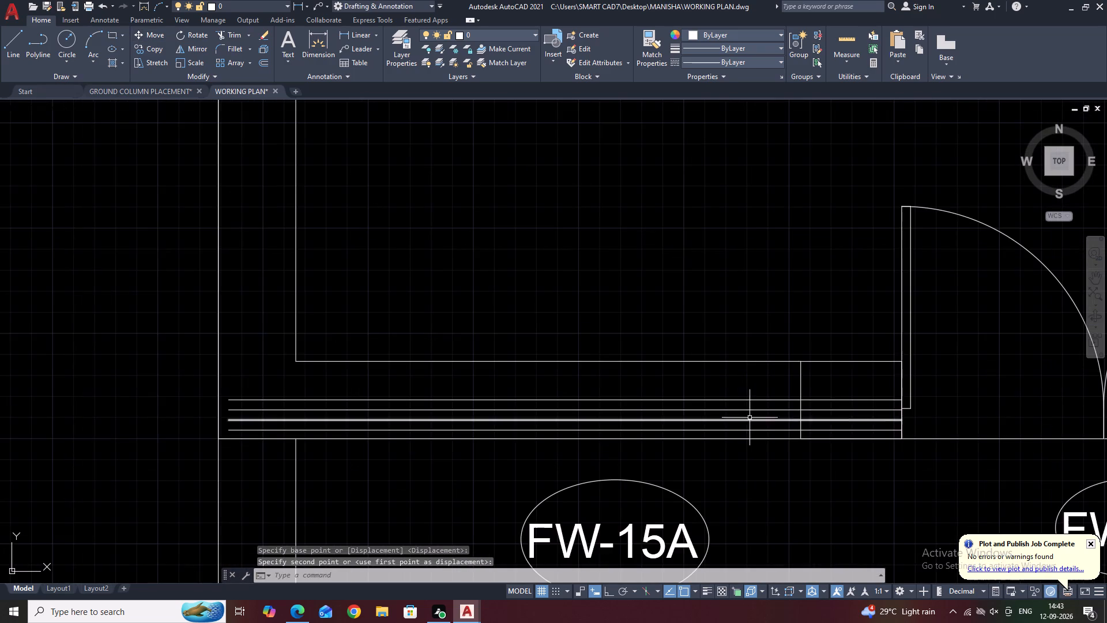
{"action": "middle_click_drag", "start_coordinate": [748, 429], "coordinate": [842, 442]}
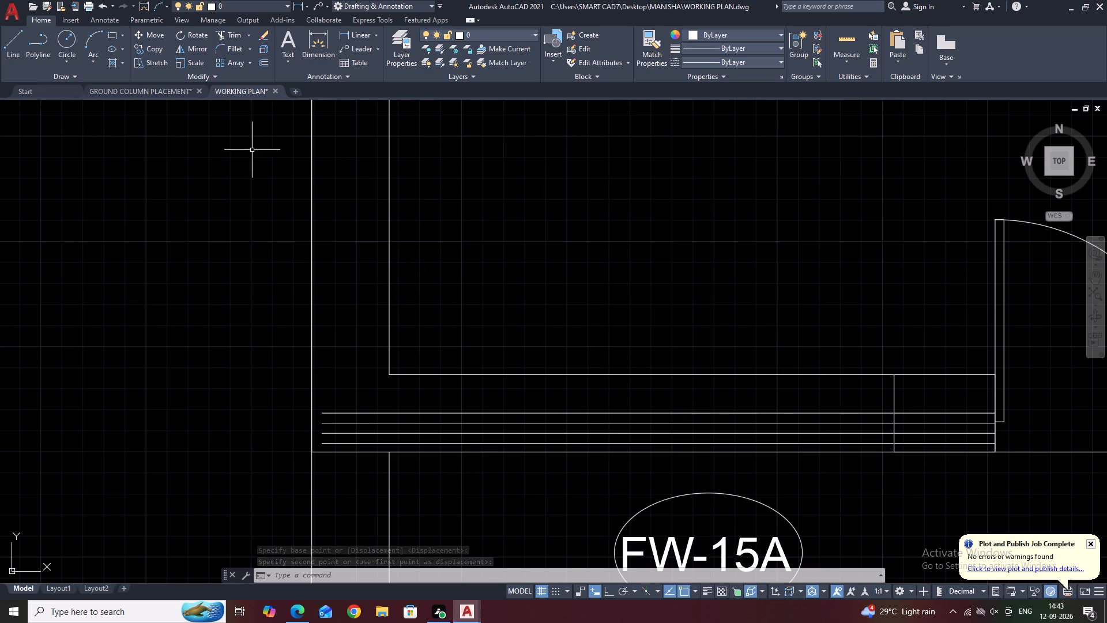
{"action": "left_click", "coordinate": [236, 36]}
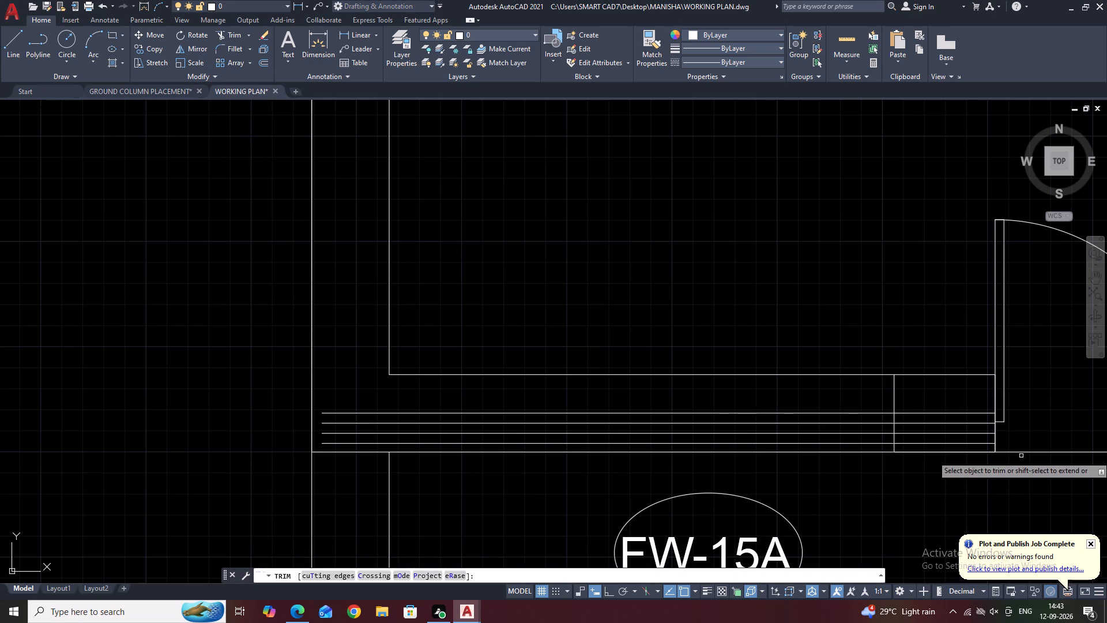
{"action": "scroll", "coordinate": [905, 447], "scroll_direction": "up", "scroll_amount": 2}
{"action": "left_click", "coordinate": [937, 449]}
{"action": "left_click", "coordinate": [930, 337]}
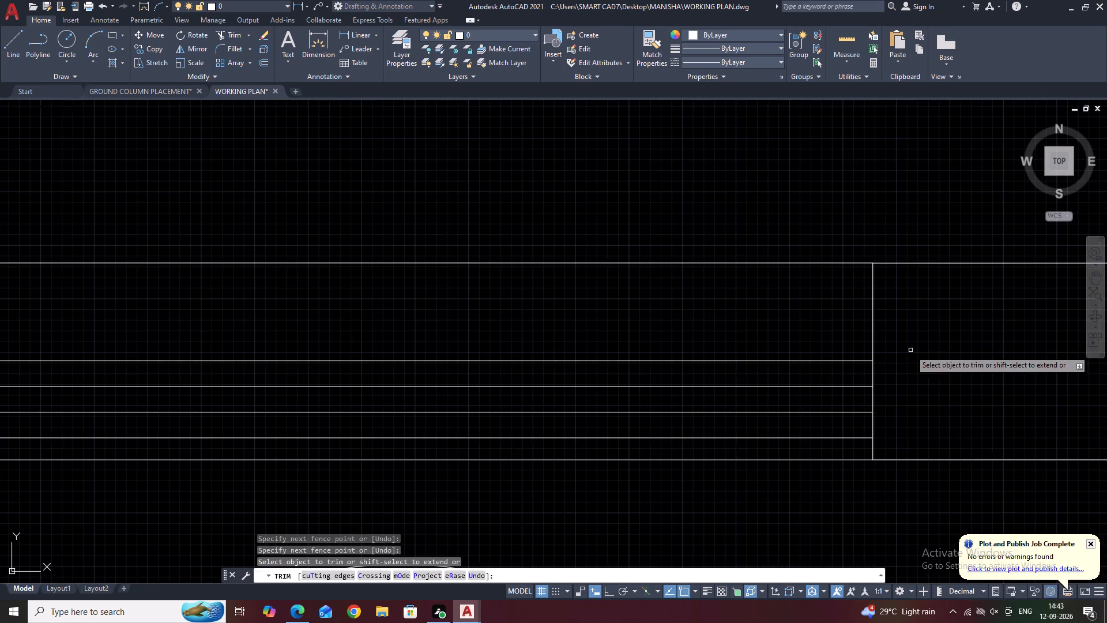
{"action": "scroll", "coordinate": [911, 351], "scroll_direction": "down", "scroll_amount": 5}
{"action": "right_click", "coordinate": [796, 273]}
{"action": "left_click", "coordinate": [835, 295]}
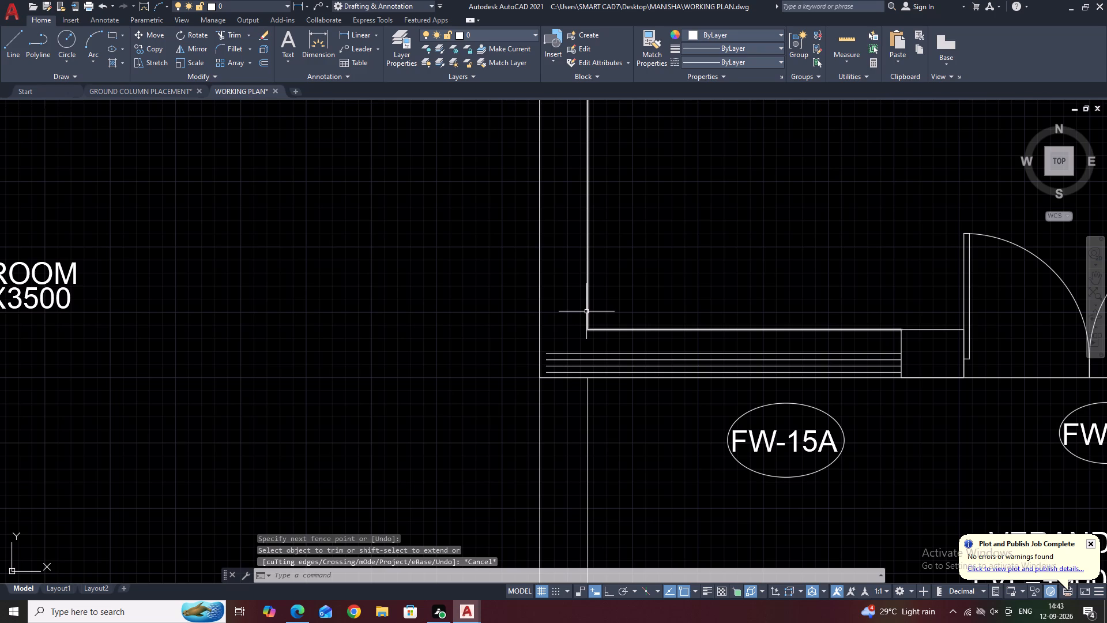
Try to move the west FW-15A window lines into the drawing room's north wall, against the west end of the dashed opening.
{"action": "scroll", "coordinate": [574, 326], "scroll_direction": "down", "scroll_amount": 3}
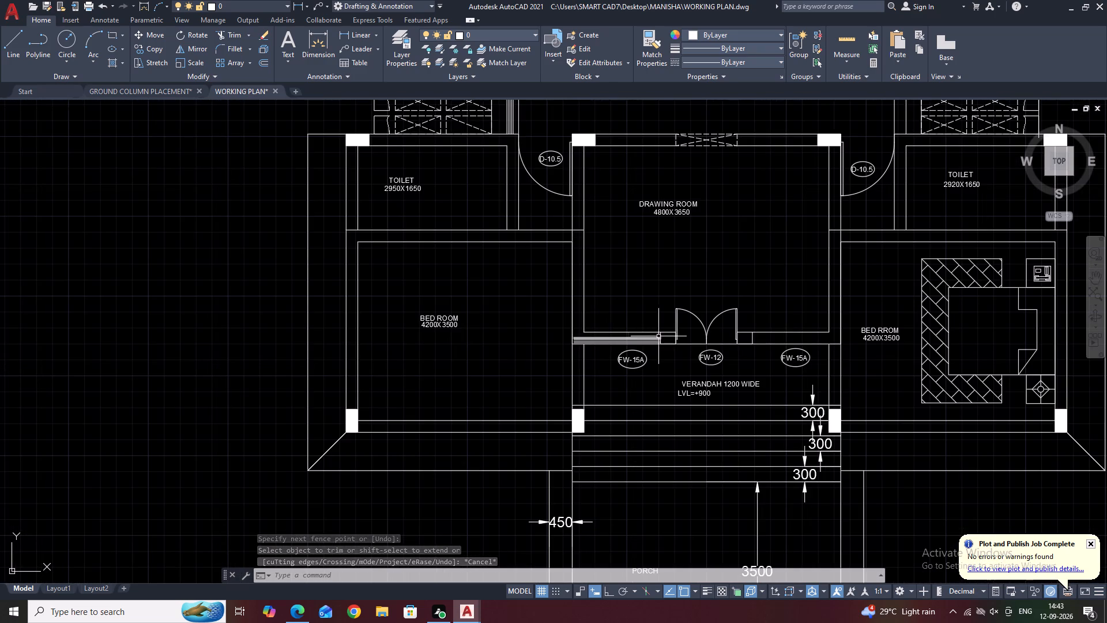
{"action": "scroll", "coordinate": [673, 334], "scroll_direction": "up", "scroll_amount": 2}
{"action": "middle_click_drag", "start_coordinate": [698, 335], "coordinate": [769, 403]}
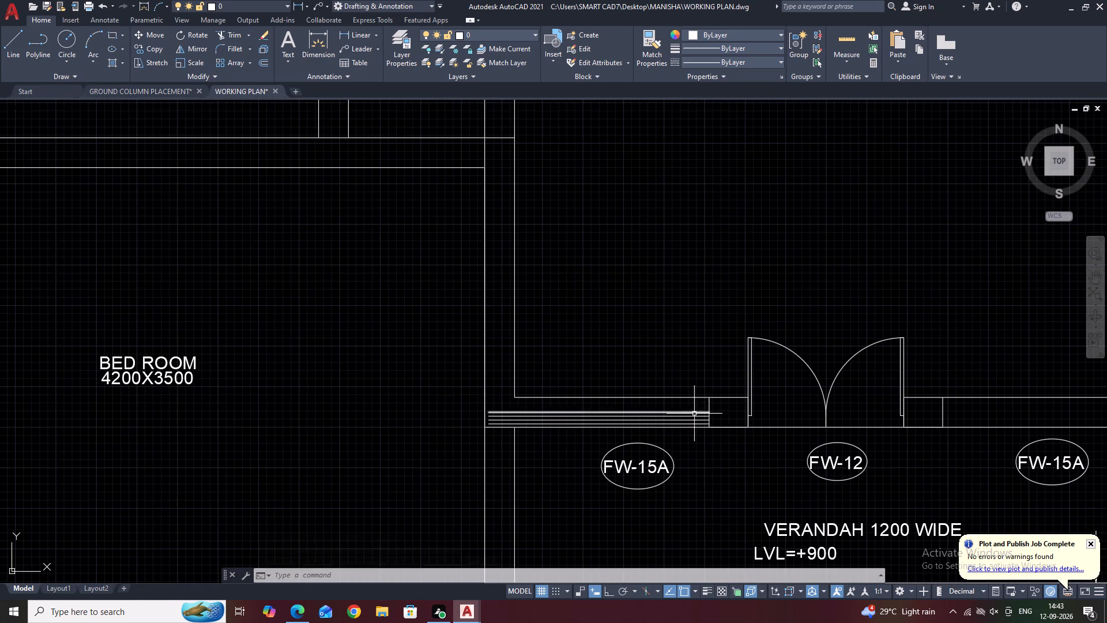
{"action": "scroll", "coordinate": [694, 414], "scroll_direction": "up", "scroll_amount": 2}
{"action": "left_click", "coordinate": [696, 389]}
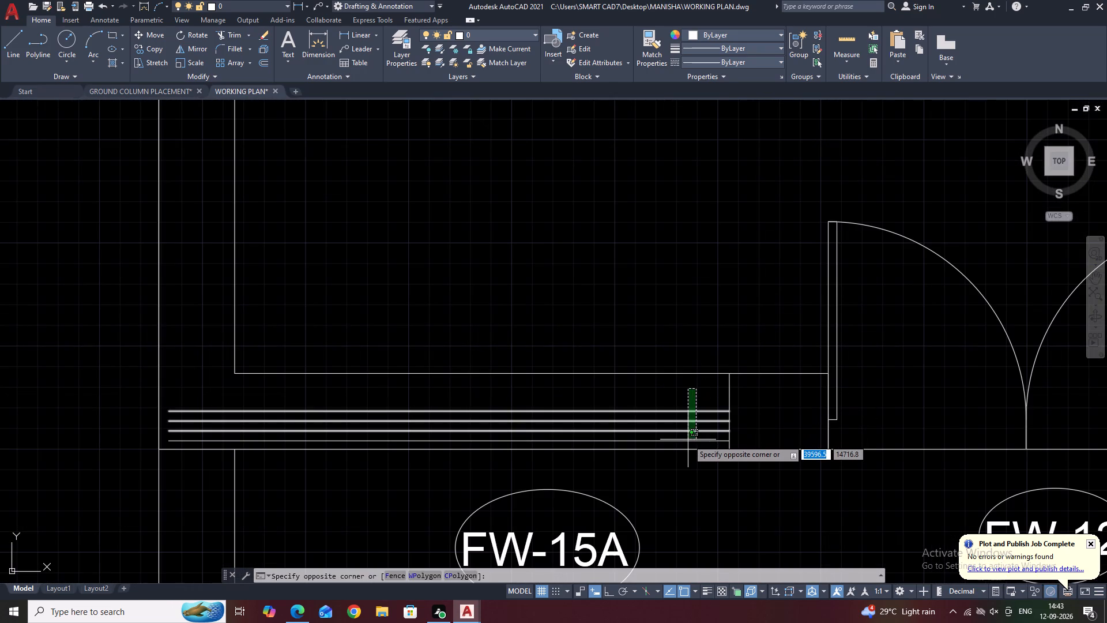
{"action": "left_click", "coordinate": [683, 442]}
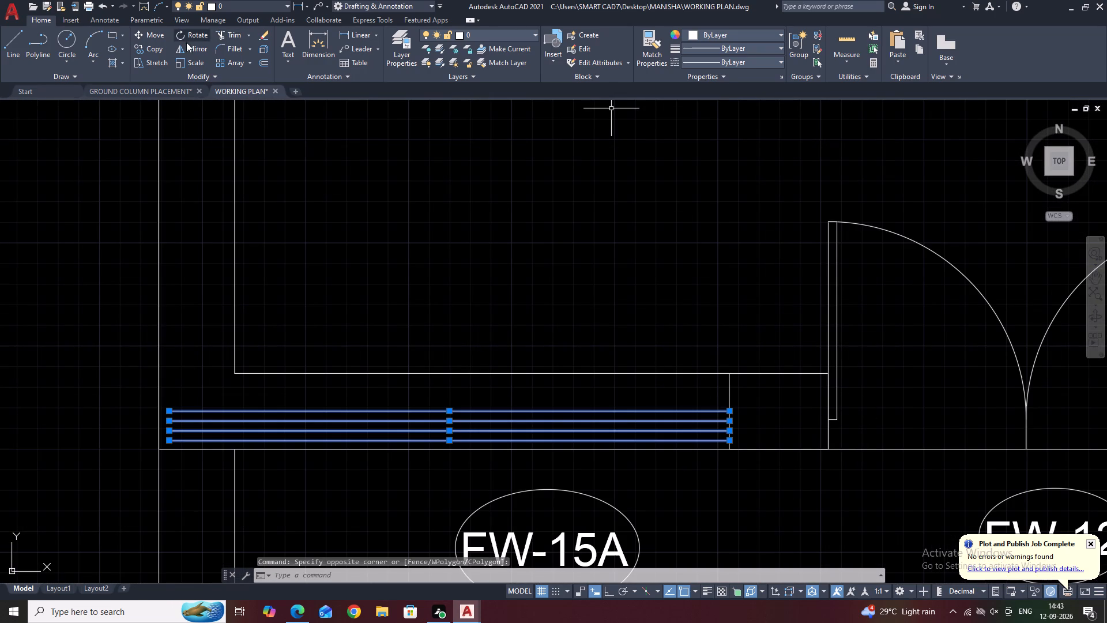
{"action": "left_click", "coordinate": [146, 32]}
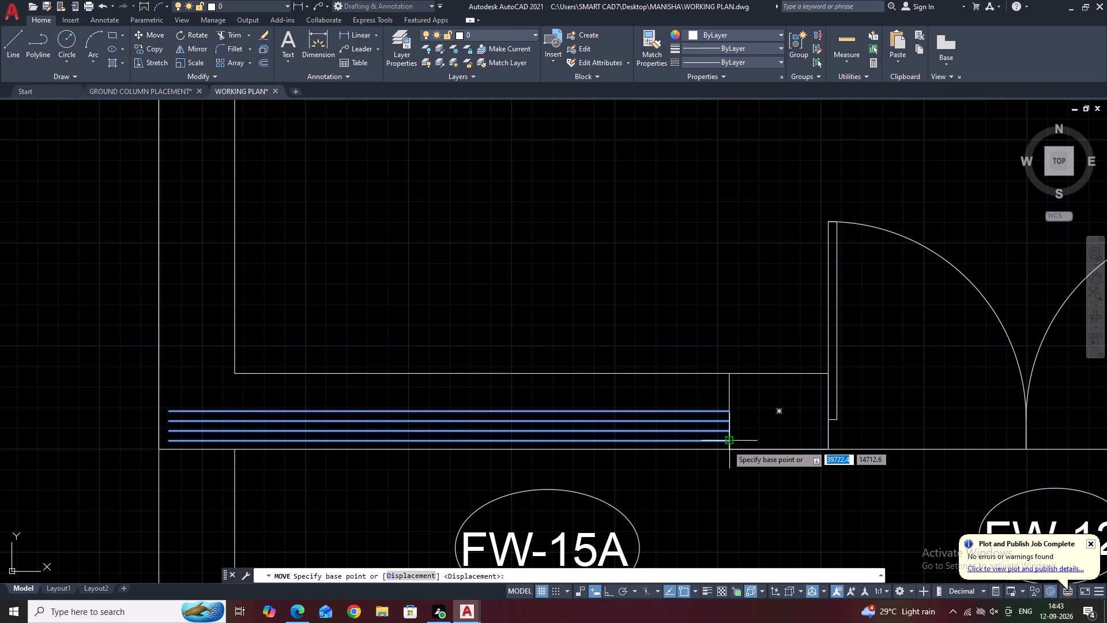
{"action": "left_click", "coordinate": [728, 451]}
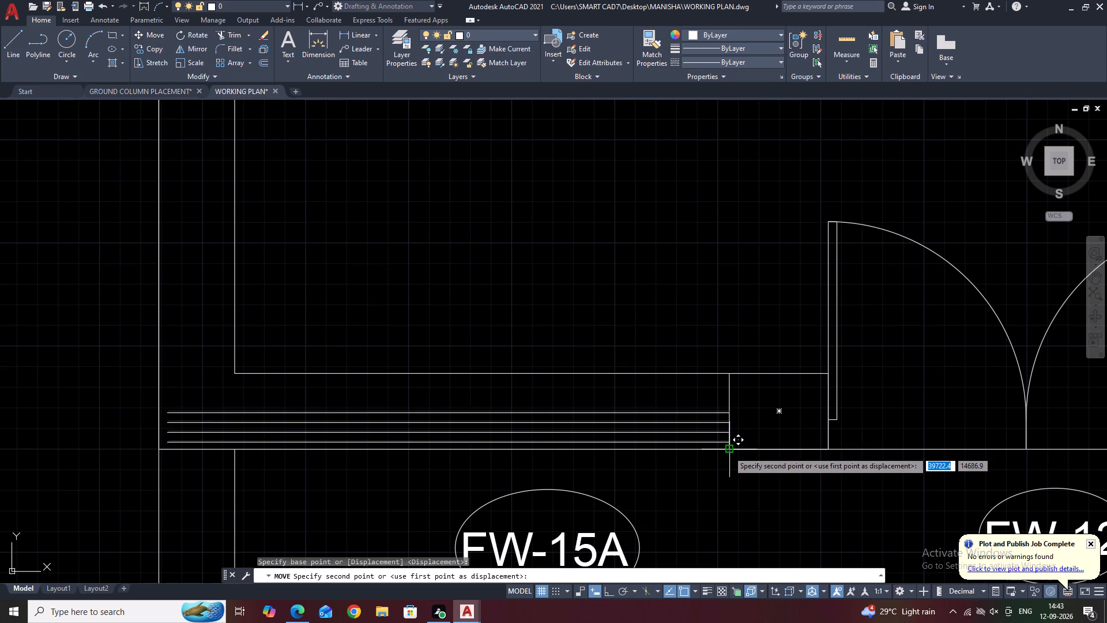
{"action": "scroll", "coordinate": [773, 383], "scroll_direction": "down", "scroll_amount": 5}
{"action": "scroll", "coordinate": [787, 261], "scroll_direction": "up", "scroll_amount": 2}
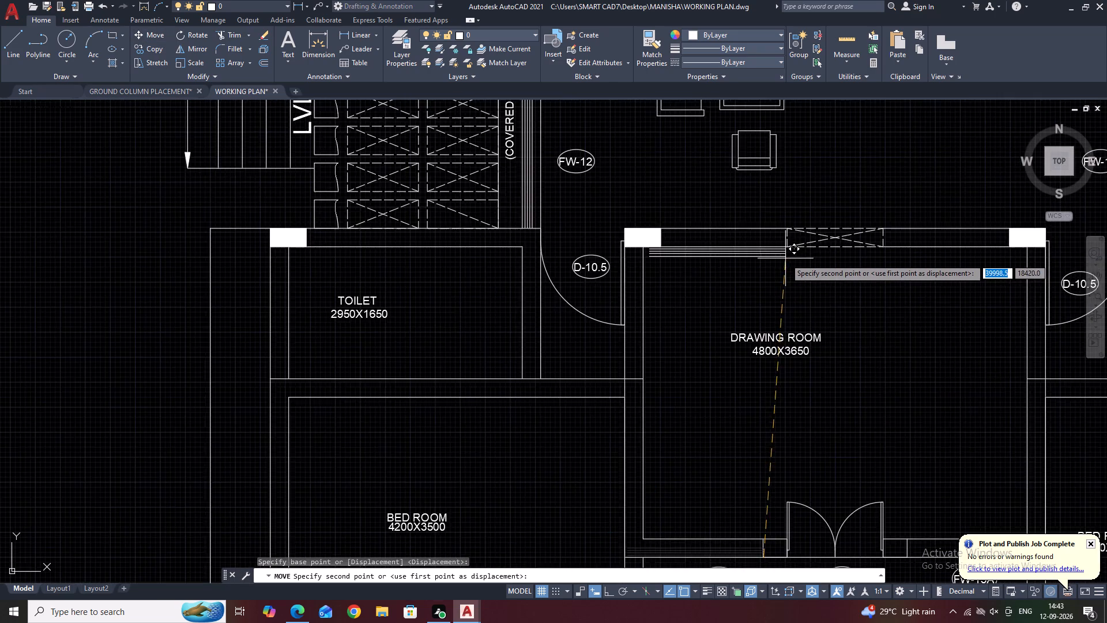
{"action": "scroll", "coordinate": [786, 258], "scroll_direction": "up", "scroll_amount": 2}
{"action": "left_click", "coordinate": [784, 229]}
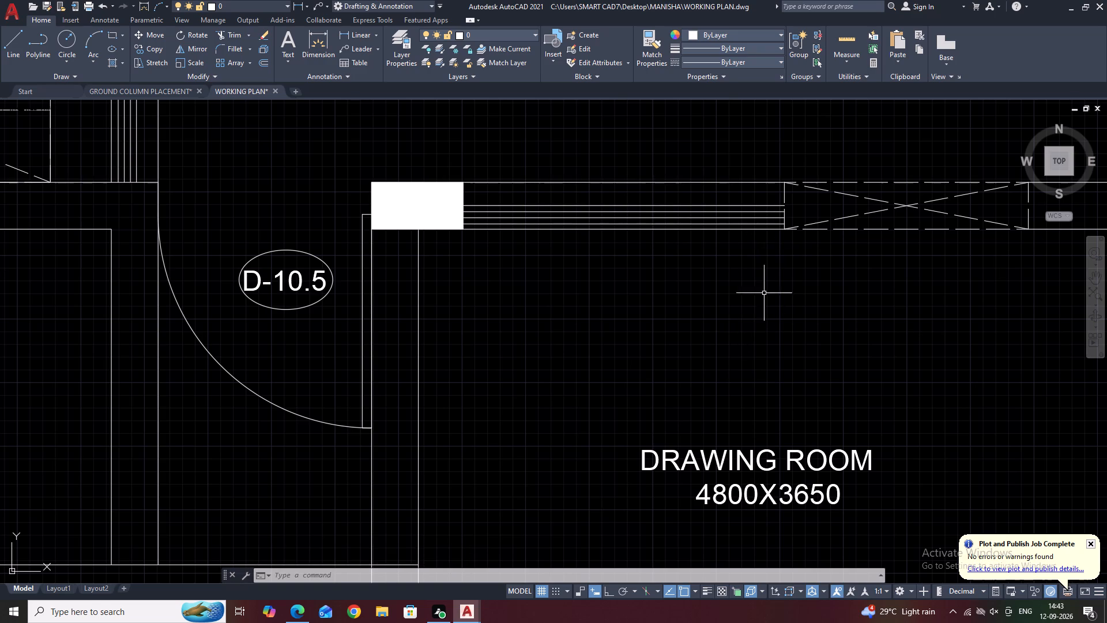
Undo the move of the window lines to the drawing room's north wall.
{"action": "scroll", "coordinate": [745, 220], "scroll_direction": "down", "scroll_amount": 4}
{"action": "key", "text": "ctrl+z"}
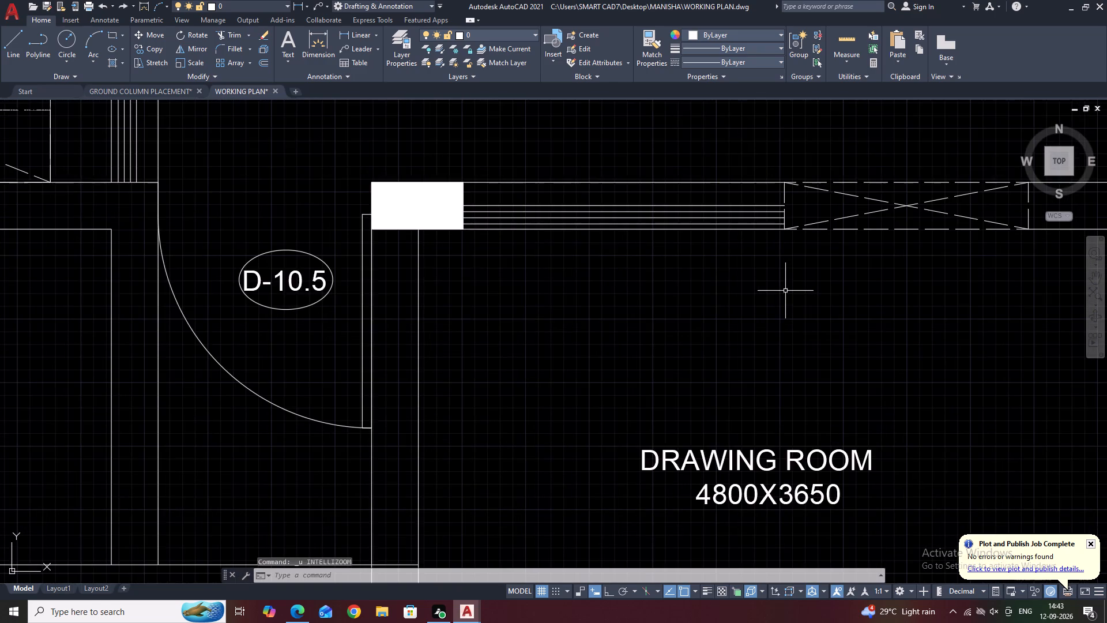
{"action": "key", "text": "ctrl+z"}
Mirror the three lower window lines of the west FW-15A window about its uppermost line, keeping the source lines.
{"action": "scroll", "coordinate": [644, 438], "scroll_direction": "up", "scroll_amount": 3}
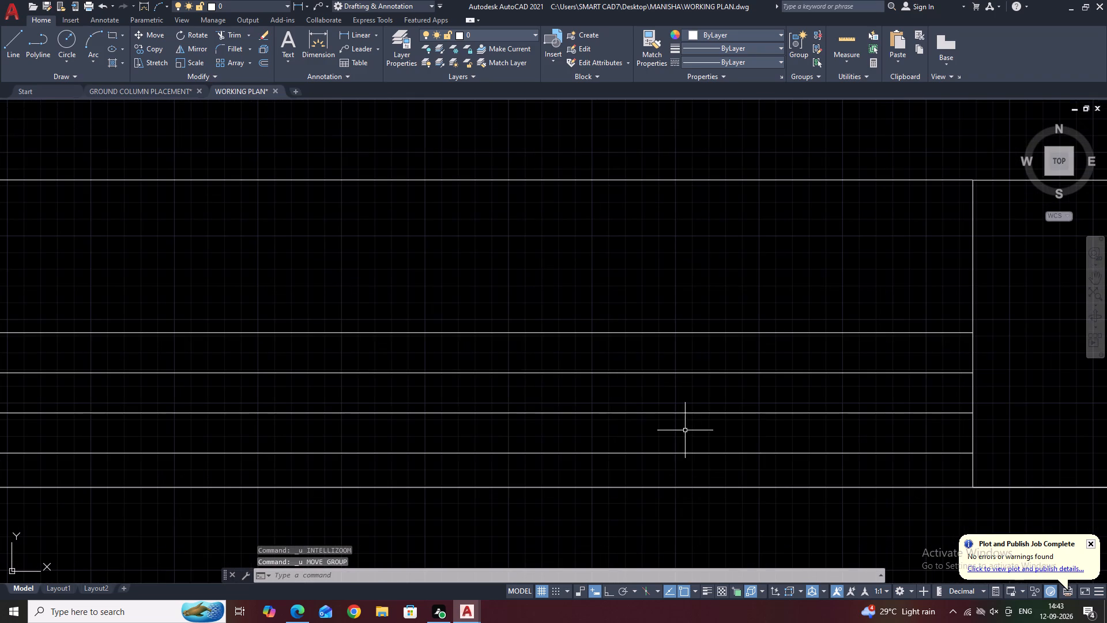
{"action": "left_click_drag", "start_coordinate": [823, 464], "coordinate": [823, 452]}
{"action": "left_click", "coordinate": [796, 370]}
{"action": "middle_click_drag", "start_coordinate": [812, 377], "coordinate": [793, 410]}
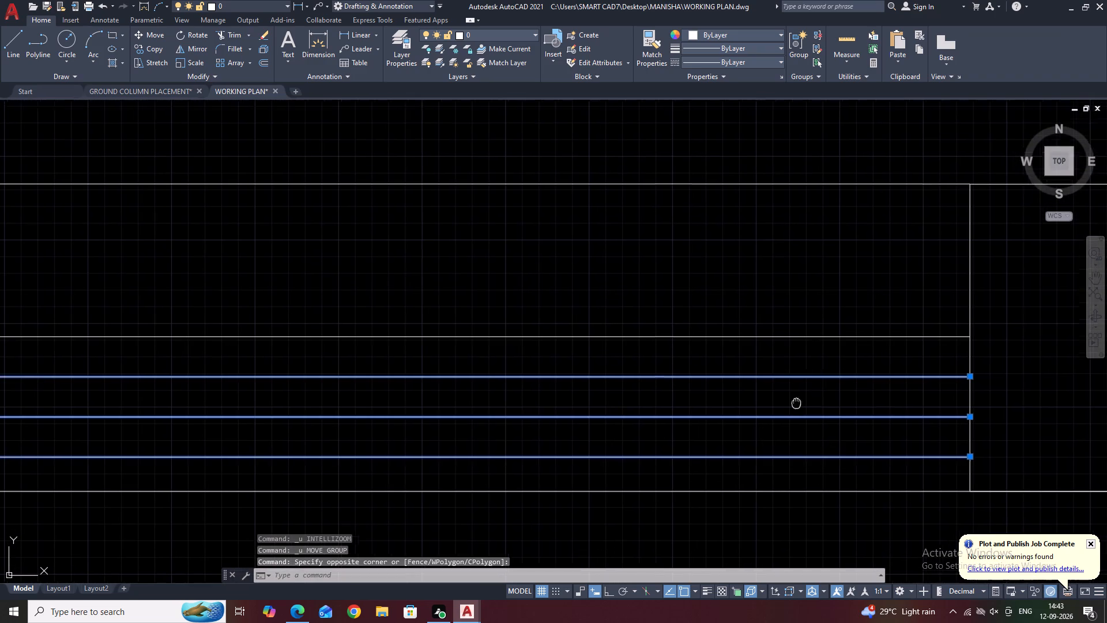
{"action": "middle_click_drag", "start_coordinate": [793, 410], "coordinate": [777, 472]}
{"action": "key", "text": "m"}
{"action": "type", "text": "I"}
{"action": "key", "text": "space"}
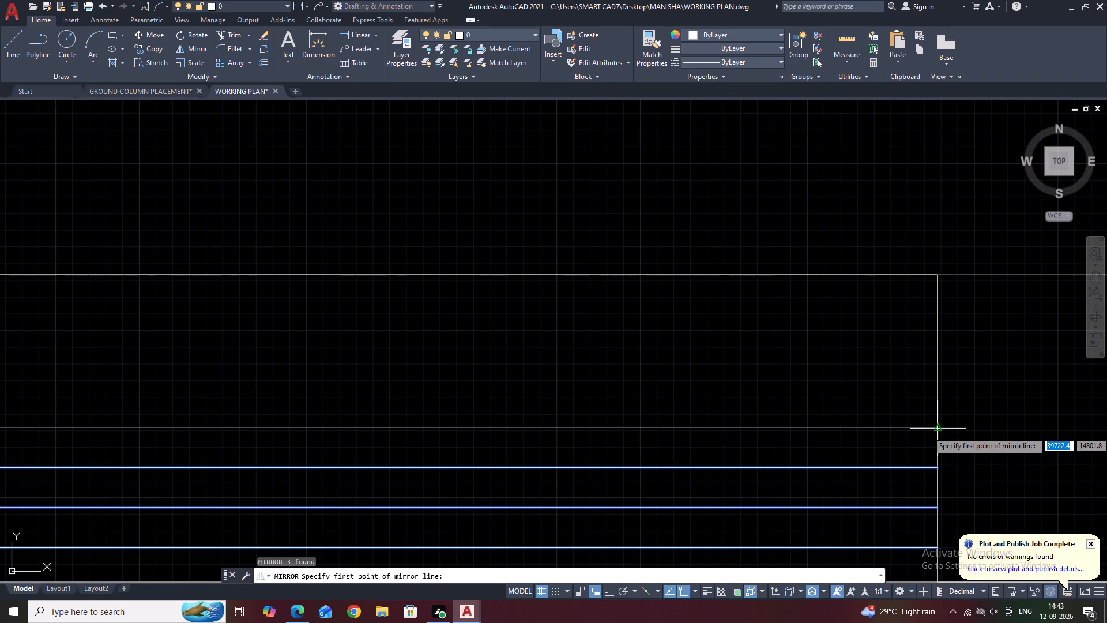
{"action": "left_click", "coordinate": [936, 431]}
{"action": "left_click", "coordinate": [1007, 424]}
{"action": "left_click", "coordinate": [1016, 464]}
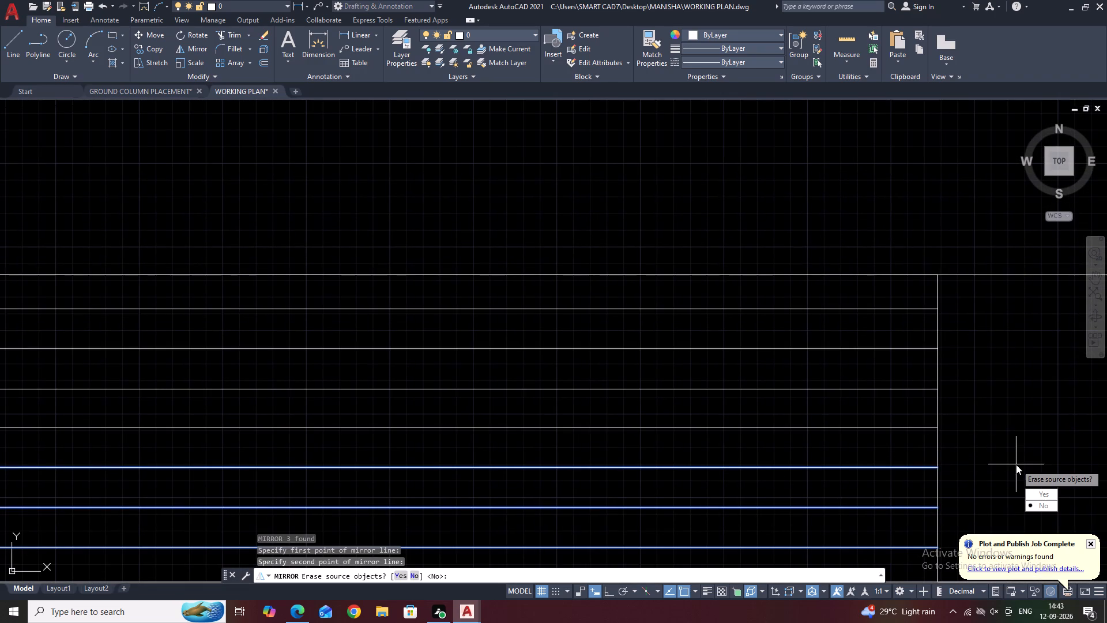
{"action": "middle_click_drag", "start_coordinate": [957, 403], "coordinate": [835, 291]}
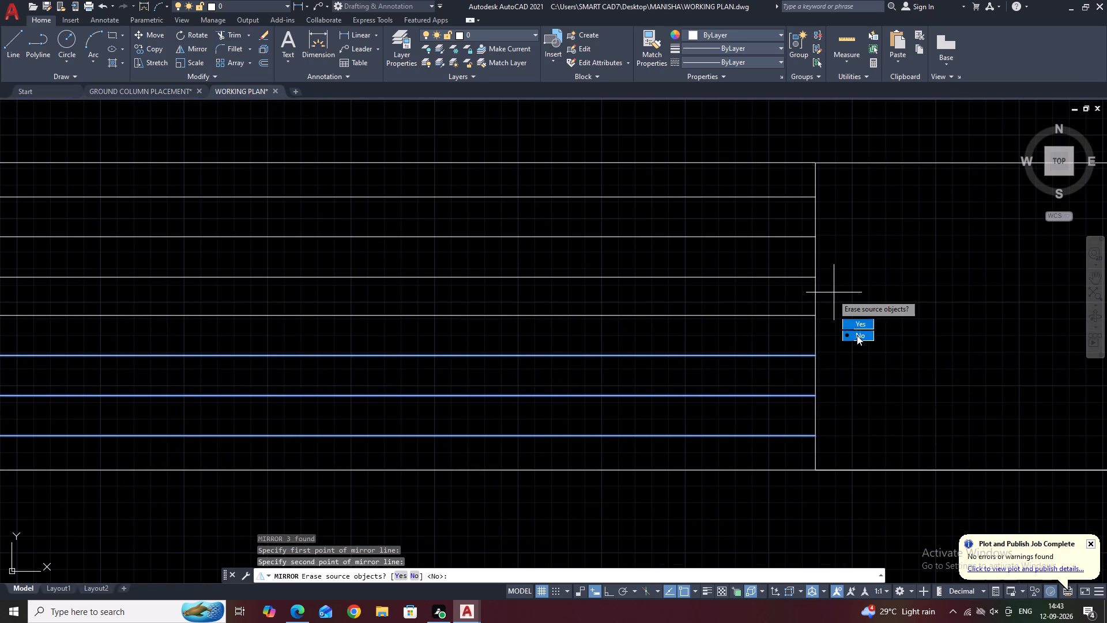
{"action": "left_click_drag", "start_coordinate": [865, 335], "coordinate": [957, 403]}
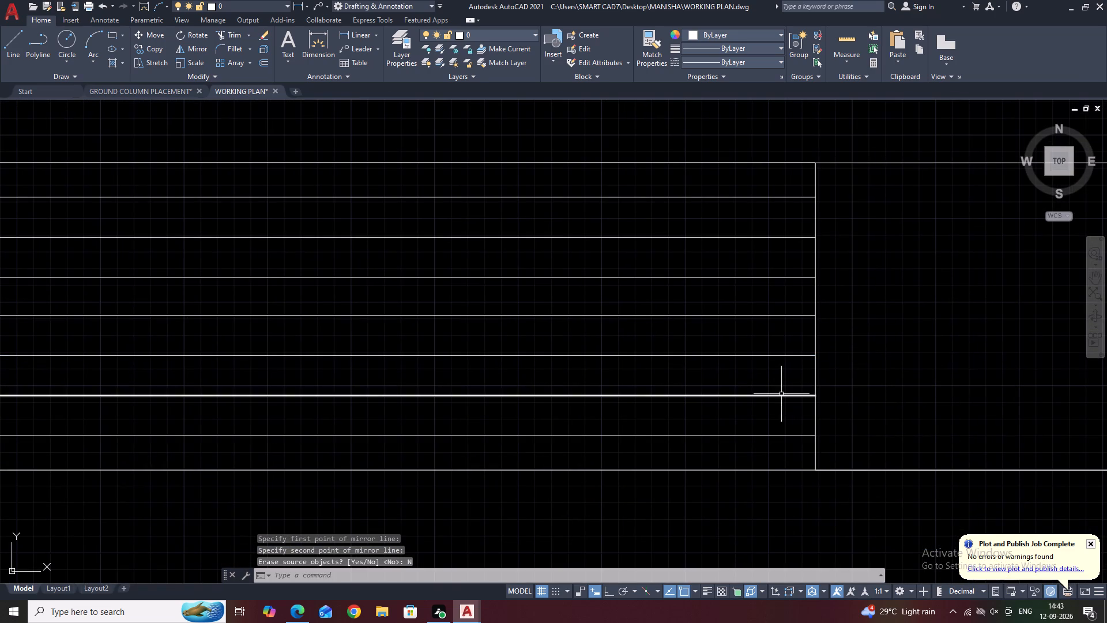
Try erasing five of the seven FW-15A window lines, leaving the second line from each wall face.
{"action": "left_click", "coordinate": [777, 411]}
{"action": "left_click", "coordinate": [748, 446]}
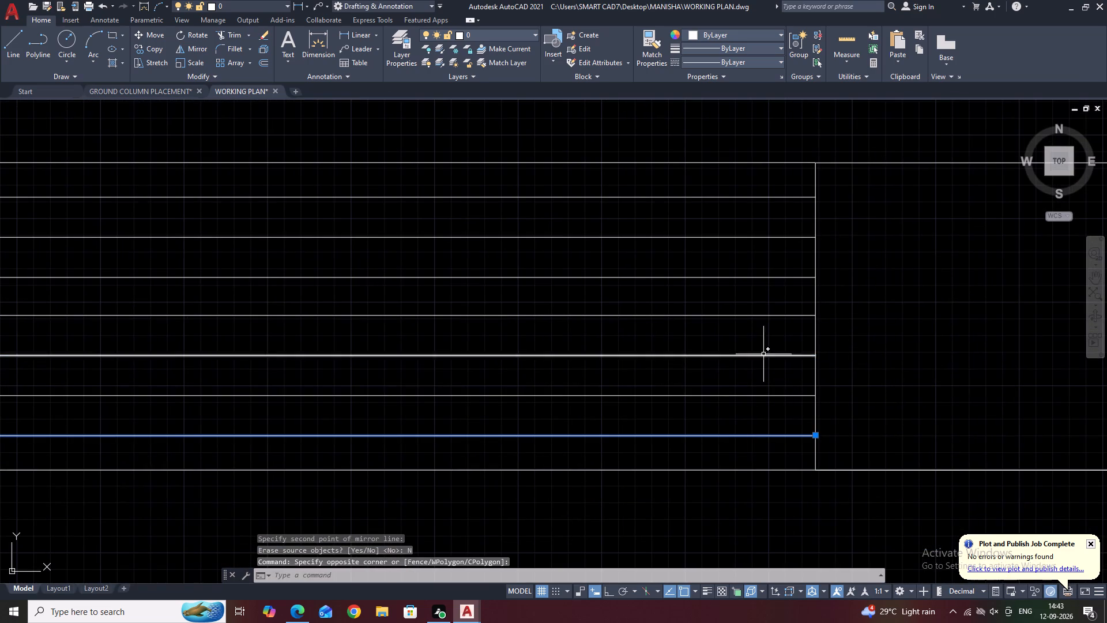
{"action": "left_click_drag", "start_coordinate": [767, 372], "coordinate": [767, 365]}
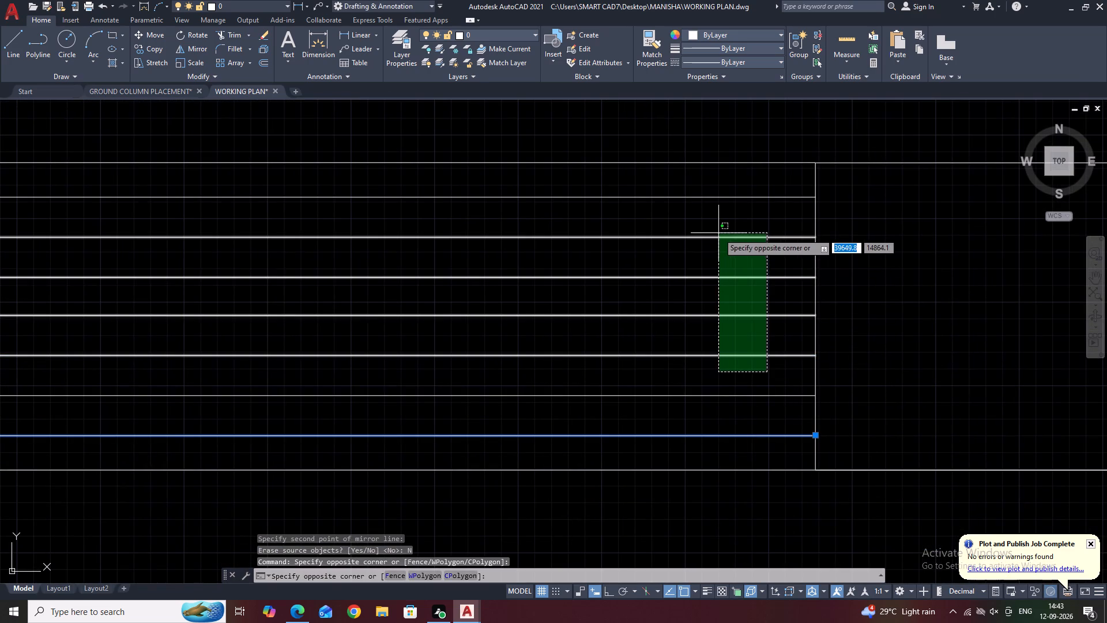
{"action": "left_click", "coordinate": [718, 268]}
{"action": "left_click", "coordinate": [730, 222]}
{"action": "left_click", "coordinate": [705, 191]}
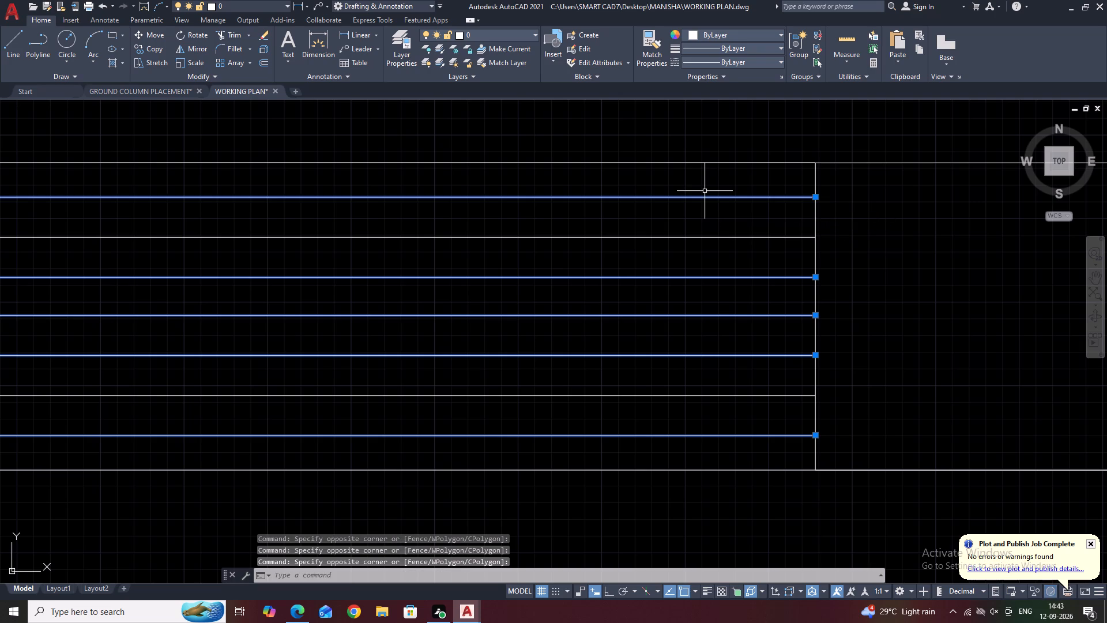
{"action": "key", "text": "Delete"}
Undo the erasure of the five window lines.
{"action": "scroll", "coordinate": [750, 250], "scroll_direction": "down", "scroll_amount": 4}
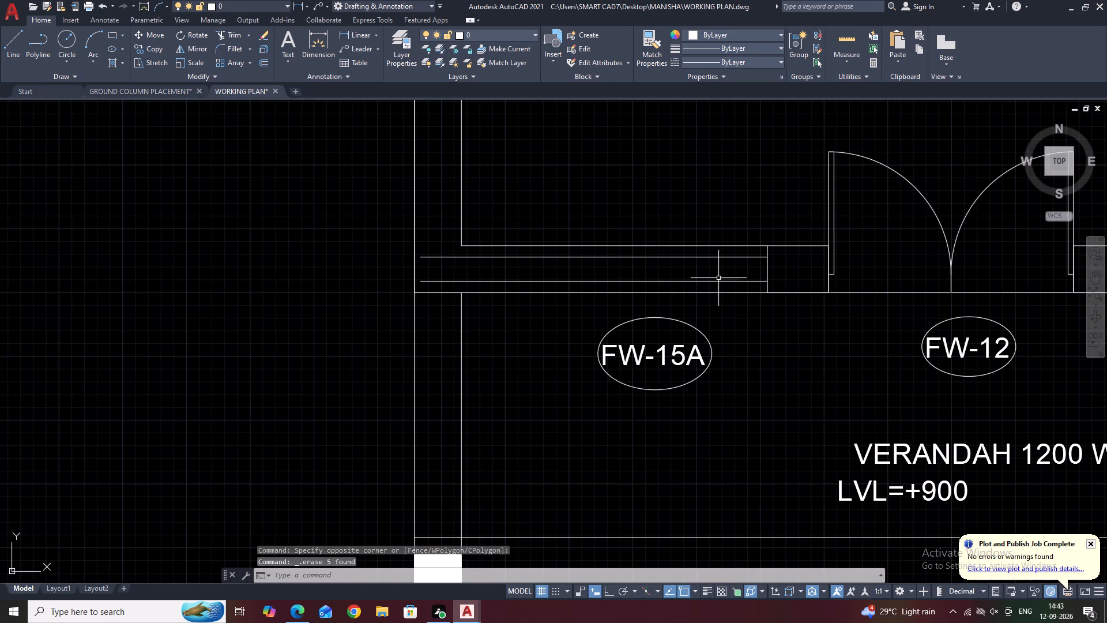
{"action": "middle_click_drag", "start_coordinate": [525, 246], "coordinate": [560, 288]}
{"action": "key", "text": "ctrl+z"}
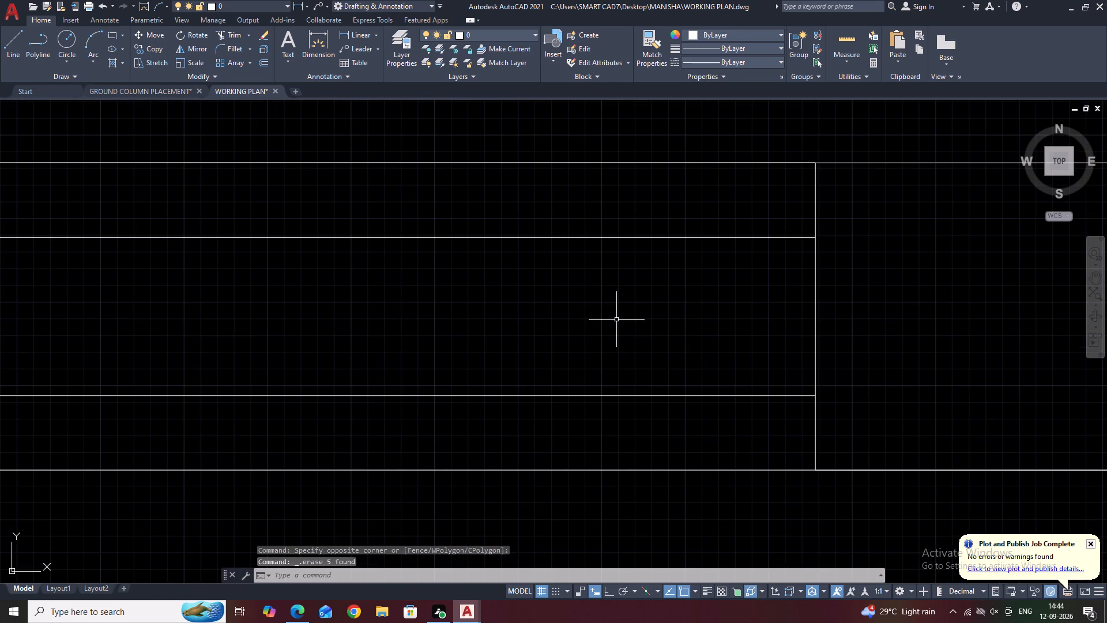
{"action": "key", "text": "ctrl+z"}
Erase the centre line and the two outer lines on each side of the FW-15A window, leaving two lines.
{"action": "left_click", "coordinate": [754, 191]}
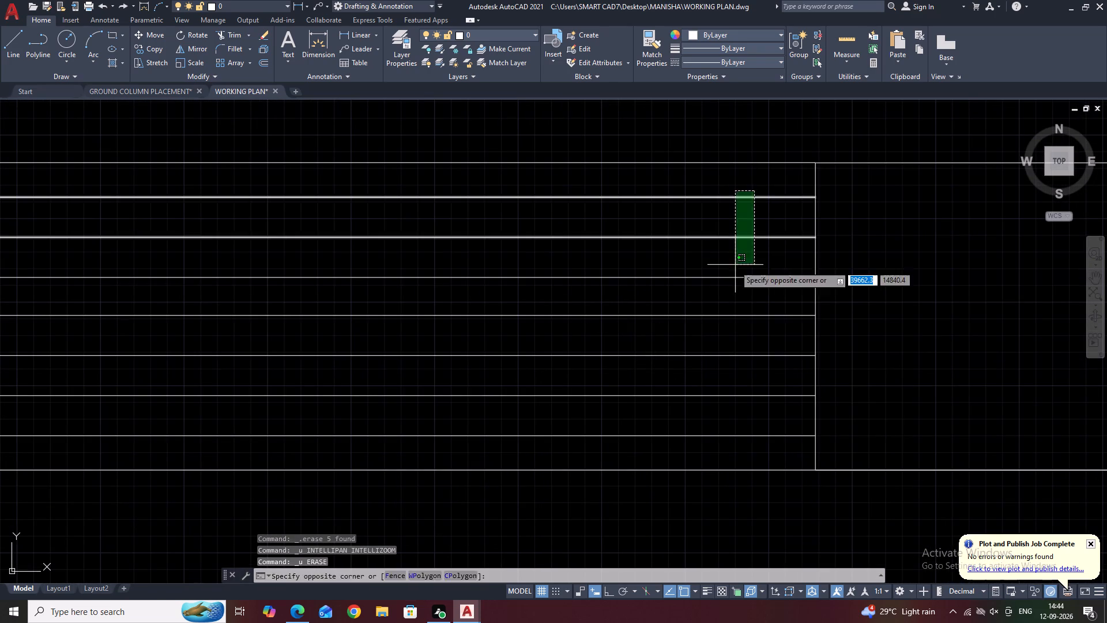
{"action": "left_click", "coordinate": [735, 266]}
{"action": "left_click_drag", "start_coordinate": [729, 453], "coordinate": [729, 448]}
{"action": "left_click", "coordinate": [714, 395]}
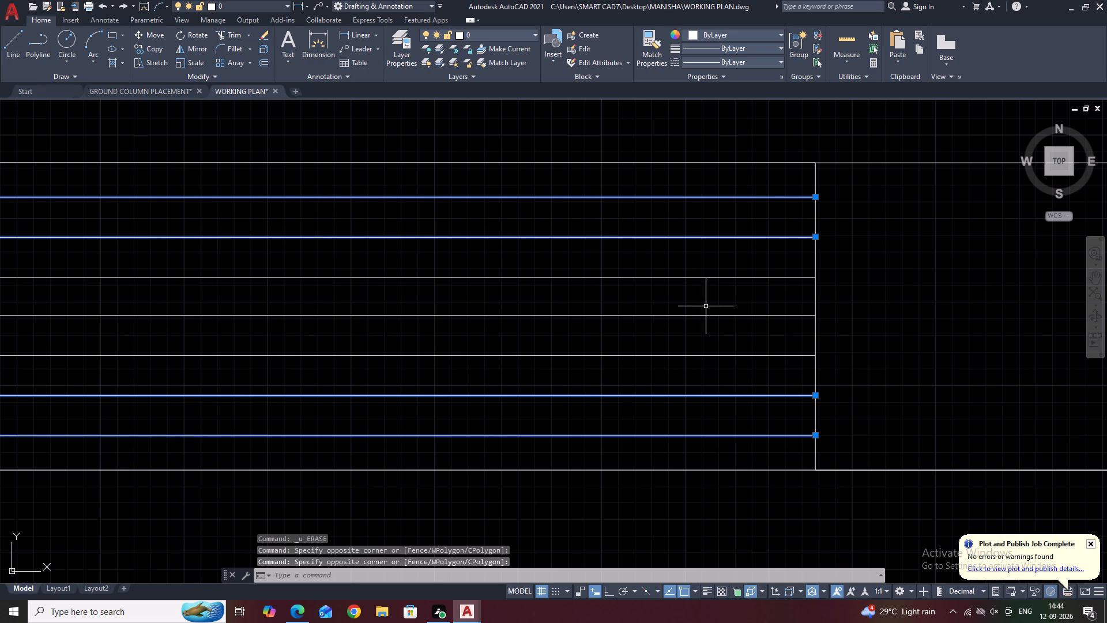
{"action": "left_click", "coordinate": [708, 305]}
{"action": "left_click", "coordinate": [695, 324]}
{"action": "key", "text": "Delete"}
{"action": "scroll", "coordinate": [793, 354], "scroll_direction": "down", "scroll_amount": 3}
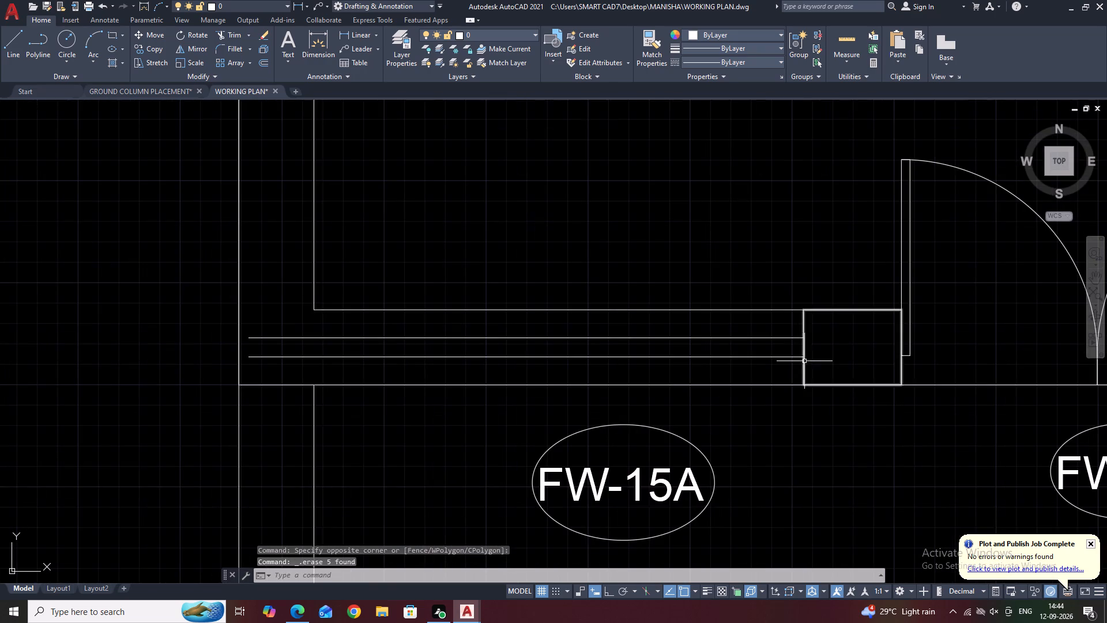
Draw a line across the south wall from the drawing room's inner southwest corner to the wall's outer face.
{"action": "middle_click_drag", "start_coordinate": [504, 353], "coordinate": [714, 384]}
{"action": "key", "text": "l"}
{"action": "key", "text": "space"}
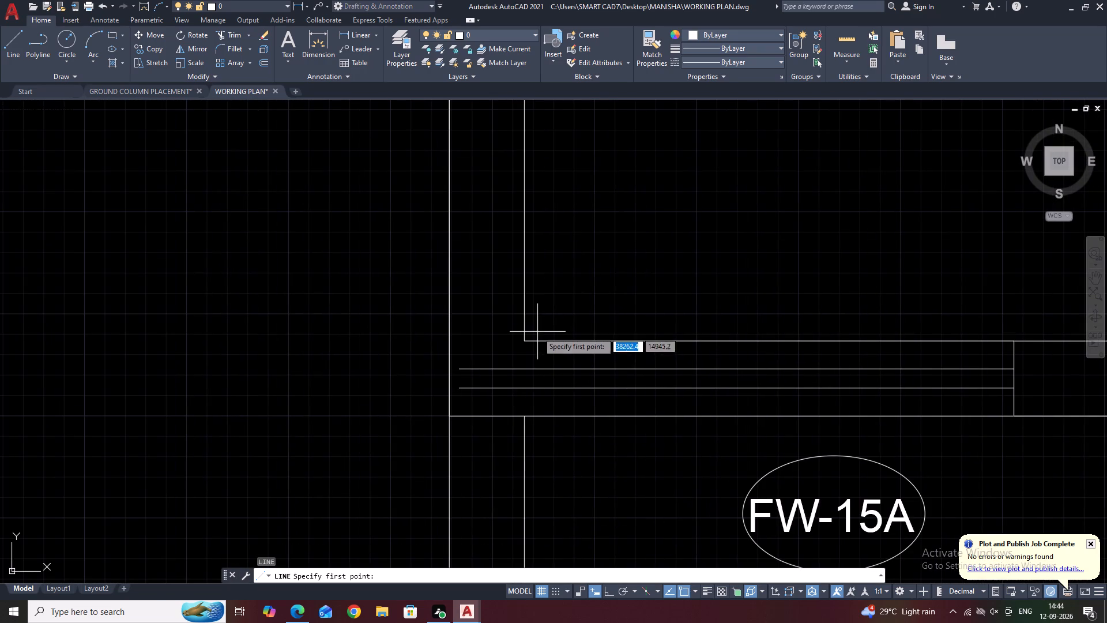
{"action": "left_click", "coordinate": [527, 340]}
{"action": "left_click", "coordinate": [525, 420]}
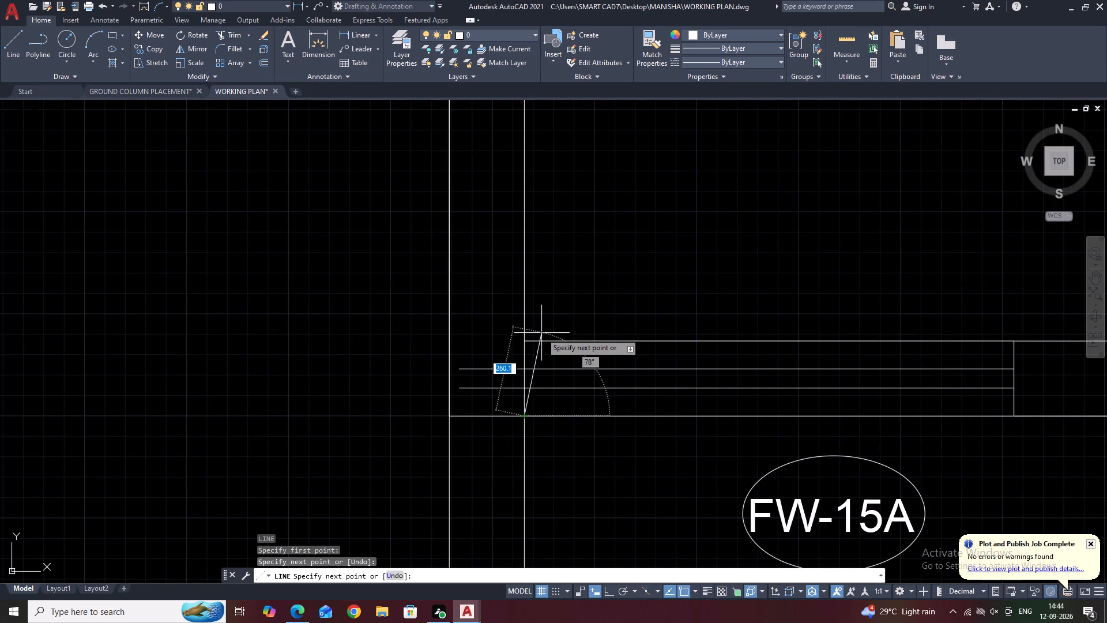
{"action": "key", "text": "Escape"}
Trim the two window lines and the south wall's outer line west of the new jamb line.
{"action": "middle_click_drag", "start_coordinate": [580, 364], "coordinate": [661, 407]}
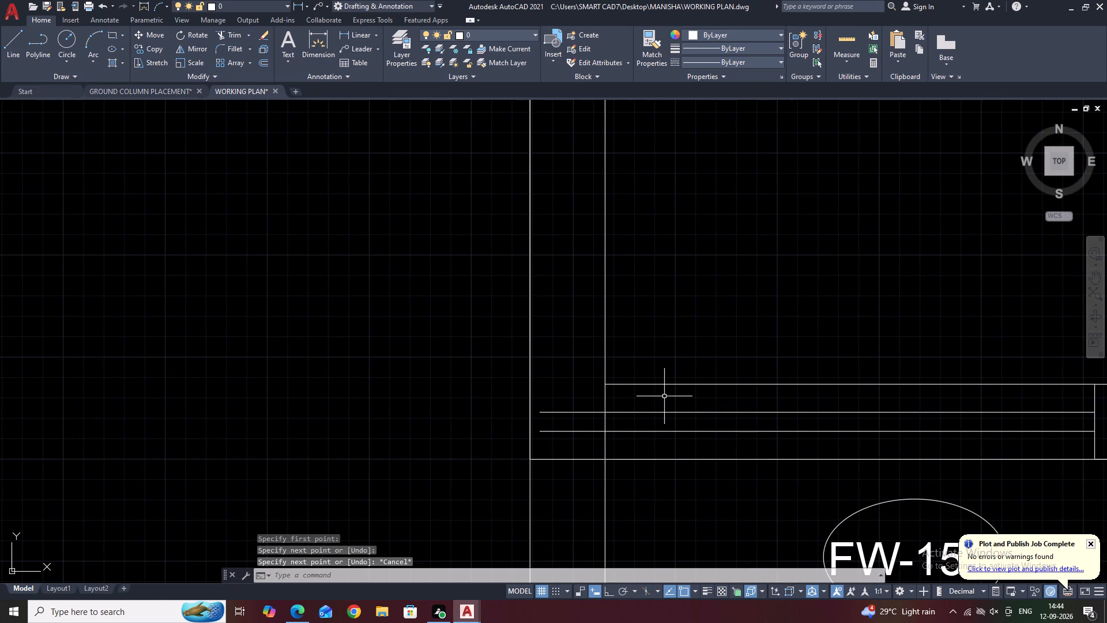
{"action": "type", "text": "TR"}
{"action": "key", "text": "space"}
{"action": "left_click", "coordinate": [564, 377]}
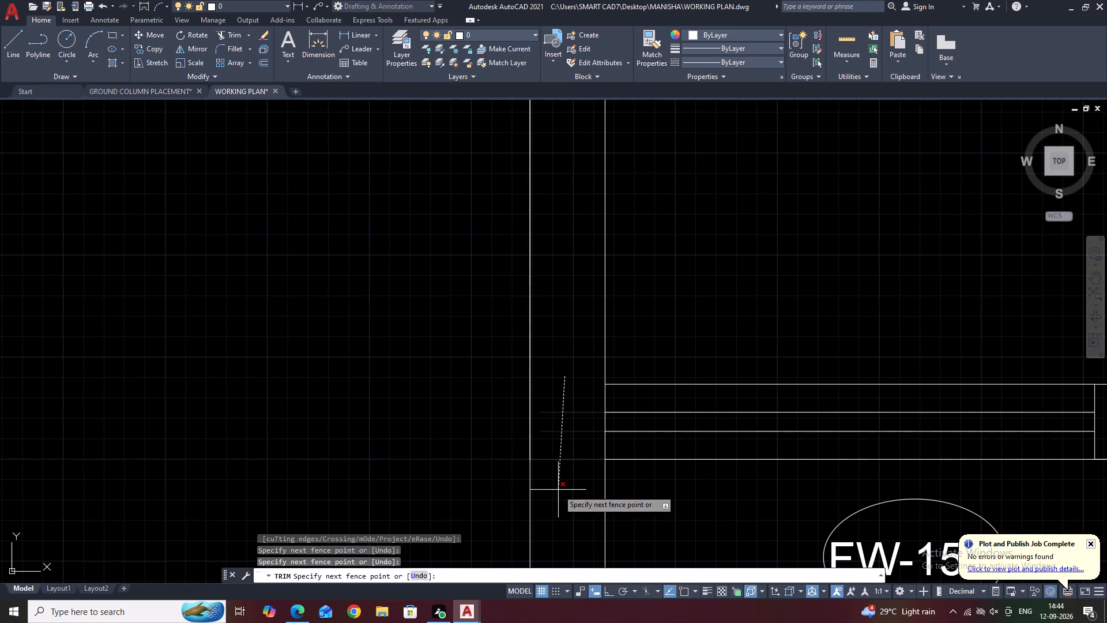
{"action": "left_click", "coordinate": [558, 490]}
{"action": "key", "text": "Escape"}
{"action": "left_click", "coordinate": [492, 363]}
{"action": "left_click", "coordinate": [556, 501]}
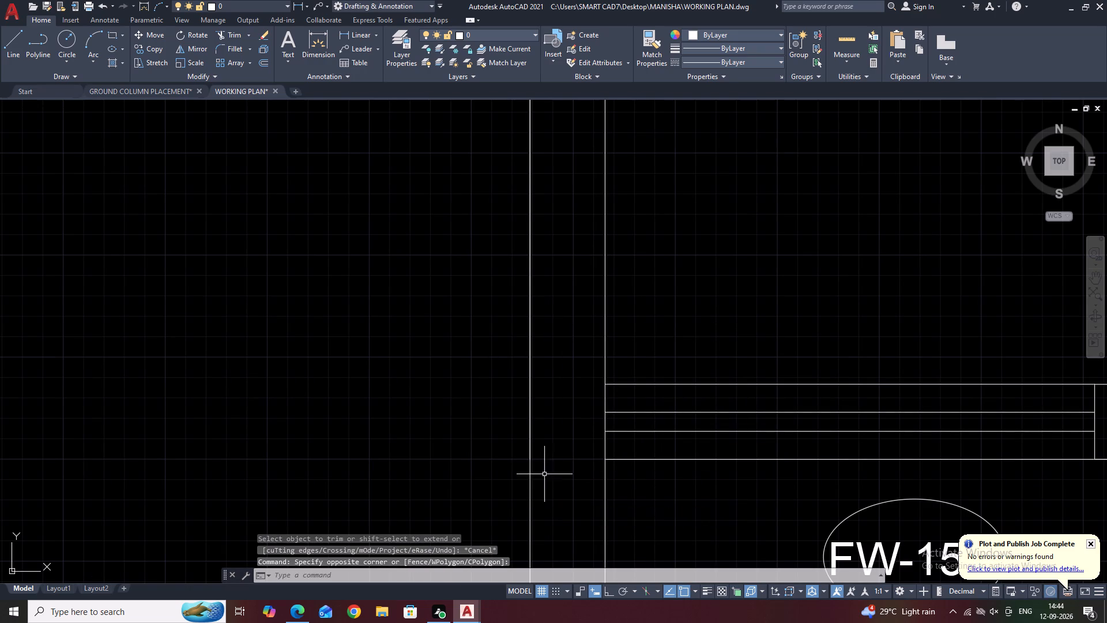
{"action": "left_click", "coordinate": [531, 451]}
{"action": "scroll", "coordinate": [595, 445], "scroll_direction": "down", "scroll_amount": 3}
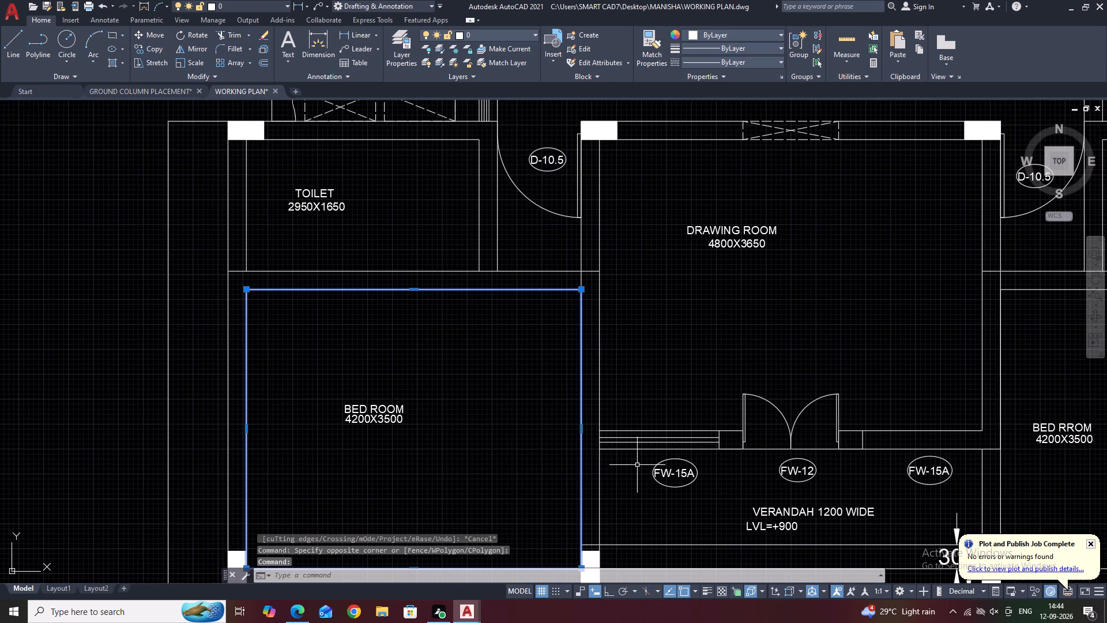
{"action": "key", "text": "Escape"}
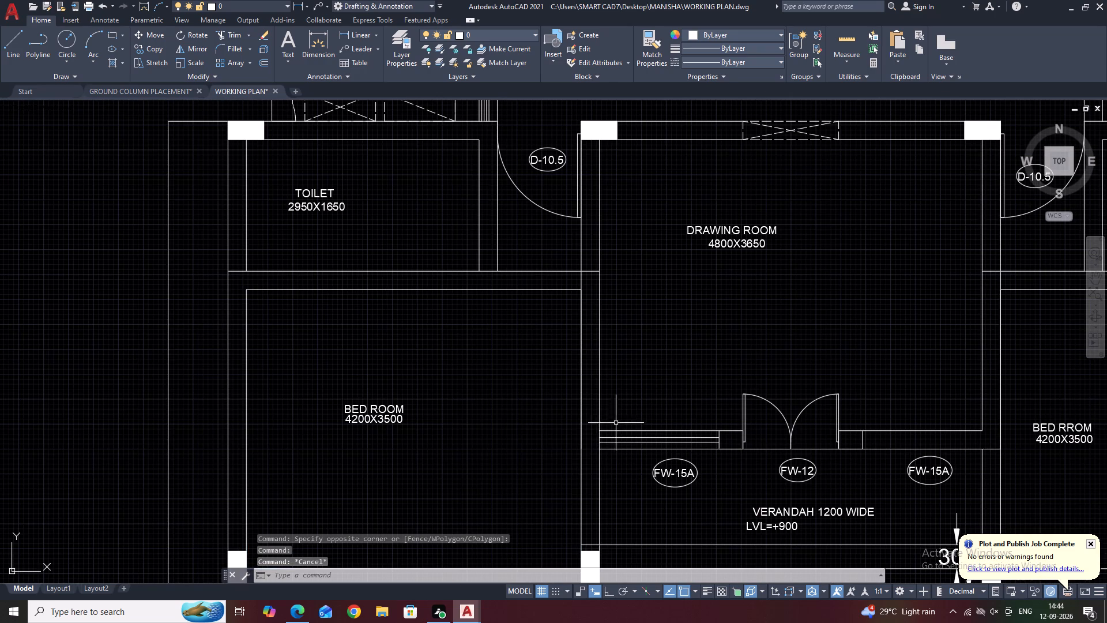
Mirror the west FW-15A window's two lines about the FW-12 double door's vertical centre axis to the east FW-15A window.
{"action": "middle_click_drag", "start_coordinate": [763, 441], "coordinate": [793, 410]}
{"action": "scroll", "coordinate": [676, 401], "scroll_direction": "up", "scroll_amount": 3}
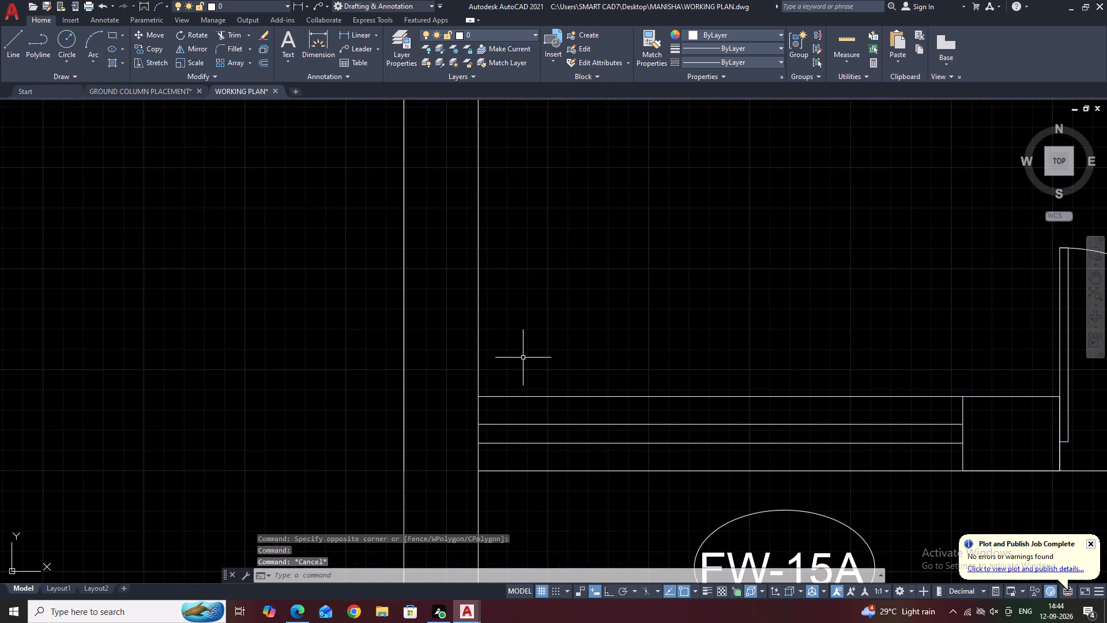
{"action": "left_click", "coordinate": [702, 465]}
{"action": "left_click", "coordinate": [672, 424]}
{"action": "middle_click_drag", "start_coordinate": [810, 421], "coordinate": [643, 396]}
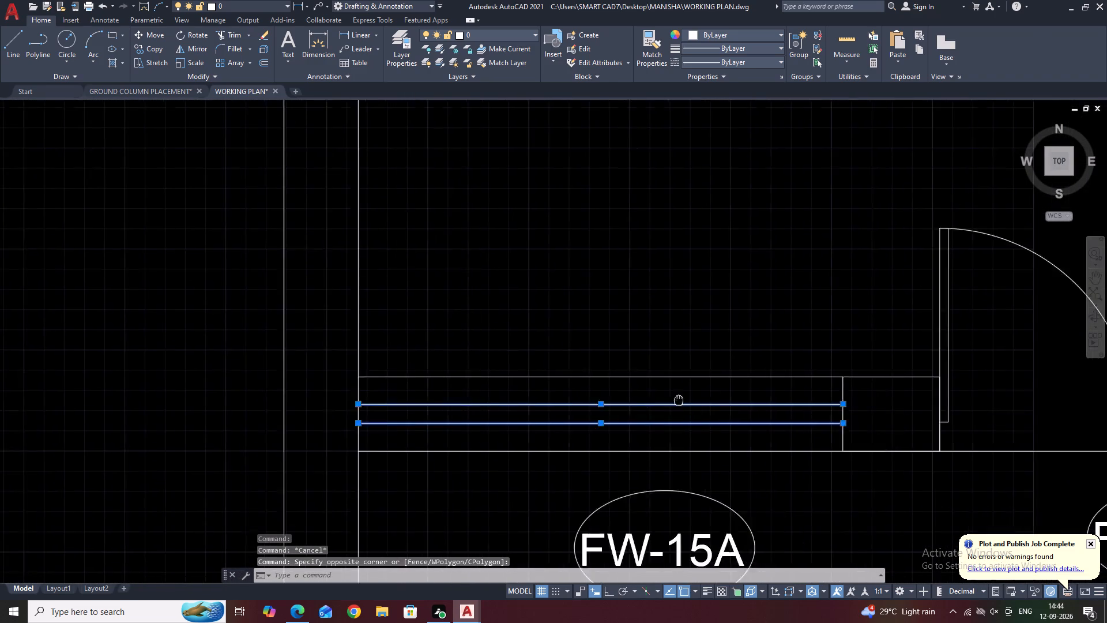
{"action": "middle_click_drag", "start_coordinate": [643, 396], "coordinate": [638, 395]}
{"action": "middle_click_drag", "start_coordinate": [763, 396], "coordinate": [616, 372]}
{"action": "type", "text": "MI"}
{"action": "key", "text": "space"}
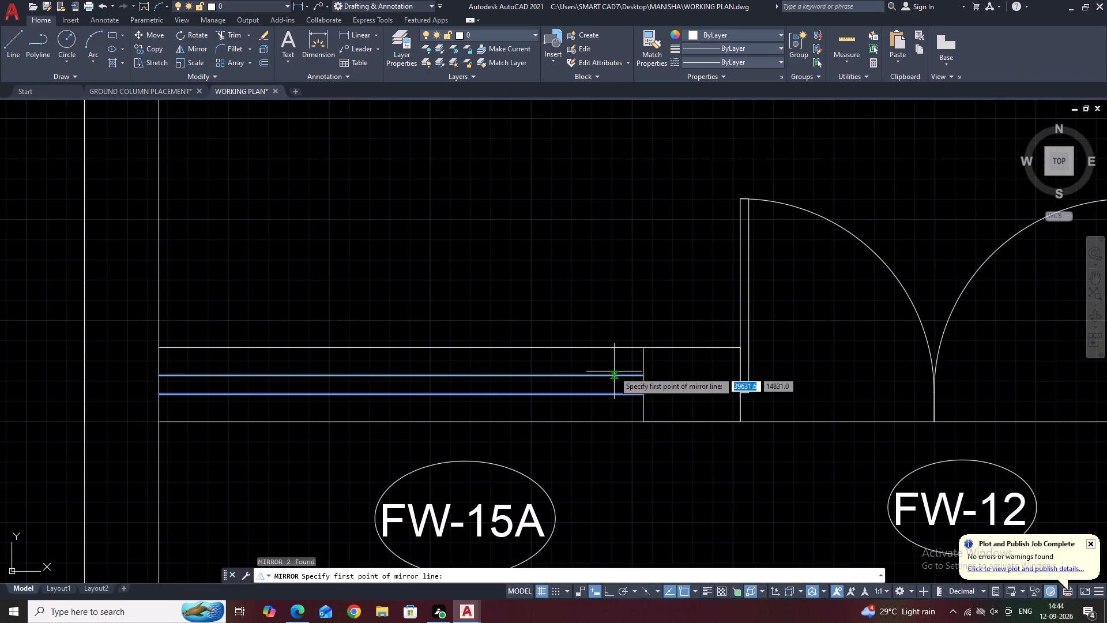
{"action": "scroll", "coordinate": [614, 371], "scroll_direction": "down", "scroll_amount": 4}
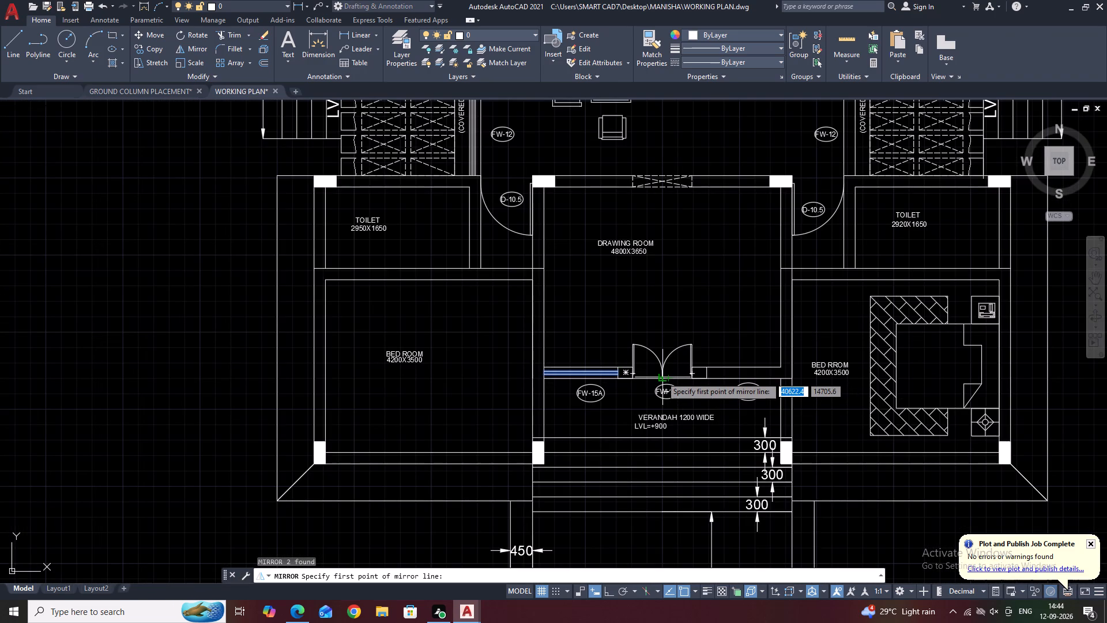
{"action": "left_click", "coordinate": [661, 377]}
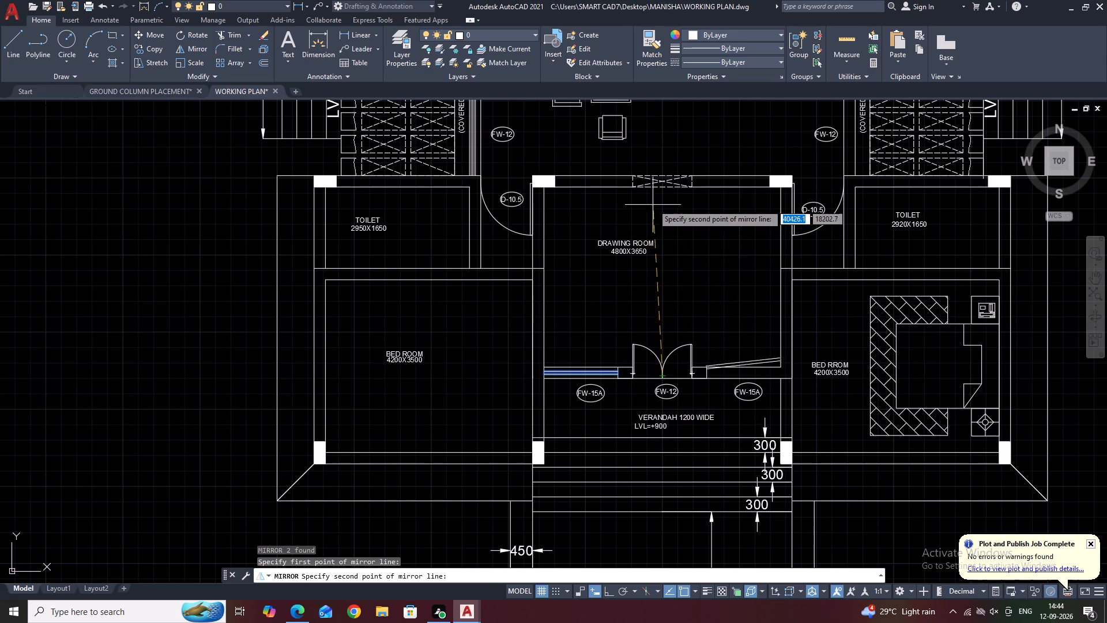
{"action": "key", "text": "F8"}
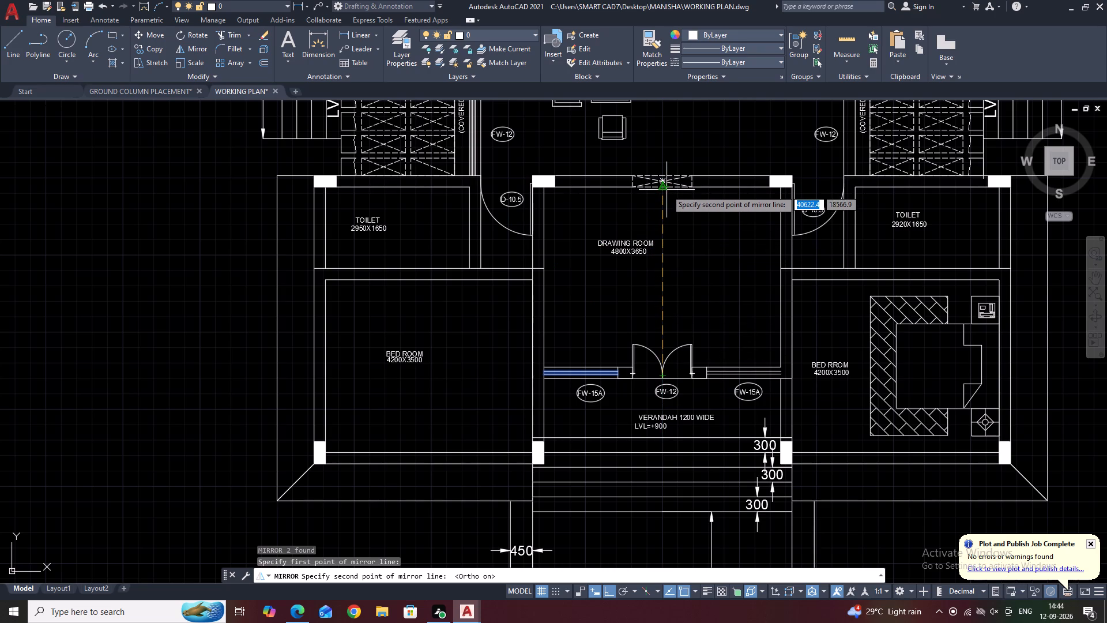
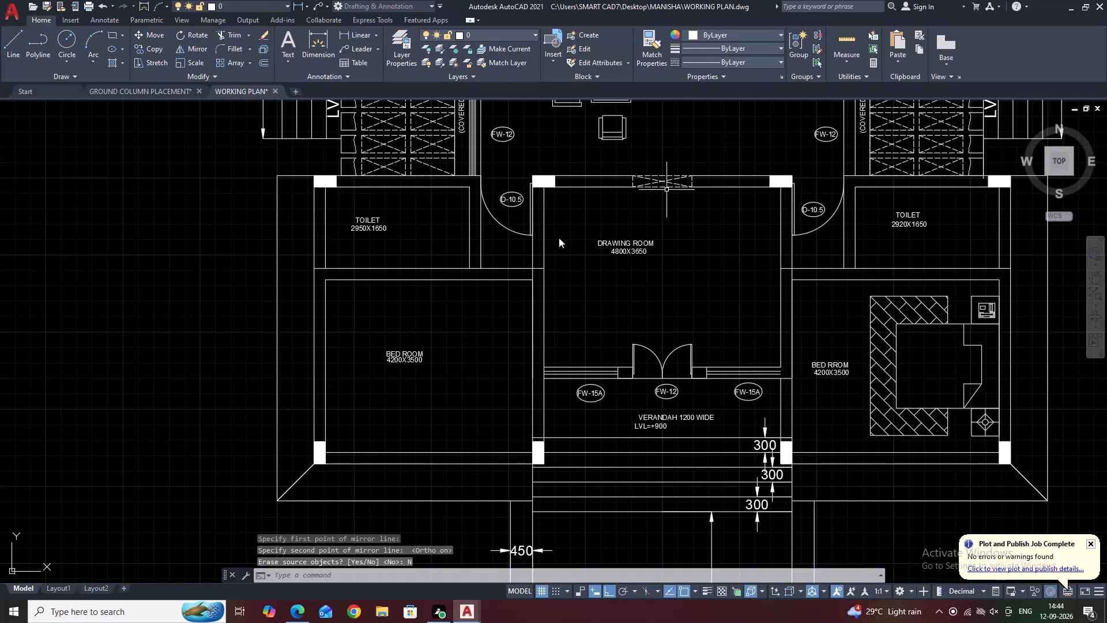
Stretch the open end of the wall line between the verandah and the furnished bedroom up to the drawing room's inner corner.
{"action": "middle_click_drag", "start_coordinate": [559, 238], "coordinate": [653, 291]}
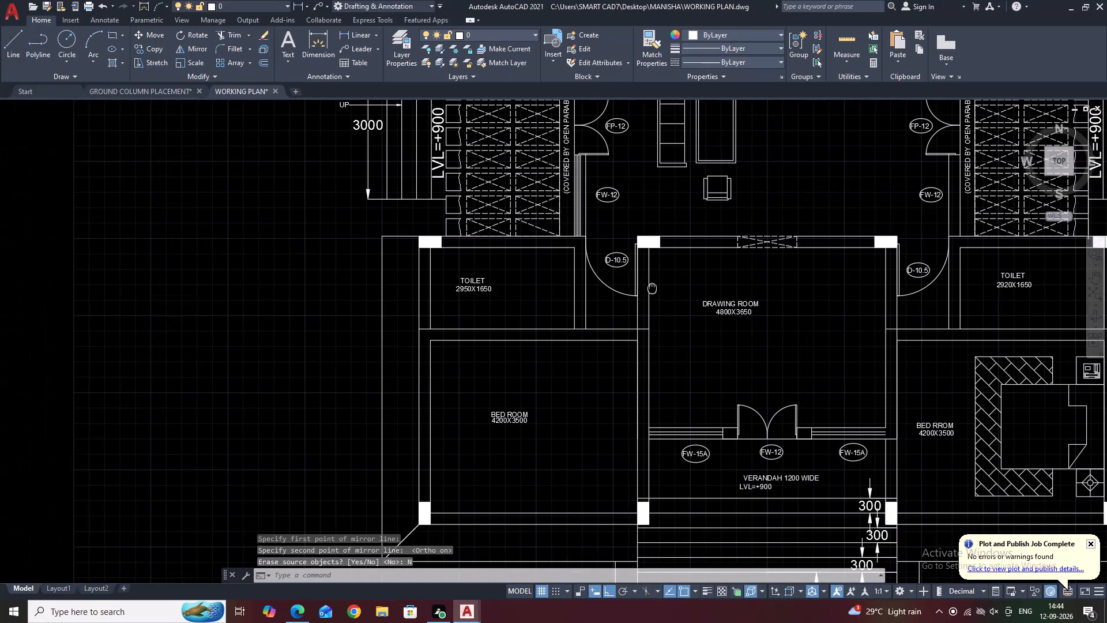
{"action": "middle_click_drag", "start_coordinate": [873, 355], "coordinate": [822, 295]}
{"action": "scroll", "coordinate": [833, 362], "scroll_direction": "up", "scroll_amount": 2}
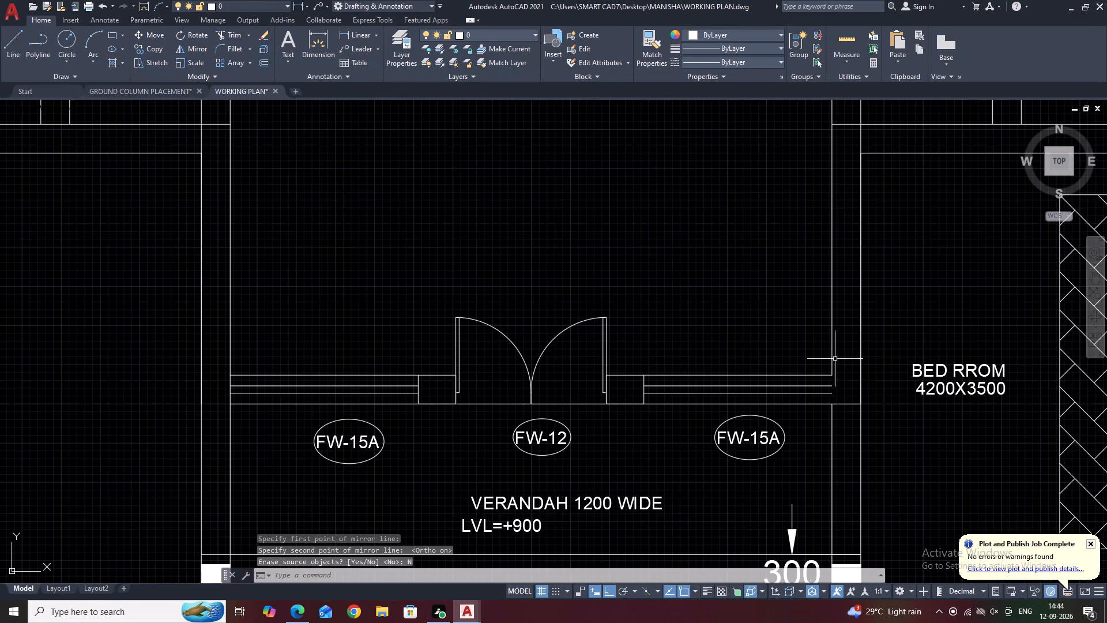
{"action": "left_click", "coordinate": [831, 361]}
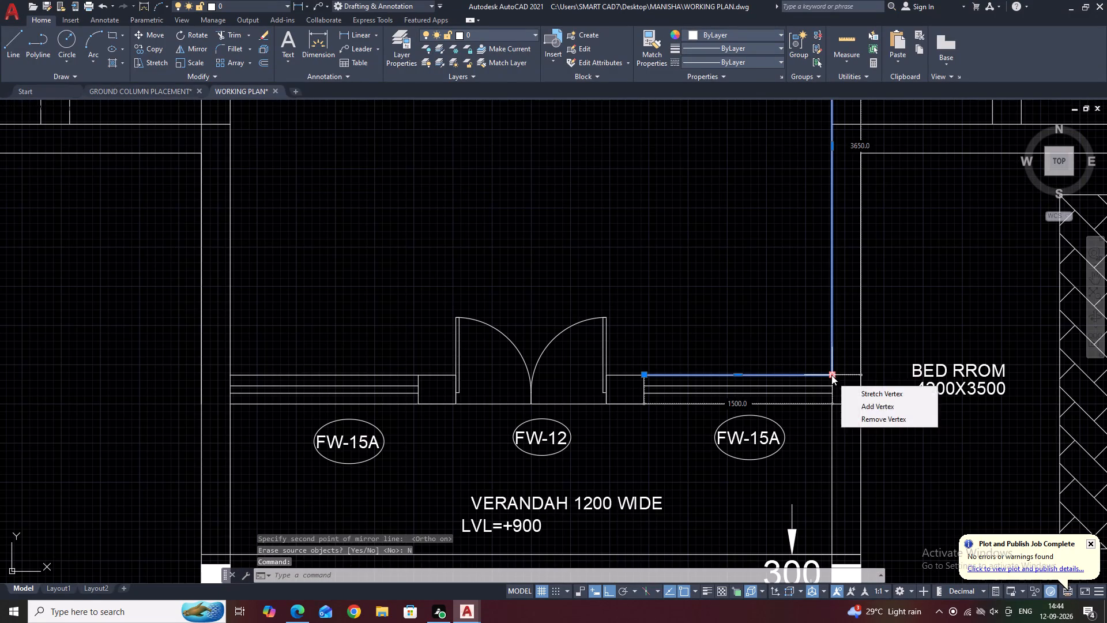
{"action": "key", "text": "Escape"}
{"action": "key", "text": "Escape"}
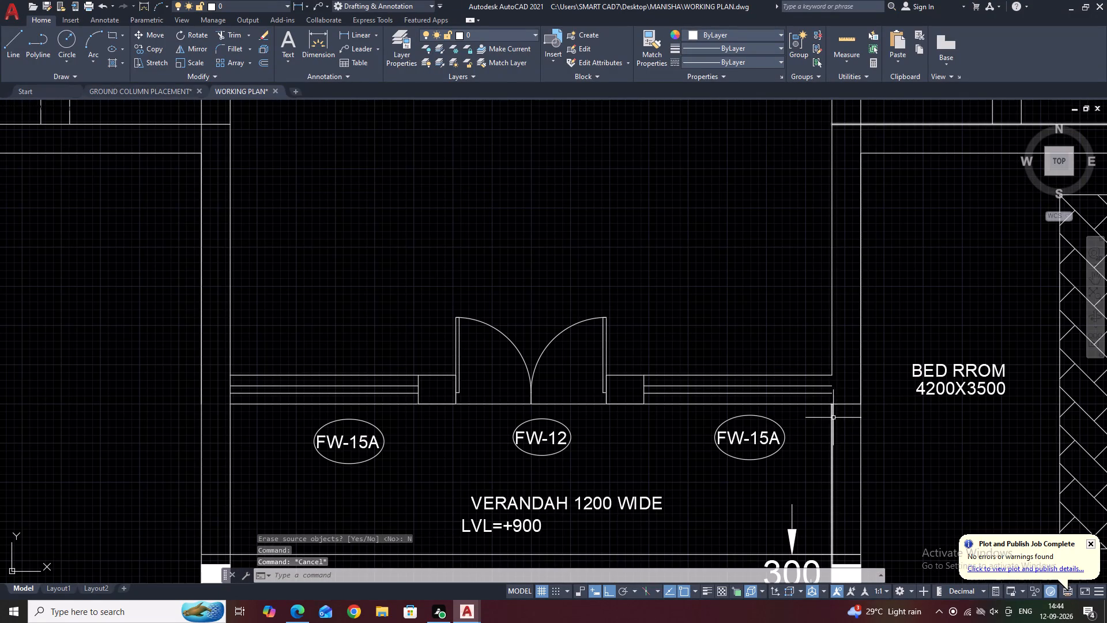
{"action": "left_click", "coordinate": [831, 417]}
{"action": "left_click", "coordinate": [833, 404]}
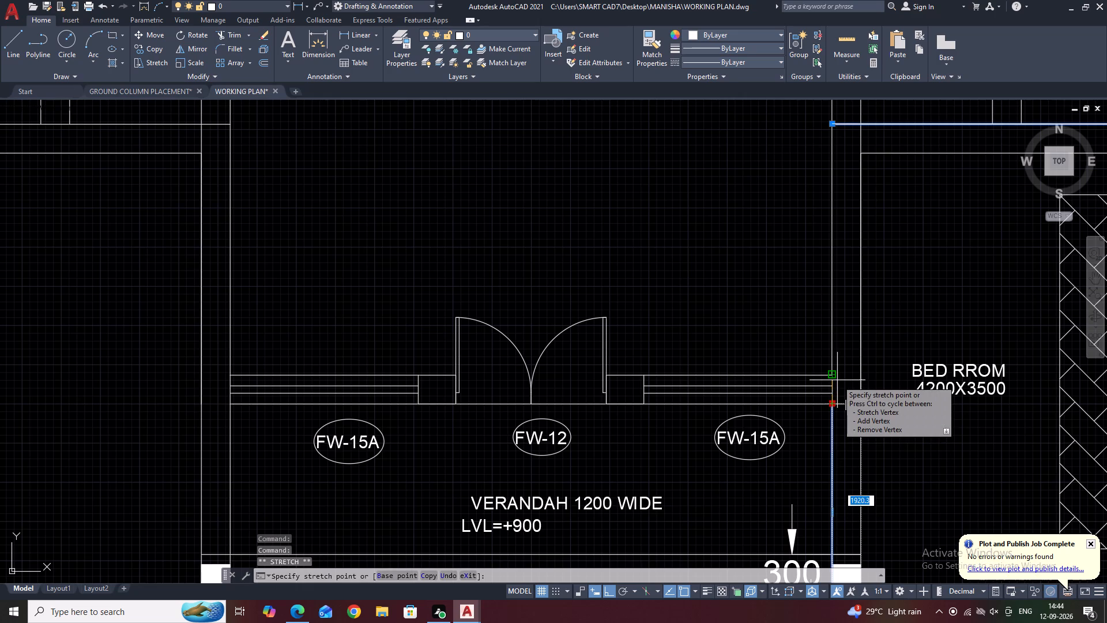
{"action": "left_click", "coordinate": [837, 380]}
{"action": "scroll", "coordinate": [850, 351], "scroll_direction": "down", "scroll_amount": 3}
{"action": "key", "text": "Escape"}
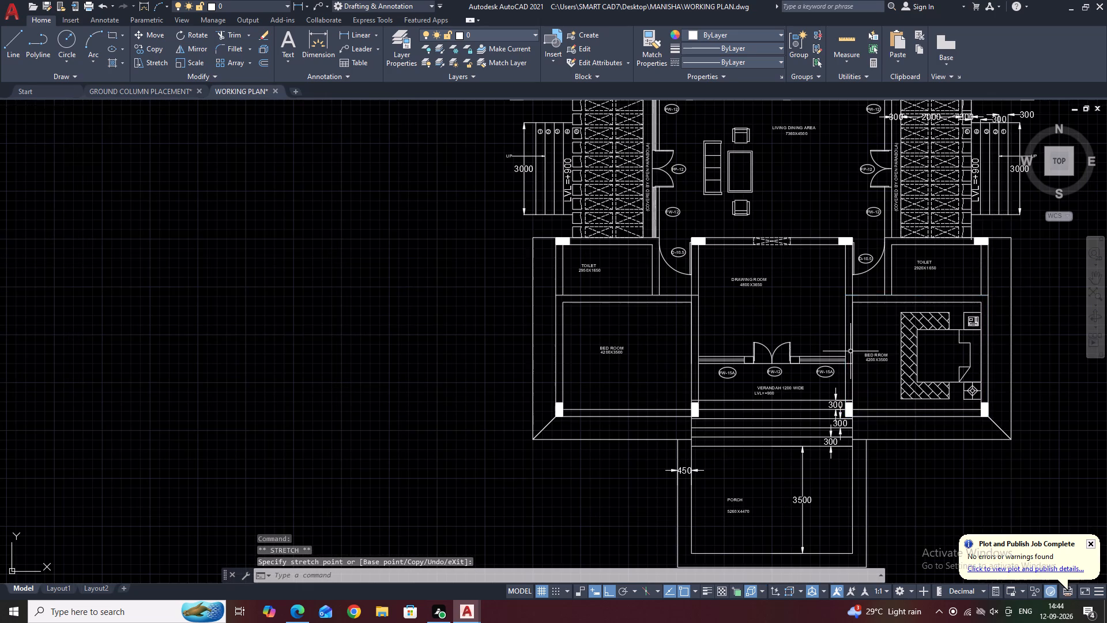
Examine the whole floor plan, including the verandah, bedrooms, porch and living dining area.
{"action": "scroll", "coordinate": [833, 365], "scroll_direction": "up", "scroll_amount": 3}
{"action": "middle_click_drag", "start_coordinate": [888, 328], "coordinate": [899, 376]}
{"action": "middle_click_drag", "start_coordinate": [887, 423], "coordinate": [897, 399]}
{"action": "scroll", "coordinate": [895, 396], "scroll_direction": "down", "scroll_amount": 2}
{"action": "middle_click_drag", "start_coordinate": [901, 411], "coordinate": [909, 418]}
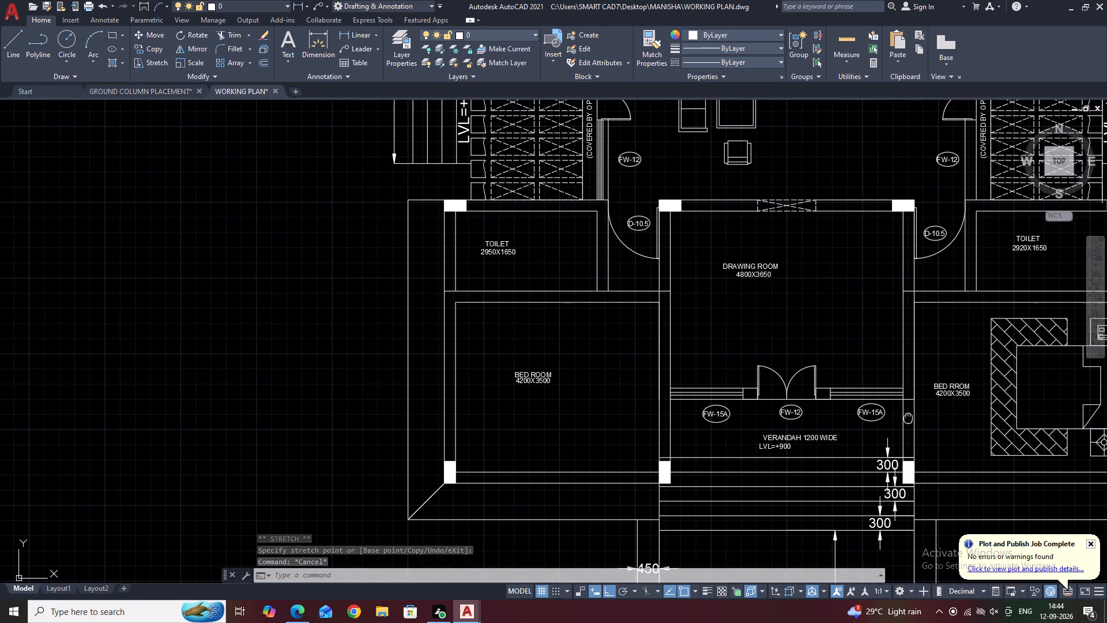
{"action": "middle_click_drag", "start_coordinate": [909, 418], "coordinate": [910, 418]}
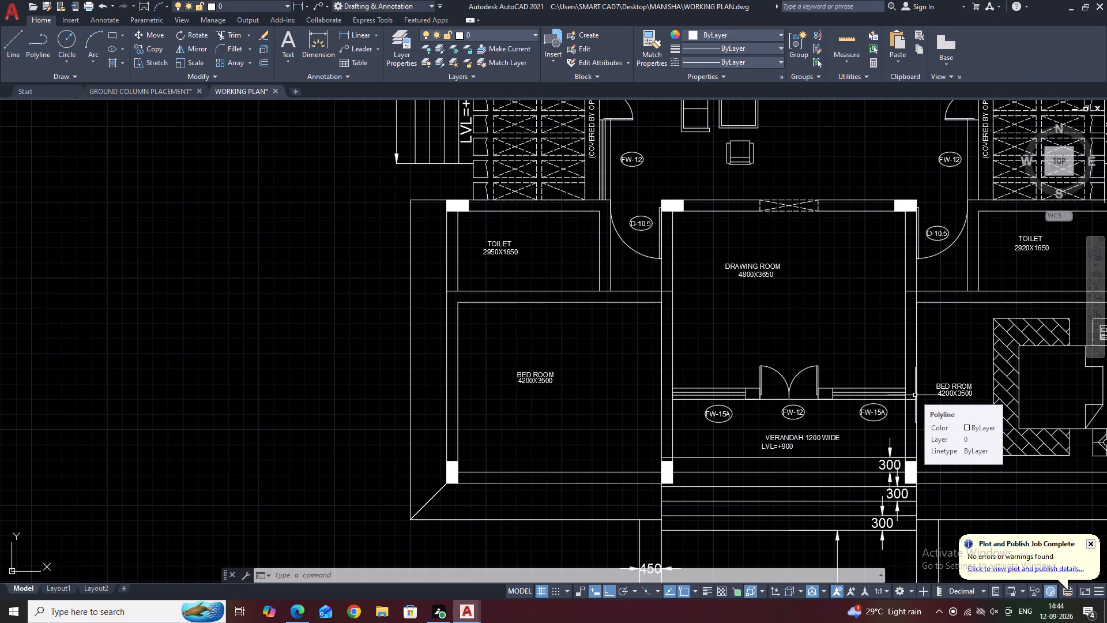
{"action": "scroll", "coordinate": [915, 395], "scroll_direction": "down", "scroll_amount": 2}
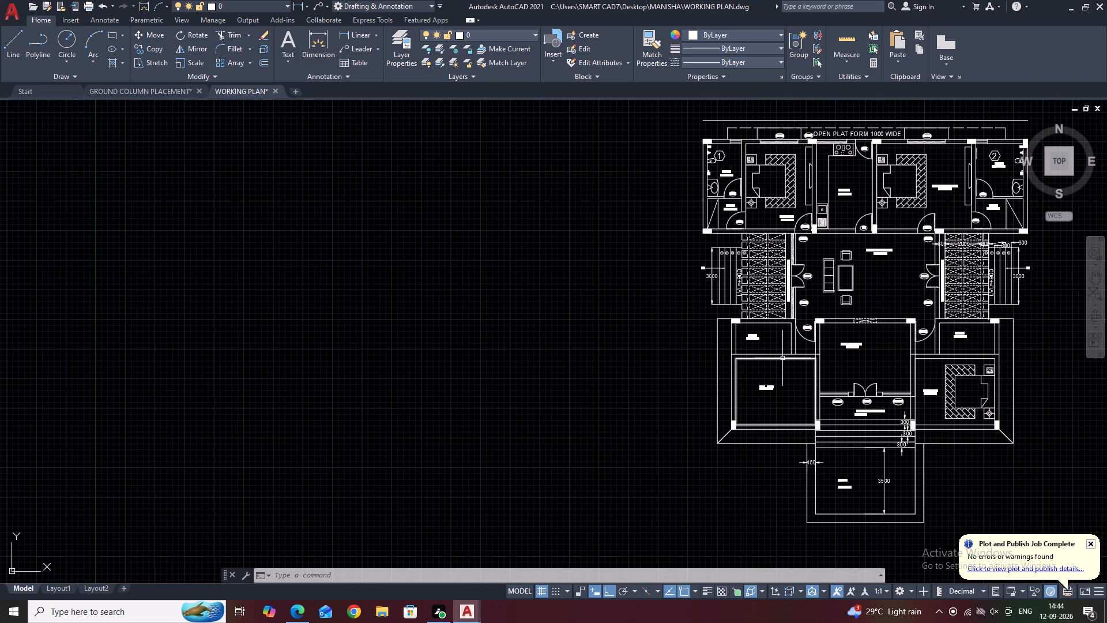
{"action": "middle_click_drag", "start_coordinate": [929, 335], "coordinate": [750, 339]}
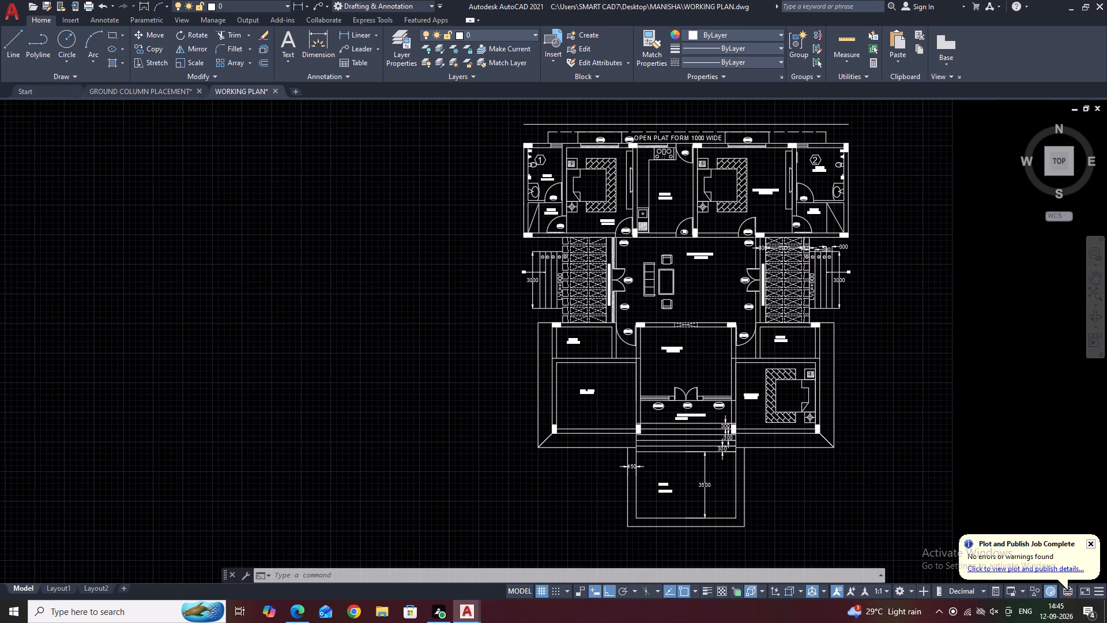
{"action": "middle_click_drag", "start_coordinate": [598, 367], "coordinate": [656, 378]}
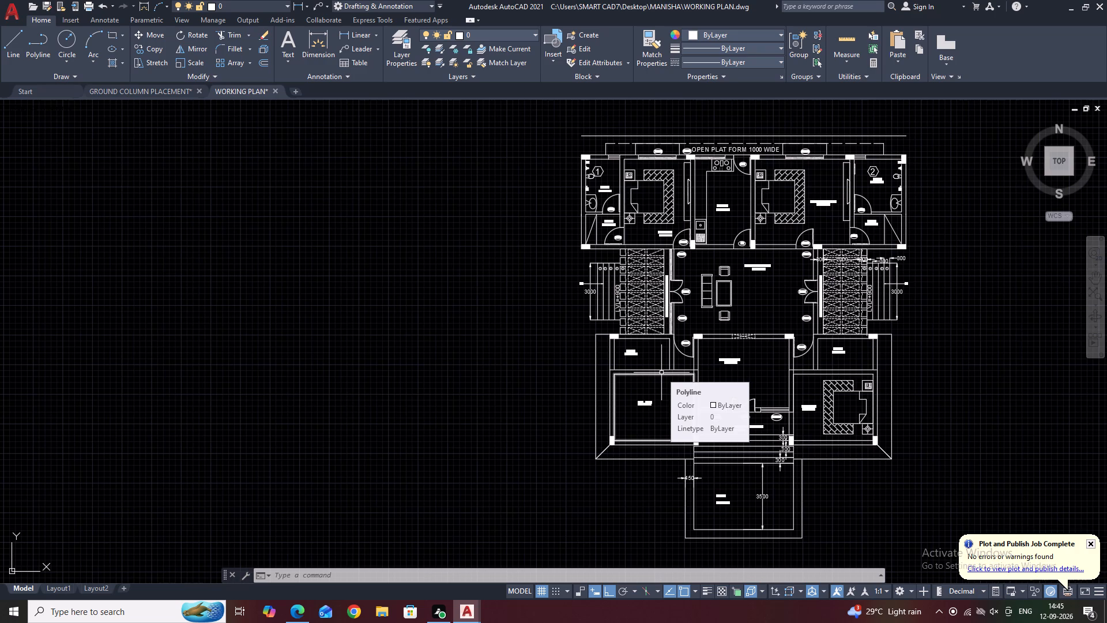
{"action": "middle_click_drag", "start_coordinate": [875, 422], "coordinate": [885, 349]}
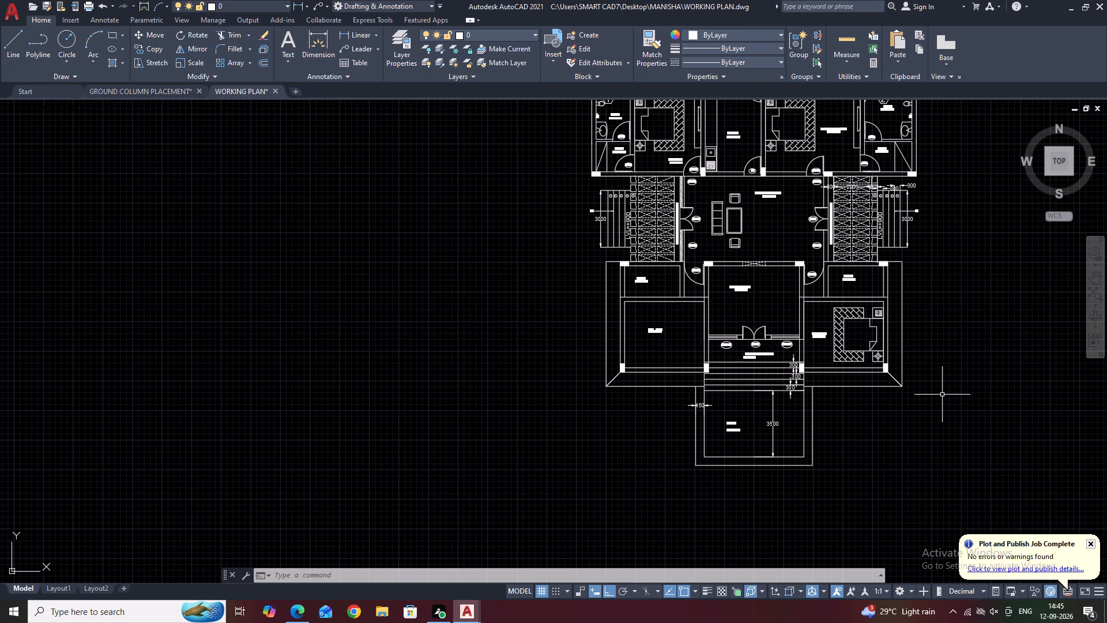
{"action": "scroll", "coordinate": [703, 416], "scroll_direction": "up", "scroll_amount": 1}
{"action": "middle_click_drag", "start_coordinate": [927, 408], "coordinate": [801, 386]}
{"action": "scroll", "coordinate": [801, 386], "scroll_direction": "up", "scroll_amount": 1}
{"action": "middle_click_drag", "start_coordinate": [658, 313], "coordinate": [686, 406]}
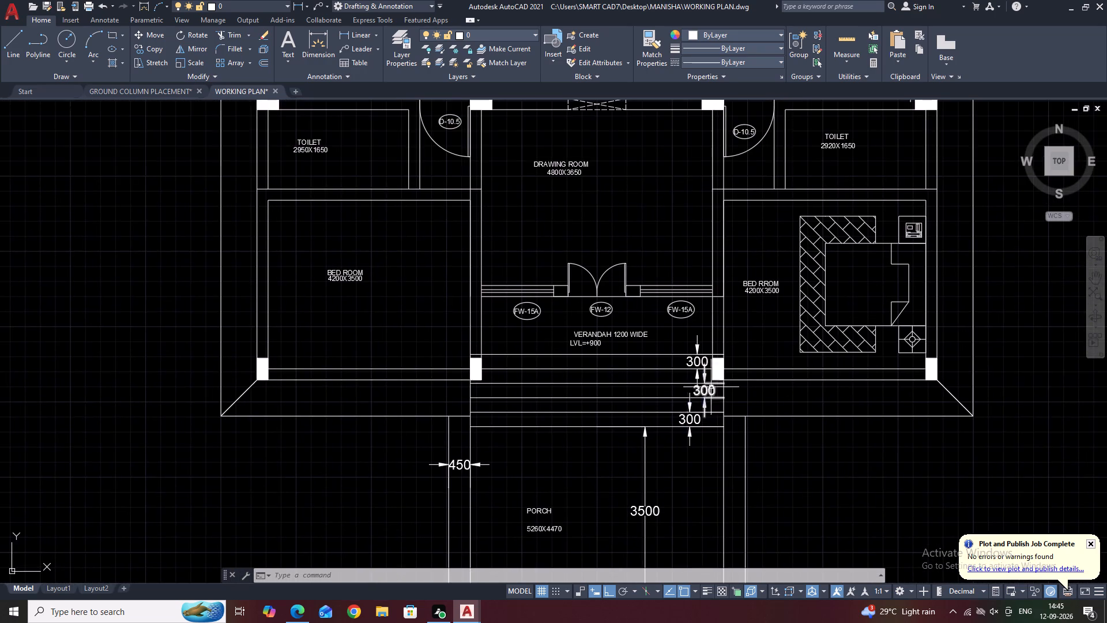
{"action": "scroll", "coordinate": [711, 387], "scroll_direction": "down", "scroll_amount": 2}
{"action": "middle_click_drag", "start_coordinate": [713, 408], "coordinate": [711, 478]}
{"action": "middle_click_drag", "start_coordinate": [683, 401], "coordinate": [716, 411]}
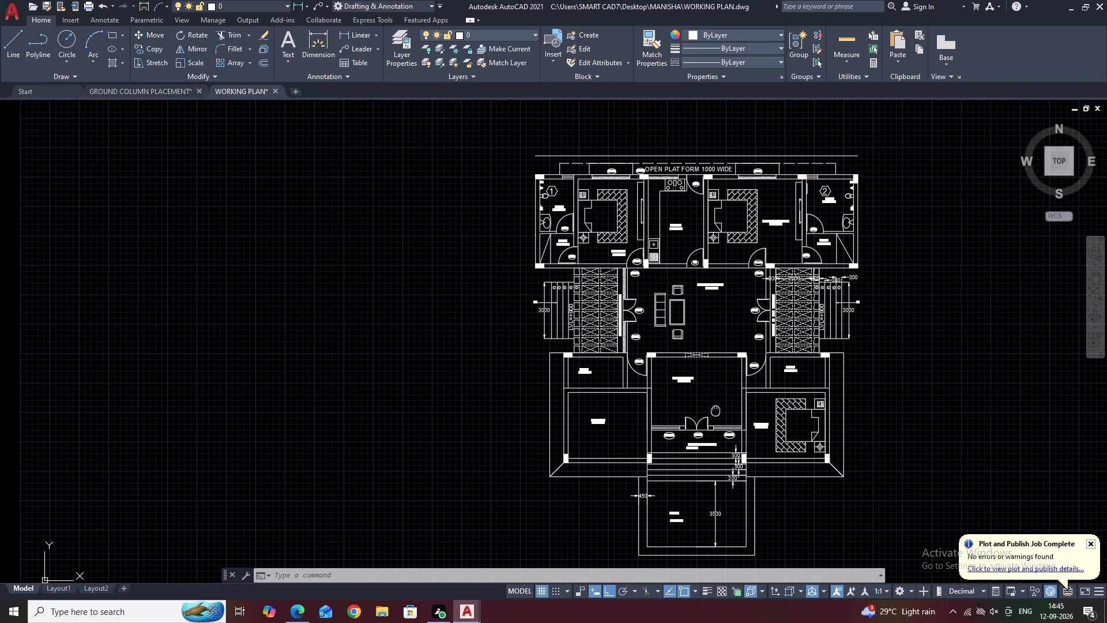
{"action": "scroll", "coordinate": [717, 309], "scroll_direction": "up", "scroll_amount": 2}
{"action": "middle_click_drag", "start_coordinate": [684, 303], "coordinate": [696, 345]}
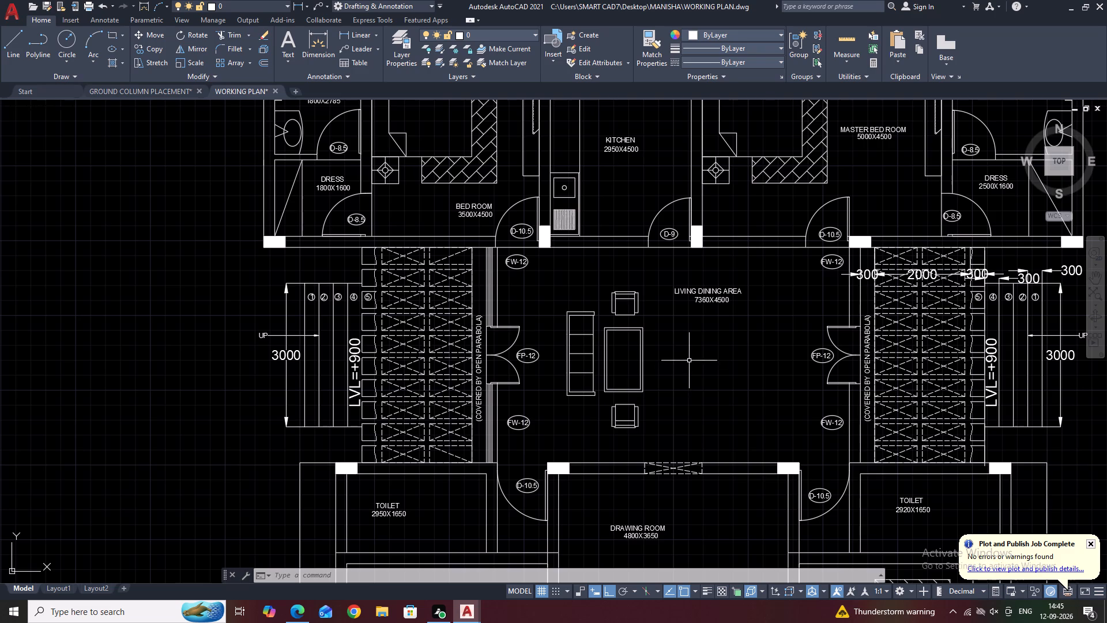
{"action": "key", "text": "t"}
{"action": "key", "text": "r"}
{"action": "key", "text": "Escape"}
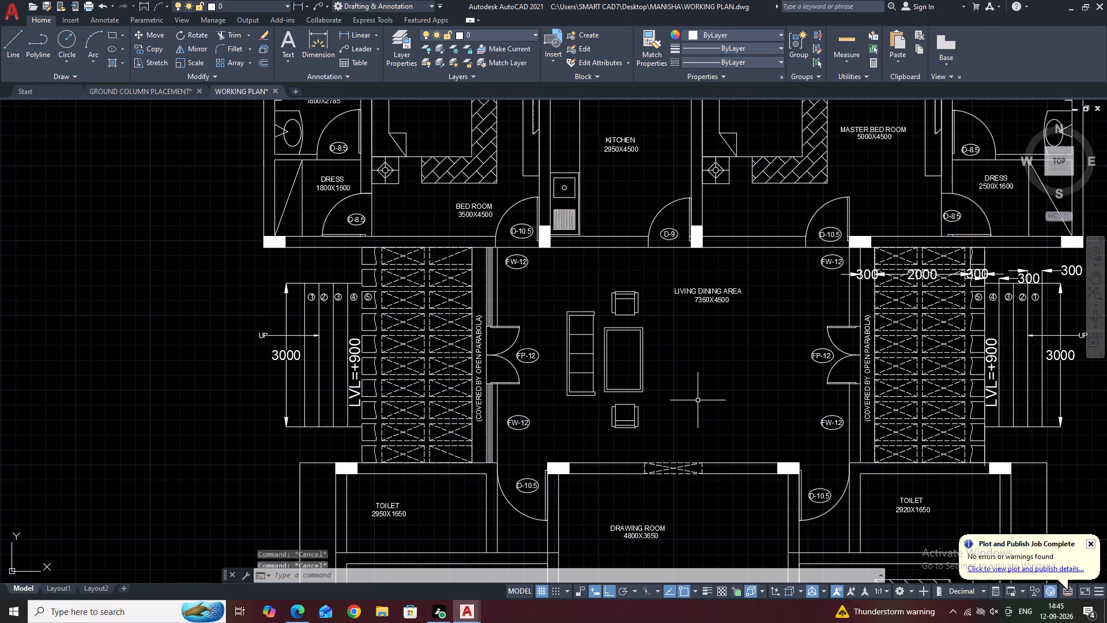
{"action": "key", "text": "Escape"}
Draw an upright rectangle in the living dining area, between the sofa set and the FP-12 door facing it.
{"action": "type", "text": "REC"}
{"action": "key", "text": "space"}
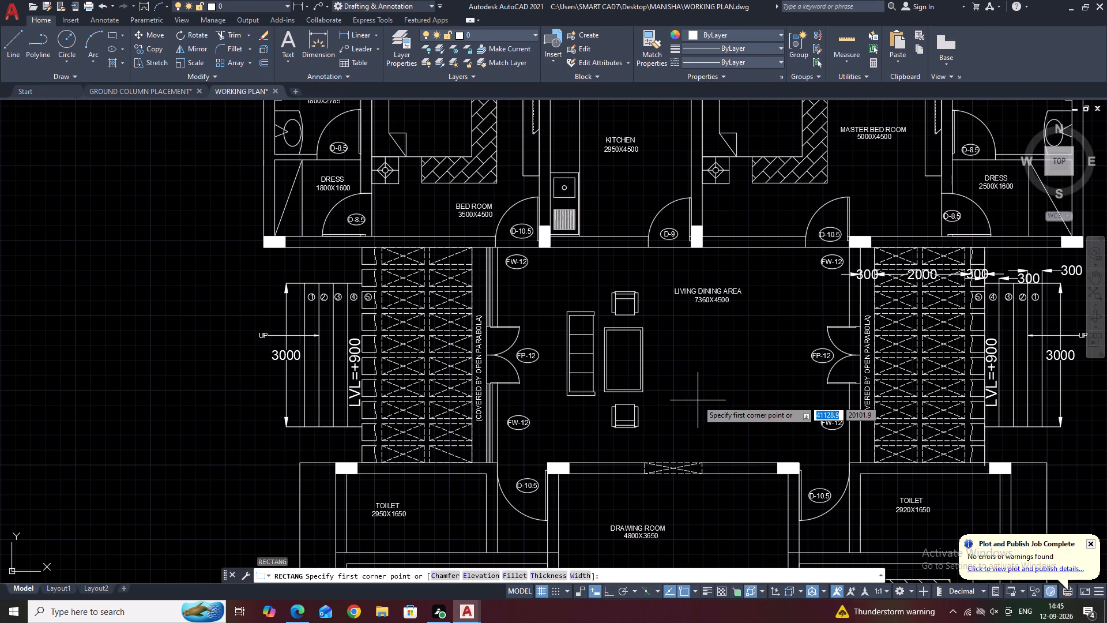
{"action": "left_click", "coordinate": [726, 324]}
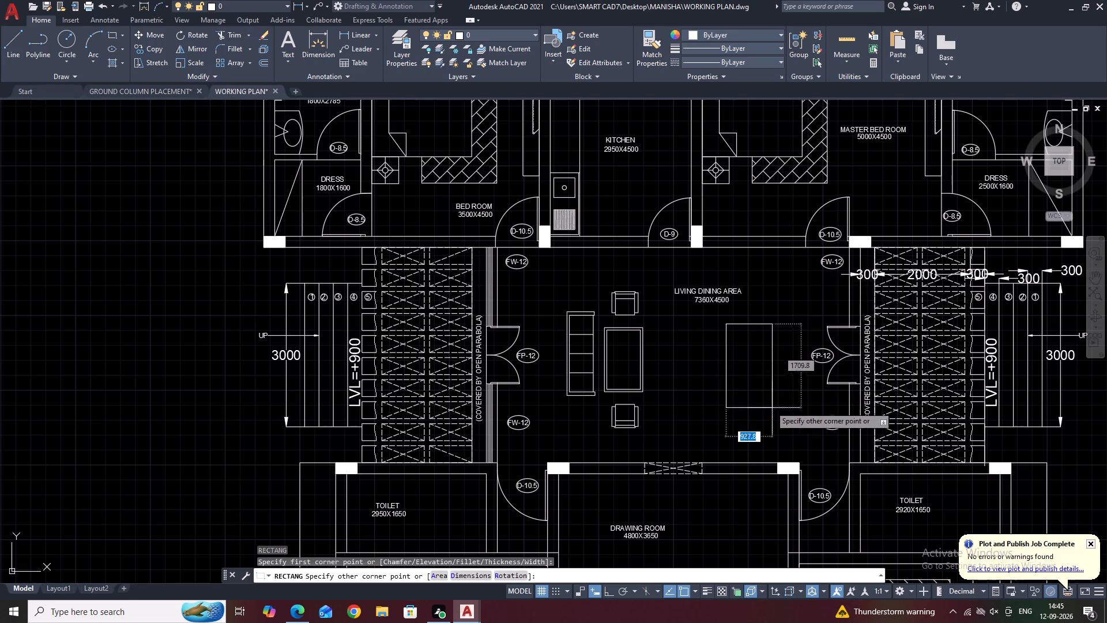
{"action": "left_click", "coordinate": [778, 418]}
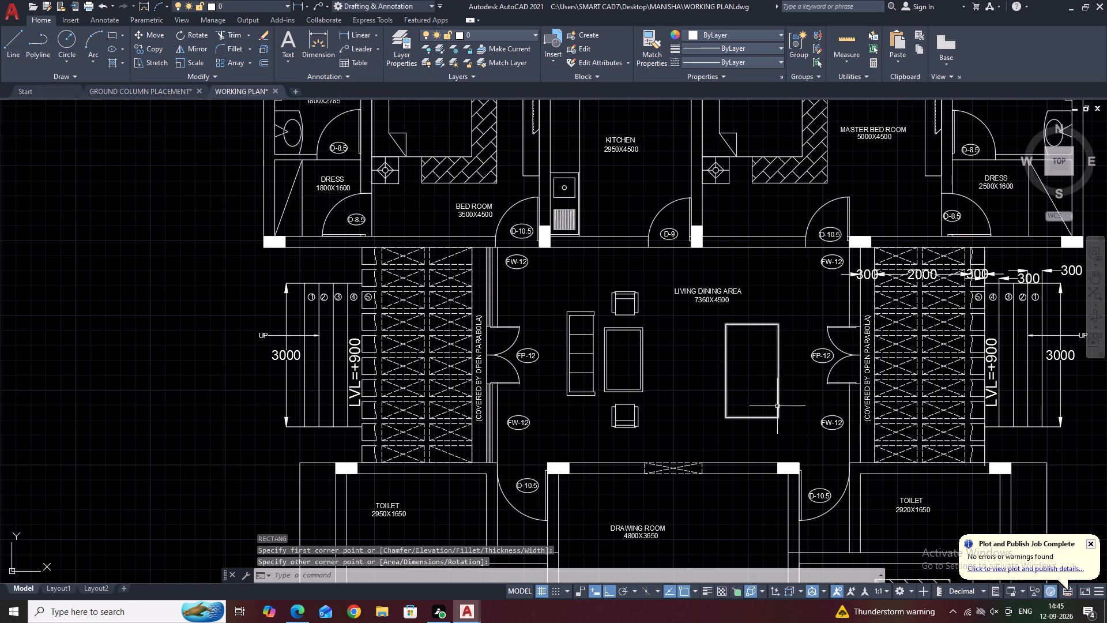
Offset the new living dining rectangle by 20 to give it a double outline.
{"action": "left_click", "coordinate": [777, 404]}
{"action": "type", "text": "O"}
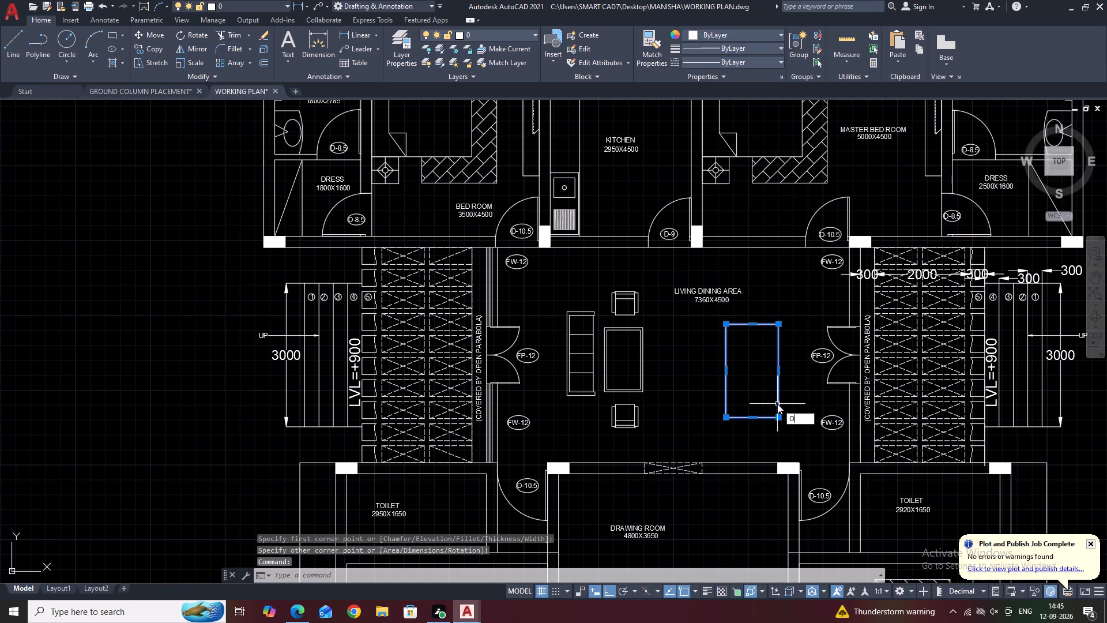
{"action": "key", "text": "space"}
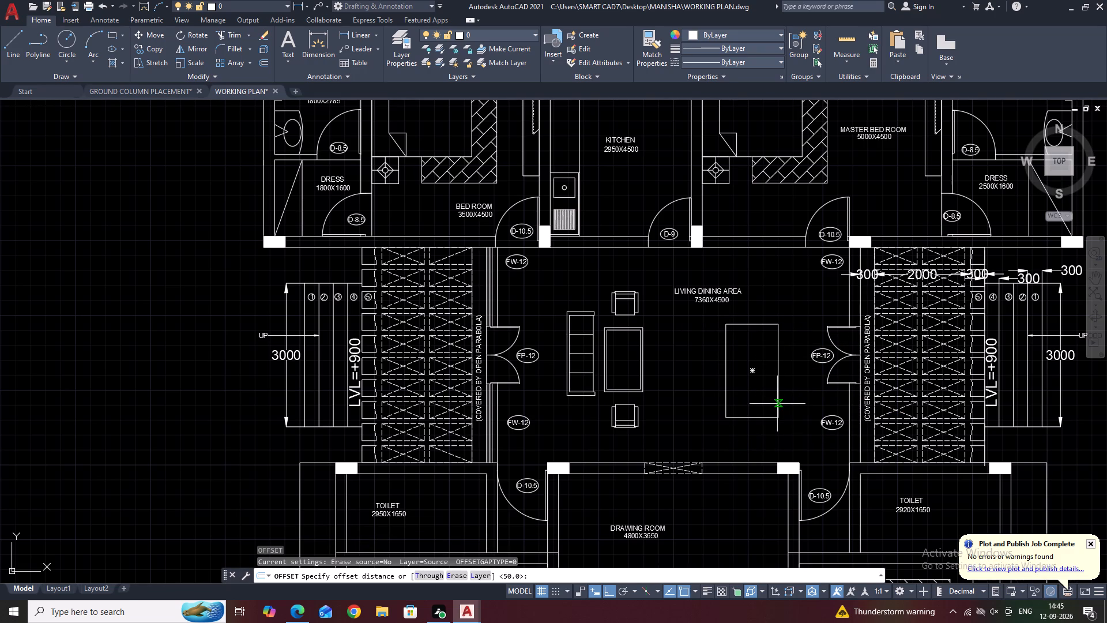
{"action": "type", "text": "20"}
{"action": "key", "text": "Return"}
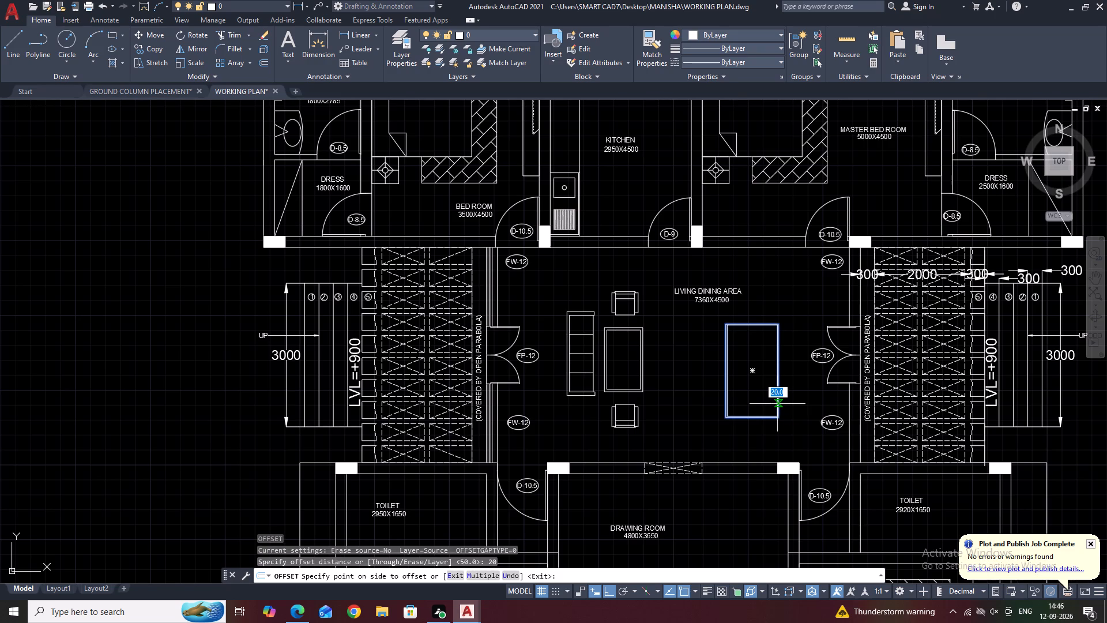
{"action": "scroll", "coordinate": [777, 404], "scroll_direction": "up", "scroll_amount": 3}
{"action": "left_click", "coordinate": [777, 404]}
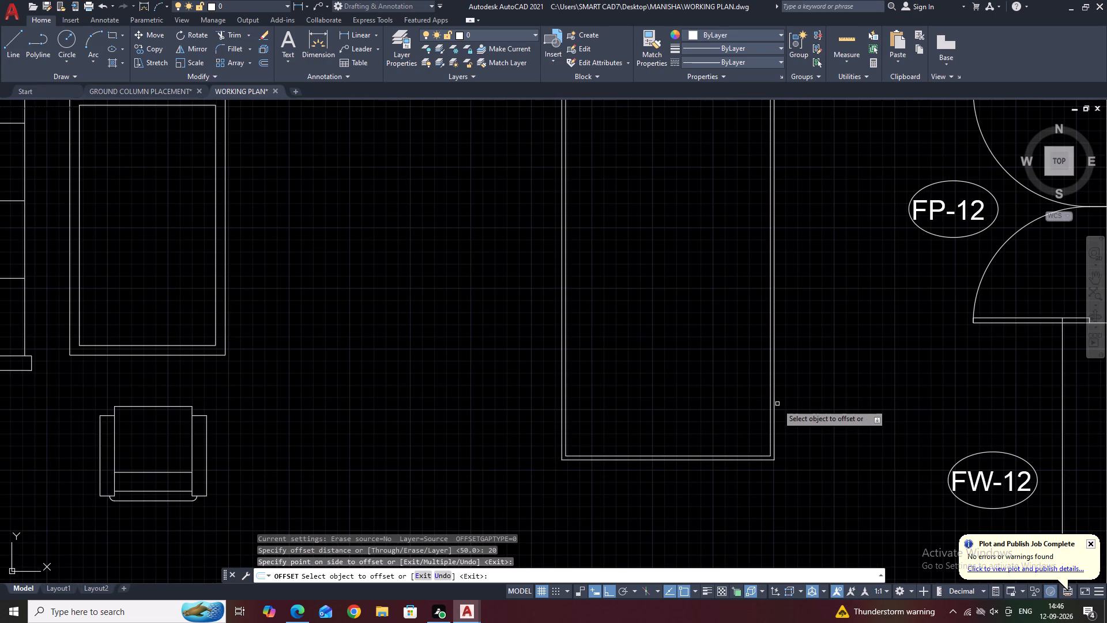
{"action": "right_click", "coordinate": [742, 395]}
{"action": "left_click", "coordinate": [777, 417]}
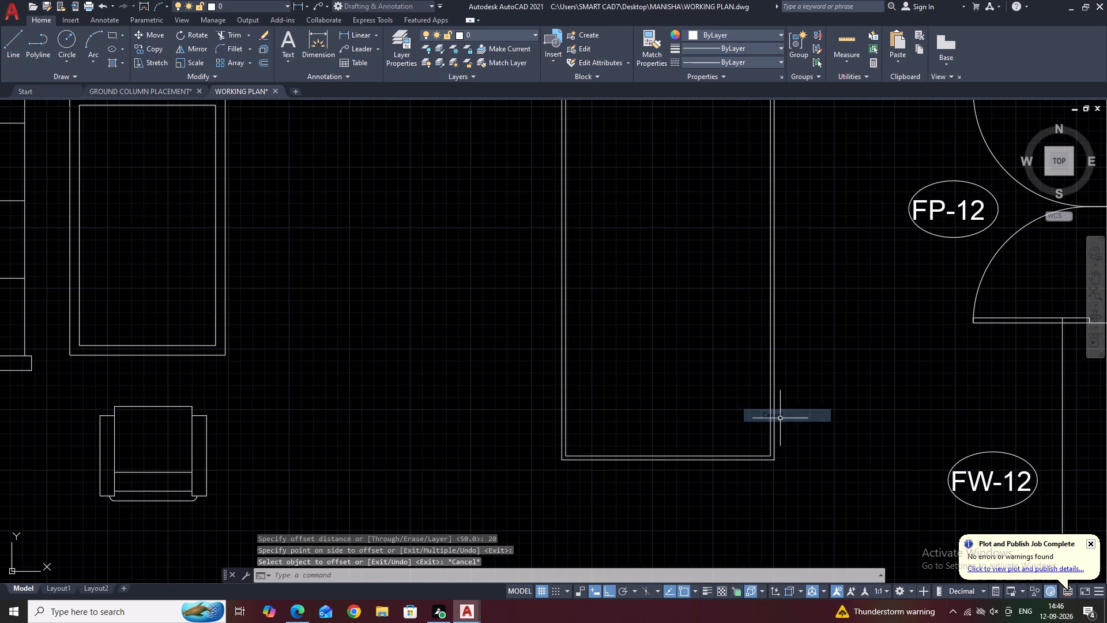
Examine the living dining area around the new double-outlined table and the sofa set.
{"action": "scroll", "coordinate": [782, 416], "scroll_direction": "down", "scroll_amount": 3}
{"action": "scroll", "coordinate": [726, 336], "scroll_direction": "up", "scroll_amount": 1}
{"action": "middle_click_drag", "start_coordinate": [729, 337], "coordinate": [760, 399]}
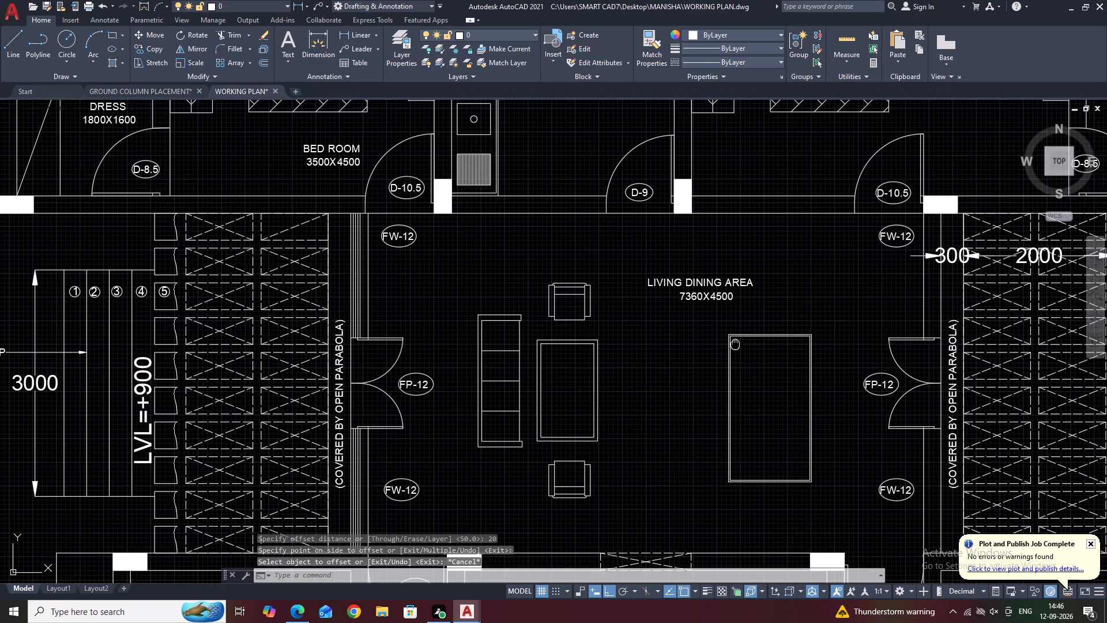
{"action": "middle_click_drag", "start_coordinate": [760, 399], "coordinate": [780, 444]}
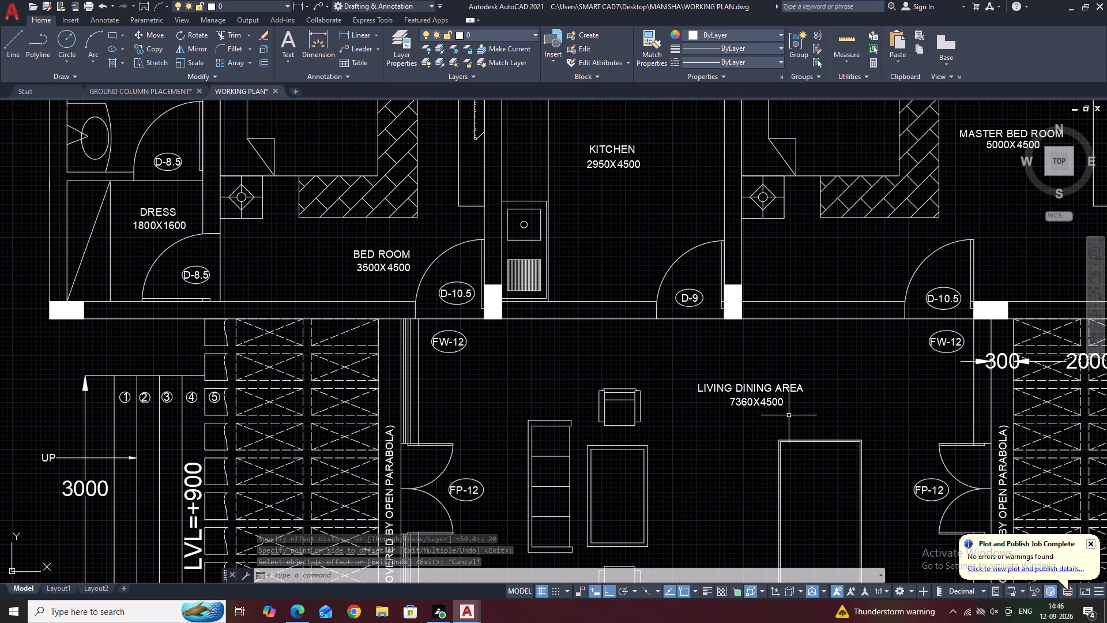
{"action": "middle_click_drag", "start_coordinate": [814, 483], "coordinate": [819, 442]}
{"action": "scroll", "coordinate": [819, 442], "scroll_direction": "up", "scroll_amount": 2}
{"action": "middle_click_drag", "start_coordinate": [819, 442], "coordinate": [824, 430]}
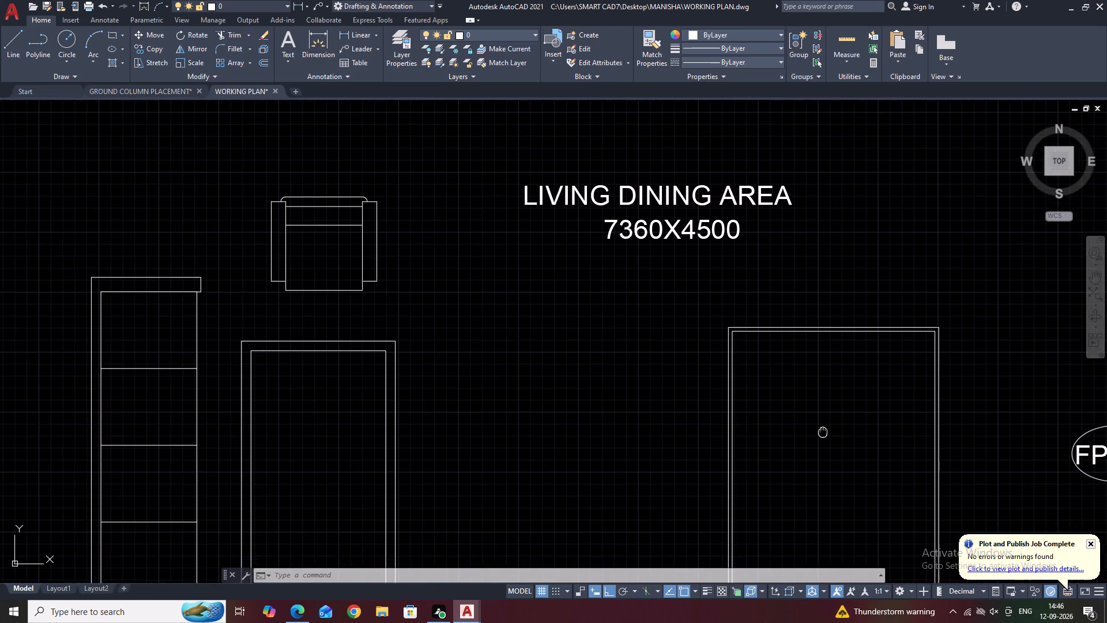
{"action": "middle_click_drag", "start_coordinate": [824, 430], "coordinate": [856, 417]}
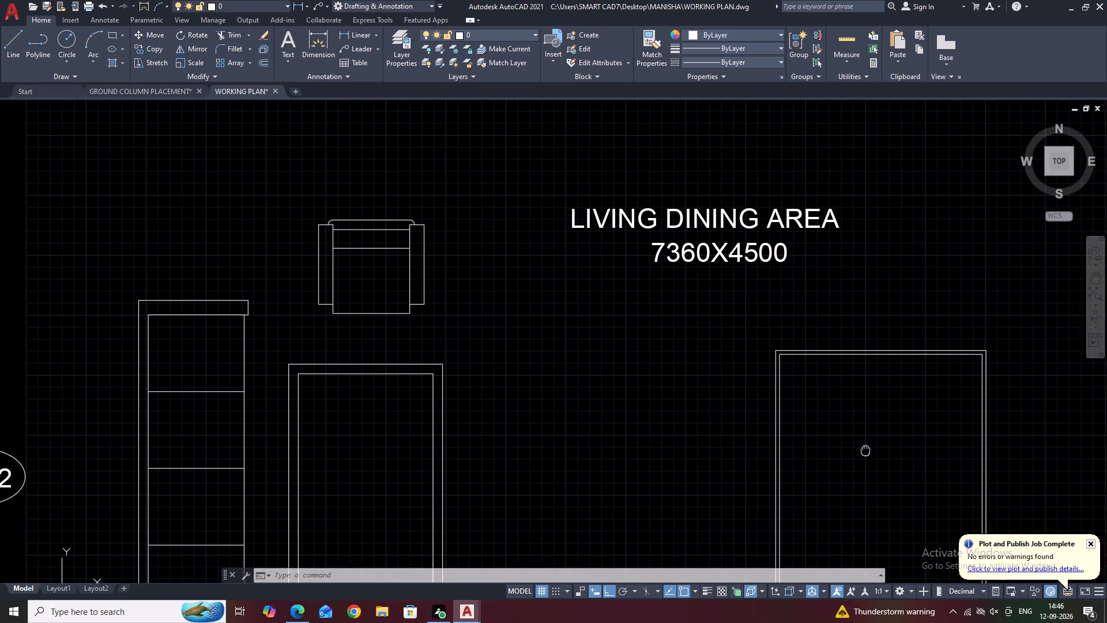
{"action": "middle_click_drag", "start_coordinate": [856, 417], "coordinate": [855, 408]}
{"action": "scroll", "coordinate": [848, 405], "scroll_direction": "down", "scroll_amount": 2}
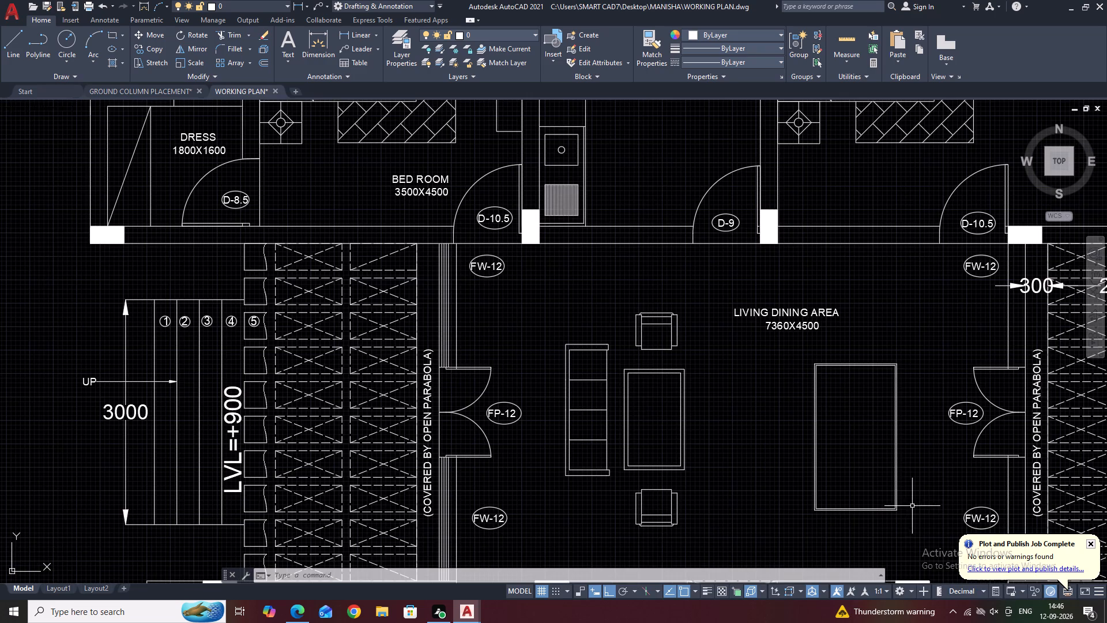
{"action": "middle_click_drag", "start_coordinate": [915, 506], "coordinate": [893, 435]}
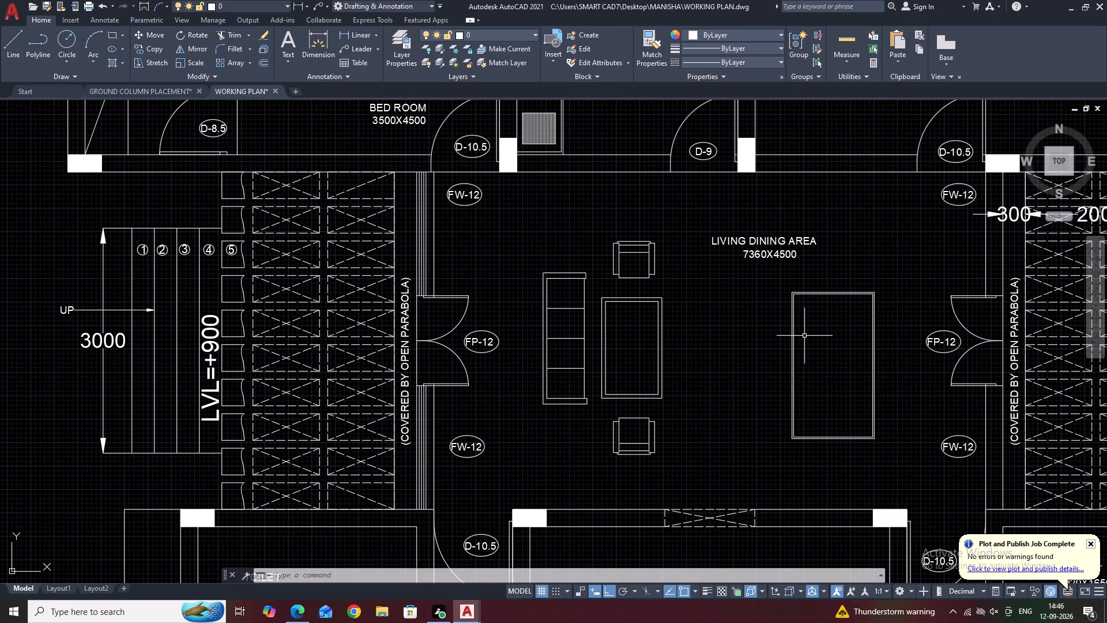
Draw a closed four-line chair outline about 360 wide and 410 high, straddling the middle of the new table's upper edge.
{"action": "type", "text": "L"}
{"action": "key", "text": "space"}
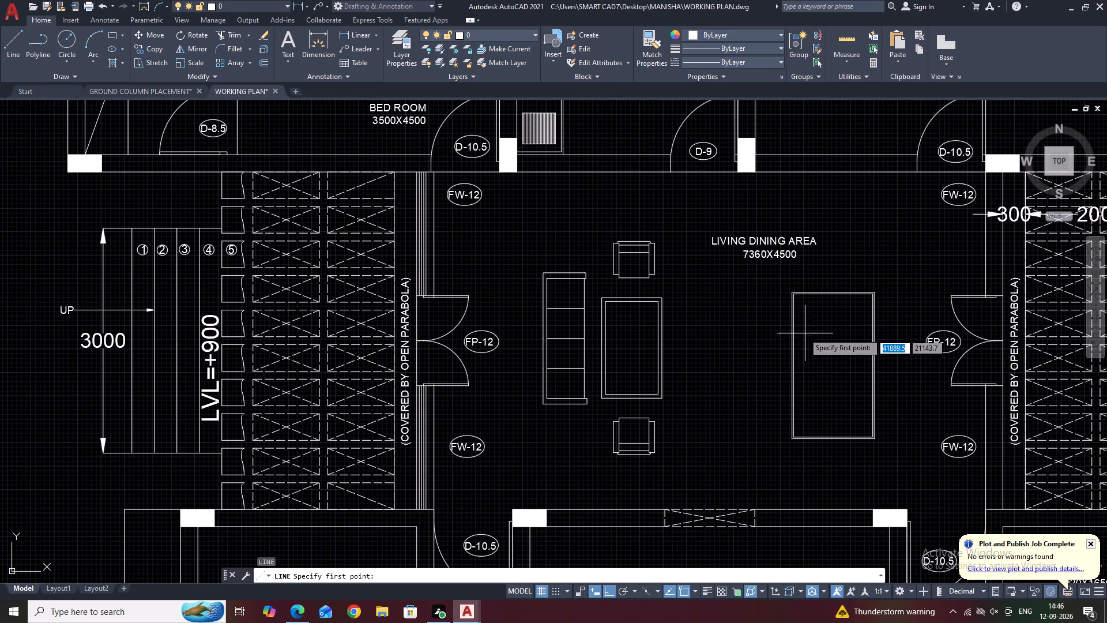
{"action": "middle_click_drag", "start_coordinate": [803, 332], "coordinate": [802, 337]}
{"action": "middle_click_drag", "start_coordinate": [815, 325], "coordinate": [785, 349]}
{"action": "scroll", "coordinate": [792, 348], "scroll_direction": "up", "scroll_amount": 3}
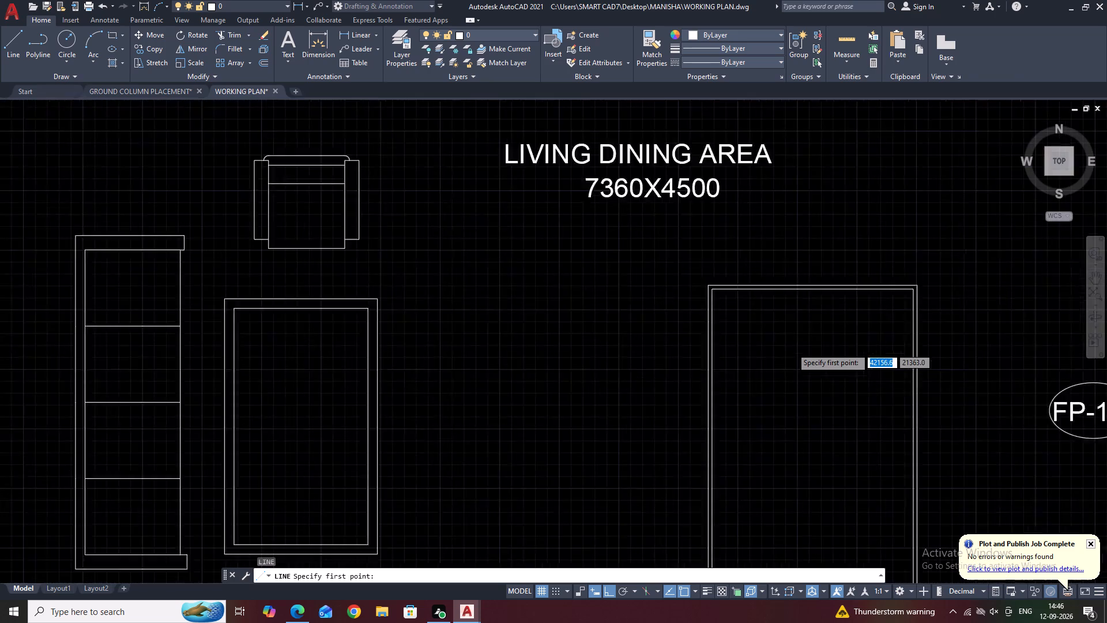
{"action": "left_click", "coordinate": [760, 303]}
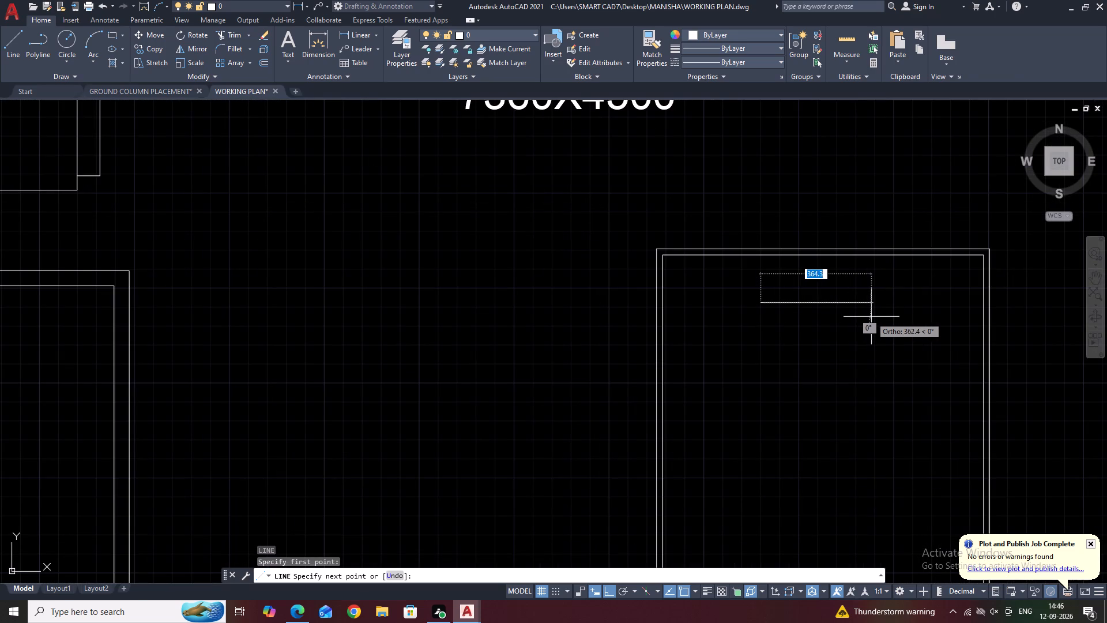
{"action": "left_click", "coordinate": [871, 317]}
{"action": "middle_click_drag", "start_coordinate": [870, 163], "coordinate": [865, 258]}
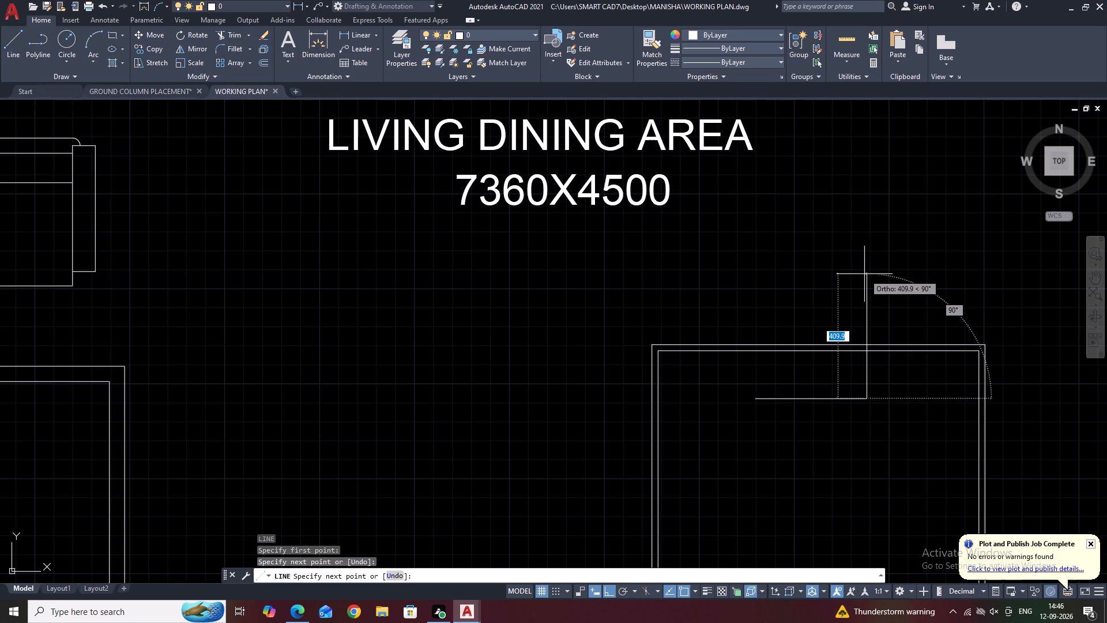
{"action": "left_click", "coordinate": [864, 274]}
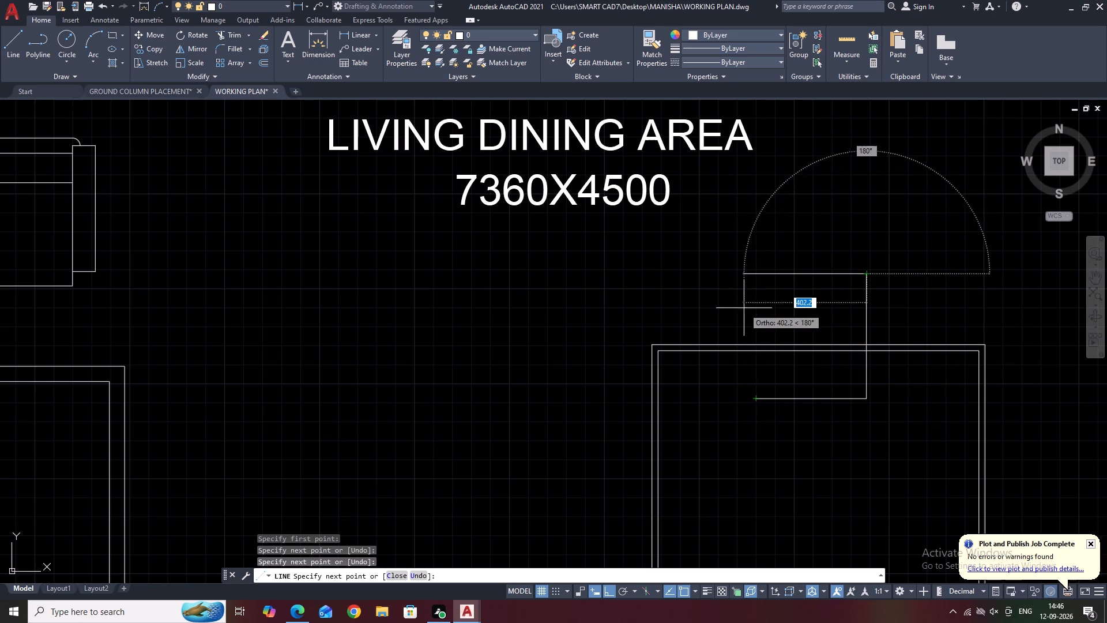
{"action": "left_click", "coordinate": [755, 292]}
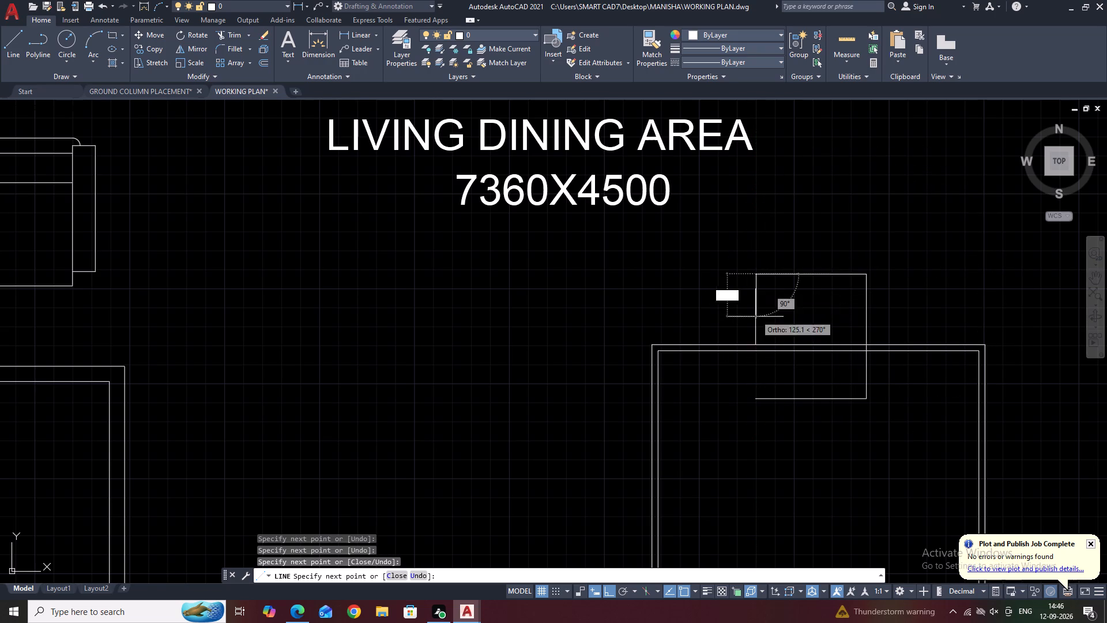
{"action": "left_click", "coordinate": [758, 399]}
{"action": "right_click", "coordinate": [757, 398]}
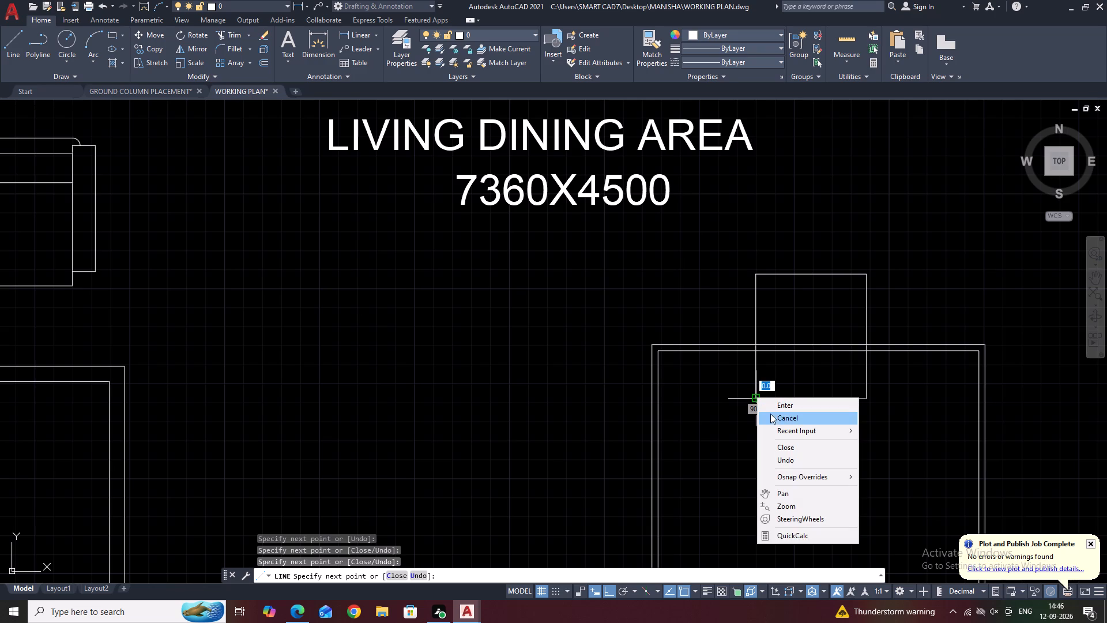
{"action": "left_click", "coordinate": [772, 420]}
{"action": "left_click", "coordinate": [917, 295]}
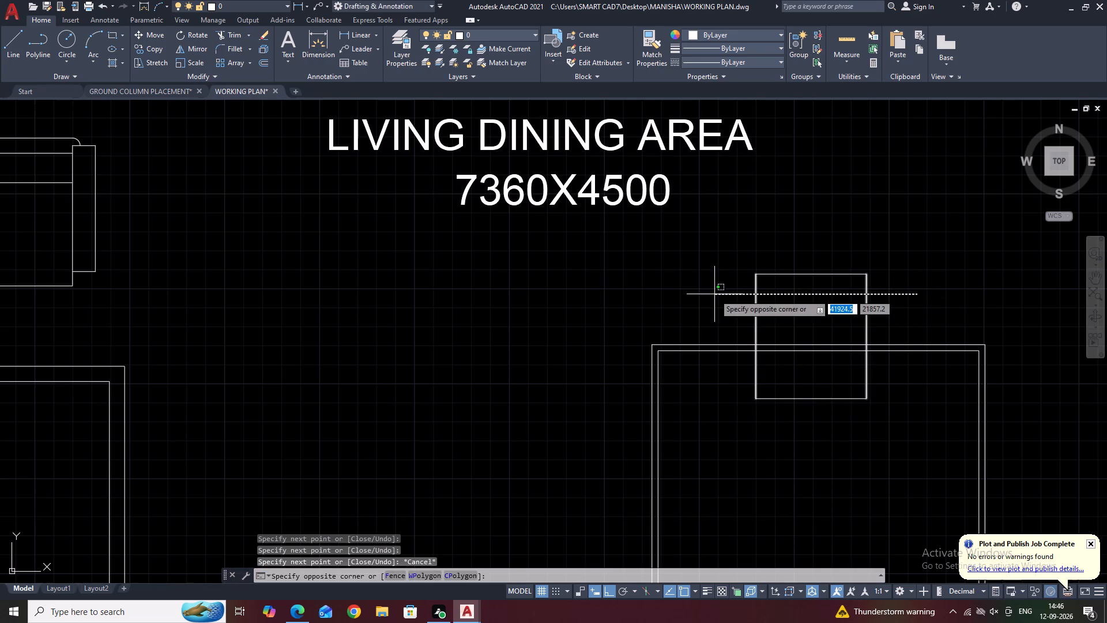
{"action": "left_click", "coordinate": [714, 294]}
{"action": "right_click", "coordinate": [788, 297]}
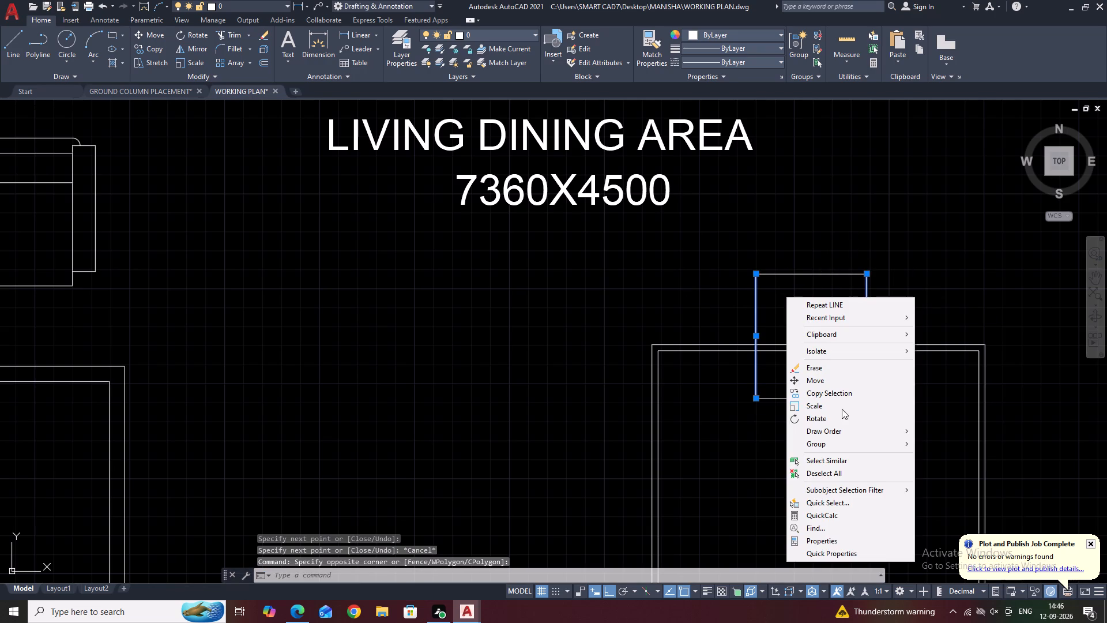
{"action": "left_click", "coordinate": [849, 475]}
Erase the top line of the new chair outline above the dining table.
{"action": "left_click", "coordinate": [839, 256]}
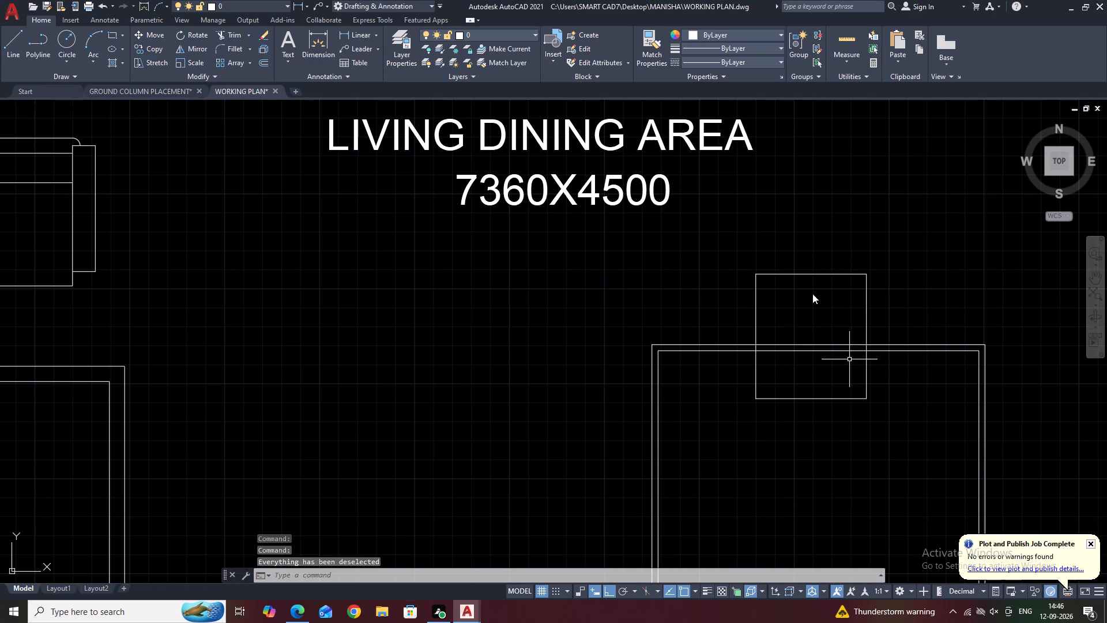
{"action": "left_click", "coordinate": [824, 256]}
{"action": "left_click", "coordinate": [812, 278]}
{"action": "left_click", "coordinate": [803, 257]}
{"action": "right_click", "coordinate": [801, 256]}
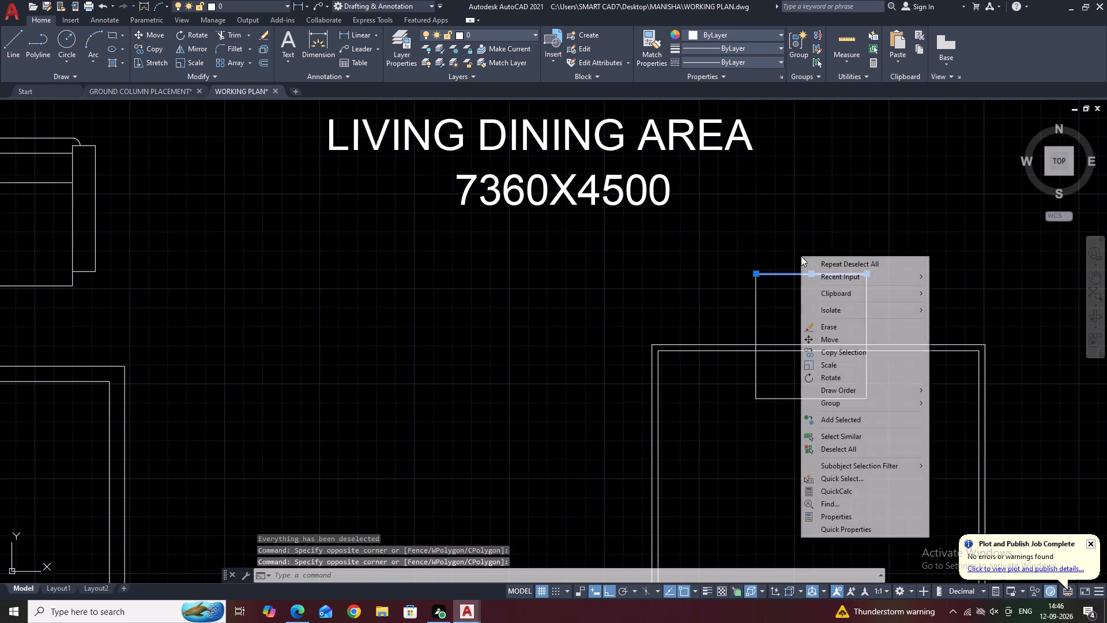
{"action": "left_click", "coordinate": [839, 327]}
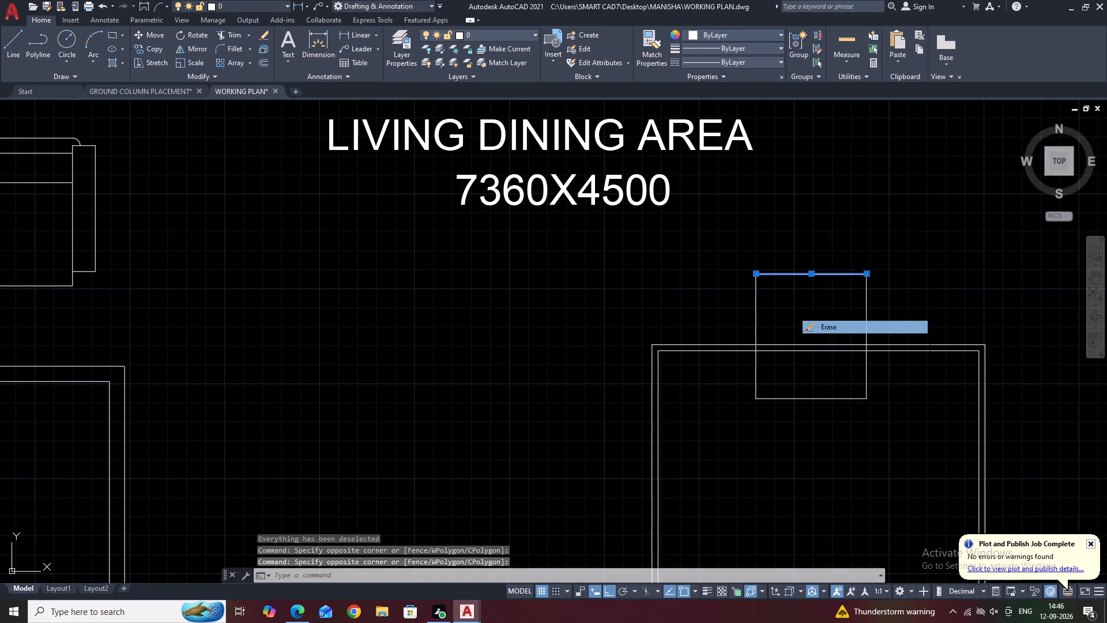
Draw a horizontal line joining the chair outline's two sides, slightly below their open upper ends.
{"action": "left_click", "coordinate": [4, 48]}
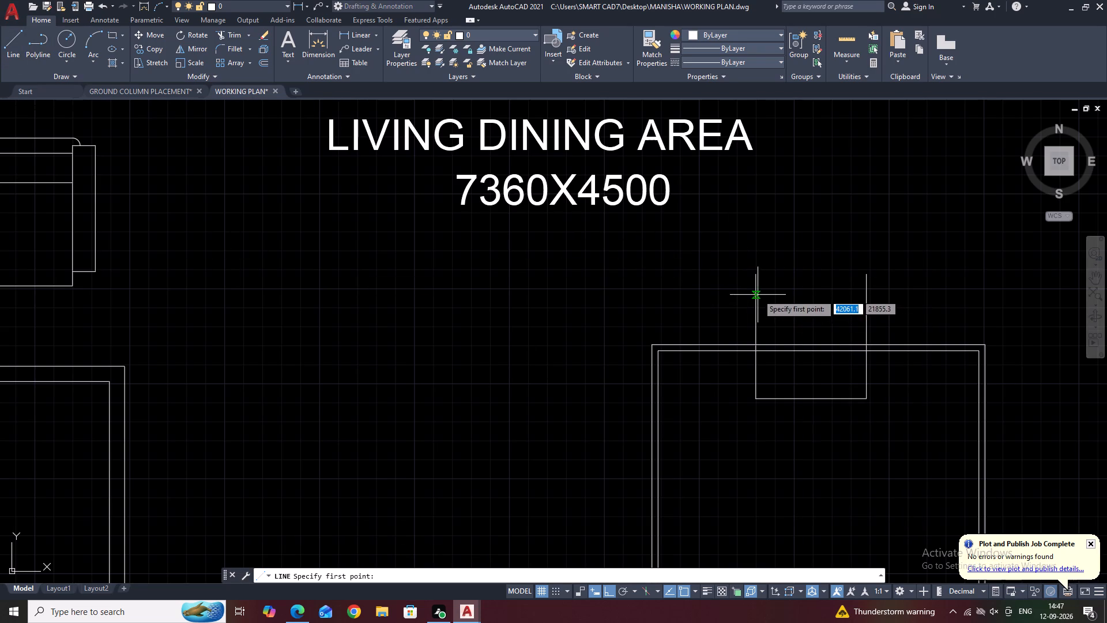
{"action": "left_click", "coordinate": [755, 293]}
{"action": "left_click", "coordinate": [865, 296]}
{"action": "right_click", "coordinate": [864, 295]}
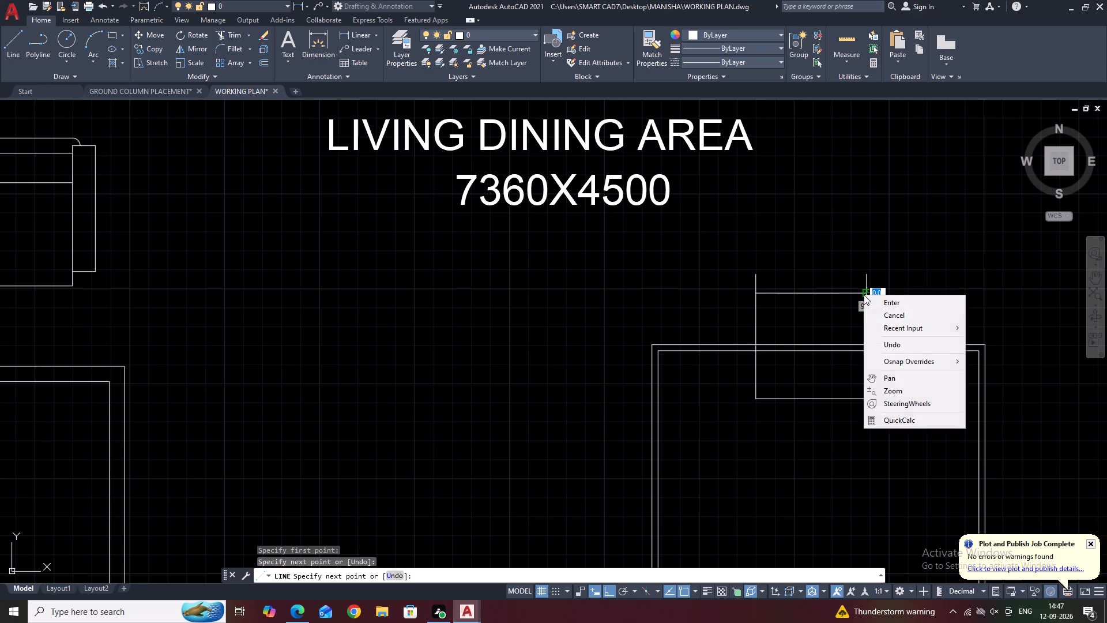
{"action": "left_click", "coordinate": [883, 311]}
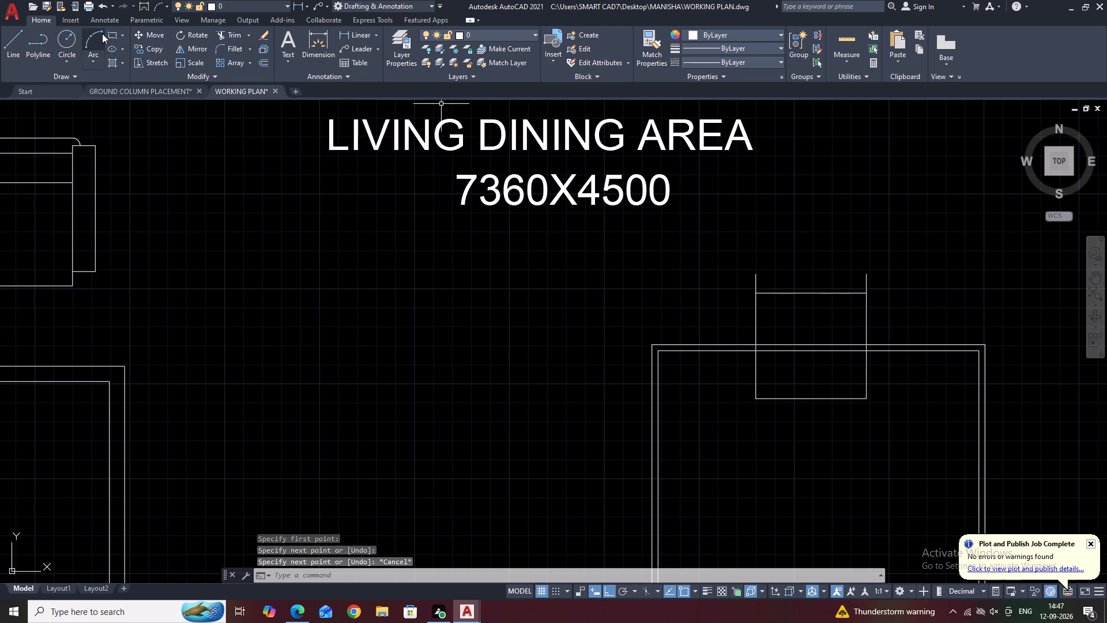
Trim the two side-line ends projecting above the chair outline's new top line.
{"action": "left_click", "coordinate": [236, 34]}
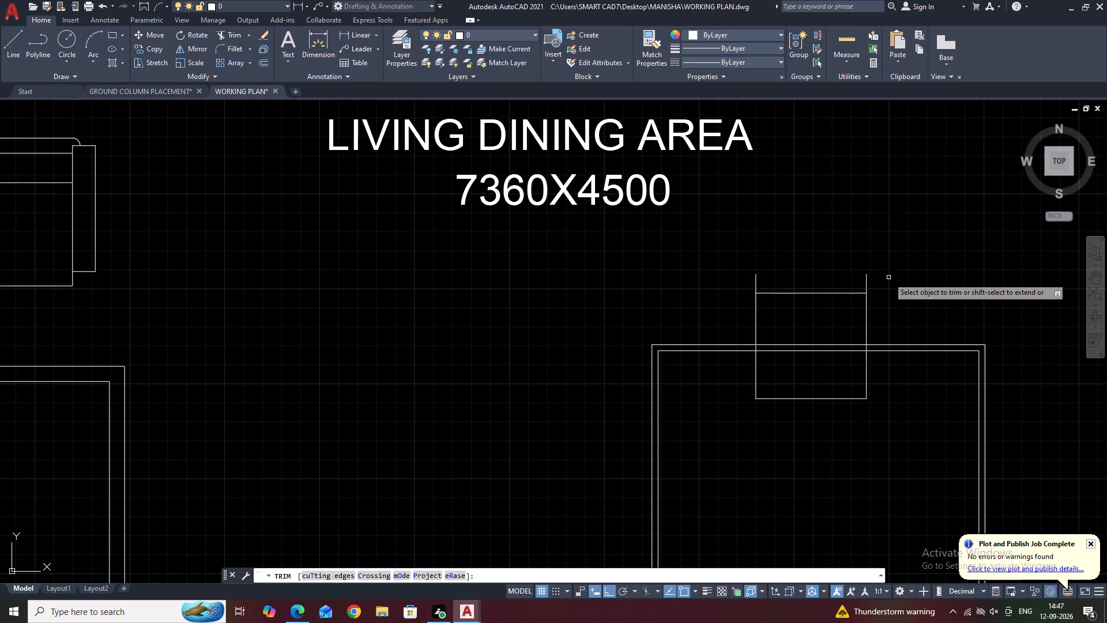
{"action": "left_click", "coordinate": [888, 277]}
{"action": "left_click", "coordinate": [728, 277]}
{"action": "right_click", "coordinate": [728, 271]}
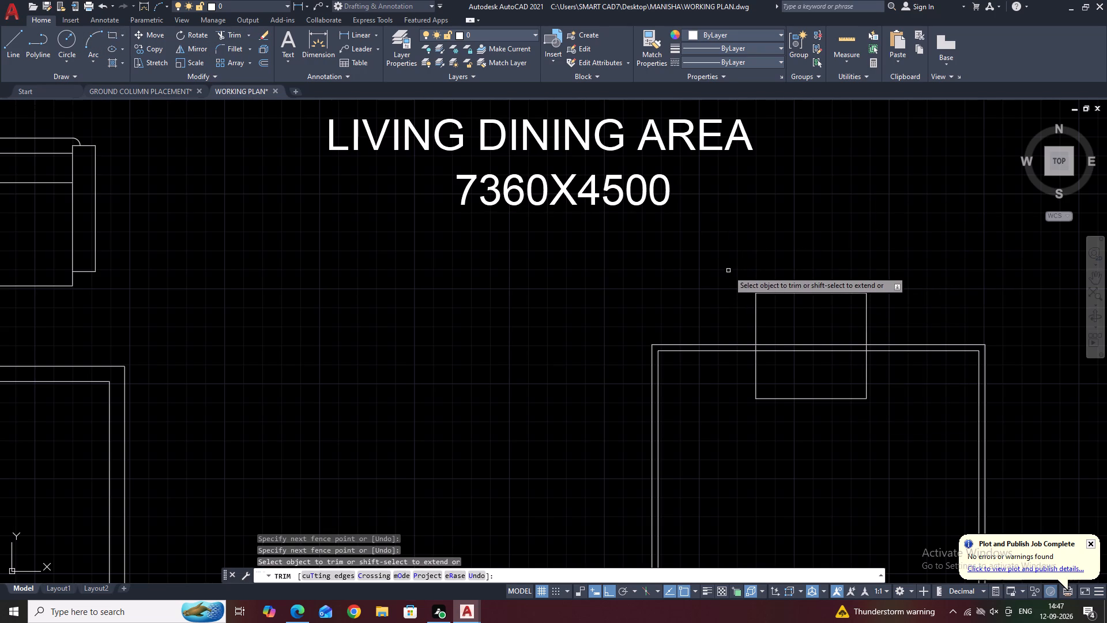
{"action": "left_click", "coordinate": [790, 296]}
Move the whole chair outline straight up by about 57 so that it overlaps the table less.
{"action": "middle_click_drag", "start_coordinate": [916, 298], "coordinate": [863, 255]}
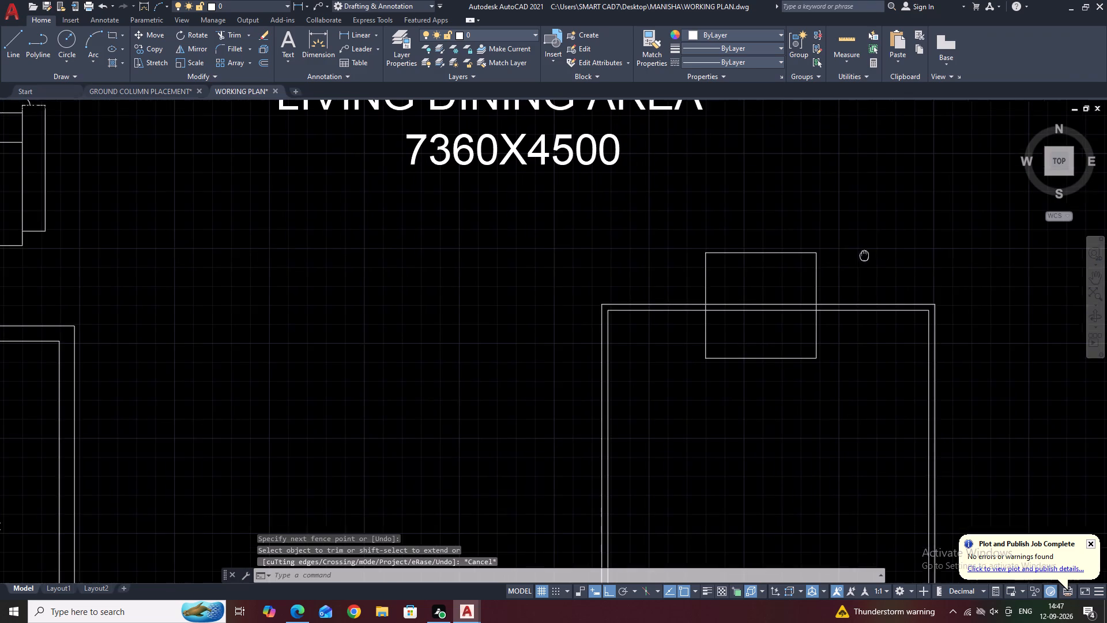
{"action": "left_click", "coordinate": [654, 194]}
{"action": "left_click", "coordinate": [848, 405]}
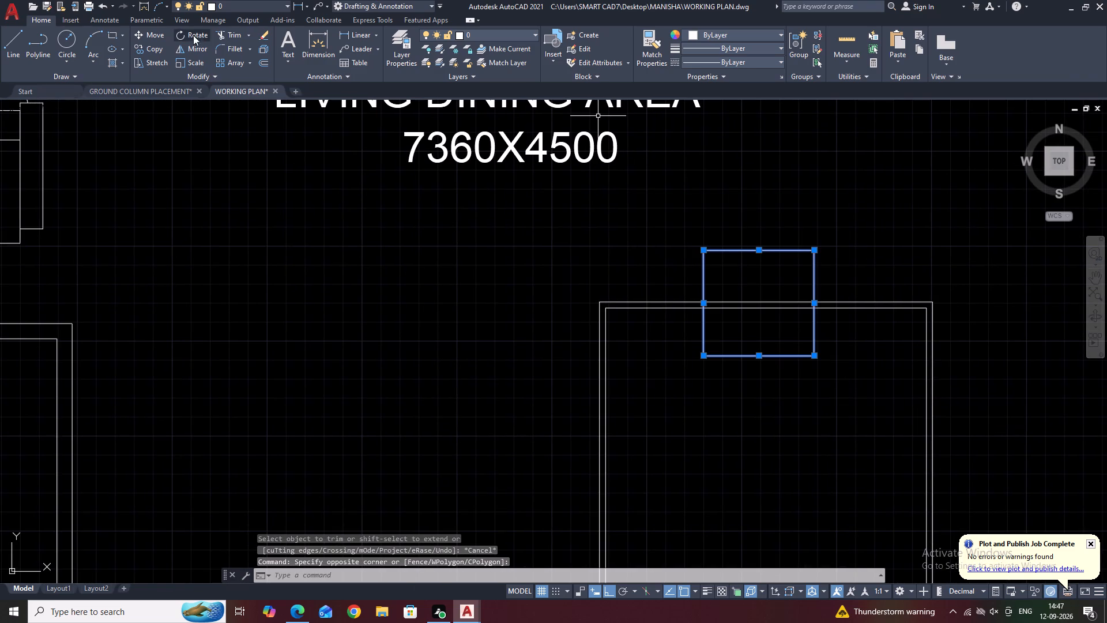
{"action": "left_click", "coordinate": [145, 34]}
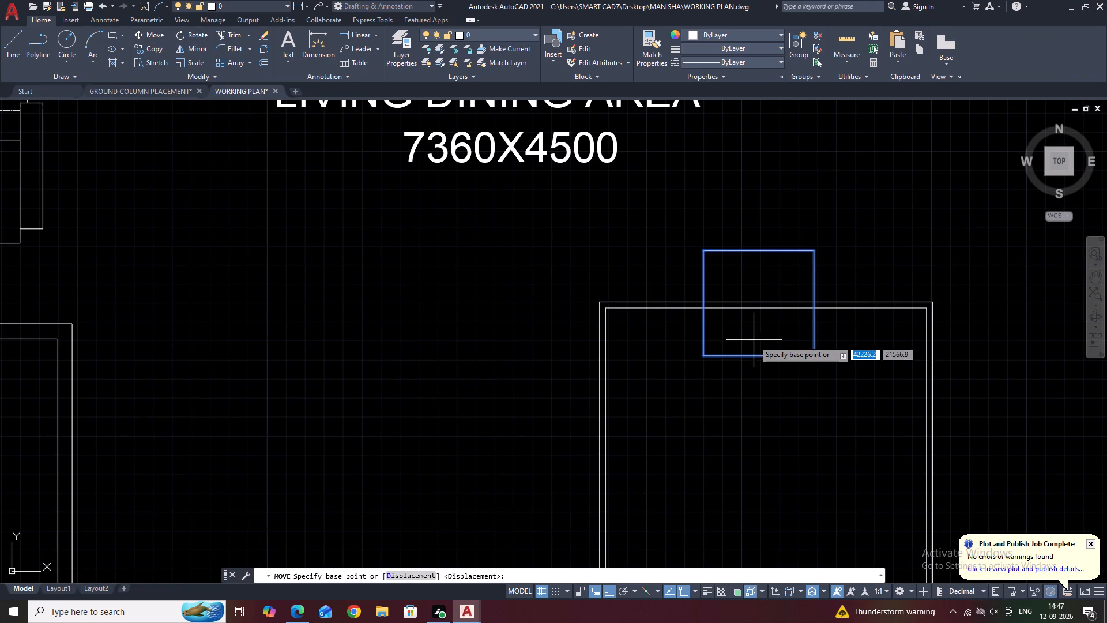
{"action": "left_click", "coordinate": [756, 359]}
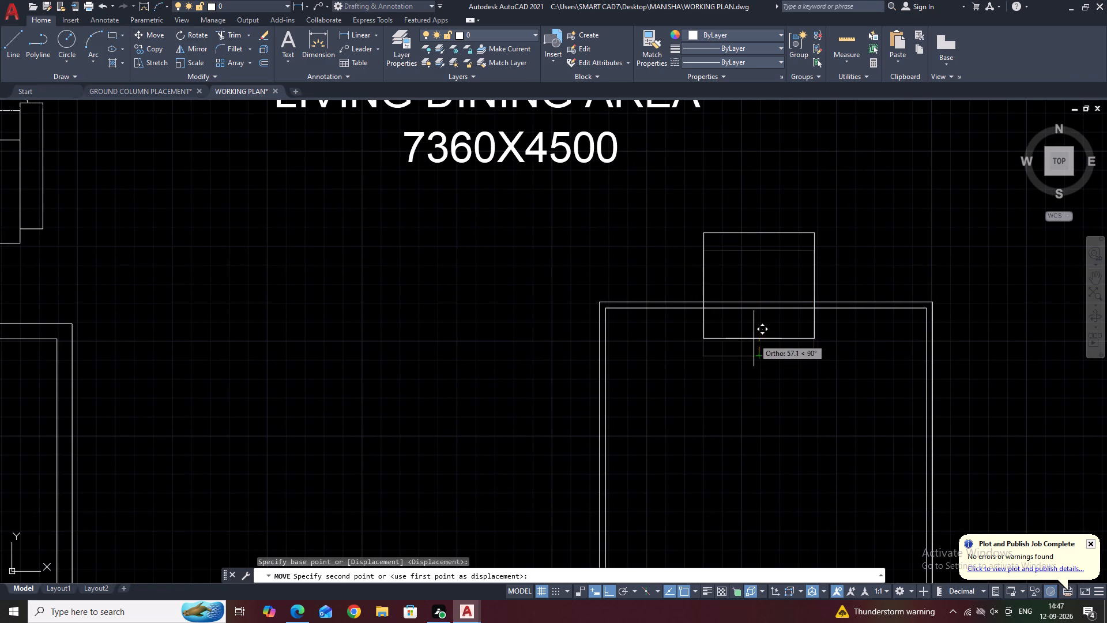
{"action": "left_click", "coordinate": [754, 339]}
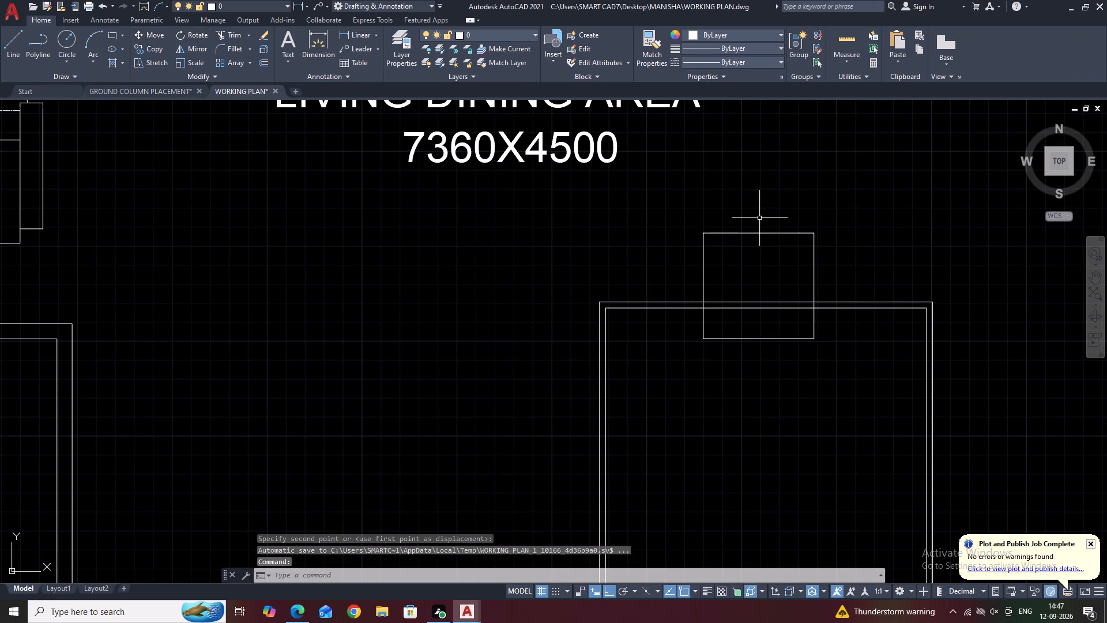
Fillet the chair outline's lower-left corner with a radius of 10.
{"action": "middle_click_drag", "start_coordinate": [846, 243], "coordinate": [809, 252]}
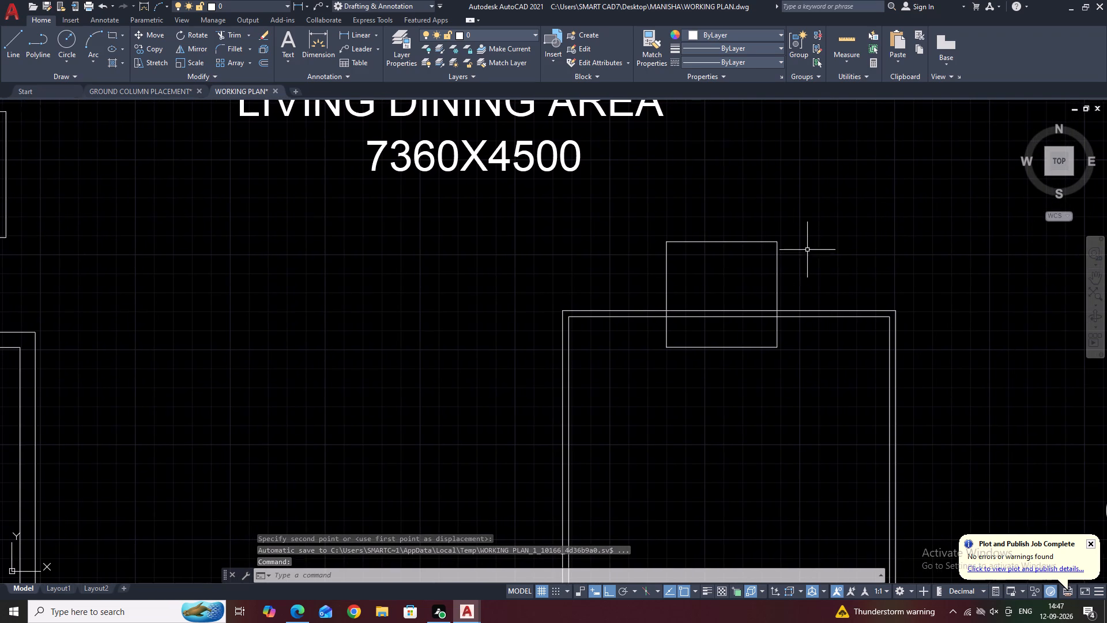
{"action": "left_click", "coordinate": [234, 50]}
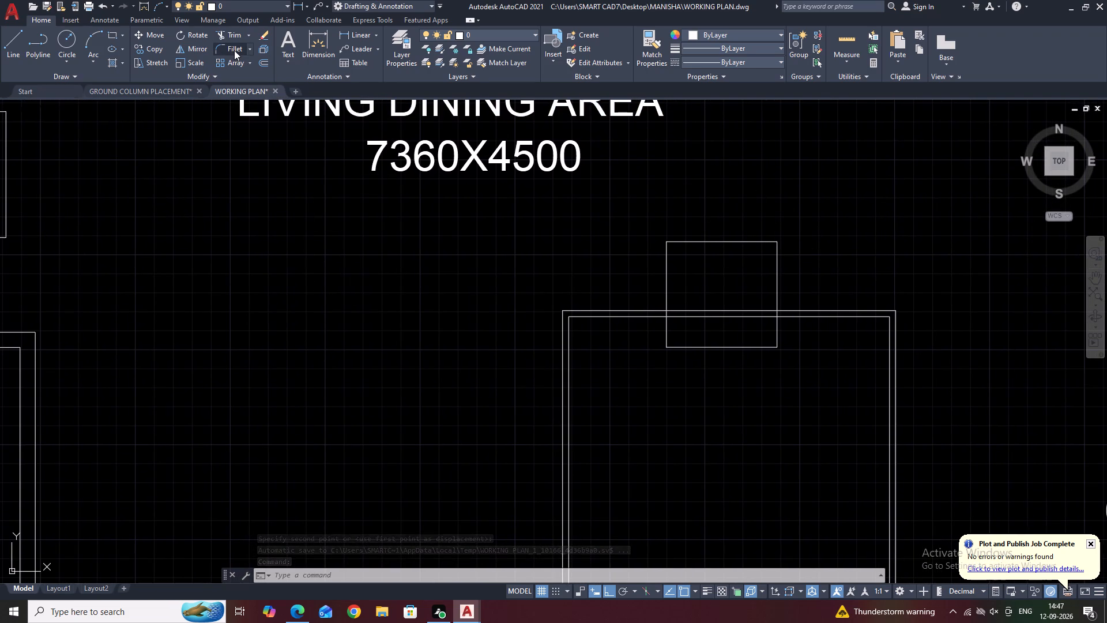
{"action": "type", "text": "R"}
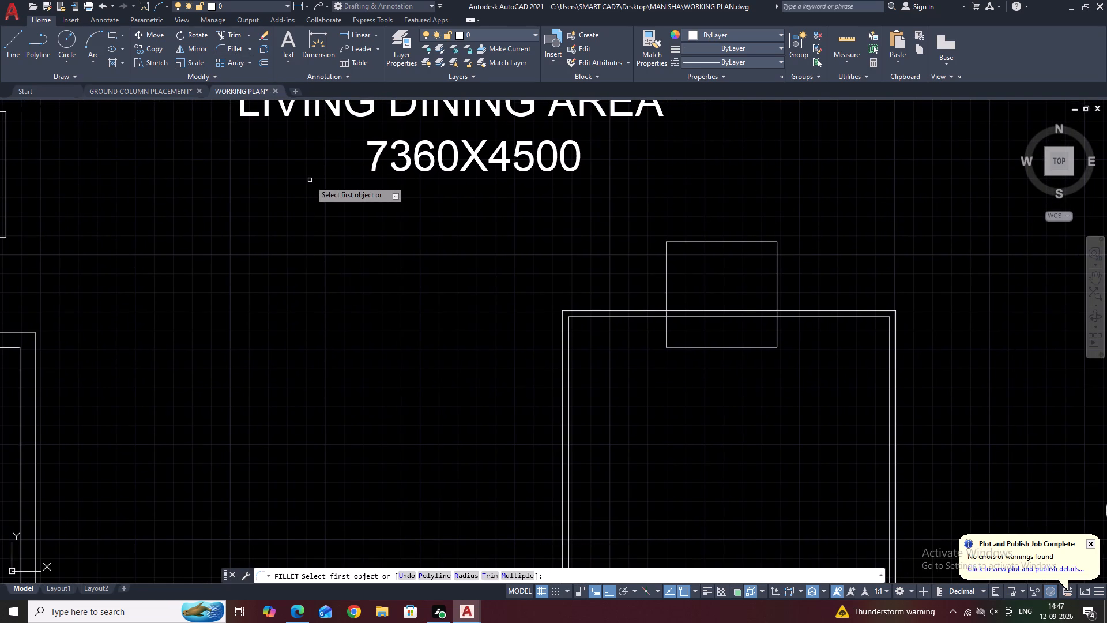
{"action": "key", "text": "space"}
{"action": "key", "text": "1"}
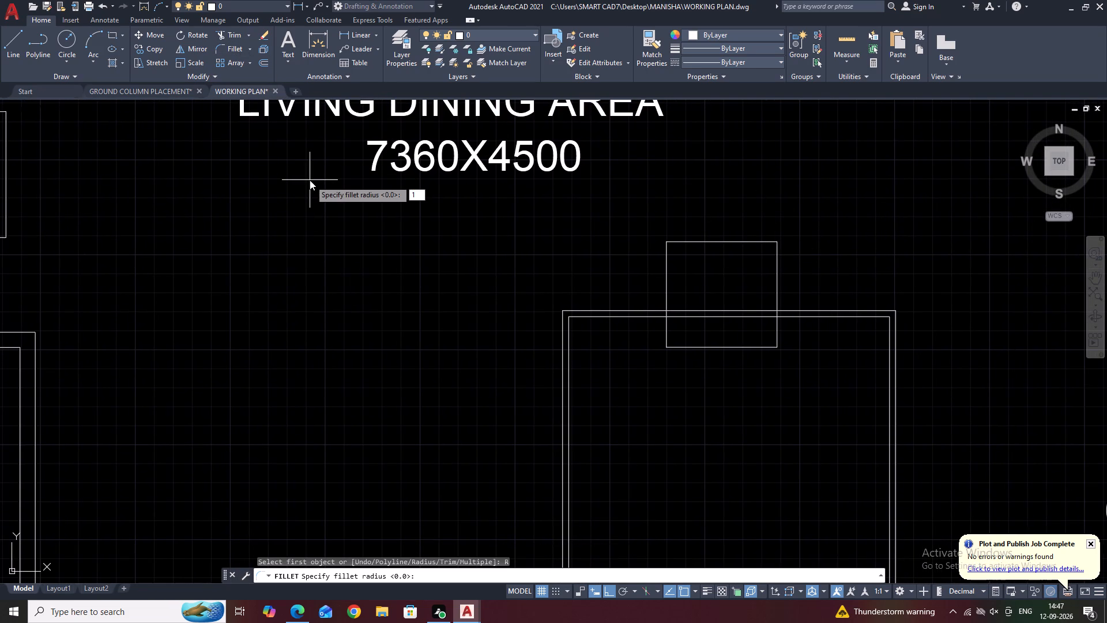
{"action": "type", "text": "0"}
{"action": "key", "text": "space"}
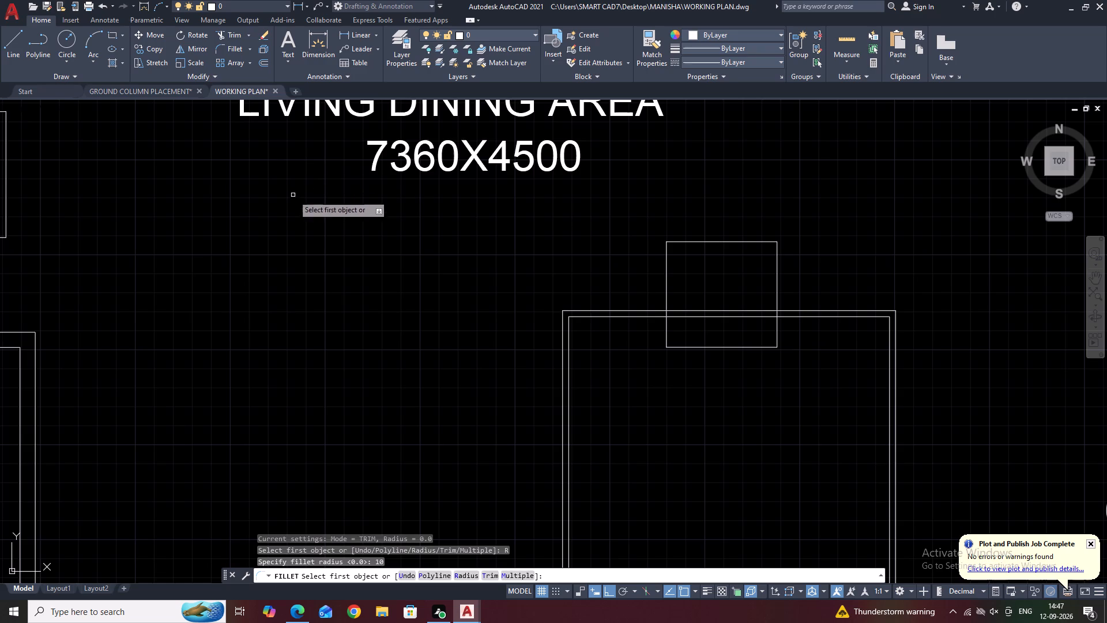
{"action": "left_click", "coordinate": [688, 348]}
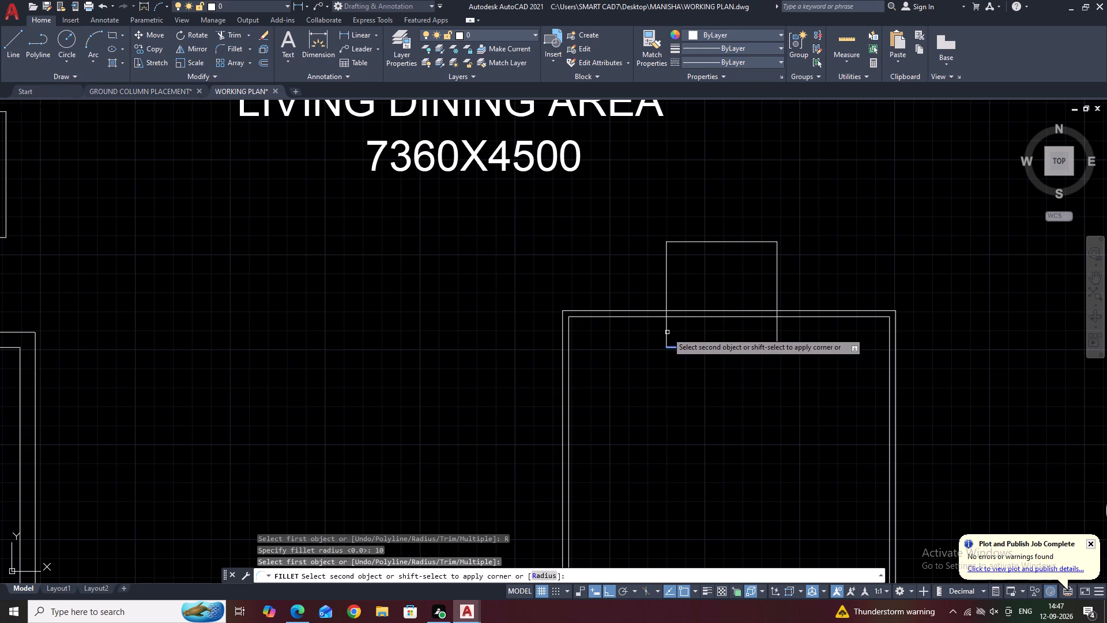
{"action": "left_click", "coordinate": [665, 331]}
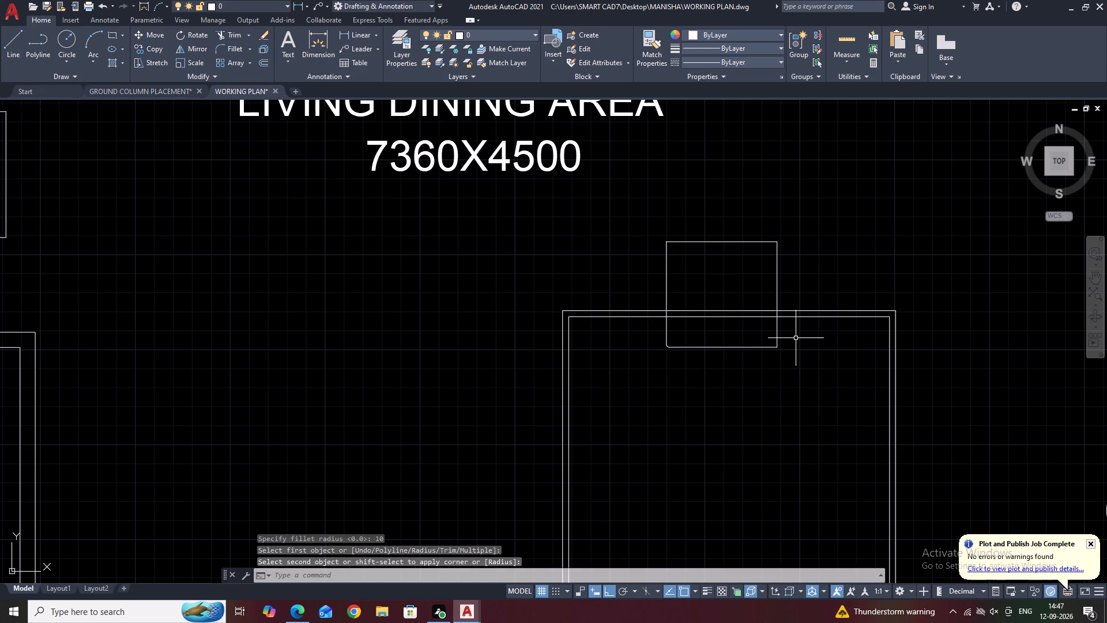
Fillet the chair outline's lower-right corner with the same radius of 10.
{"action": "key", "text": "space"}
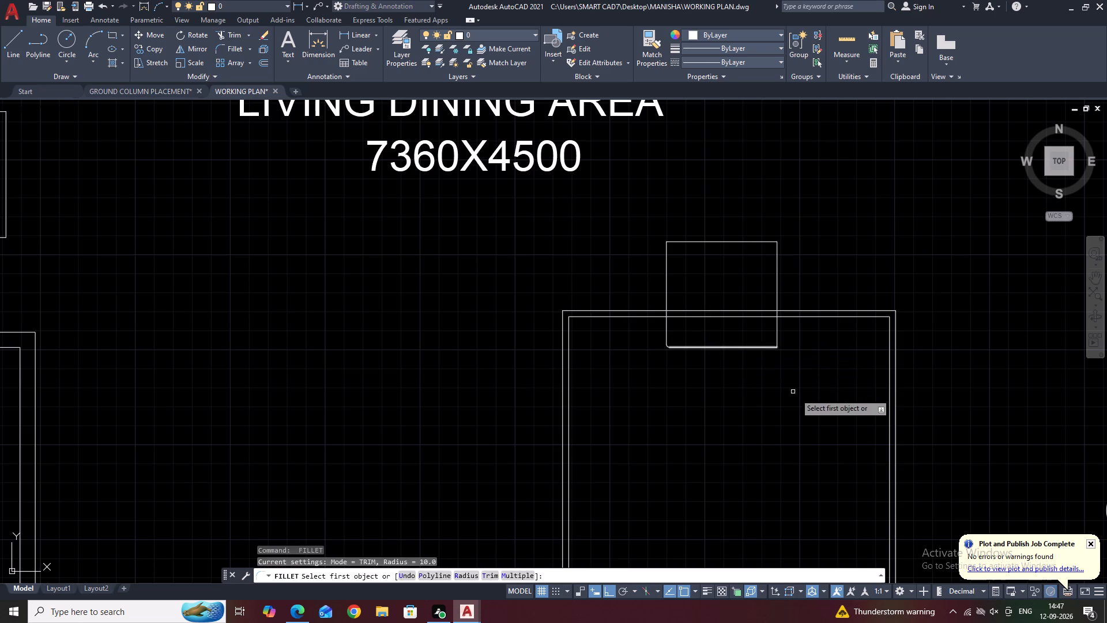
{"action": "left_click", "coordinate": [777, 330]}
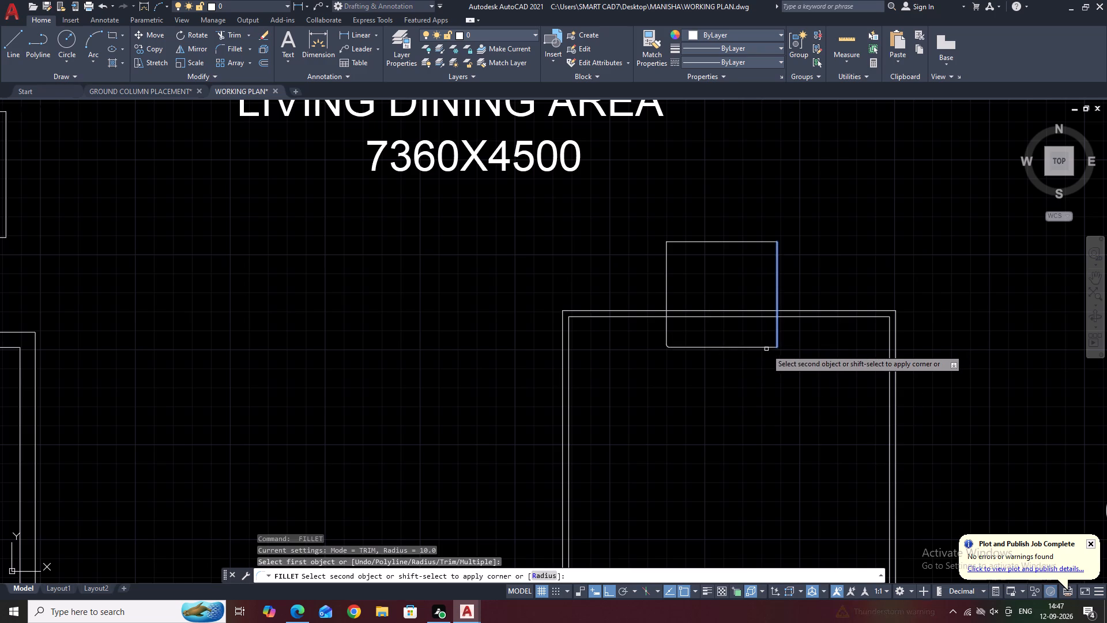
{"action": "left_click", "coordinate": [763, 347]}
{"action": "right_click", "coordinate": [762, 347]}
{"action": "left_click", "coordinate": [671, 413]}
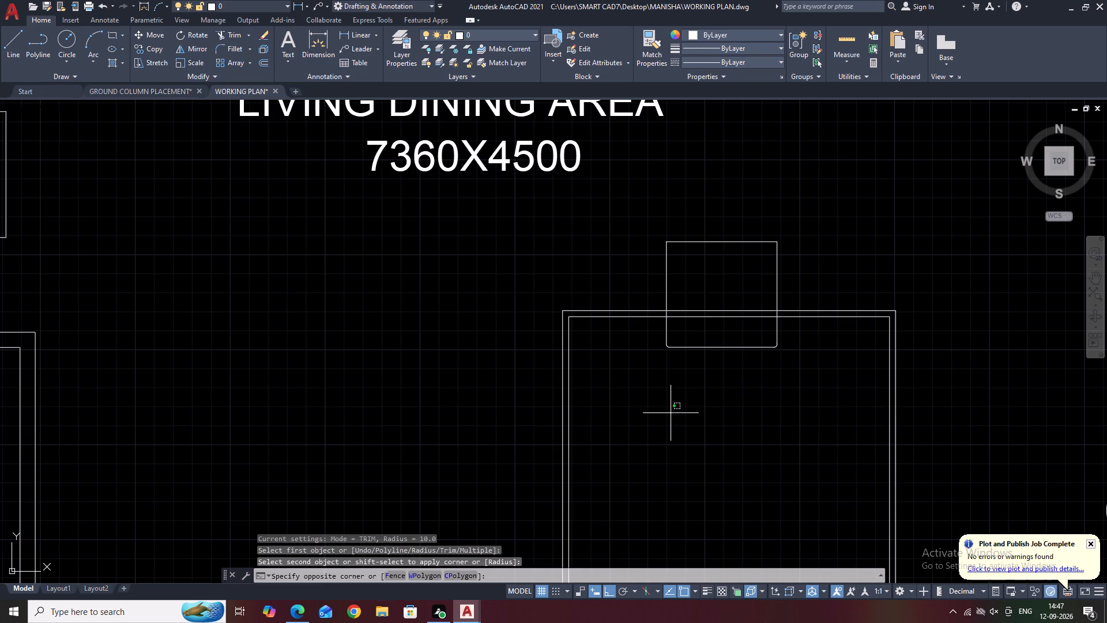
{"action": "left_click", "coordinate": [669, 408]}
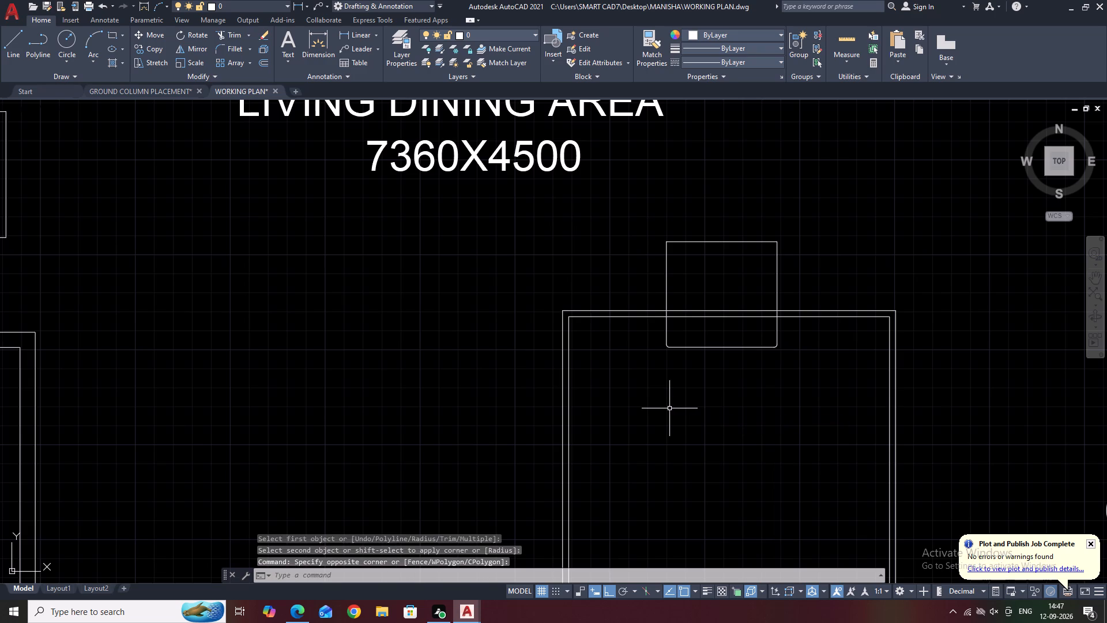
Draw a narrow upright rectangle about 334 tall just outside the chair outline's right side, starting level with its top line.
{"action": "middle_click_drag", "start_coordinate": [758, 305], "coordinate": [767, 368]}
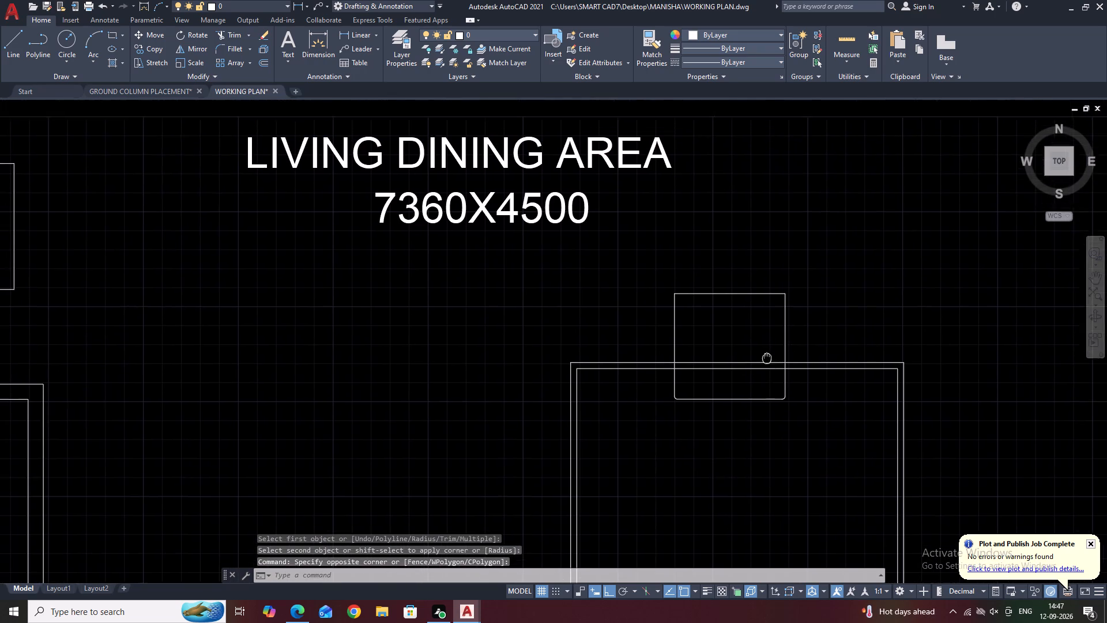
{"action": "middle_click_drag", "start_coordinate": [767, 368], "coordinate": [778, 414]}
{"action": "middle_click_drag", "start_coordinate": [777, 385], "coordinate": [788, 436]}
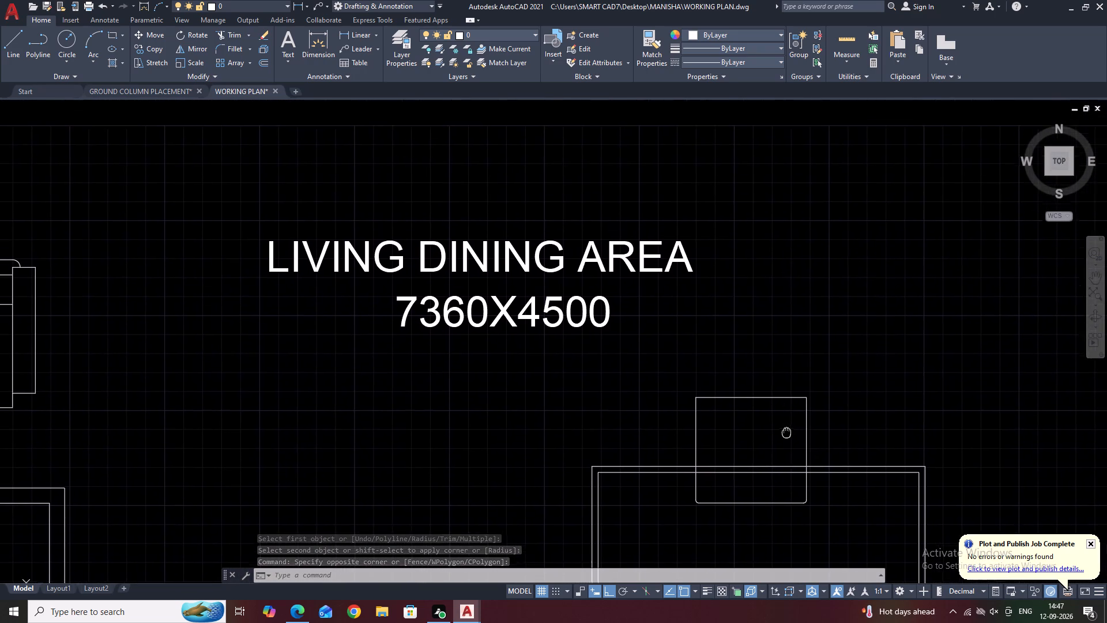
{"action": "middle_click_drag", "start_coordinate": [788, 436], "coordinate": [802, 460]}
{"action": "middle_click_drag", "start_coordinate": [872, 471], "coordinate": [862, 429]}
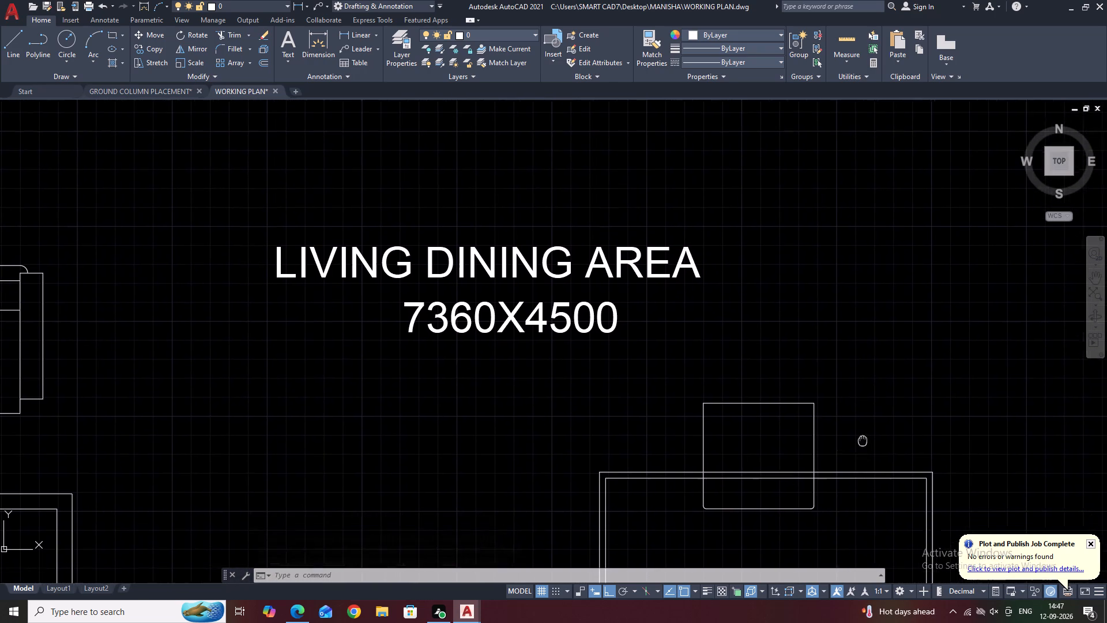
{"action": "middle_click_drag", "start_coordinate": [862, 429], "coordinate": [864, 394]}
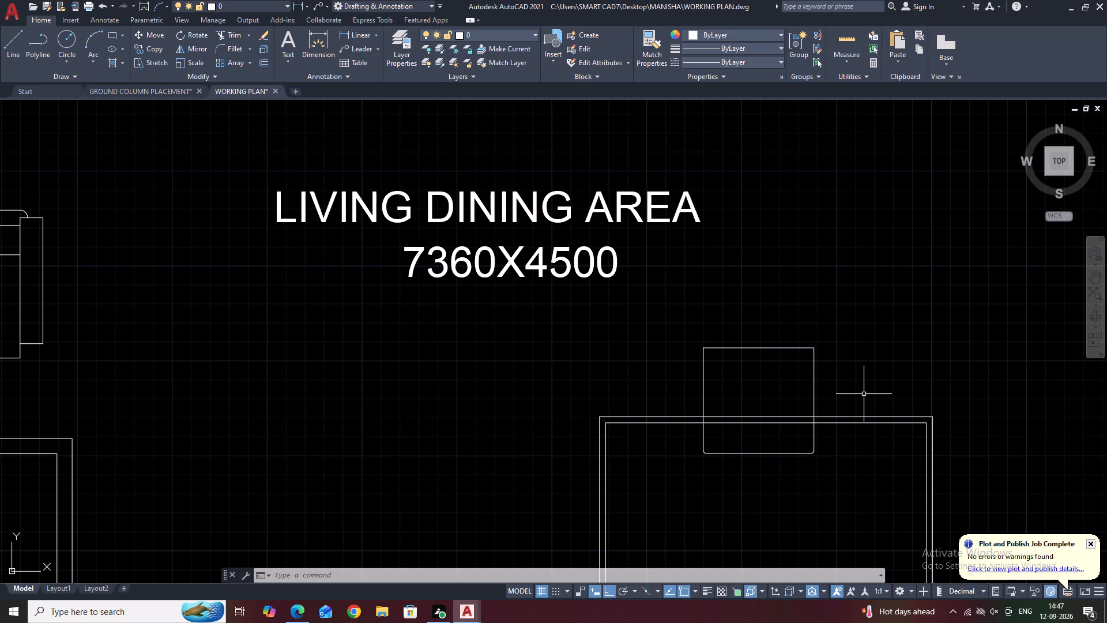
{"action": "middle_click_drag", "start_coordinate": [886, 406], "coordinate": [883, 336]}
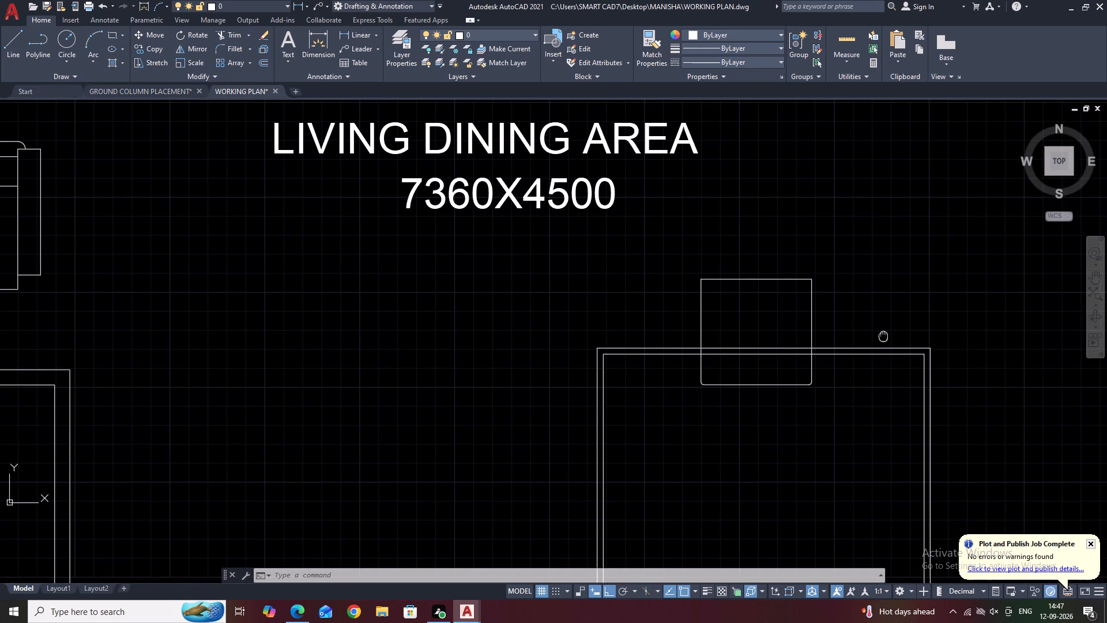
{"action": "middle_click_drag", "start_coordinate": [883, 336], "coordinate": [882, 335]}
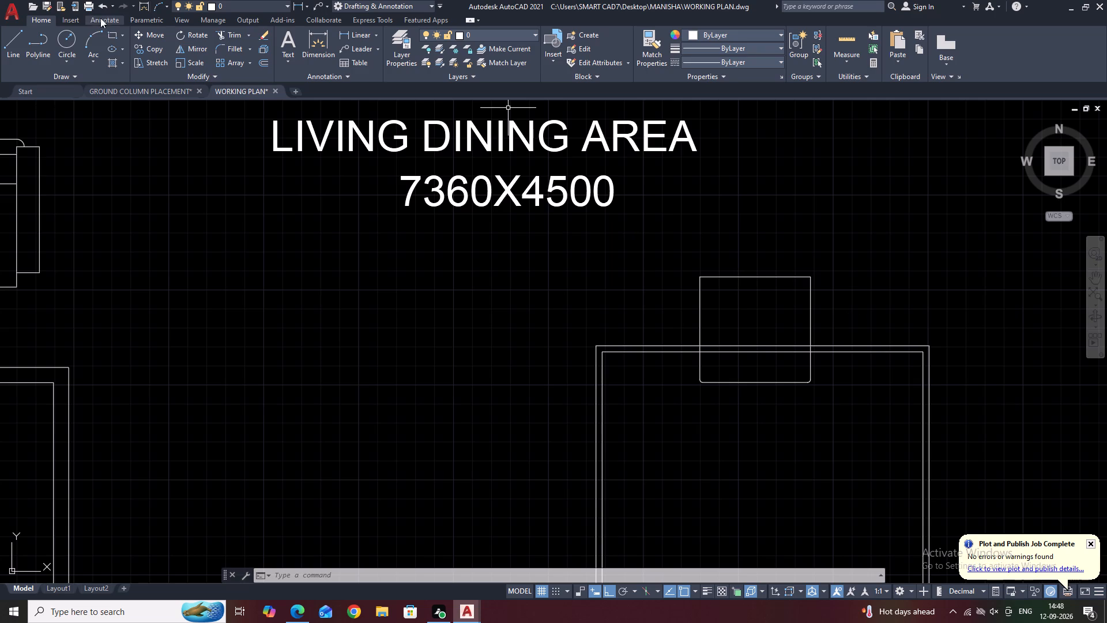
{"action": "left_click", "coordinate": [112, 39]}
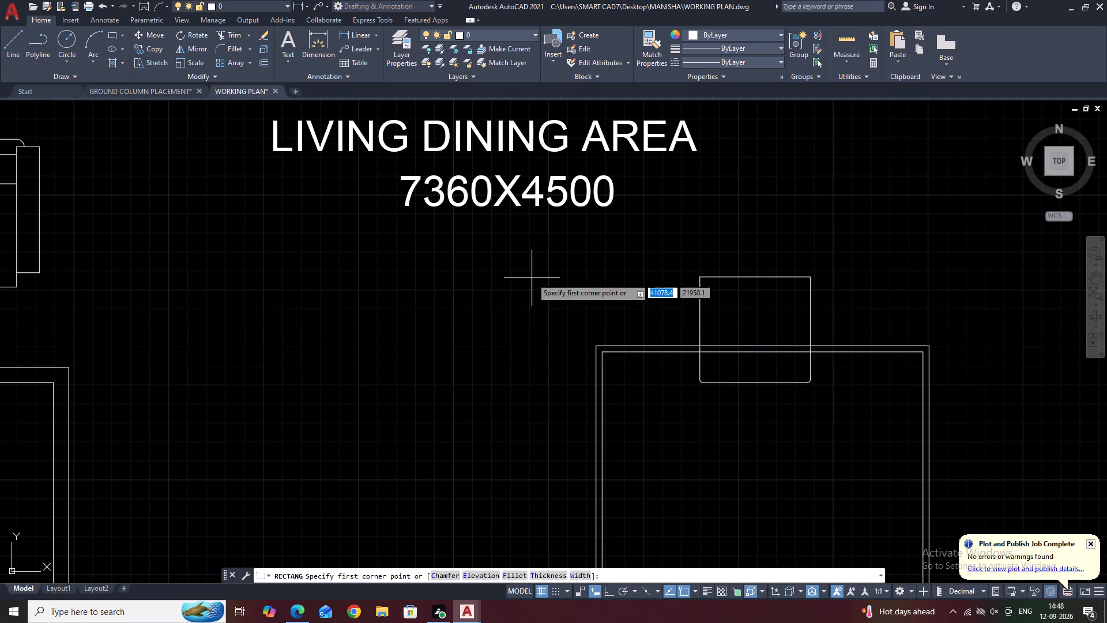
{"action": "left_click", "coordinate": [820, 276]}
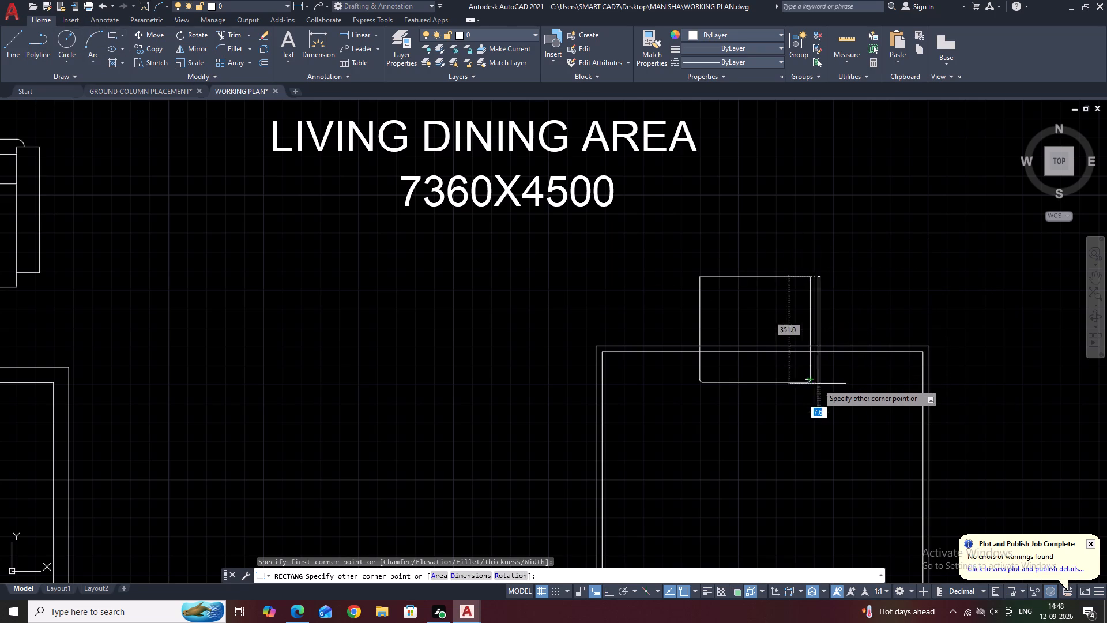
{"action": "scroll", "coordinate": [831, 380], "scroll_direction": "up", "scroll_amount": 2}
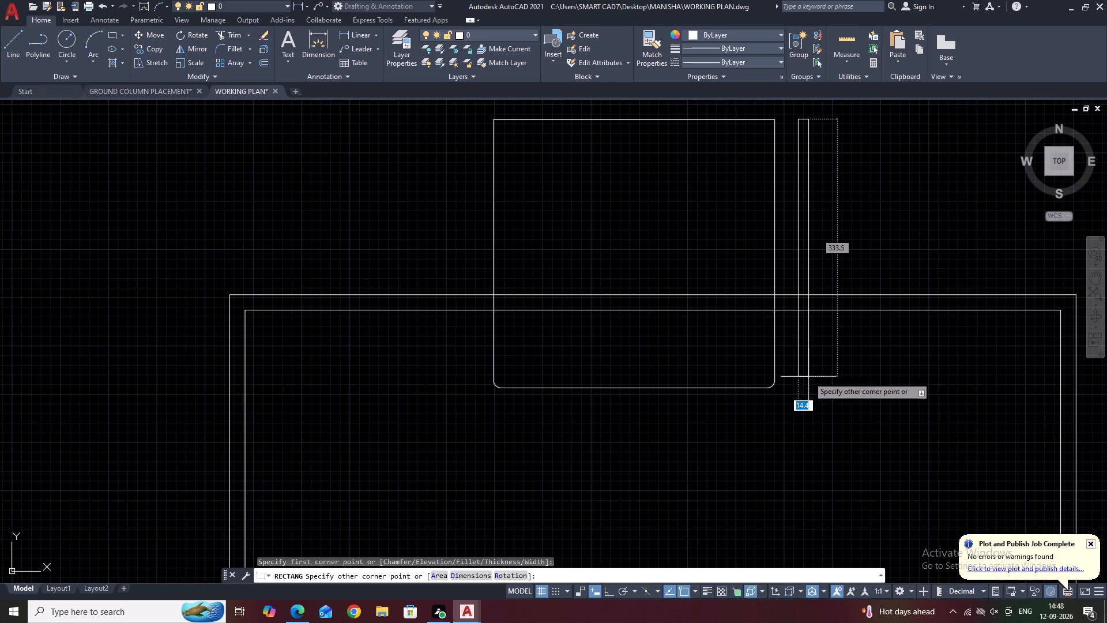
{"action": "left_click", "coordinate": [816, 377]}
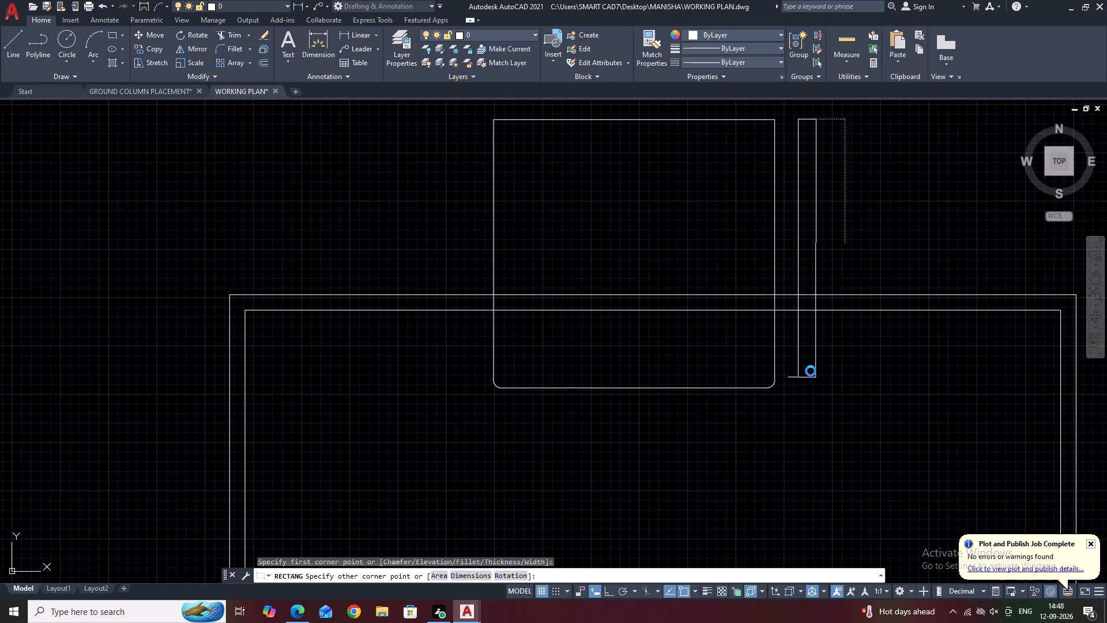
Move the narrow rectangle horizontally towards the chair outline's right side, leaving a small gap between them.
{"action": "left_click", "coordinate": [801, 346]}
{"action": "left_click", "coordinate": [796, 348]}
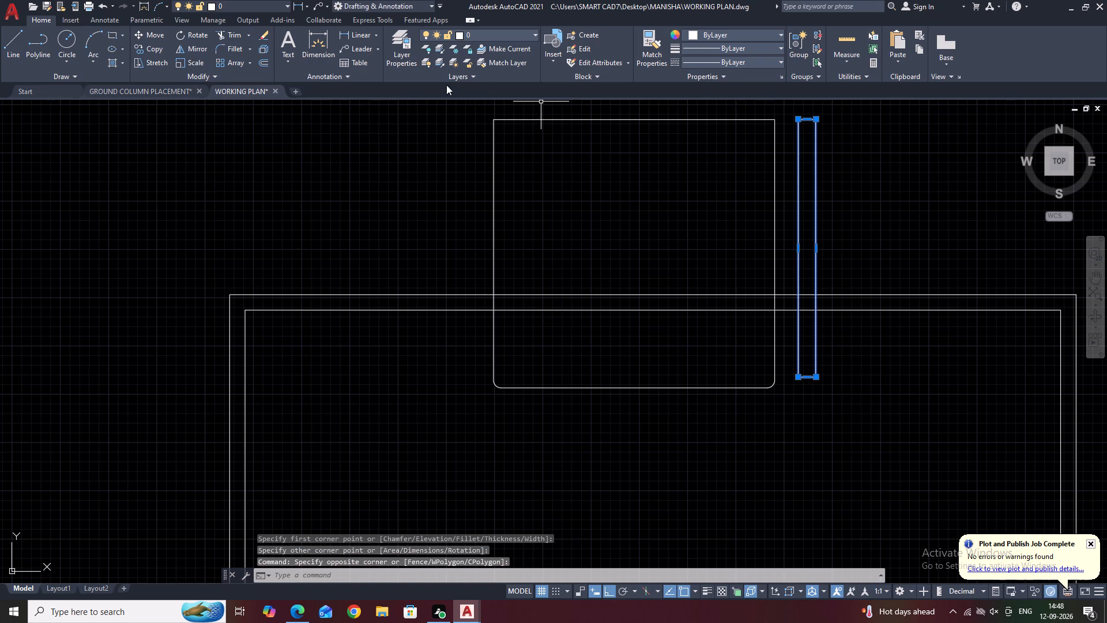
{"action": "left_click", "coordinate": [152, 39]}
{"action": "scroll", "coordinate": [800, 378], "scroll_direction": "up", "scroll_amount": 2}
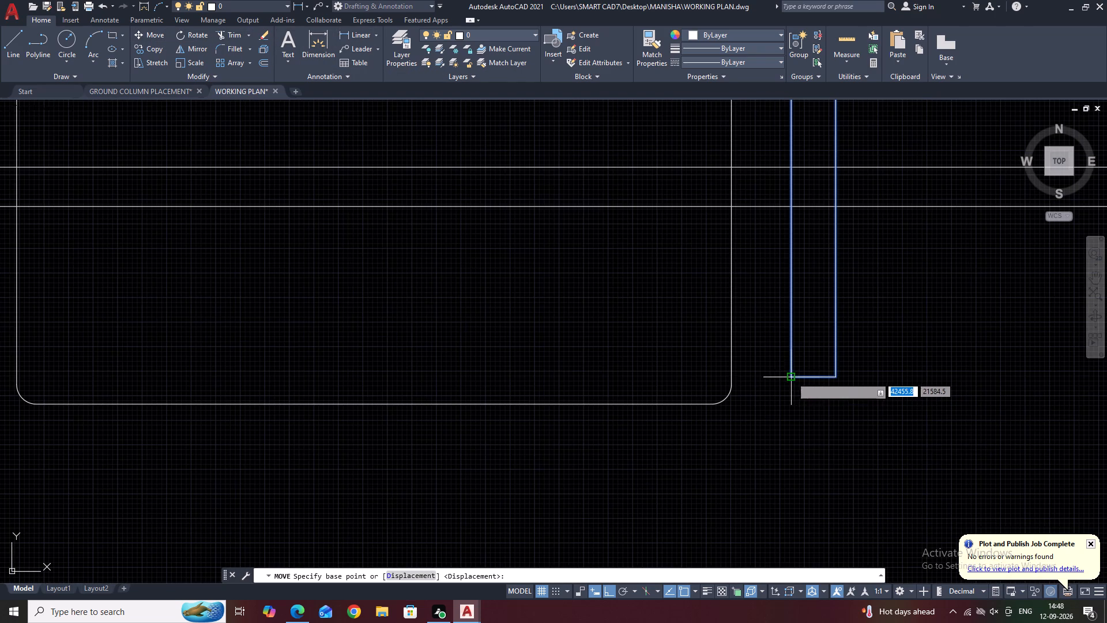
{"action": "left_click", "coordinate": [791, 377]}
{"action": "left_click", "coordinate": [745, 377]}
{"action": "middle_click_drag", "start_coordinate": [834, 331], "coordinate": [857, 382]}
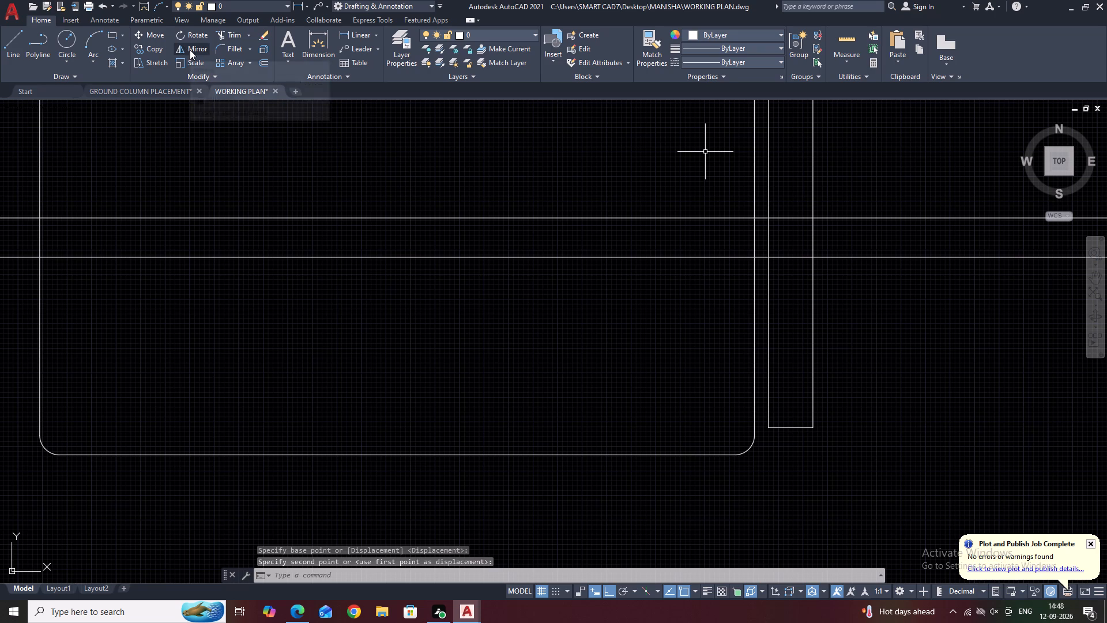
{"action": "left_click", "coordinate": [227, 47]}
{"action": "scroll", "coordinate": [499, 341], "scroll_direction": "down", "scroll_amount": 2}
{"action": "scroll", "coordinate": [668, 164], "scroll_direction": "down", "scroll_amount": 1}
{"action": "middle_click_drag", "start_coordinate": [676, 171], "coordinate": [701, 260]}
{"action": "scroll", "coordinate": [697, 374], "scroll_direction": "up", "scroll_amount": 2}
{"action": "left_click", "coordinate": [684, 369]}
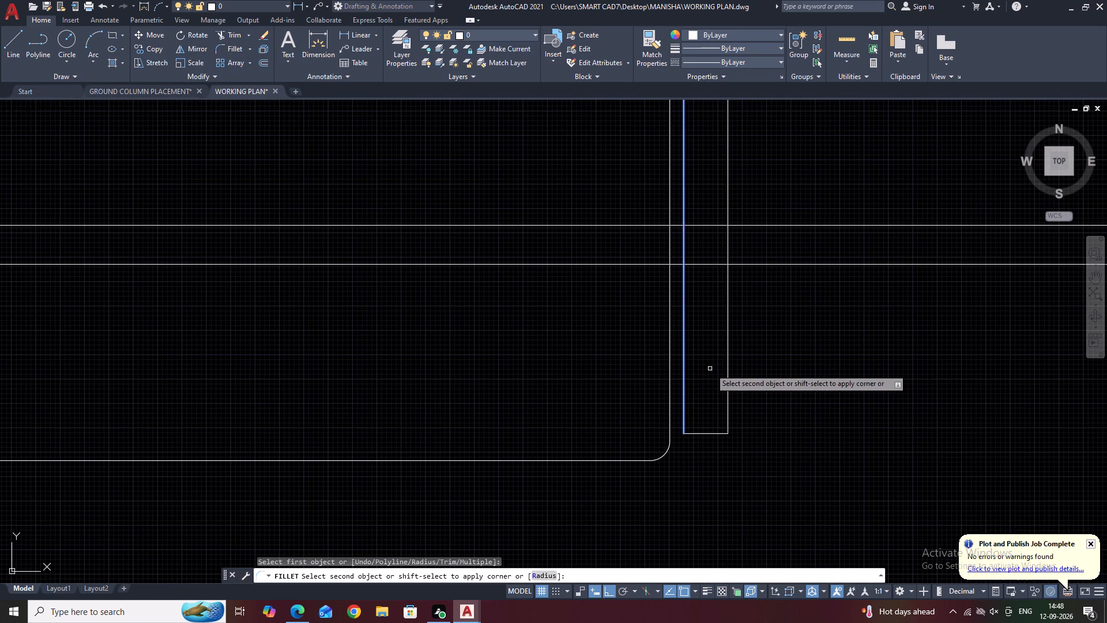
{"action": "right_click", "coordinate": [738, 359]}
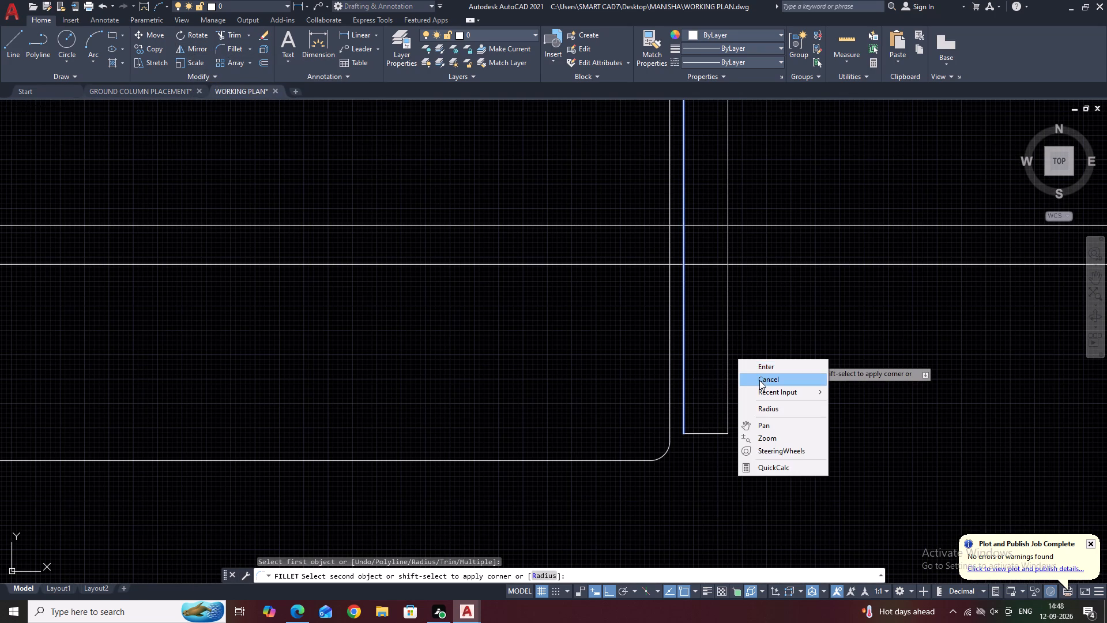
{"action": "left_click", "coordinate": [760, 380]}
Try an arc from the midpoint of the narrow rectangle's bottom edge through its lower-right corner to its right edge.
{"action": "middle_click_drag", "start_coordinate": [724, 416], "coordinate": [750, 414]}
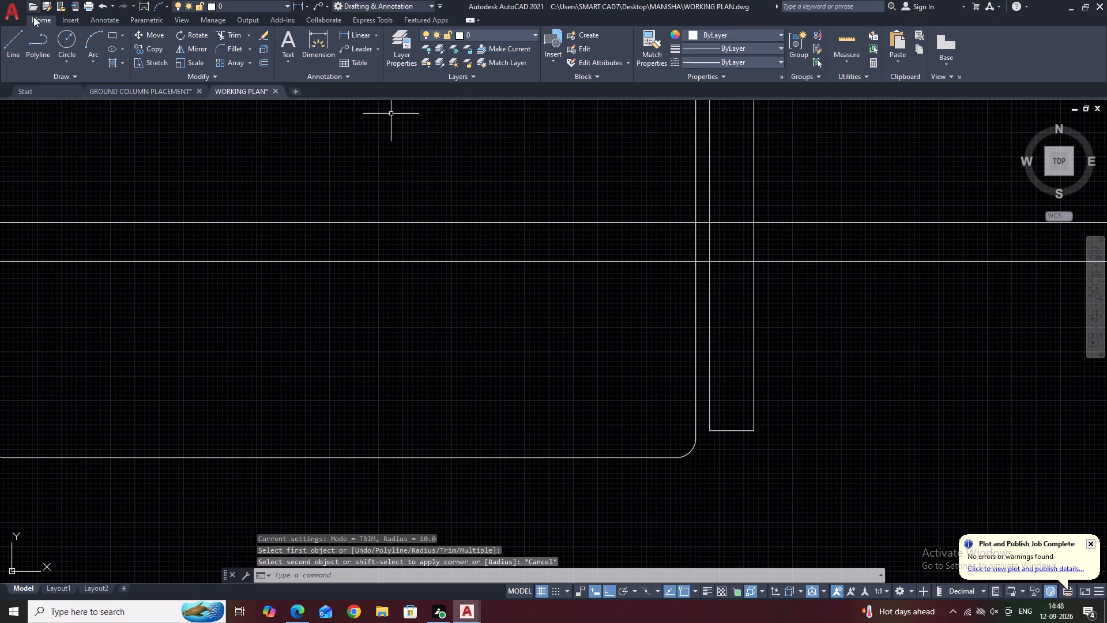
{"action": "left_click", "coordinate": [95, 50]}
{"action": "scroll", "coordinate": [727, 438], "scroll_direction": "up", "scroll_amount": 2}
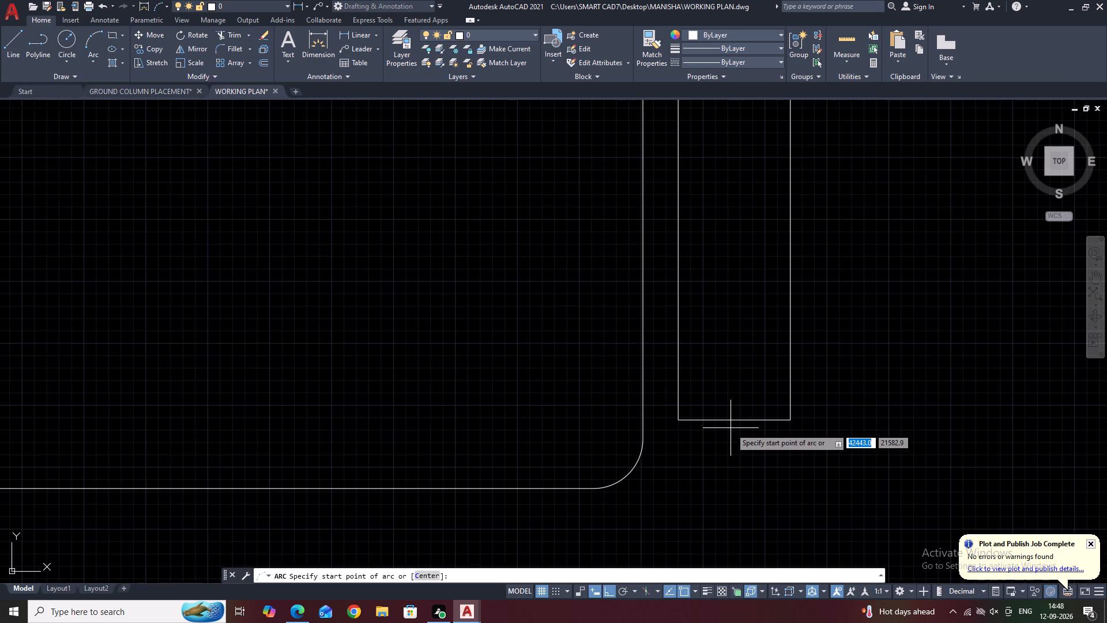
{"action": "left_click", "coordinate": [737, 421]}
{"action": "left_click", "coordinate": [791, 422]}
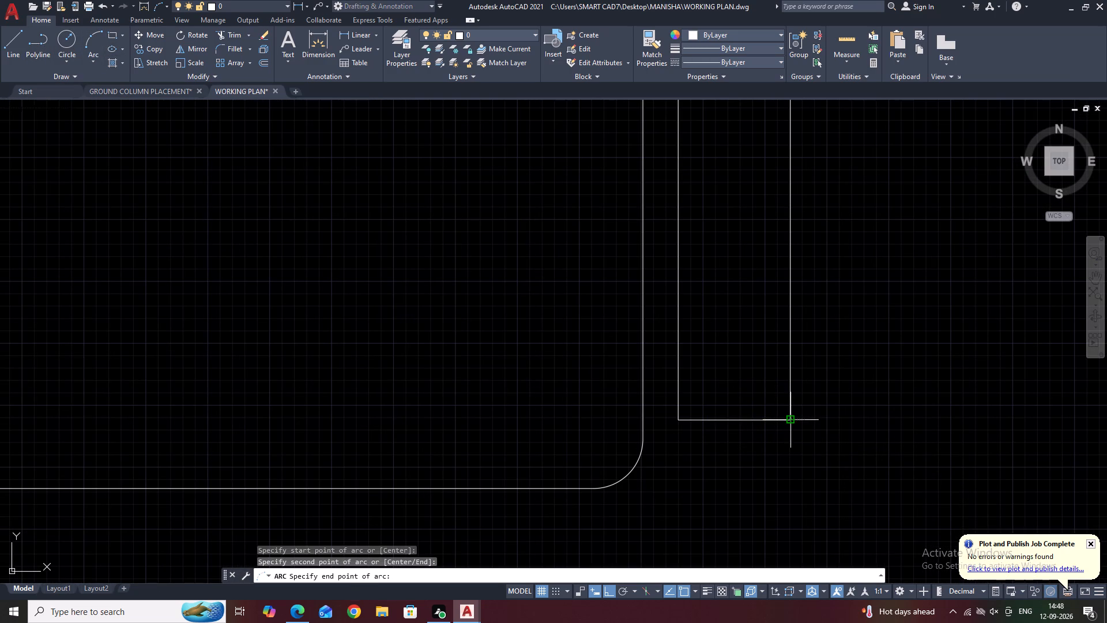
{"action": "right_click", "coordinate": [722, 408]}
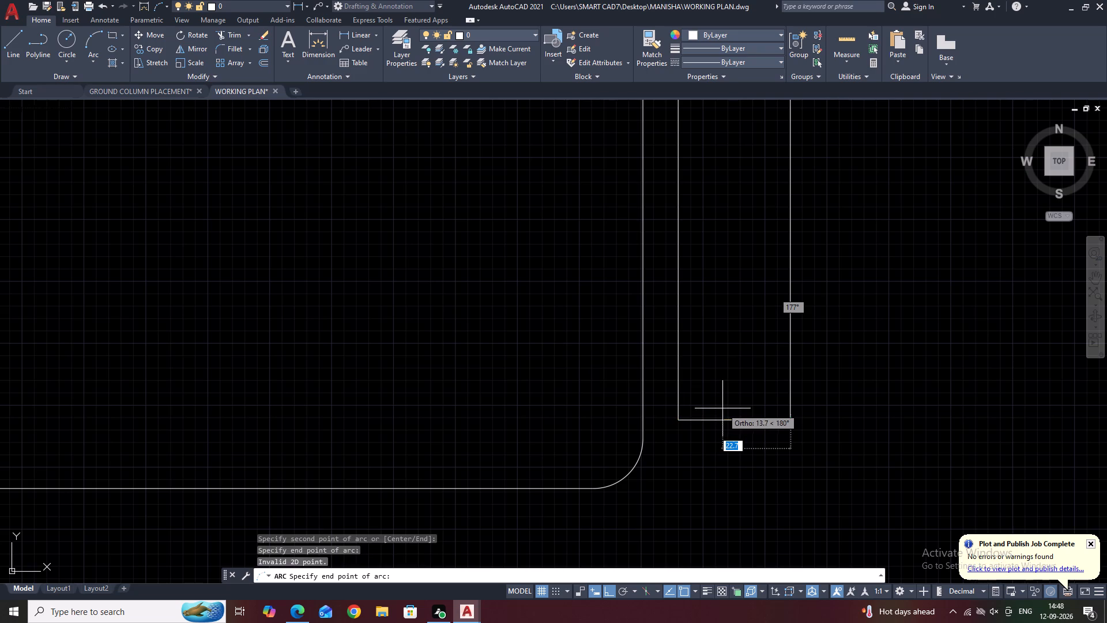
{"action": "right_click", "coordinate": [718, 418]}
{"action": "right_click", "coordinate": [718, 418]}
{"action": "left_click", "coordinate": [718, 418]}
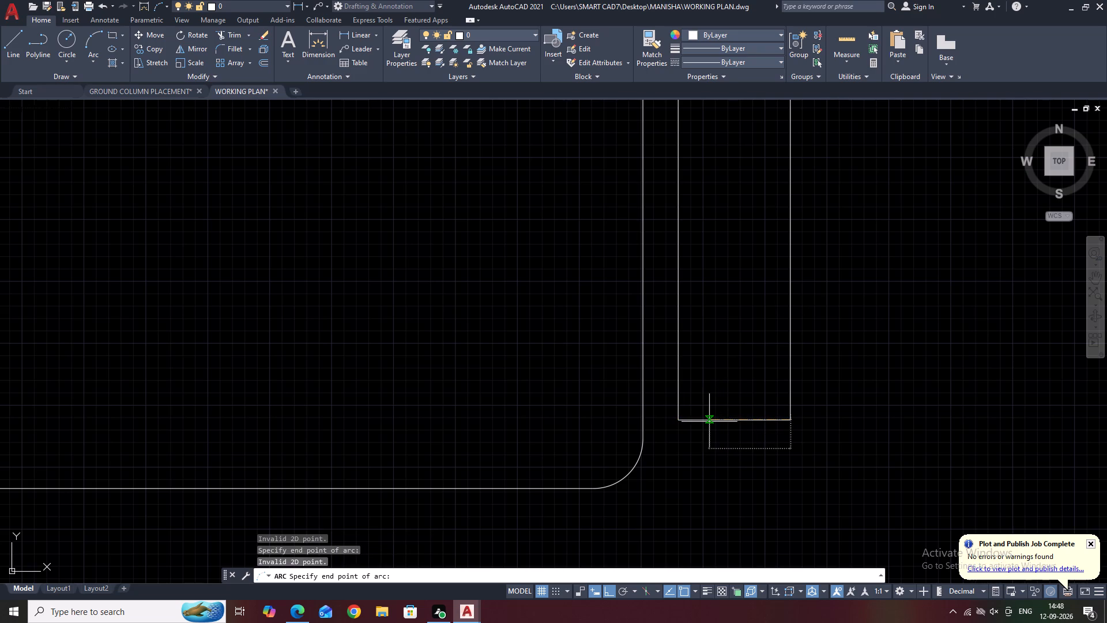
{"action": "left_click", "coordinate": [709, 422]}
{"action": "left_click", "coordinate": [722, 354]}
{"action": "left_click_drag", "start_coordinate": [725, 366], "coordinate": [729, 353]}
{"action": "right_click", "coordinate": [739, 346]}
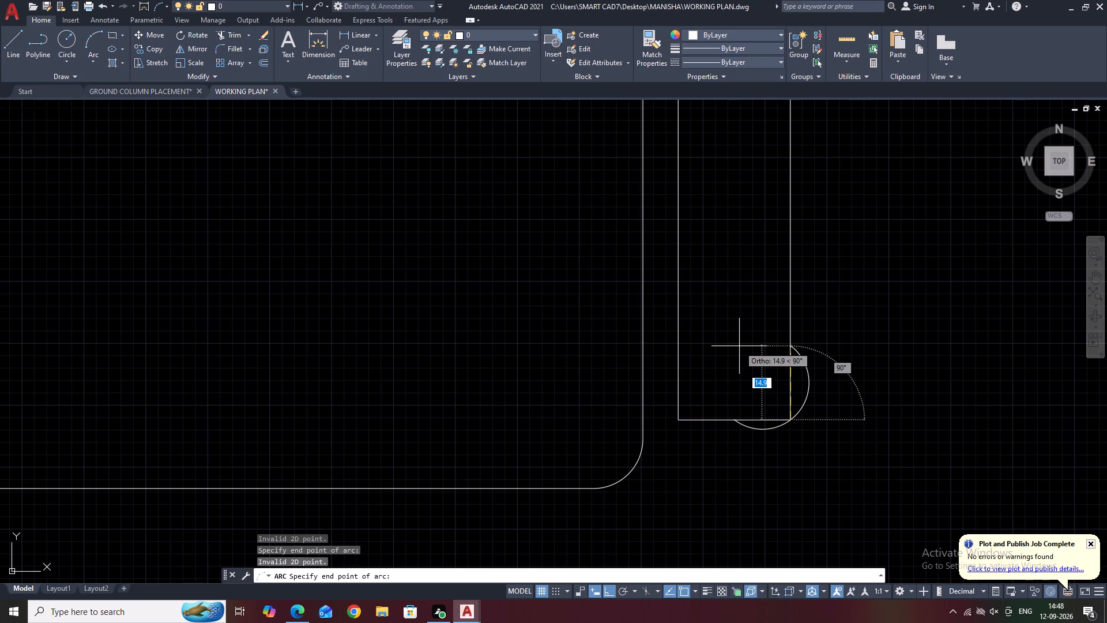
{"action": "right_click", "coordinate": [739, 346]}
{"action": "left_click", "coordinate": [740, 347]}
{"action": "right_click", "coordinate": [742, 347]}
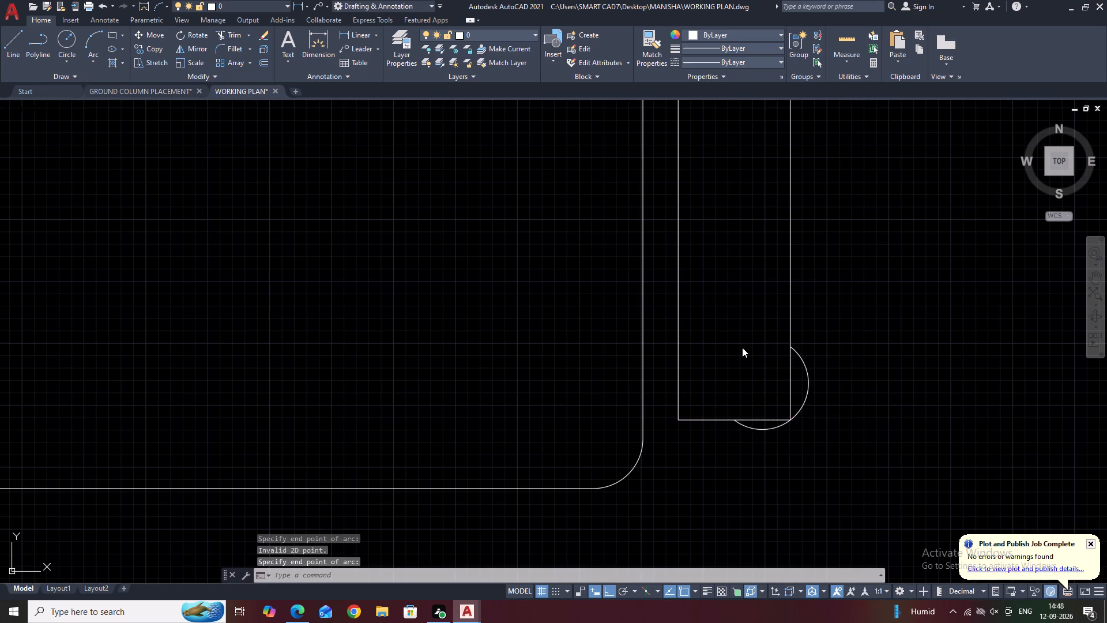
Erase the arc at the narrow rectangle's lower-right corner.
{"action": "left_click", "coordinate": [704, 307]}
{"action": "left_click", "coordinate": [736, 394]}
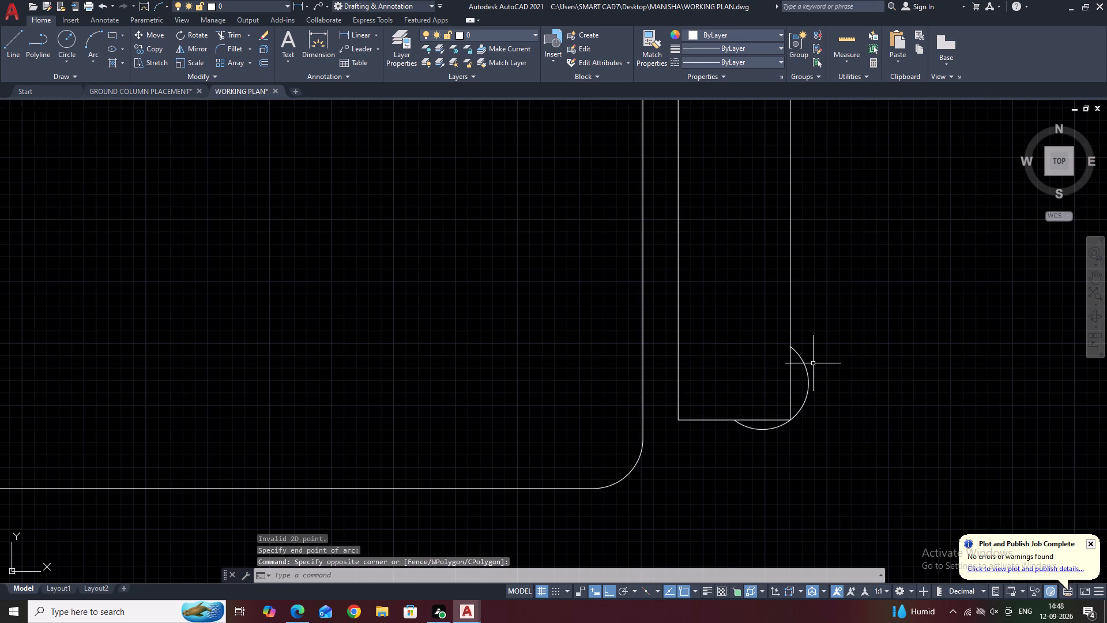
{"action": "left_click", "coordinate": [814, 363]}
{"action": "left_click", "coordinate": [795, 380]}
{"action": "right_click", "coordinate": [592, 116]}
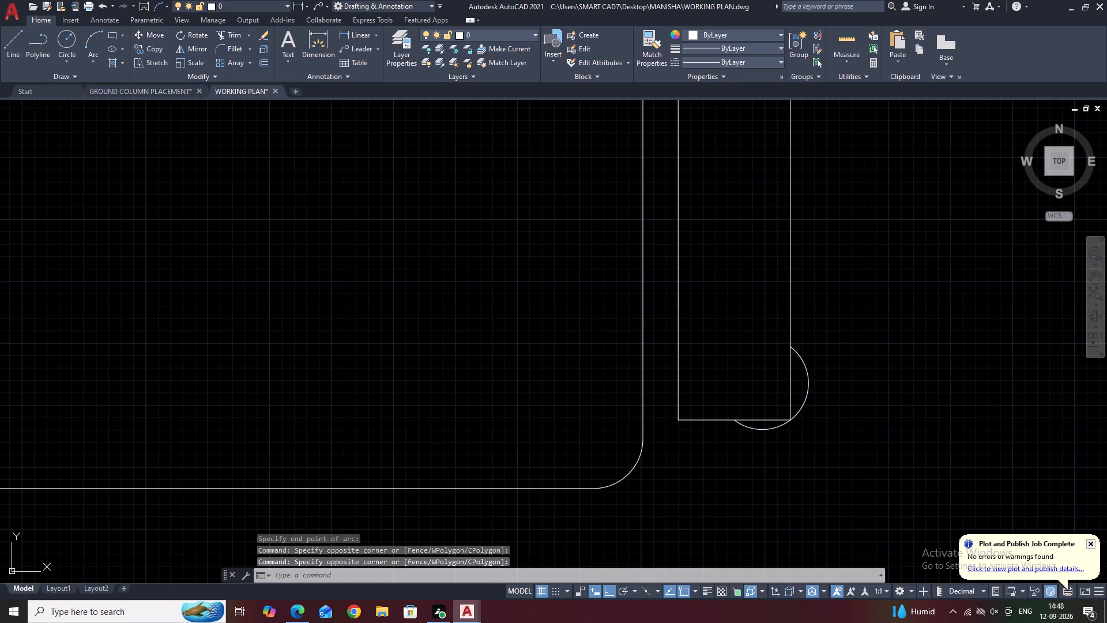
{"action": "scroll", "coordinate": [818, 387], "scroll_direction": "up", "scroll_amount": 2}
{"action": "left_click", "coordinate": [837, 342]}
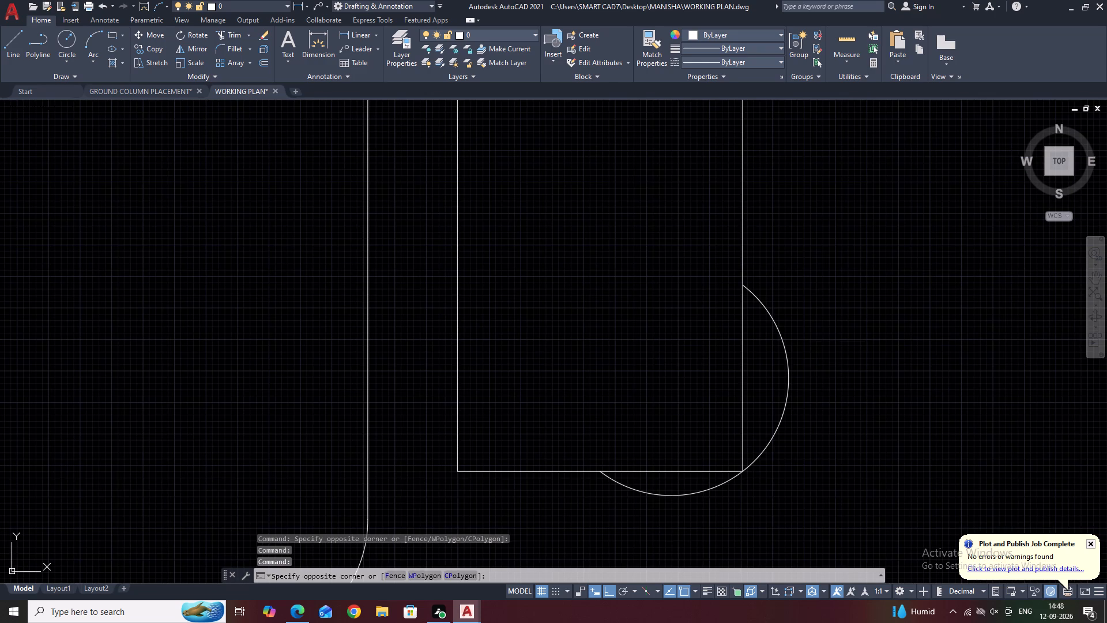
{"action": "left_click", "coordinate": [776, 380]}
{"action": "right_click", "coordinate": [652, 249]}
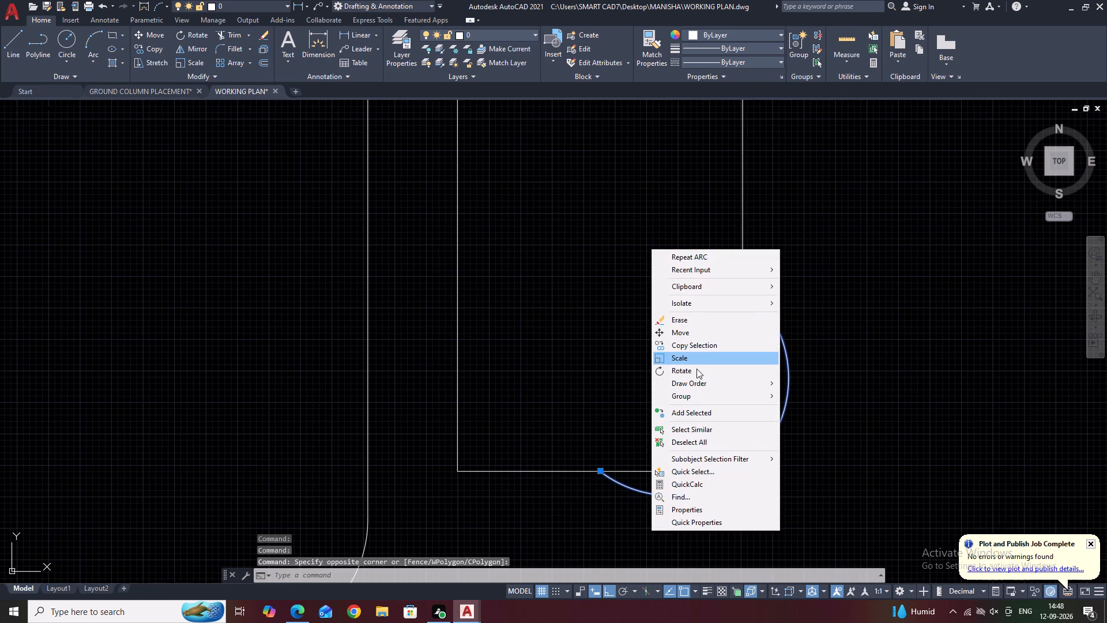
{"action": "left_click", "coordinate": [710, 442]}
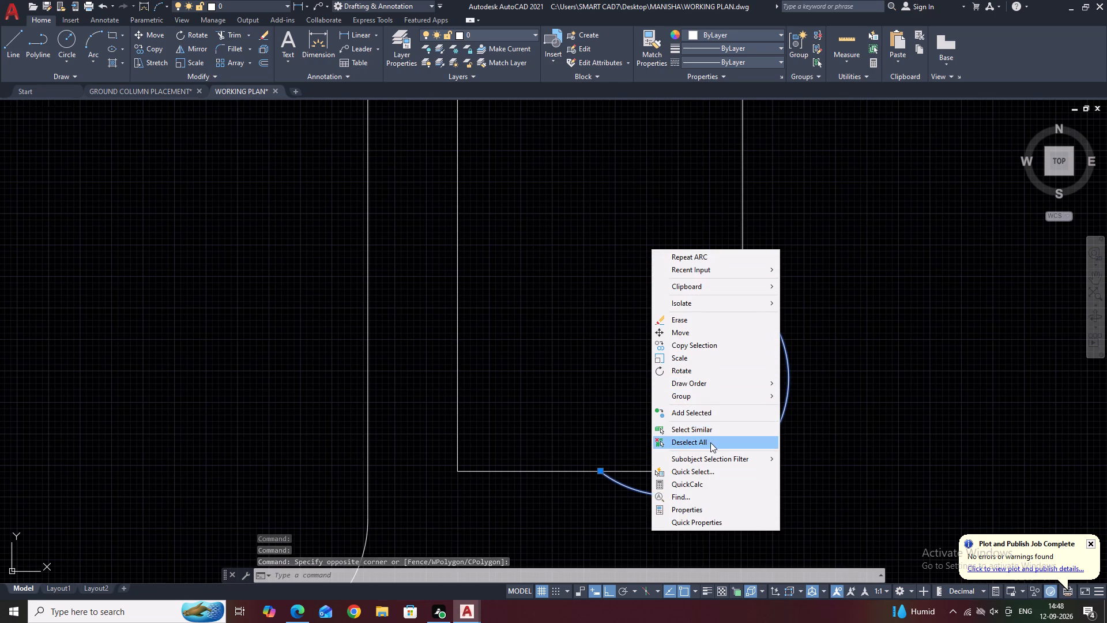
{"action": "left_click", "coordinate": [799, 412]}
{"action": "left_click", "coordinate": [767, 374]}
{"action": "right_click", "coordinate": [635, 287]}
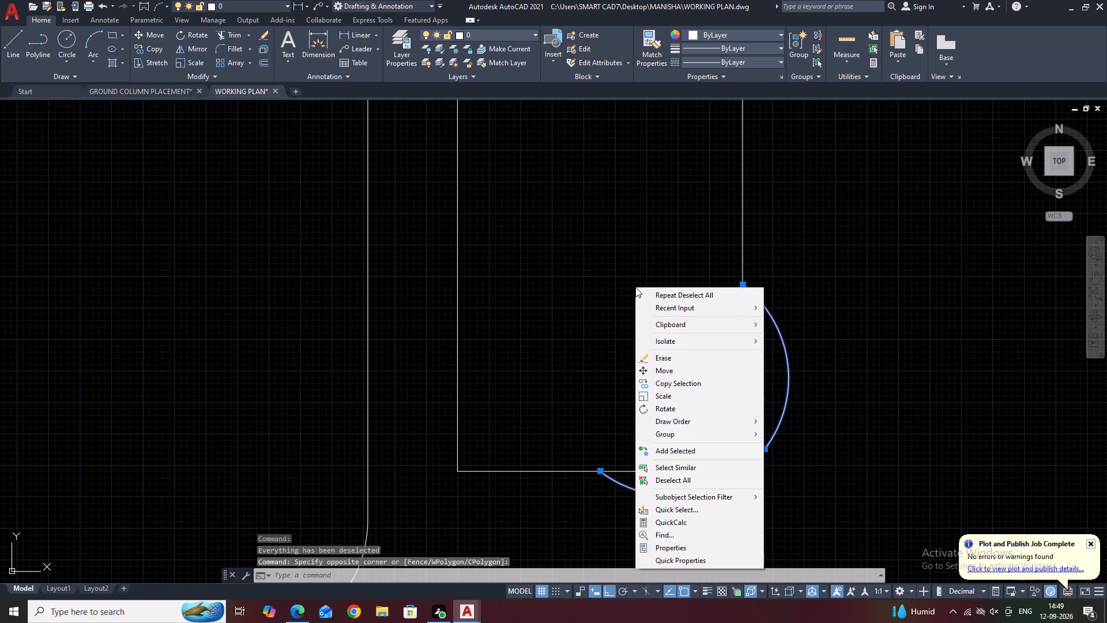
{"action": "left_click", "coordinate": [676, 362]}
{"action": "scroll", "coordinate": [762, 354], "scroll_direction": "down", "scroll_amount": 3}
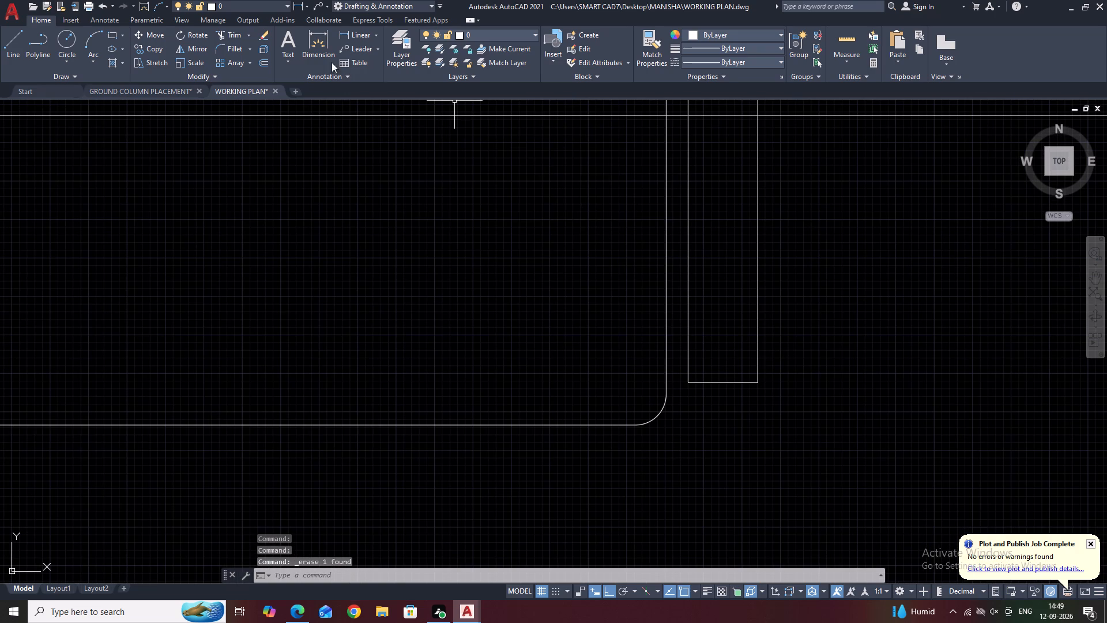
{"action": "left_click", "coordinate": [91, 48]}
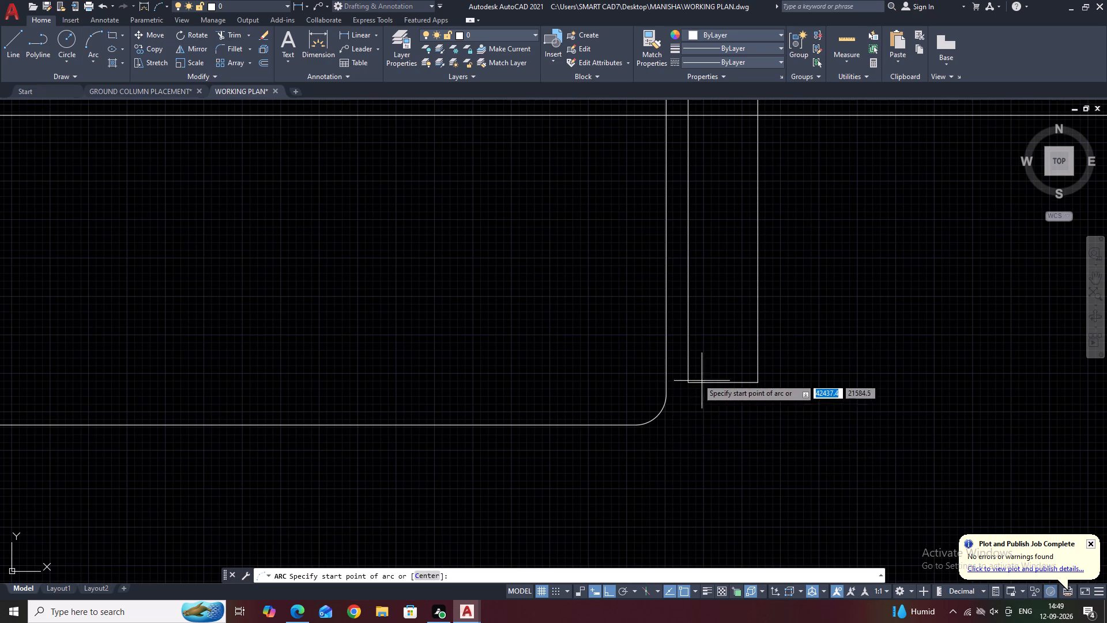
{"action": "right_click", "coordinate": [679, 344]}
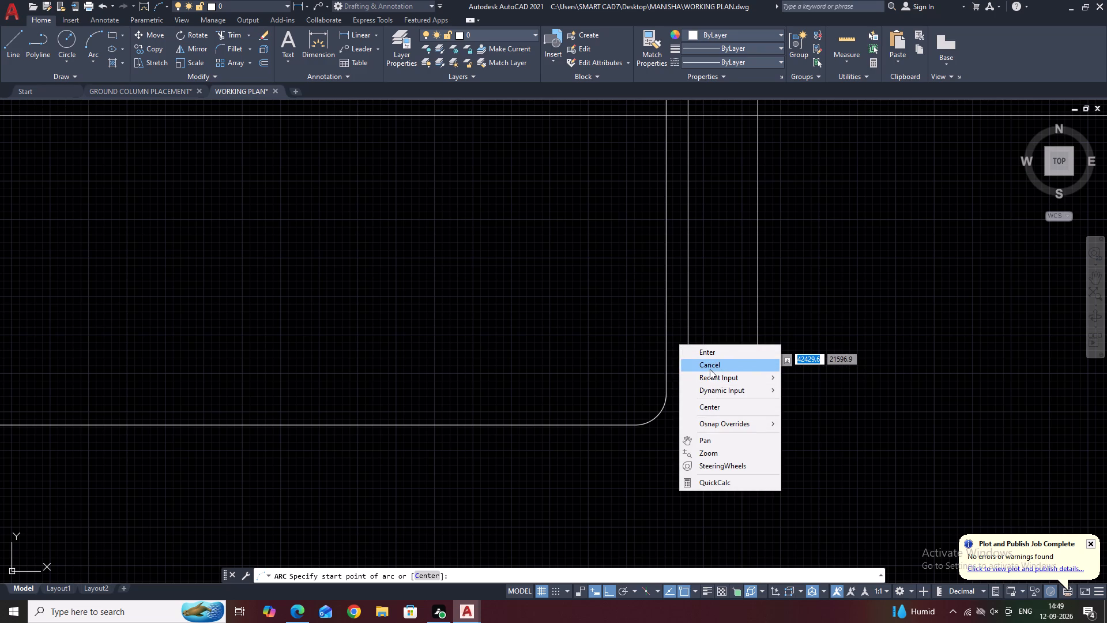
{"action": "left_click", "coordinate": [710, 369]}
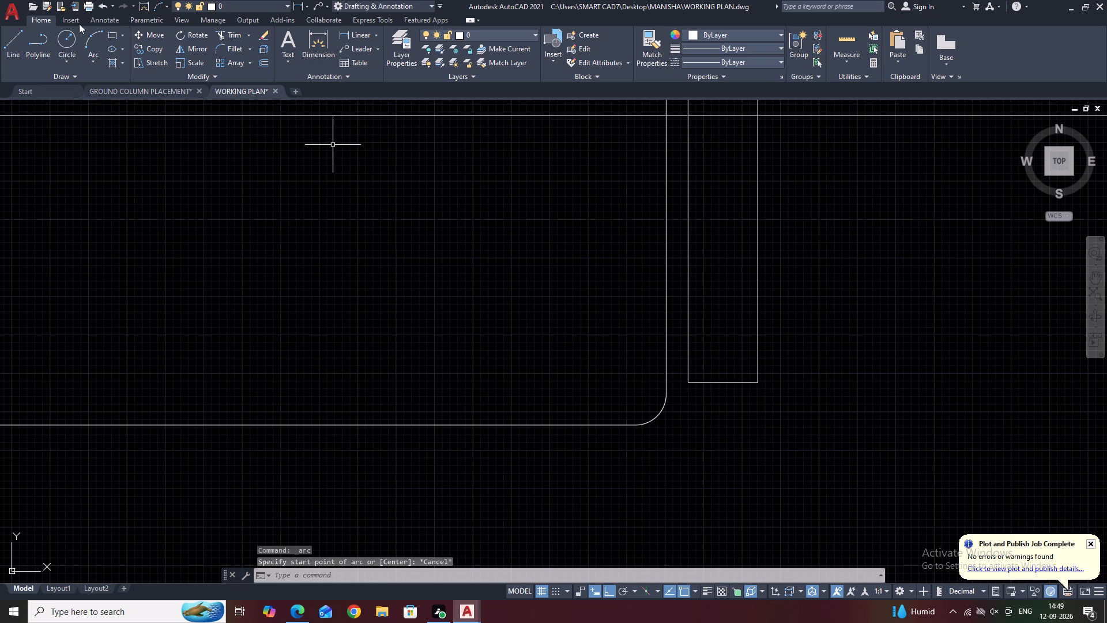
Draw a circle centred on the midpoint of the narrow rectangle's bottom edge, with its radius reaching the lower-right corner.
{"action": "left_click", "coordinate": [65, 40]}
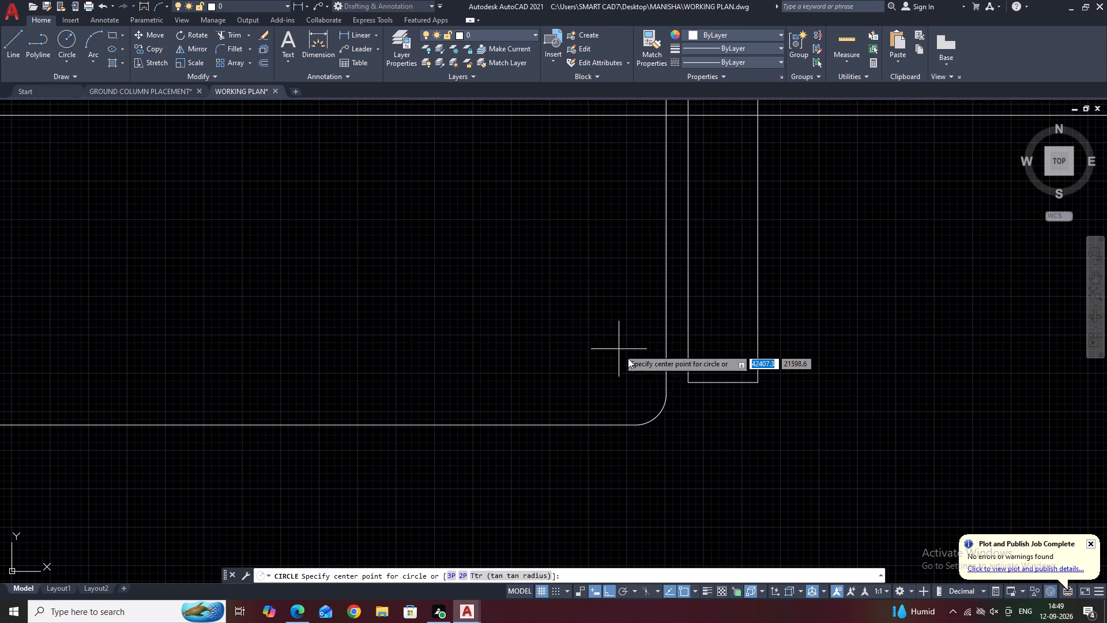
{"action": "left_click", "coordinate": [723, 384]}
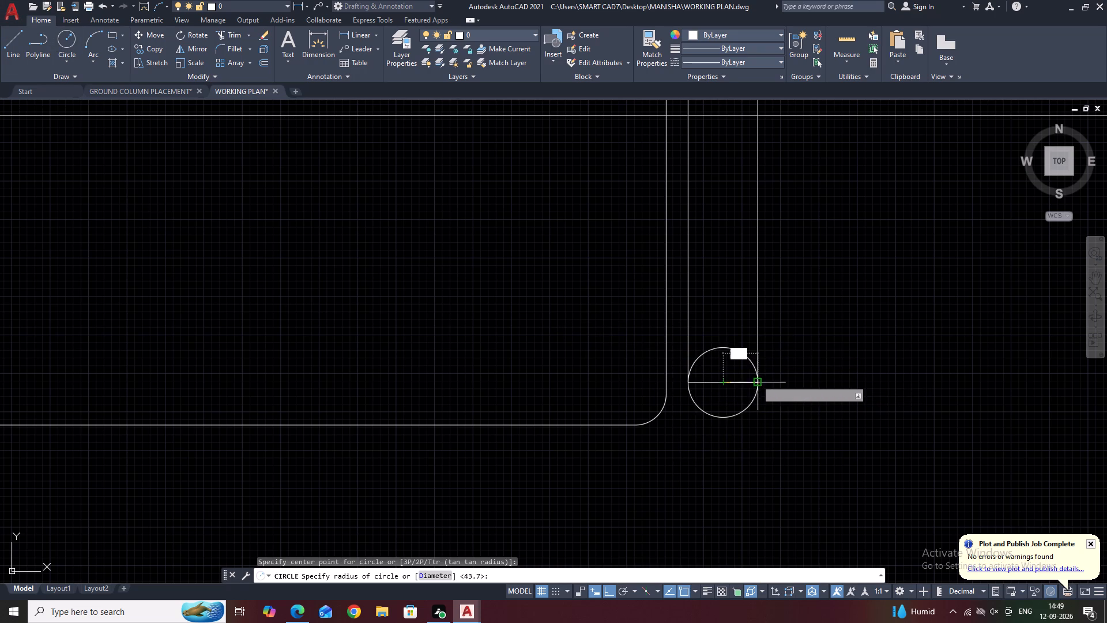
{"action": "left_click", "coordinate": [755, 381]}
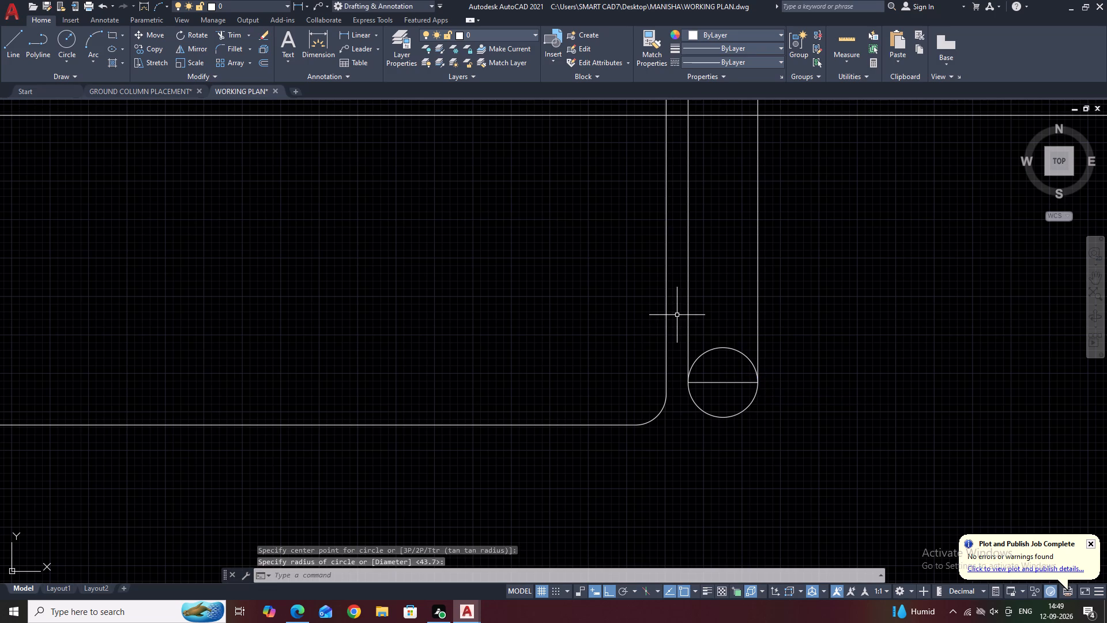
Trim away the circle's upper half and the narrow rectangle's bottom edge, leaving a rounded lower end.
{"action": "left_click", "coordinate": [232, 35]}
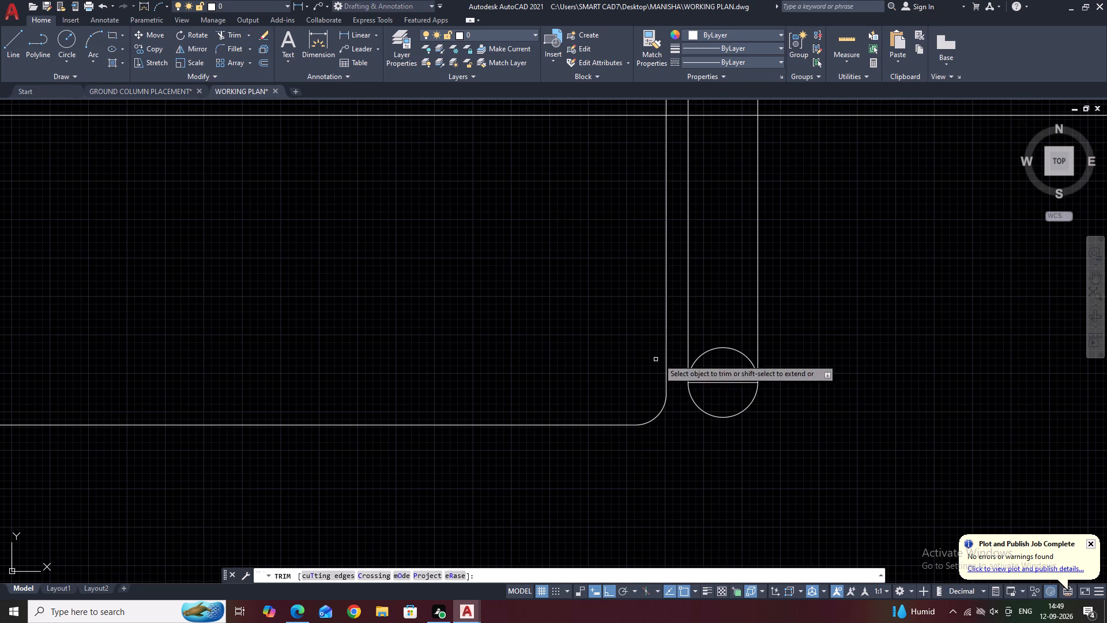
{"action": "left_click", "coordinate": [732, 314]}
{"action": "left_click", "coordinate": [727, 394]}
{"action": "right_click", "coordinate": [727, 392]}
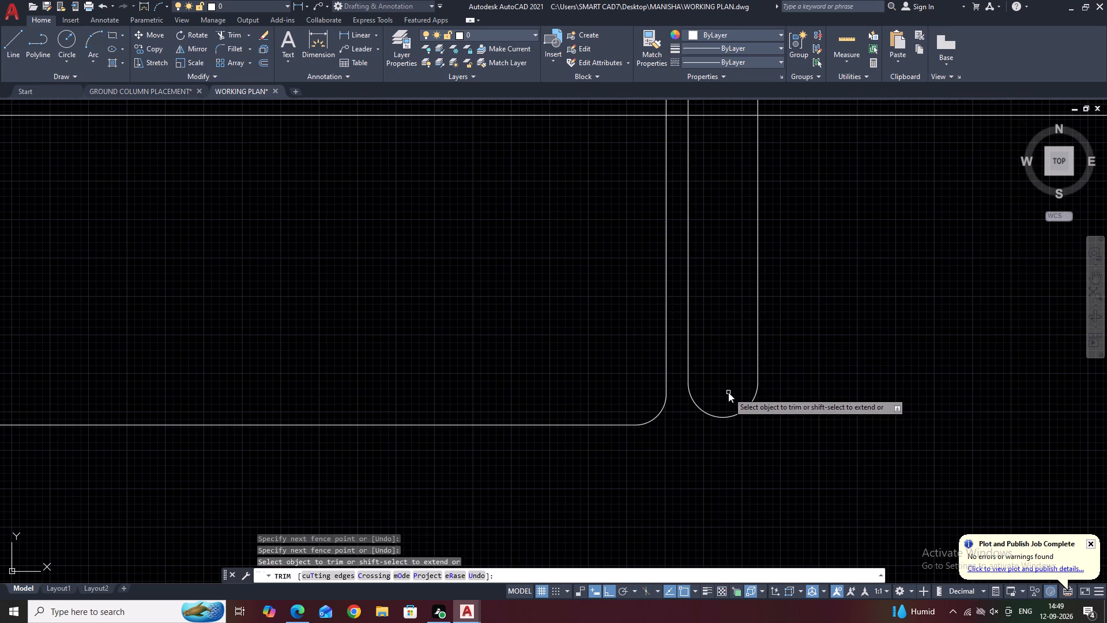
{"action": "left_click", "coordinate": [743, 412]}
Mirror the rounded end arc to the narrow rectangle's top about a horizontal line through its right edge's midpoint, keeping the original.
{"action": "scroll", "coordinate": [755, 390], "scroll_direction": "down", "scroll_amount": 2}
{"action": "middle_click_drag", "start_coordinate": [791, 347], "coordinate": [836, 430]}
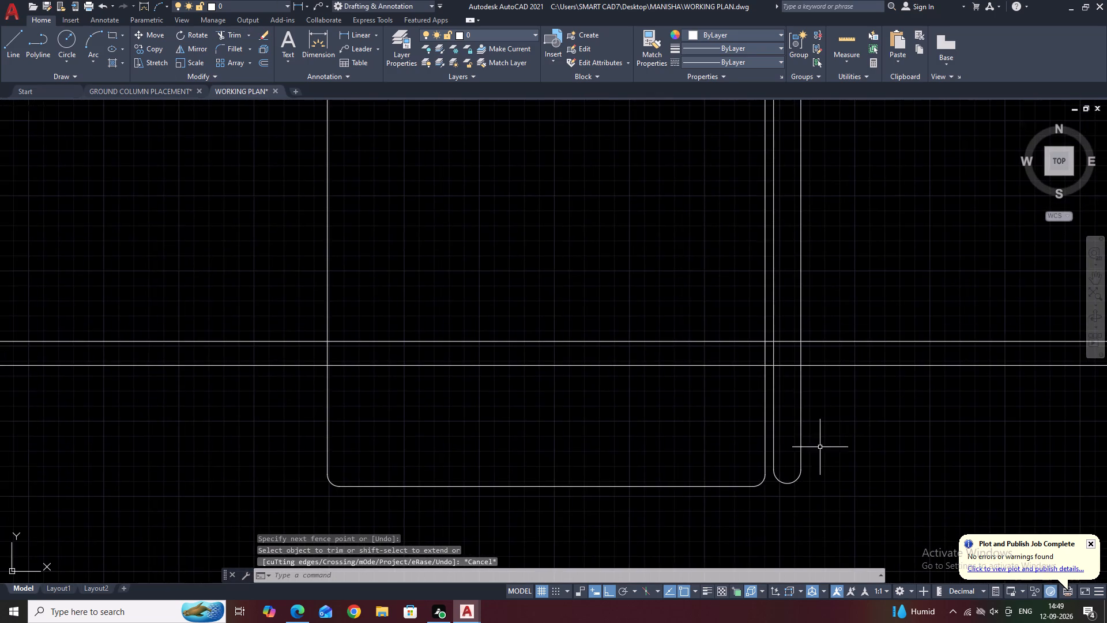
{"action": "scroll", "coordinate": [796, 482], "scroll_direction": "up", "scroll_amount": 2}
{"action": "left_click", "coordinate": [824, 493]}
{"action": "left_click", "coordinate": [760, 468]}
{"action": "scroll", "coordinate": [752, 317], "scroll_direction": "down", "scroll_amount": 3}
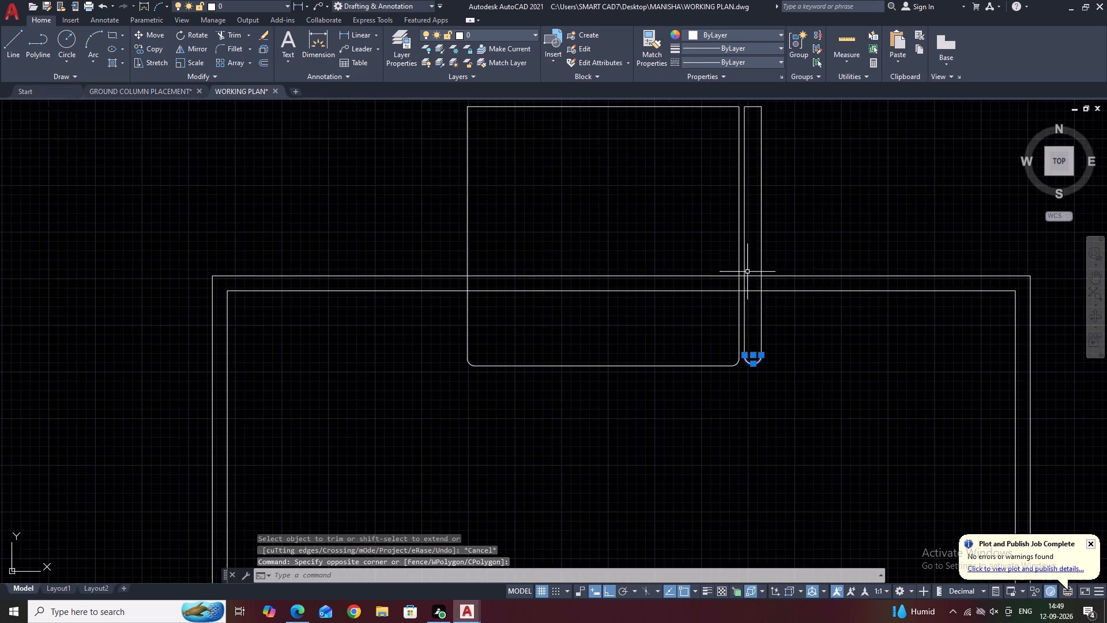
{"action": "middle_click_drag", "start_coordinate": [751, 227], "coordinate": [728, 282]}
{"action": "left_click", "coordinate": [194, 50]}
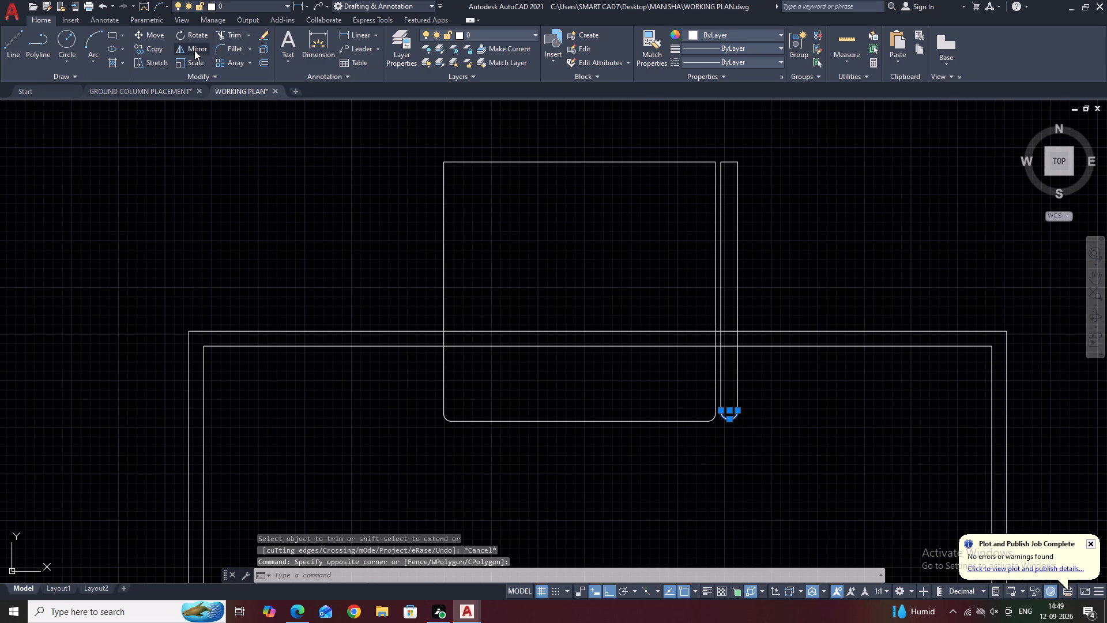
{"action": "left_click", "coordinate": [738, 285]}
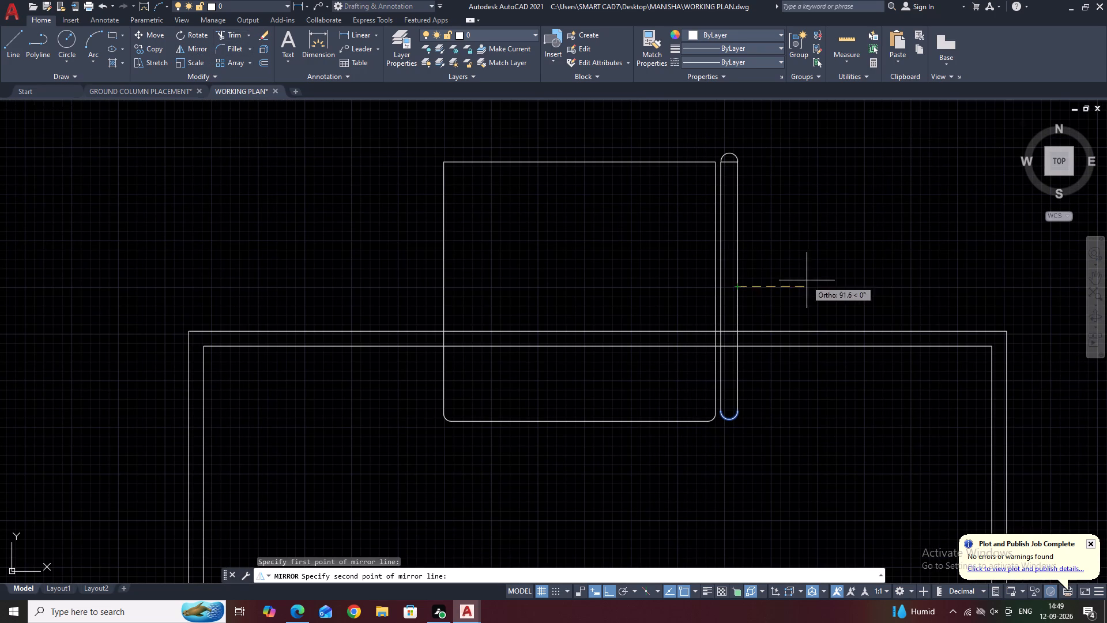
{"action": "left_click", "coordinate": [807, 280]}
{"action": "left_click_drag", "start_coordinate": [841, 321], "coordinate": [807, 280]}
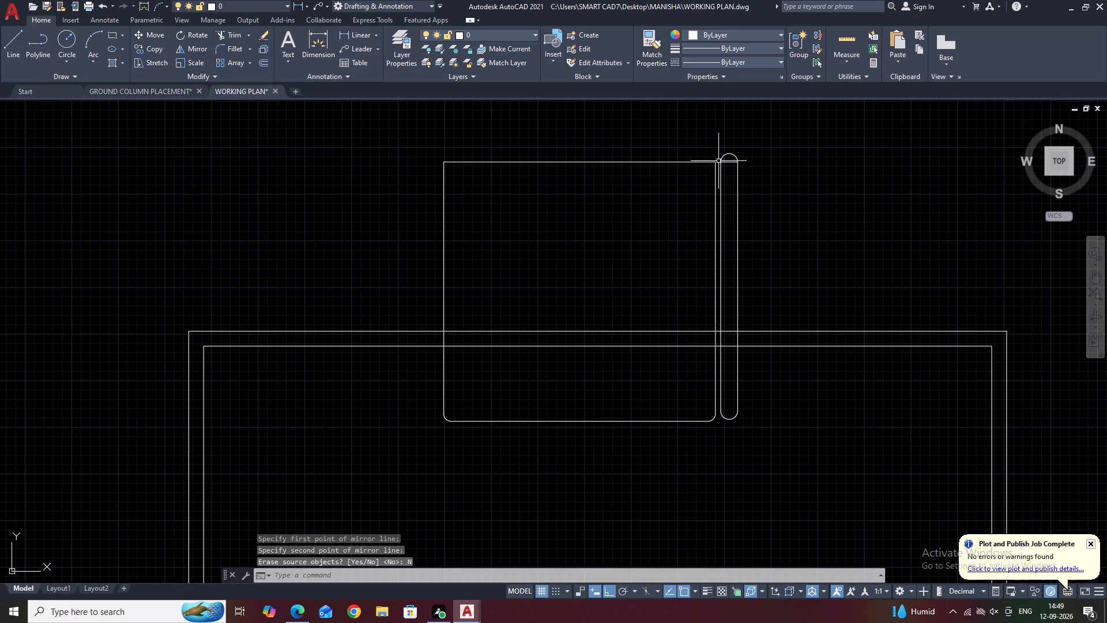
Trim away the narrow rectangle's straight top edge beneath the mirrored arc.
{"action": "left_click", "coordinate": [240, 36]}
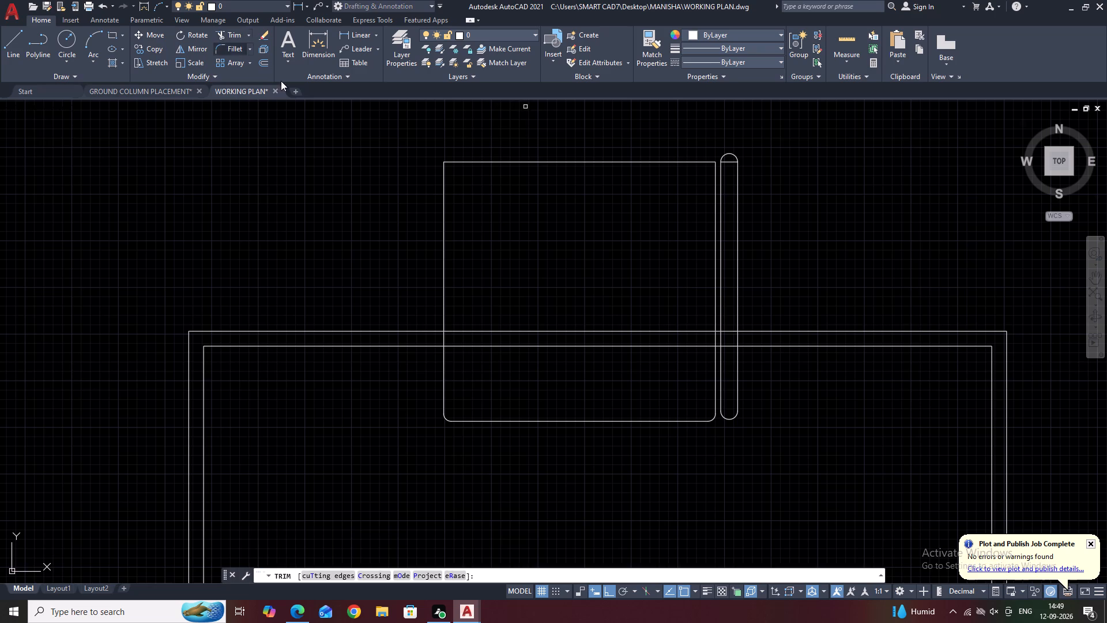
{"action": "scroll", "coordinate": [706, 178], "scroll_direction": "up", "scroll_amount": 1}
{"action": "left_click", "coordinate": [744, 153]}
{"action": "right_click", "coordinate": [743, 160]}
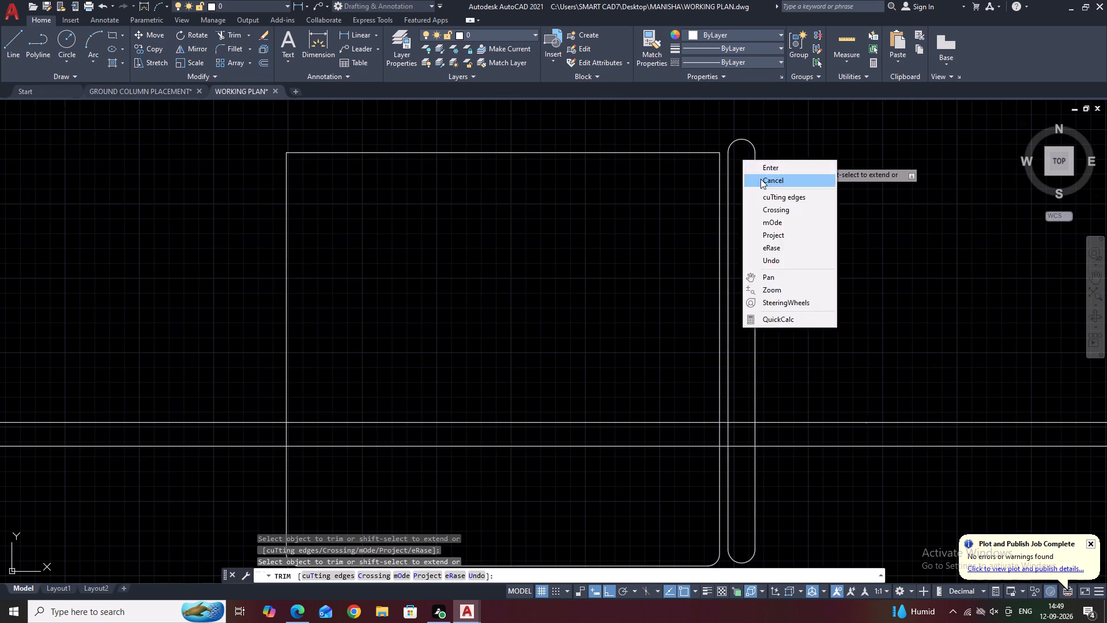
{"action": "left_click", "coordinate": [772, 184]}
Draw a small flat rectangle just above the middle of the chair outline's top line, leaving a slight gap.
{"action": "scroll", "coordinate": [709, 166], "scroll_direction": "down", "scroll_amount": 1}
{"action": "middle_click_drag", "start_coordinate": [792, 202], "coordinate": [826, 255]}
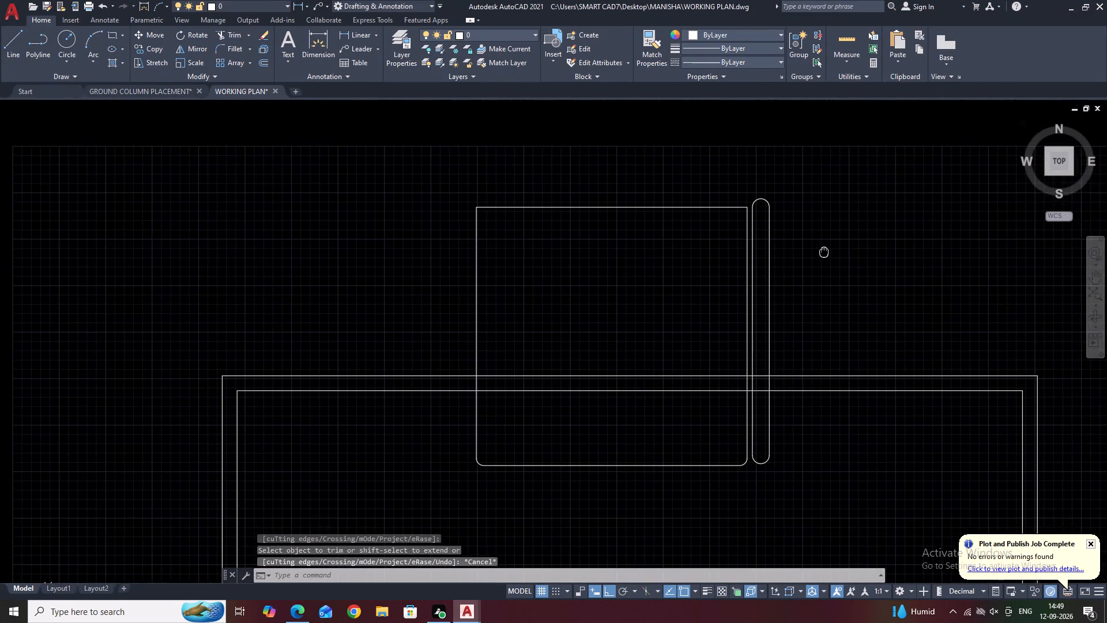
{"action": "middle_click_drag", "start_coordinate": [826, 255], "coordinate": [847, 272]}
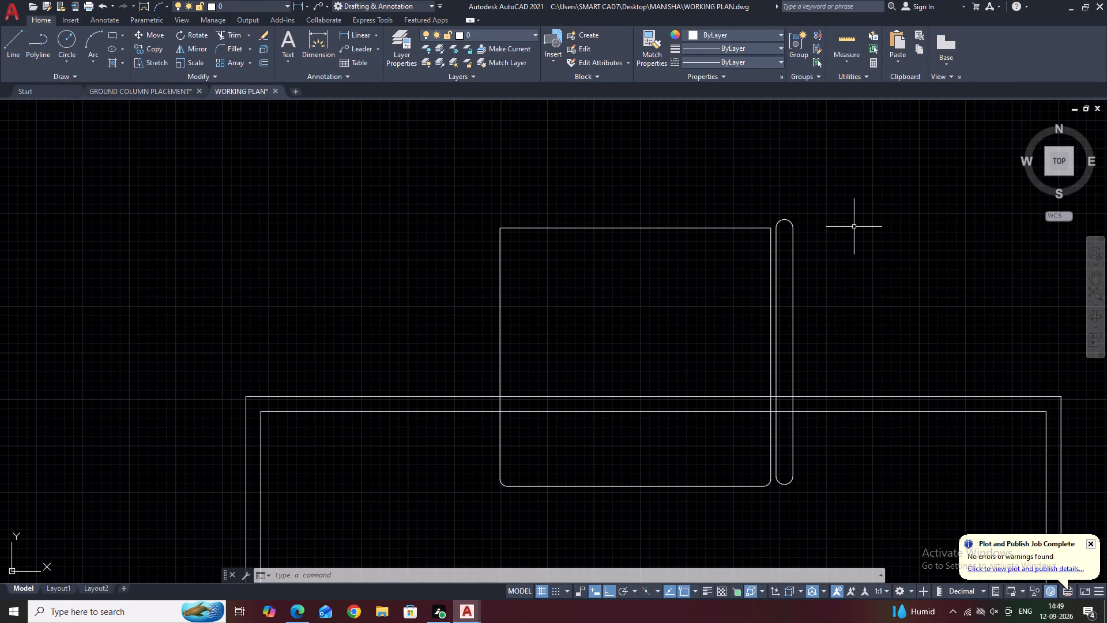
{"action": "scroll", "coordinate": [856, 217], "scroll_direction": "up", "scroll_amount": 1}
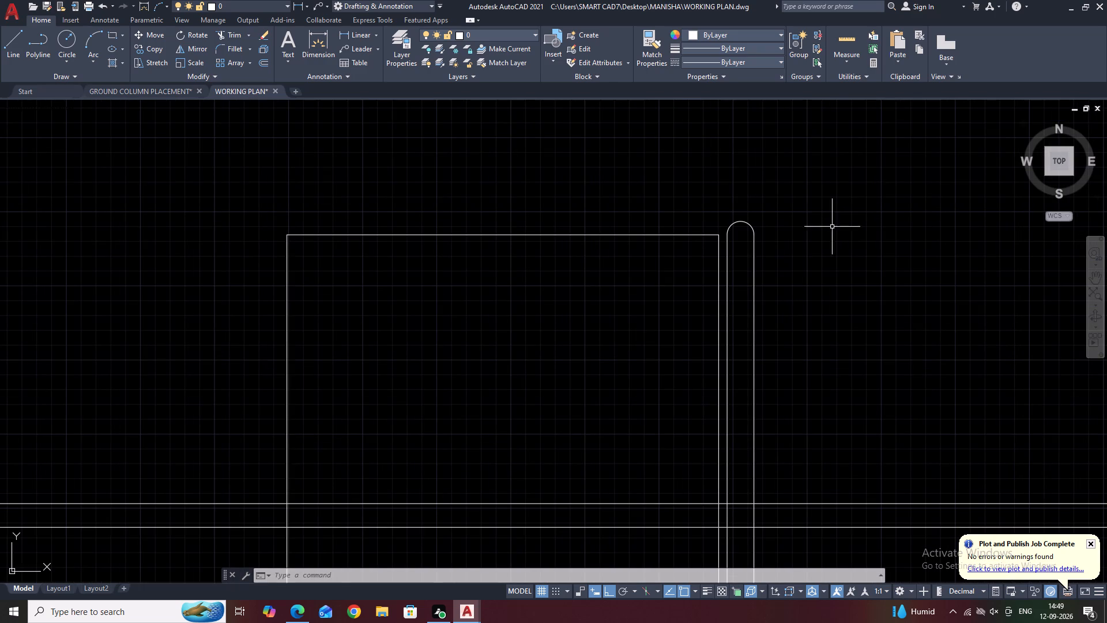
{"action": "middle_click_drag", "start_coordinate": [675, 173], "coordinate": [745, 277]}
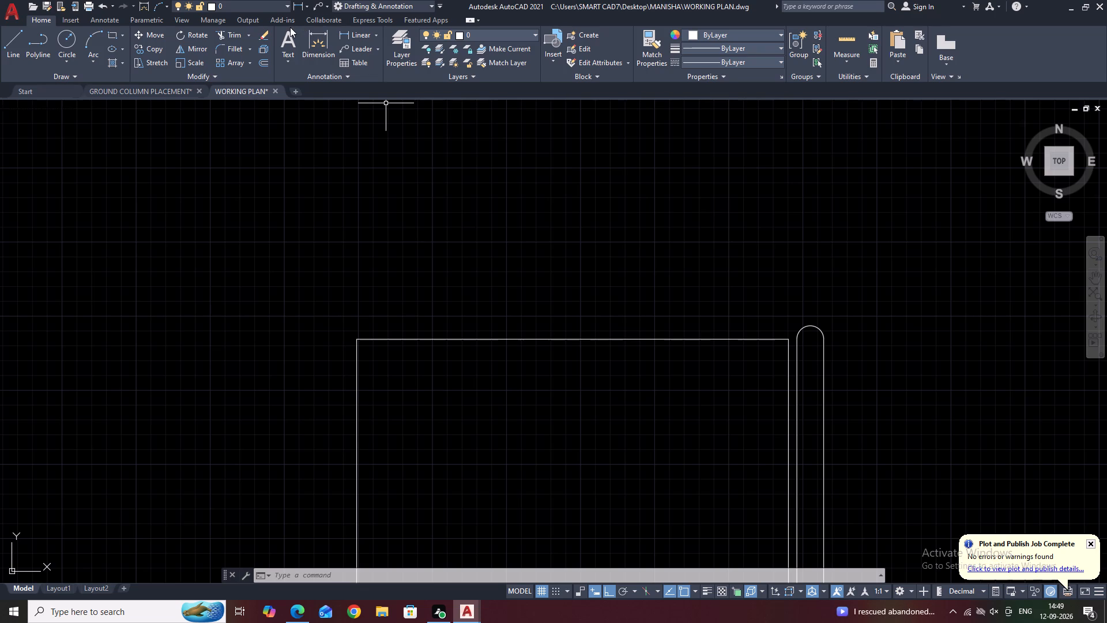
{"action": "left_click", "coordinate": [110, 33]}
{"action": "scroll", "coordinate": [571, 339], "scroll_direction": "up", "scroll_amount": 1}
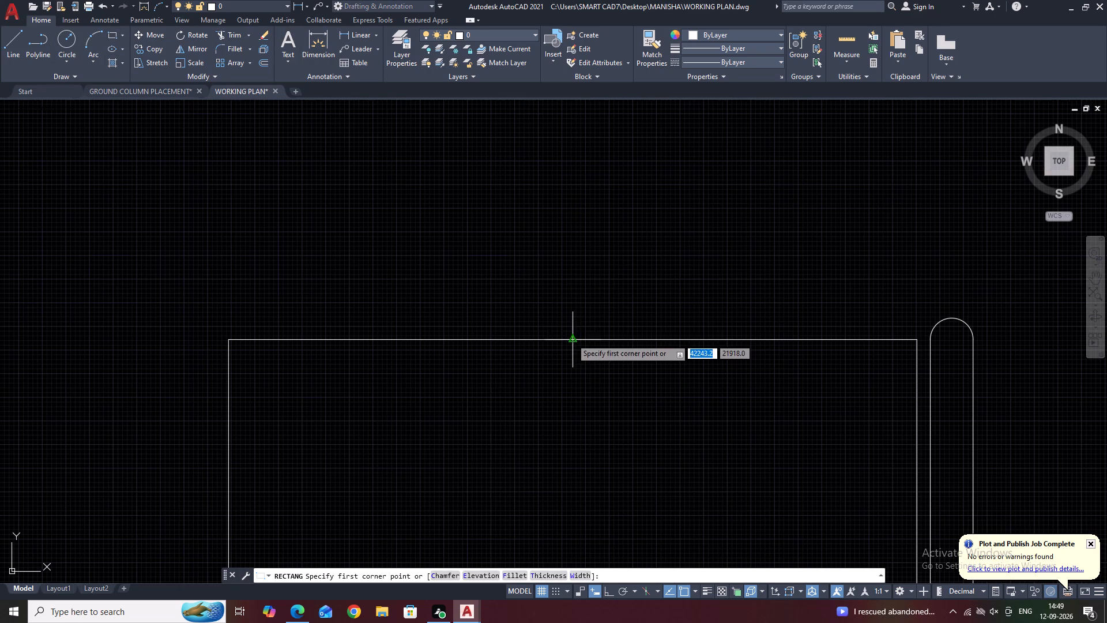
{"action": "left_click", "coordinate": [563, 320]}
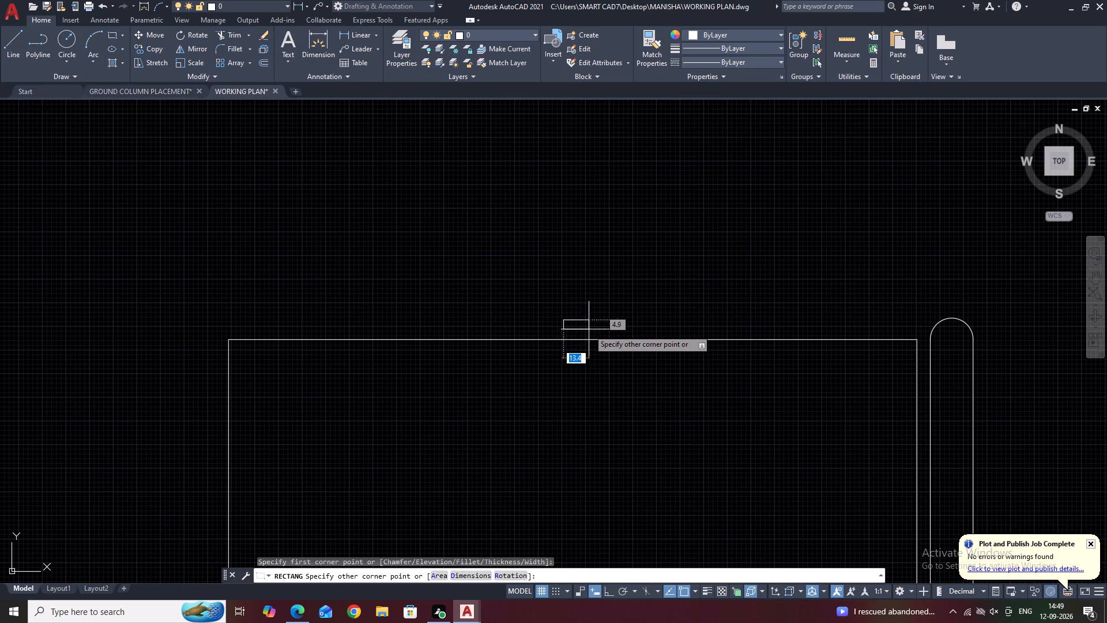
{"action": "left_click", "coordinate": [597, 332]}
Draw a horizontal line along the small rectangle's top edge, extending well beyond it on both sides.
{"action": "middle_click_drag", "start_coordinate": [639, 217], "coordinate": [661, 315]}
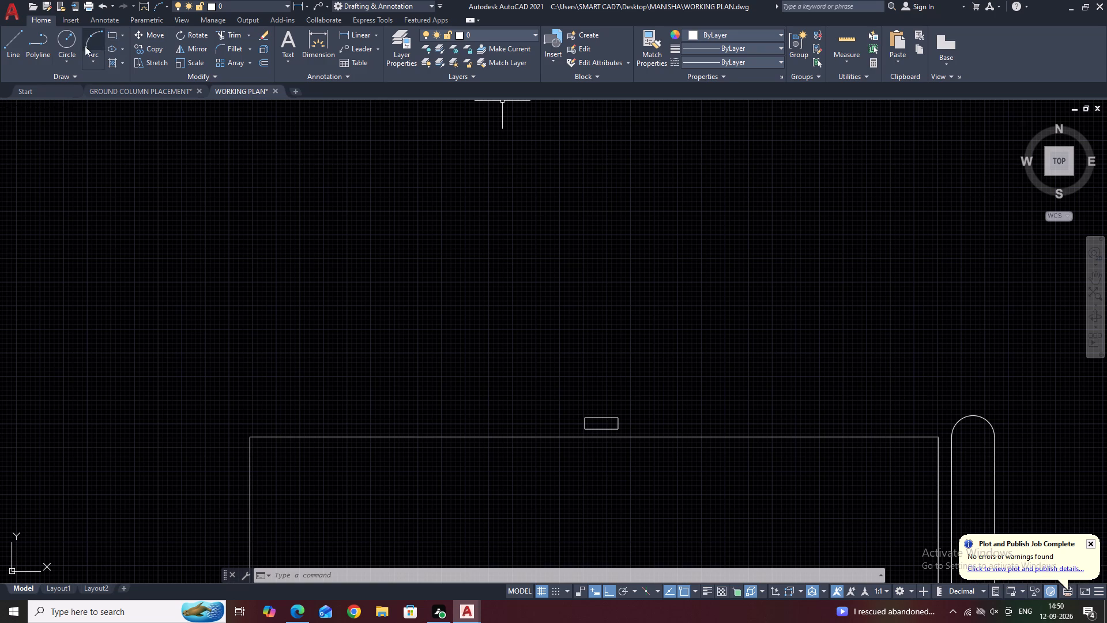
{"action": "left_click", "coordinate": [5, 52]}
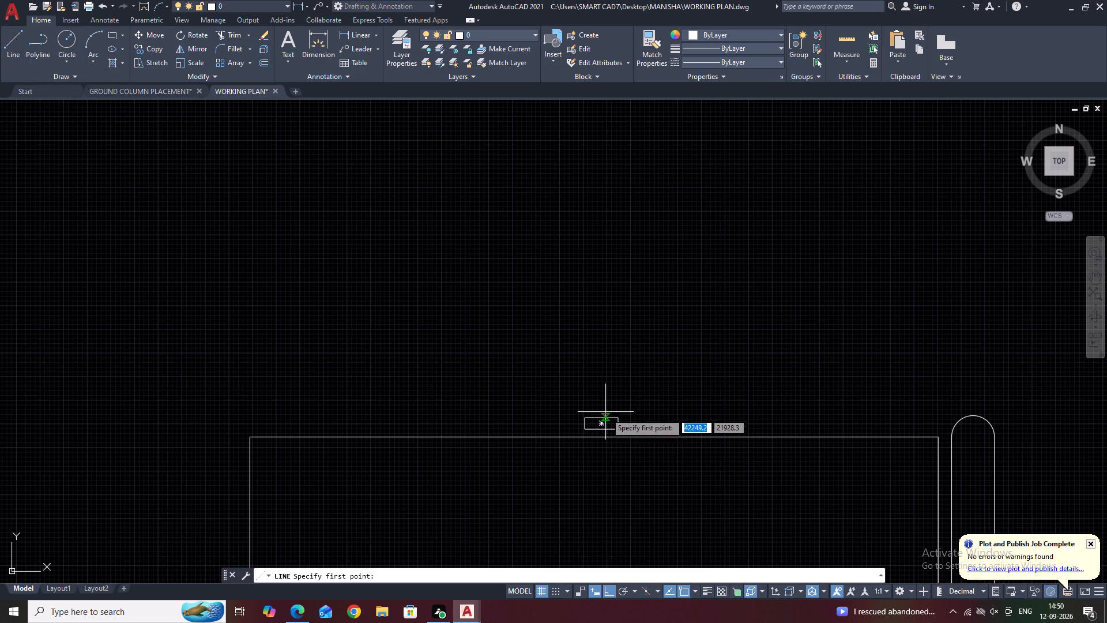
{"action": "left_click", "coordinate": [485, 415]}
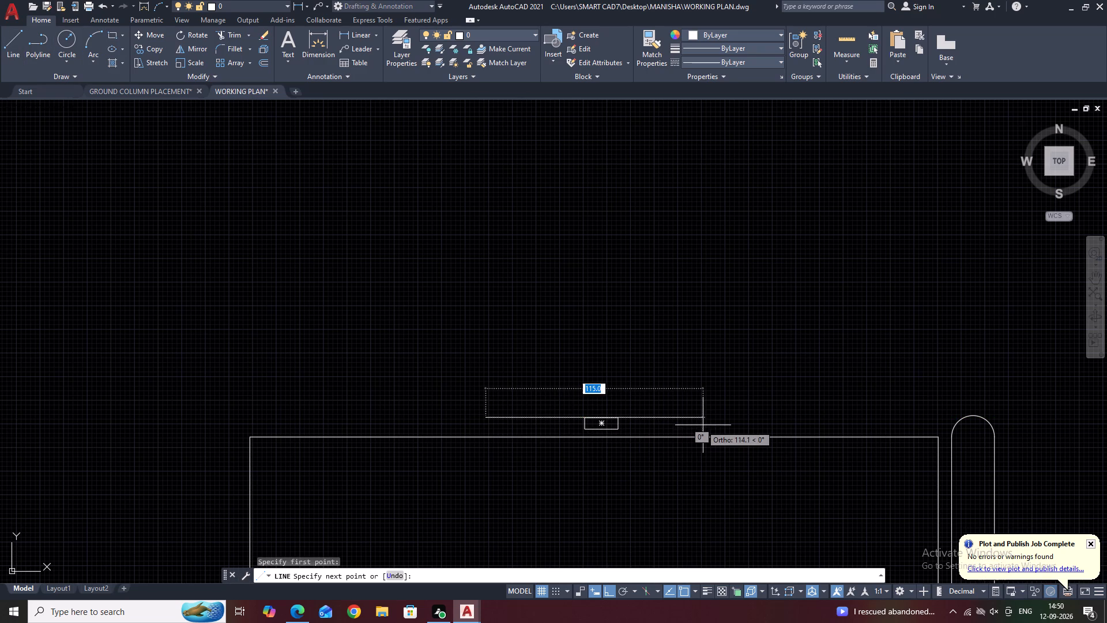
{"action": "left_click", "coordinate": [717, 422]}
{"action": "right_click", "coordinate": [716, 418]}
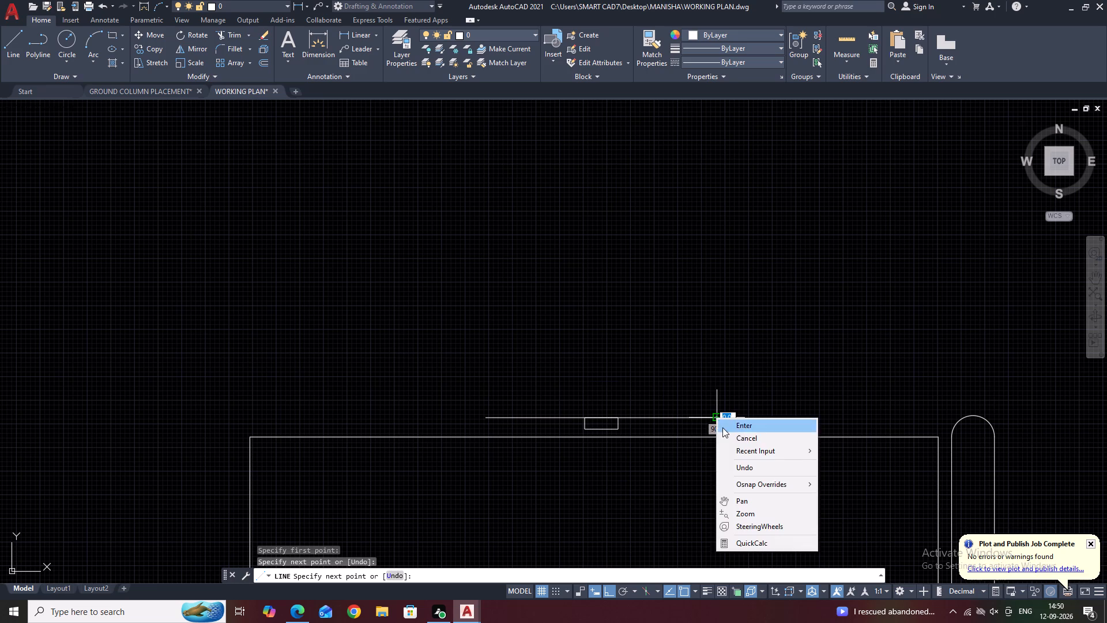
{"action": "left_click", "coordinate": [736, 437]}
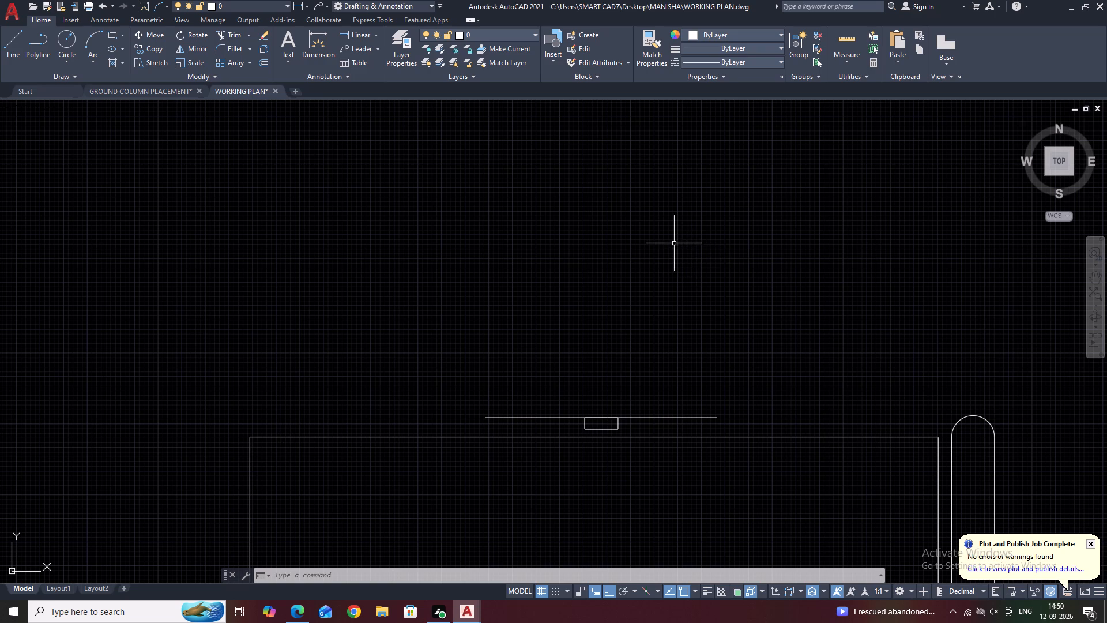
Offset the horizontal line above the small rectangle upward by 20.
{"action": "left_click", "coordinate": [699, 415]}
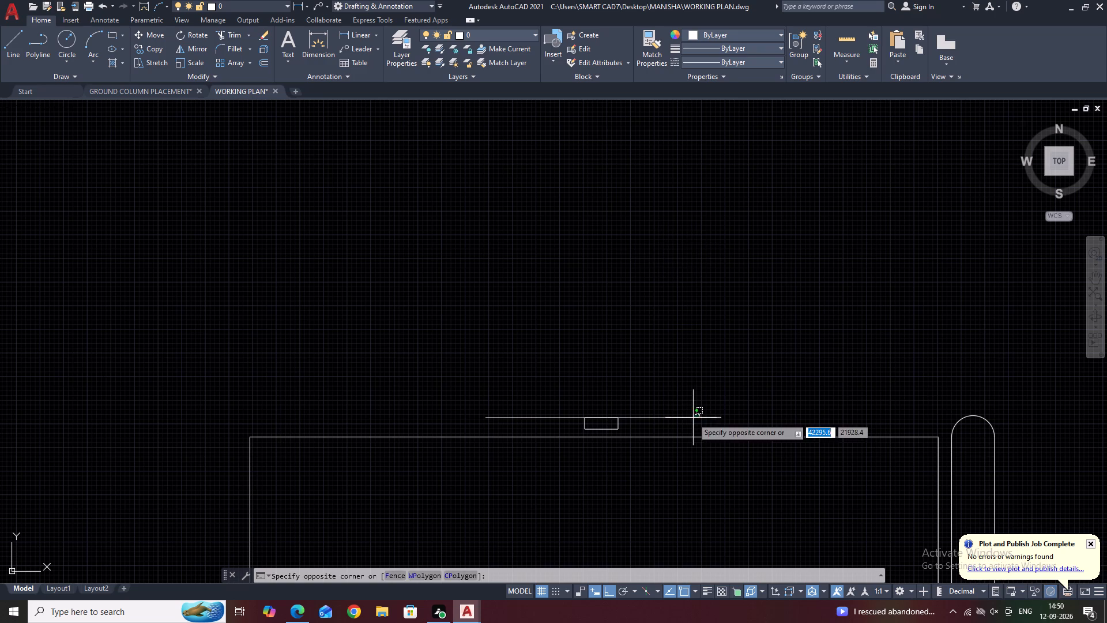
{"action": "left_click", "coordinate": [691, 418]}
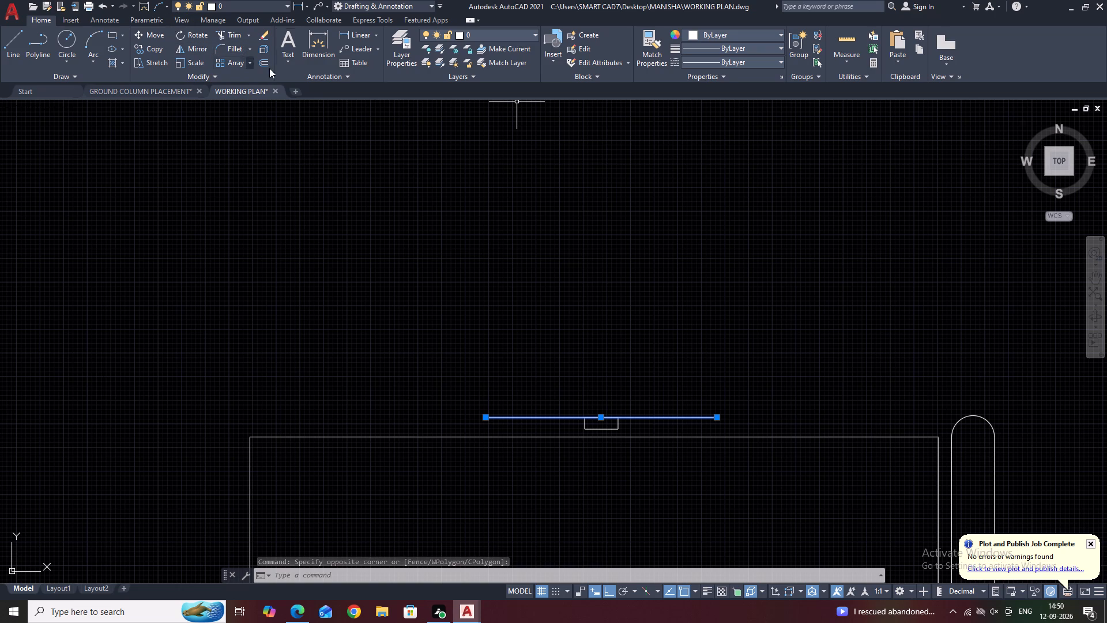
{"action": "left_click", "coordinate": [262, 62]}
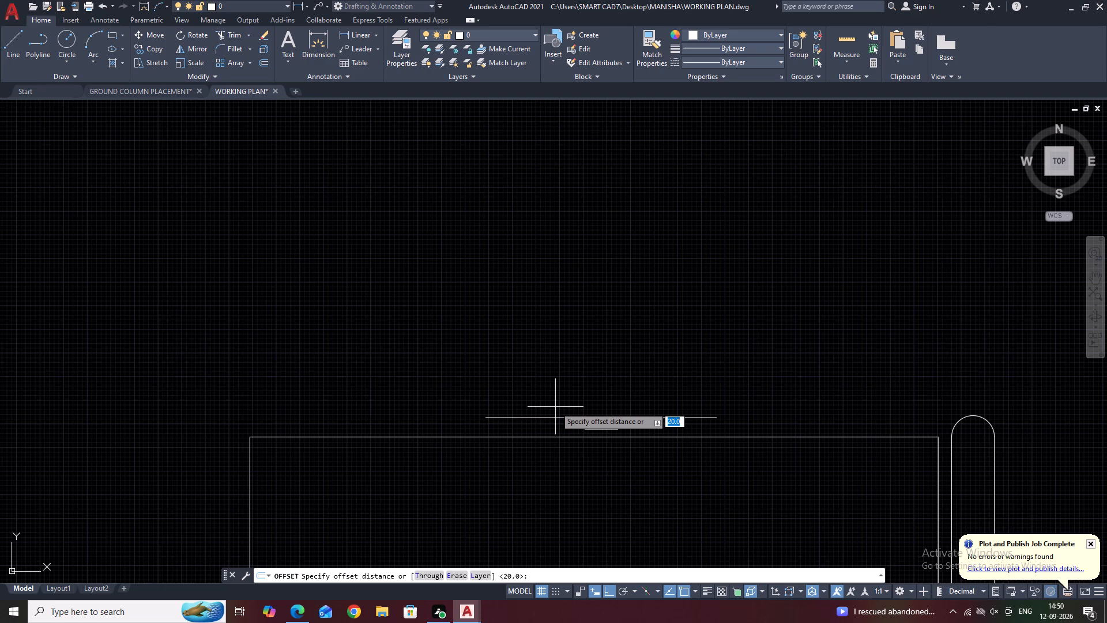
{"action": "key", "text": "Return"}
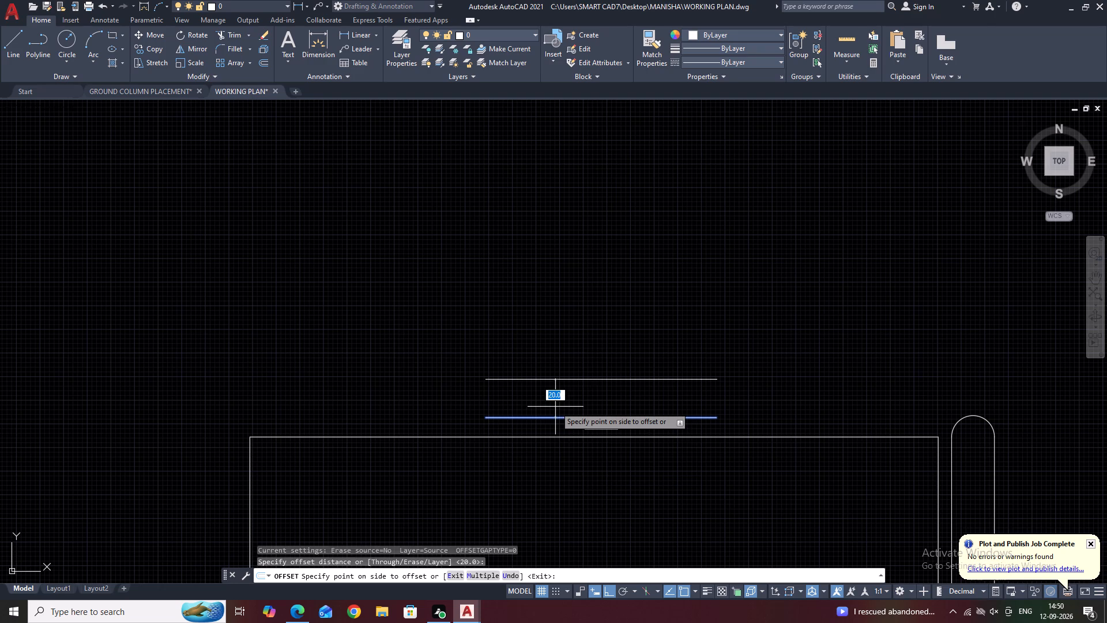
{"action": "scroll", "coordinate": [554, 406], "scroll_direction": "down", "scroll_amount": 2}
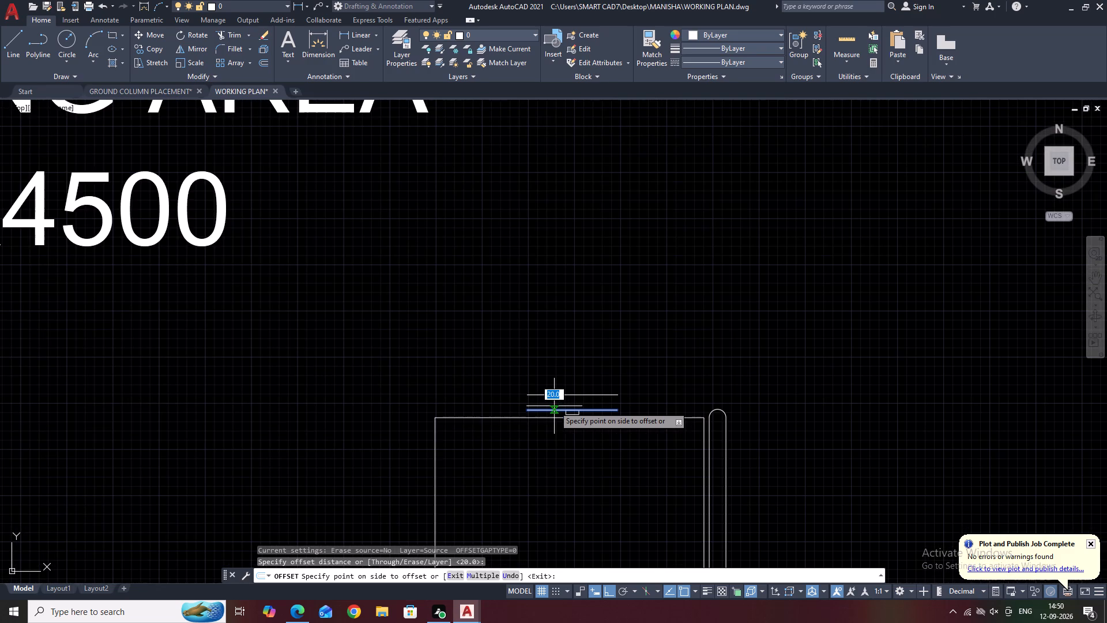
{"action": "middle_click_drag", "start_coordinate": [554, 406], "coordinate": [562, 353]}
{"action": "left_click", "coordinate": [564, 336]}
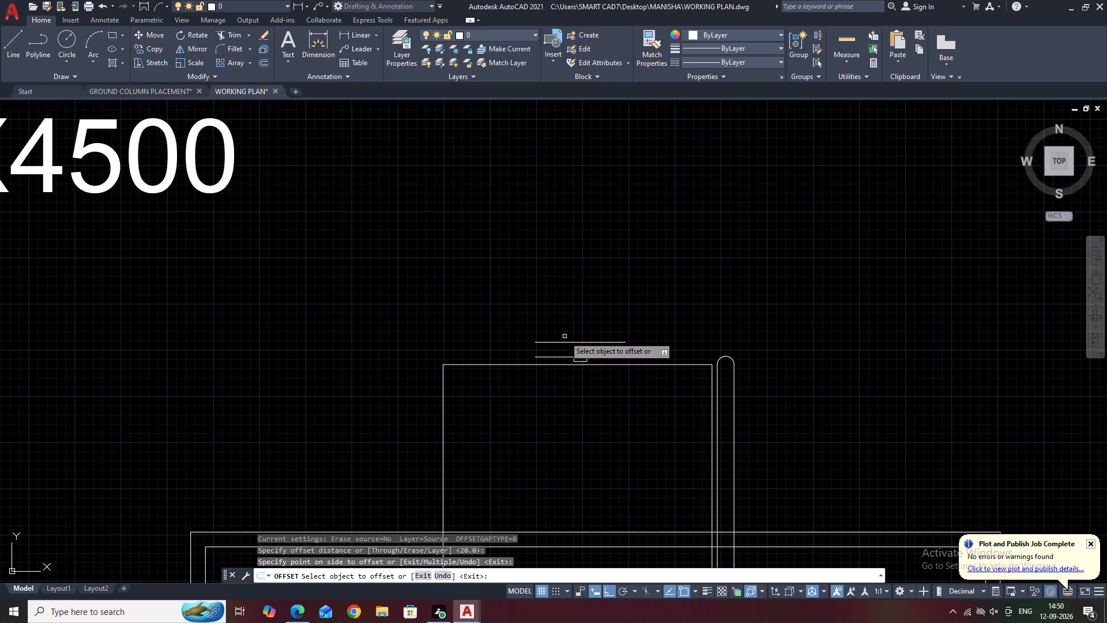
{"action": "right_click", "coordinate": [564, 336]}
{"action": "left_click", "coordinate": [600, 357]}
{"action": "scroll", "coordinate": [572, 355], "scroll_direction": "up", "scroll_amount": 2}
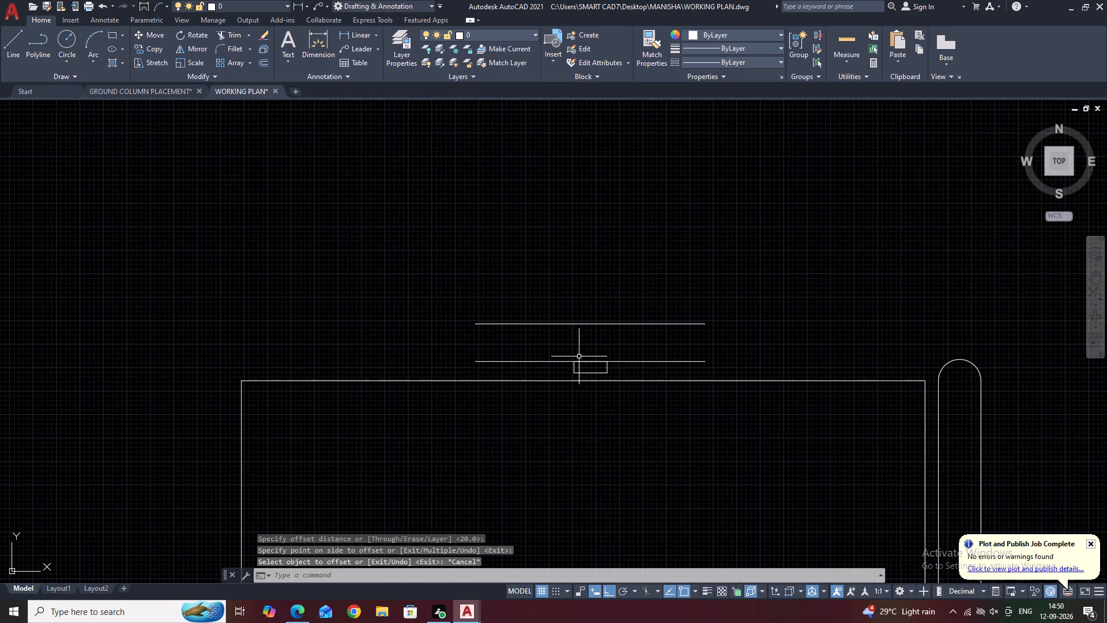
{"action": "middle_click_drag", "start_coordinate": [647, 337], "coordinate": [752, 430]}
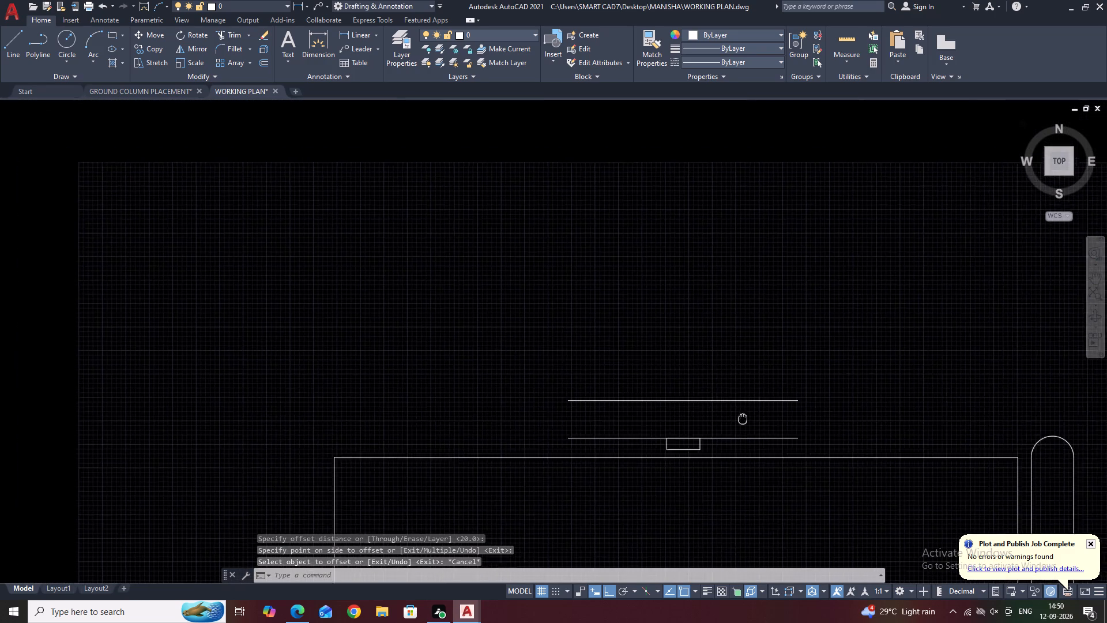
Stretch the right ends of both horizontal lines above the chair outline outward by the same distance.
{"action": "middle_click_drag", "start_coordinate": [752, 430], "coordinate": [793, 495]}
{"action": "middle_click_drag", "start_coordinate": [882, 506], "coordinate": [776, 304]}
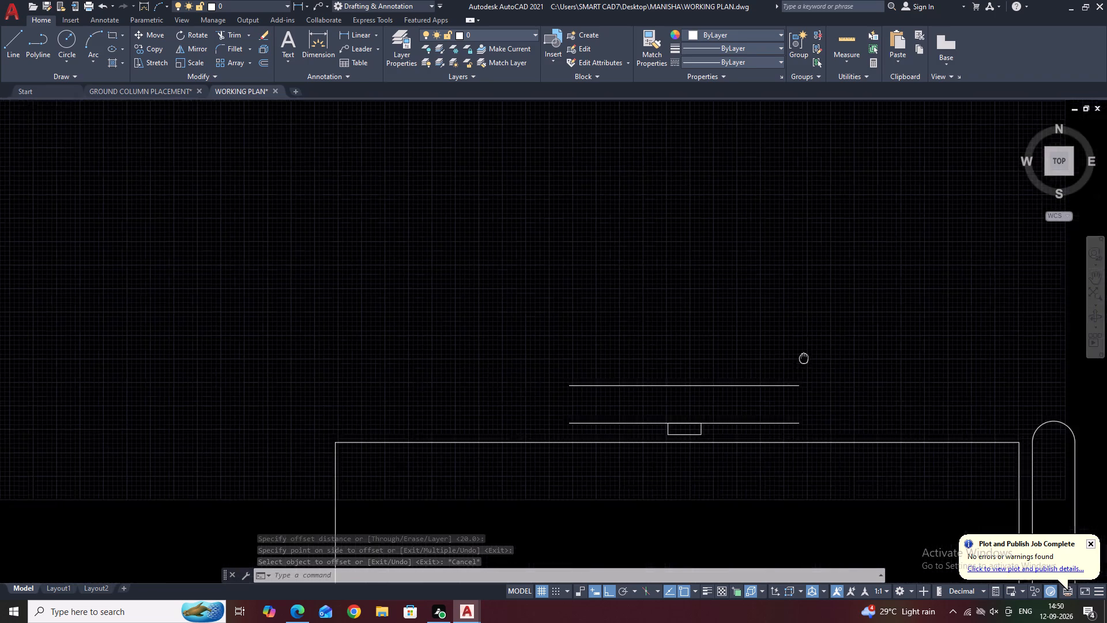
{"action": "scroll", "coordinate": [739, 307], "scroll_direction": "up", "scroll_amount": 2}
{"action": "middle_click_drag", "start_coordinate": [727, 320], "coordinate": [837, 397]}
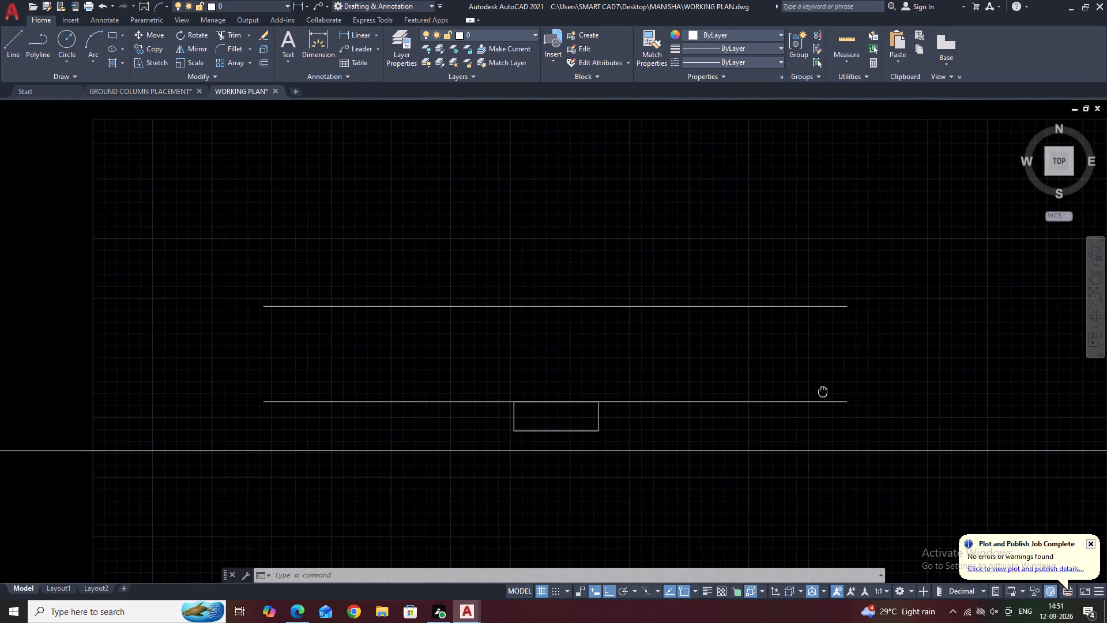
{"action": "middle_click_drag", "start_coordinate": [837, 397], "coordinate": [847, 400]}
{"action": "scroll", "coordinate": [847, 400], "scroll_direction": "down", "scroll_amount": 1}
{"action": "scroll", "coordinate": [767, 375], "scroll_direction": "down", "scroll_amount": 1}
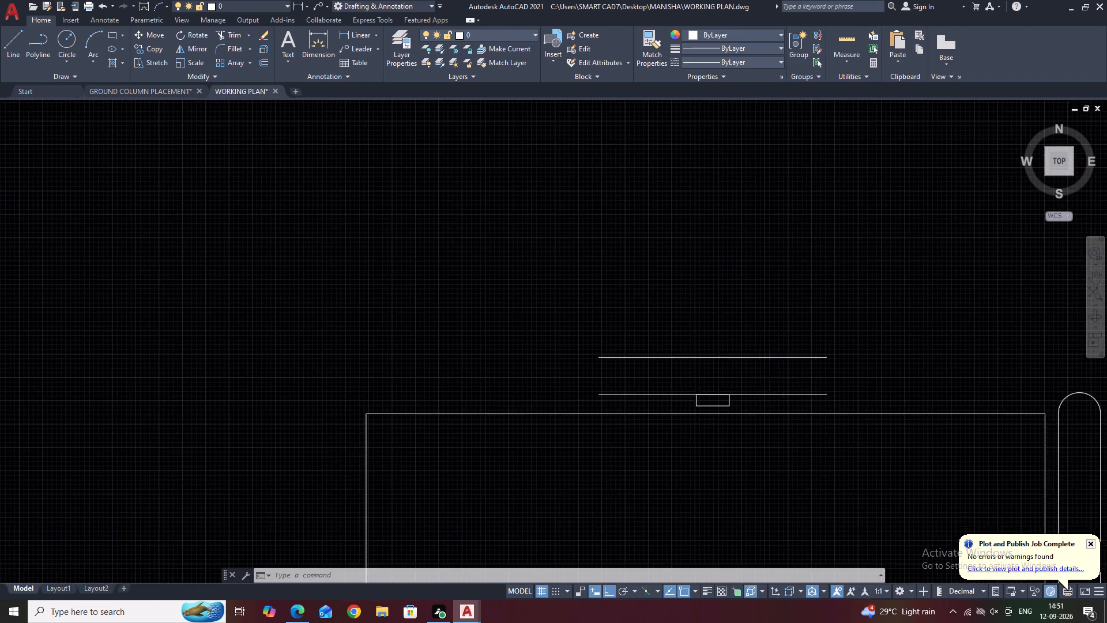
{"action": "scroll", "coordinate": [772, 379], "scroll_direction": "down", "scroll_amount": 2}
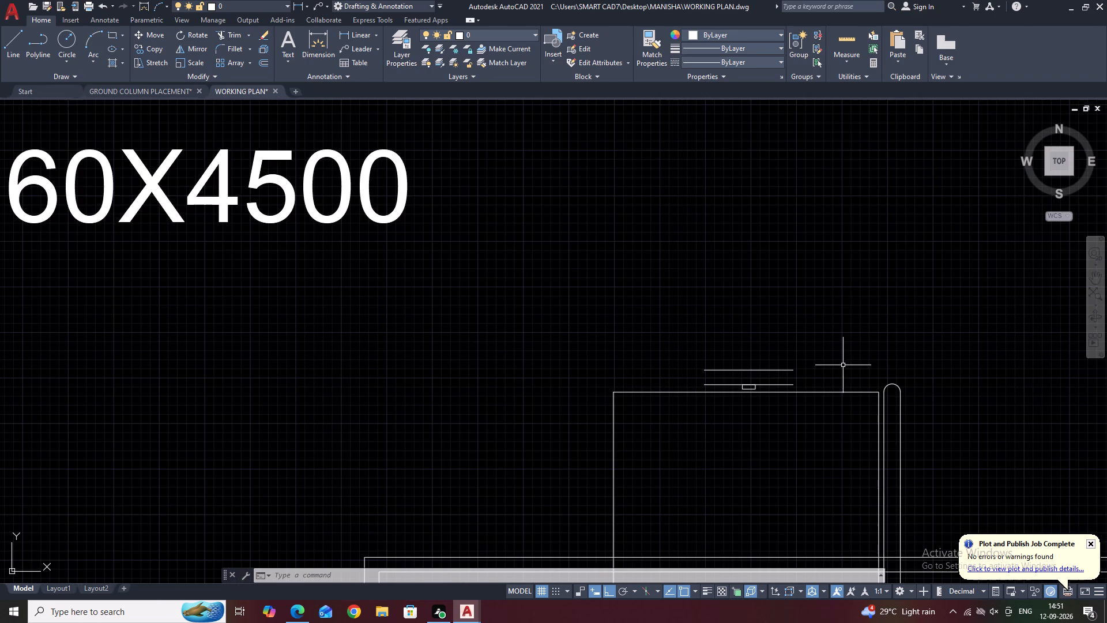
{"action": "scroll", "coordinate": [792, 380], "scroll_direction": "up", "scroll_amount": 2}
{"action": "left_click", "coordinate": [788, 406]}
{"action": "left_click", "coordinate": [771, 318]}
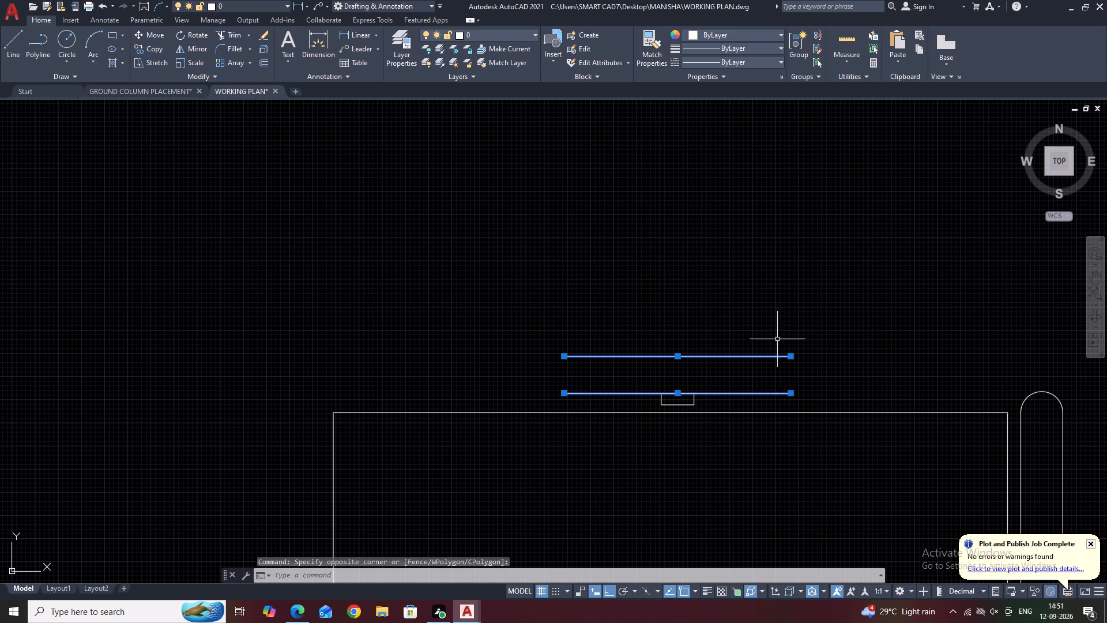
{"action": "left_click", "coordinate": [790, 392]}
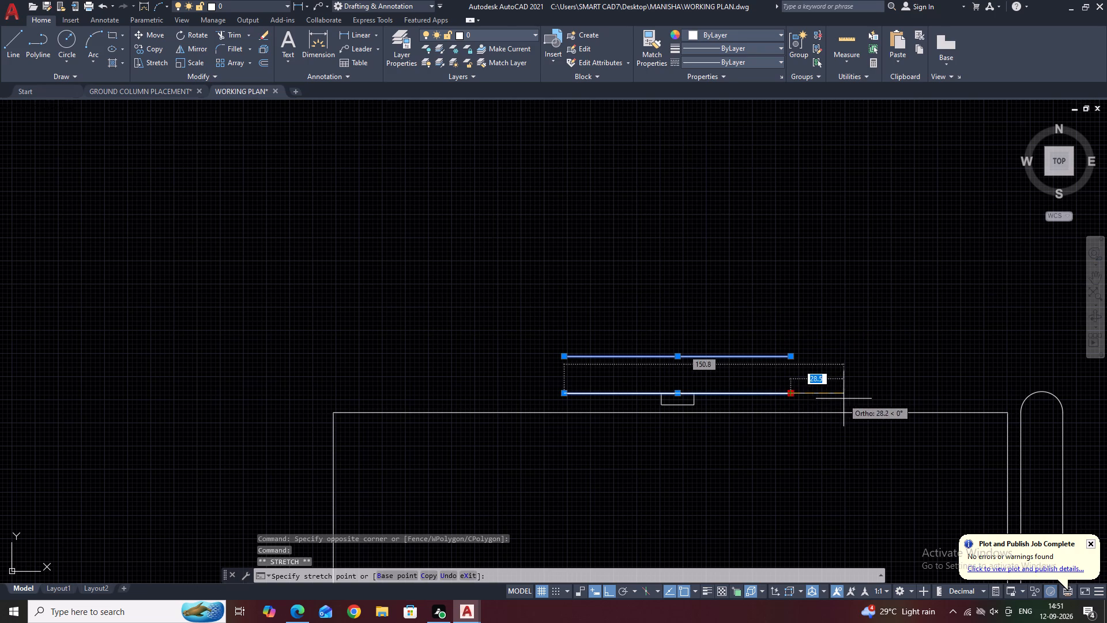
{"action": "left_click", "coordinate": [854, 399]}
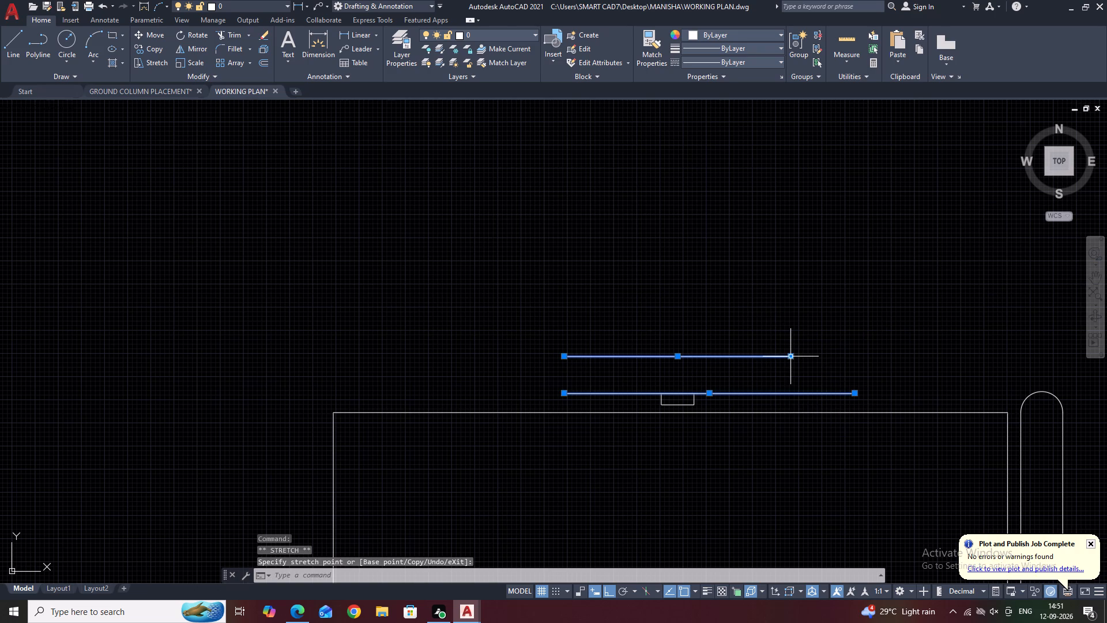
{"action": "left_click", "coordinate": [790, 354]}
{"action": "left_click", "coordinate": [856, 362]}
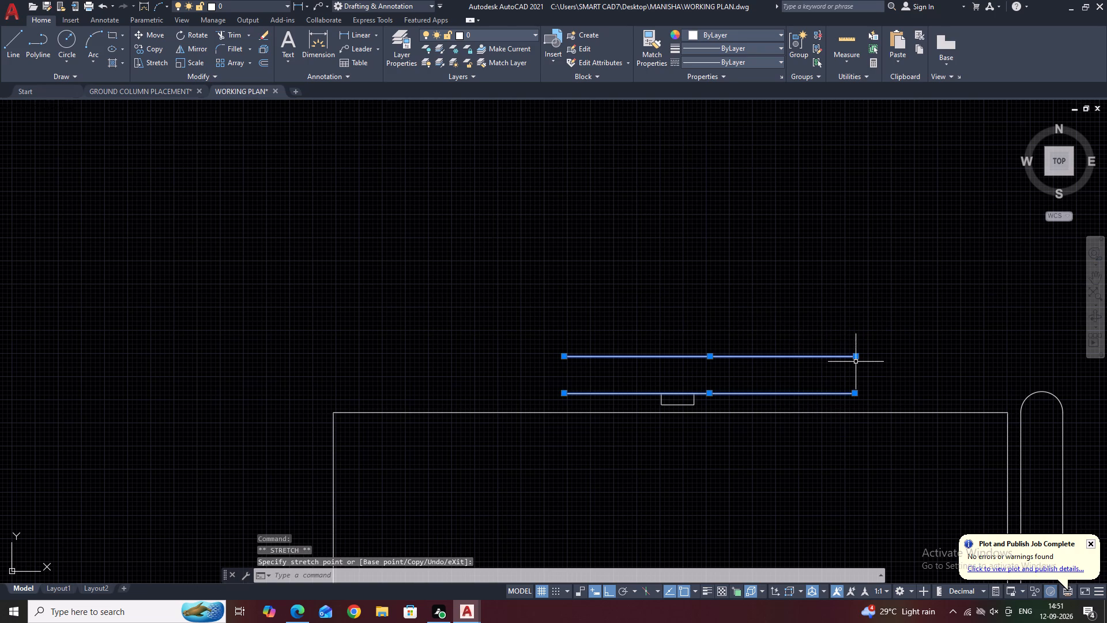
{"action": "right_click", "coordinate": [735, 272]}
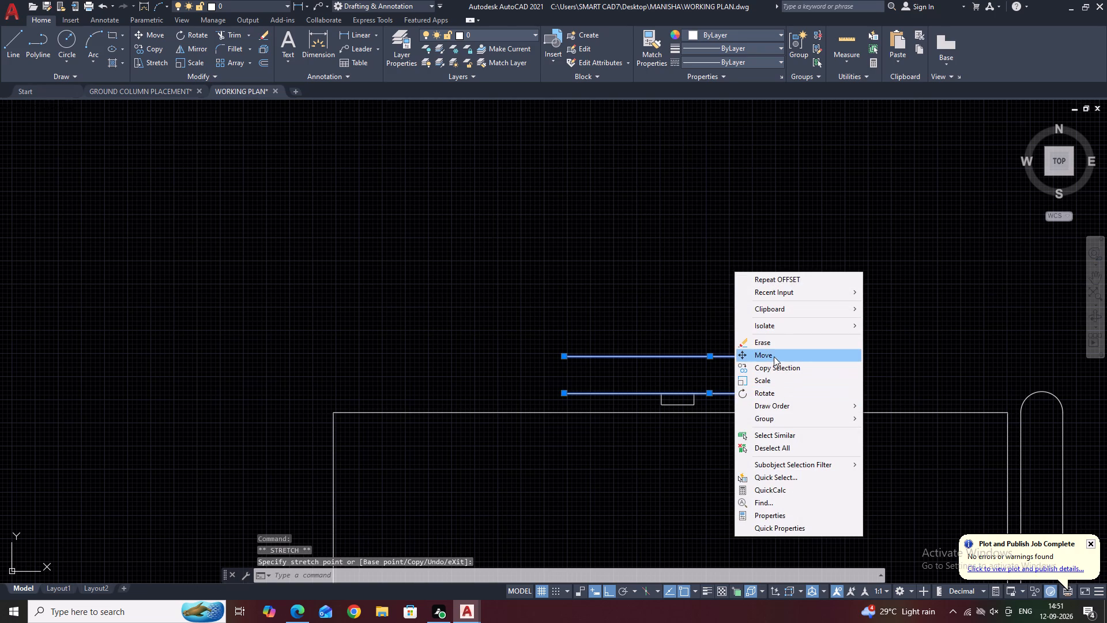
{"action": "left_click", "coordinate": [774, 447]}
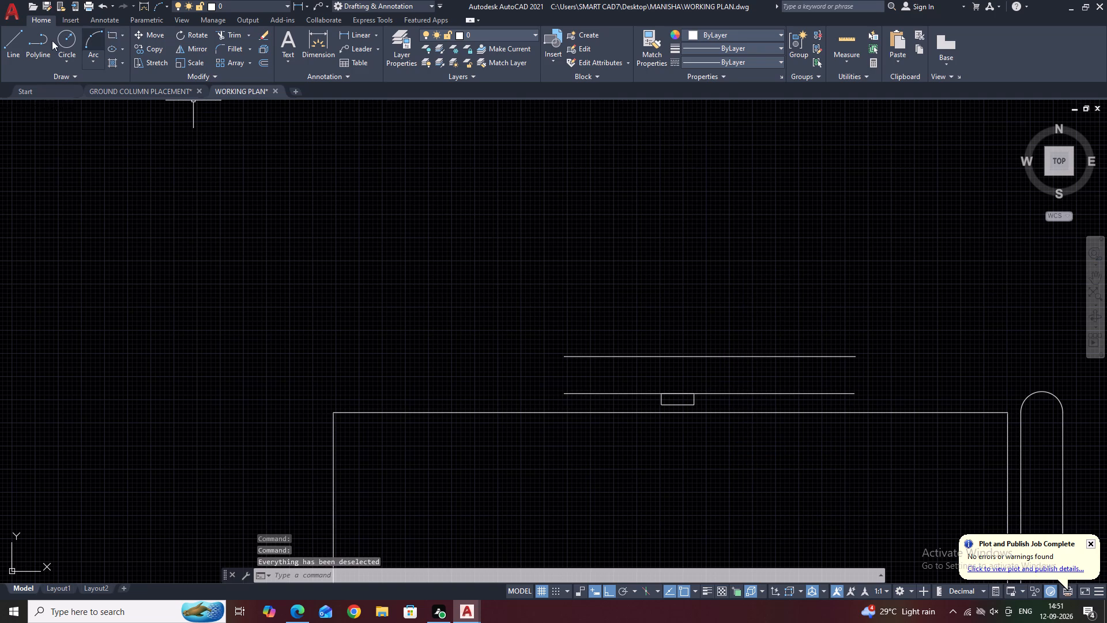
Draw an outward-bulging arc from the lower line's right end up to the upper line, just short of its end.
{"action": "left_click", "coordinate": [89, 43]}
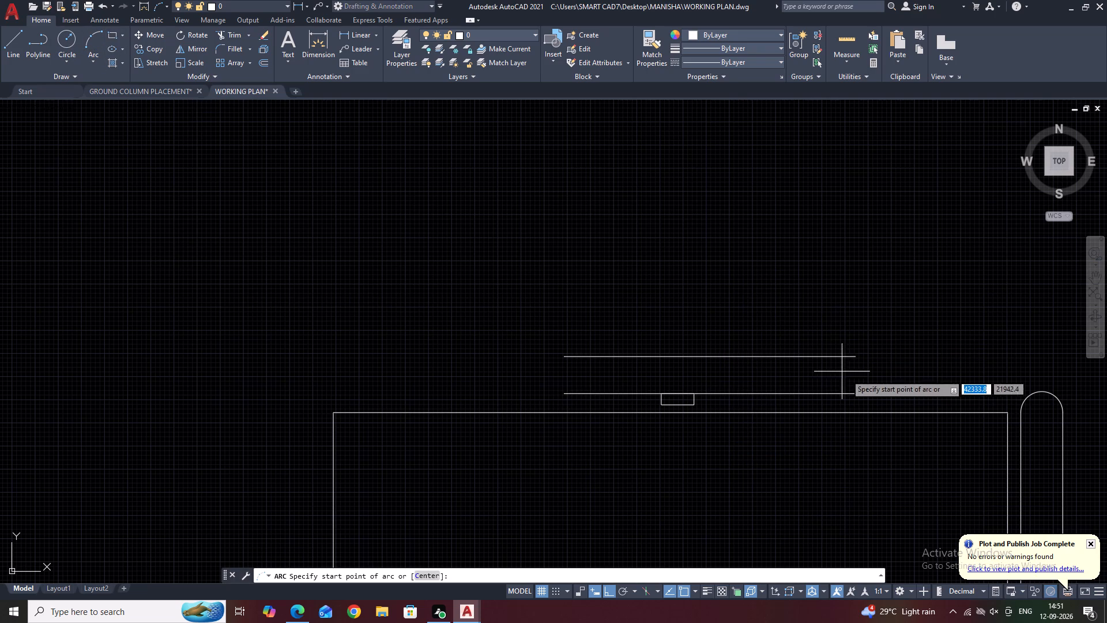
{"action": "left_click", "coordinate": [855, 392]}
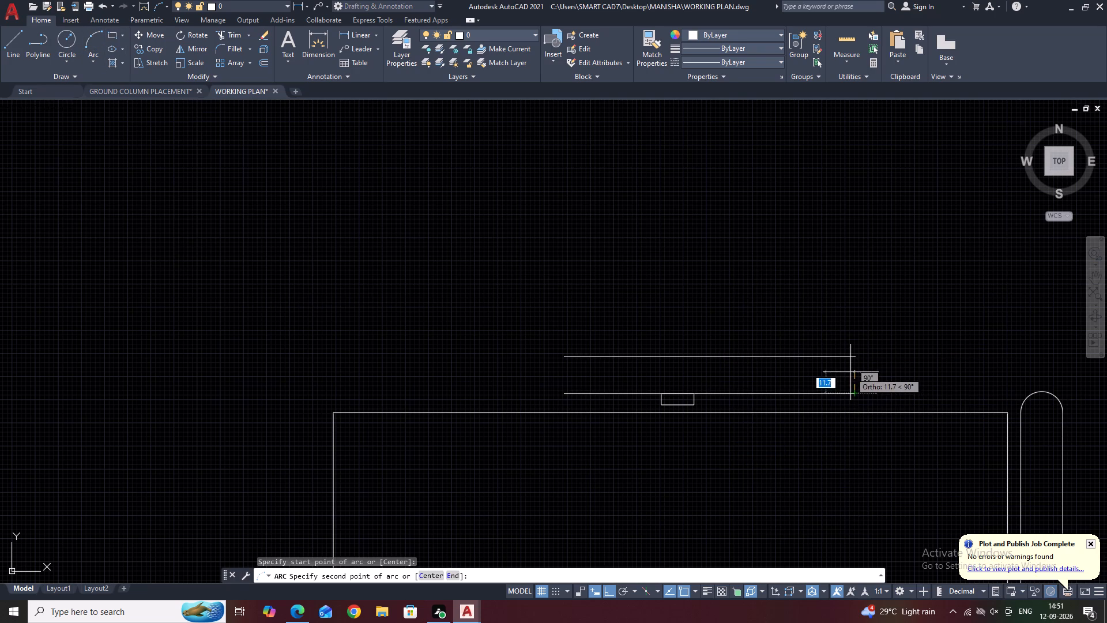
{"action": "left_click", "coordinate": [850, 372]}
{"action": "left_click", "coordinate": [843, 355]}
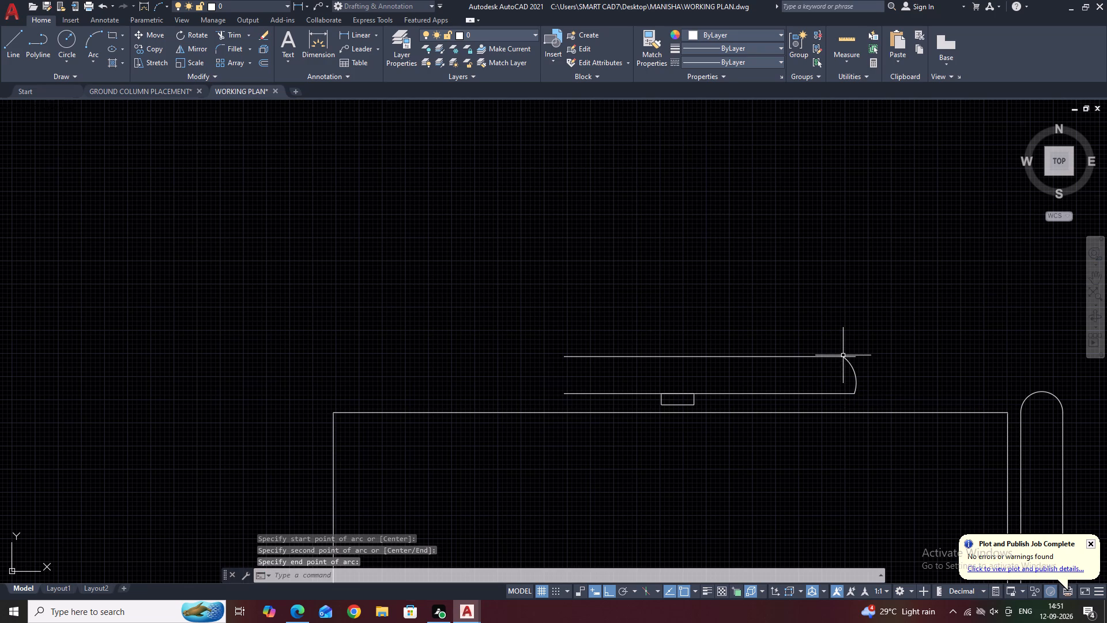
{"action": "right_click", "coordinate": [811, 317]}
{"action": "left_click", "coordinate": [780, 307]}
{"action": "left_click", "coordinate": [780, 318]}
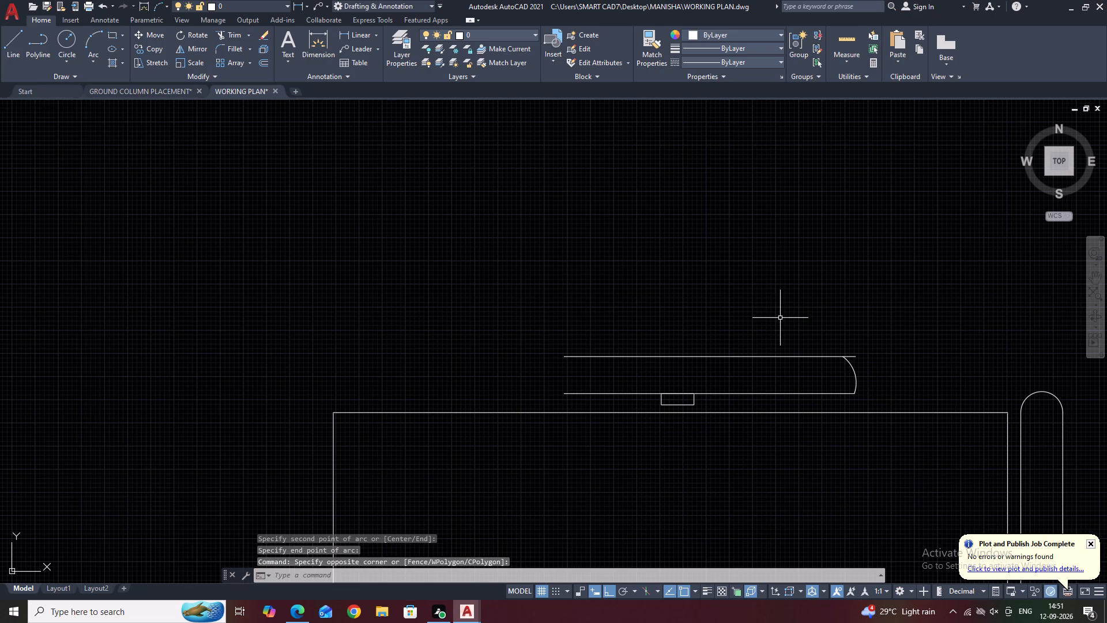
Trim the short piece of the upper line that sticks out past the arc.
{"action": "left_click", "coordinate": [228, 32]}
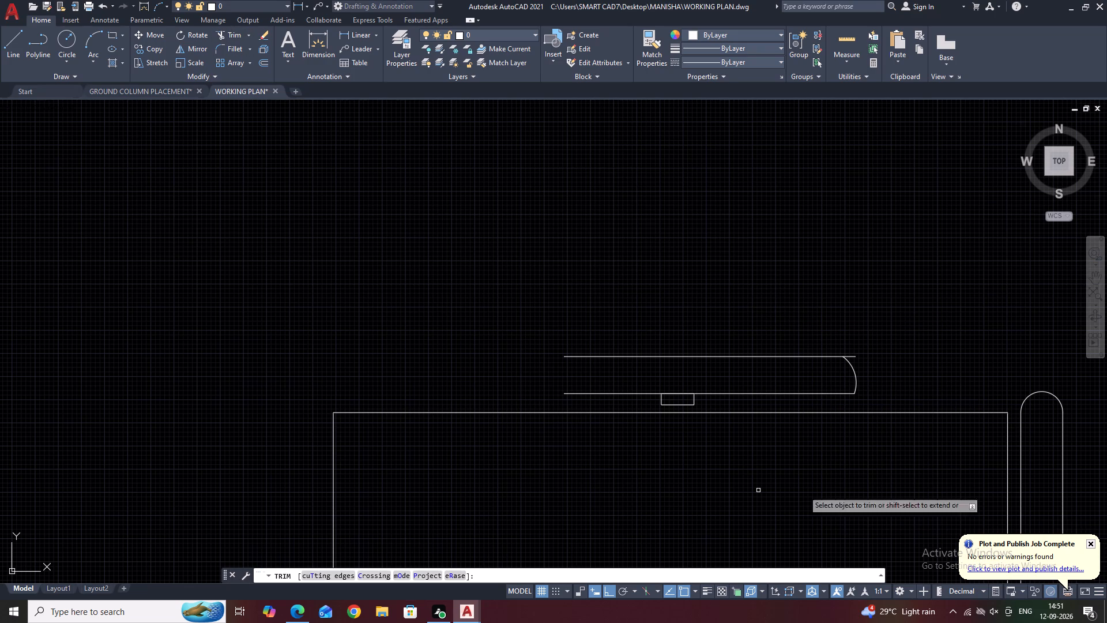
{"action": "left_click", "coordinate": [854, 356]}
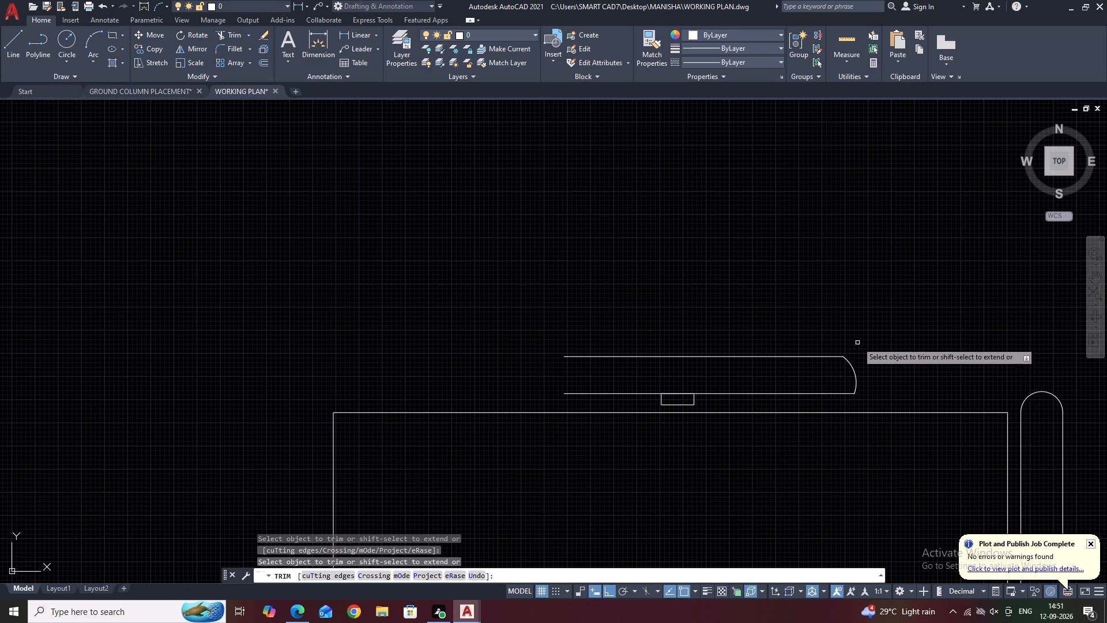
{"action": "right_click", "coordinate": [858, 339]}
{"action": "left_click", "coordinate": [871, 359]}
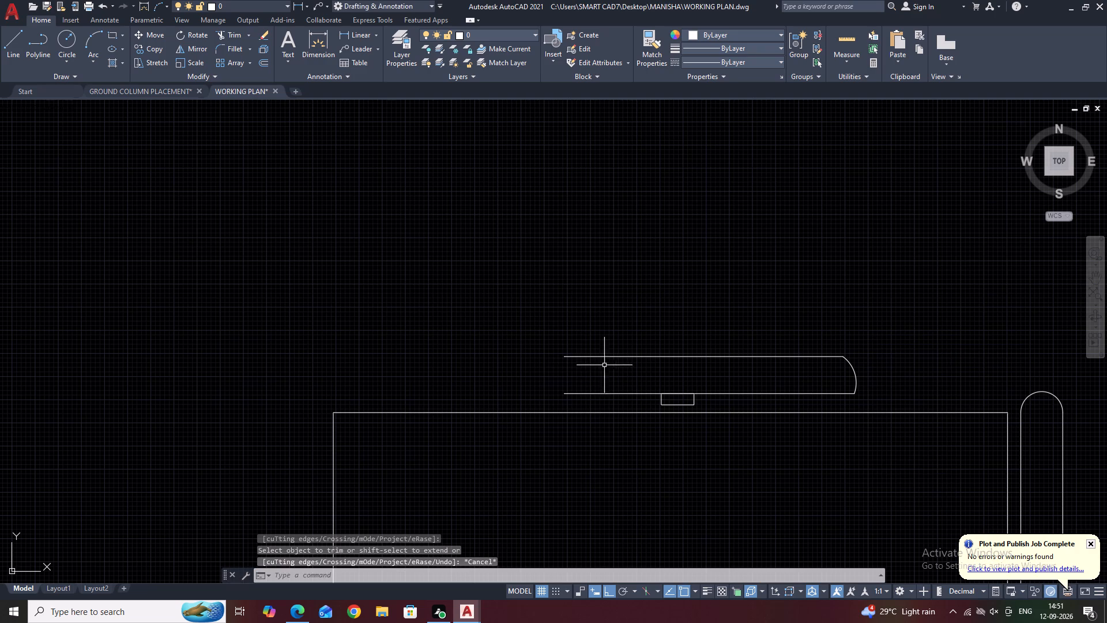
Mirror the end arc to the left about a vertical axis through the small rectangle's middle, keeping the original.
{"action": "left_click", "coordinate": [801, 328]}
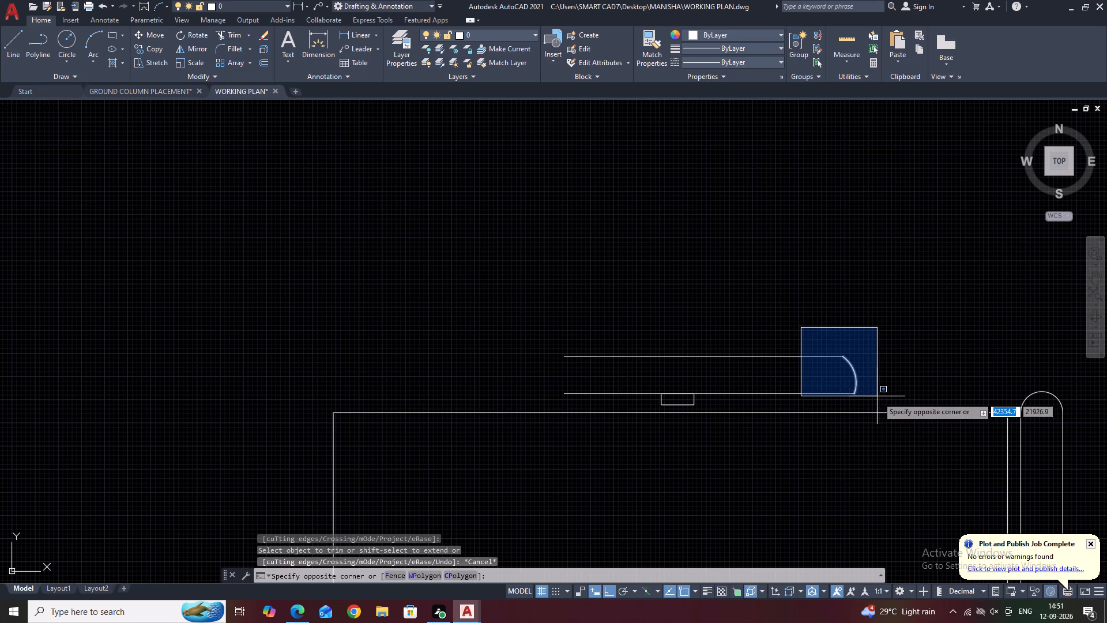
{"action": "left_click", "coordinate": [880, 404]}
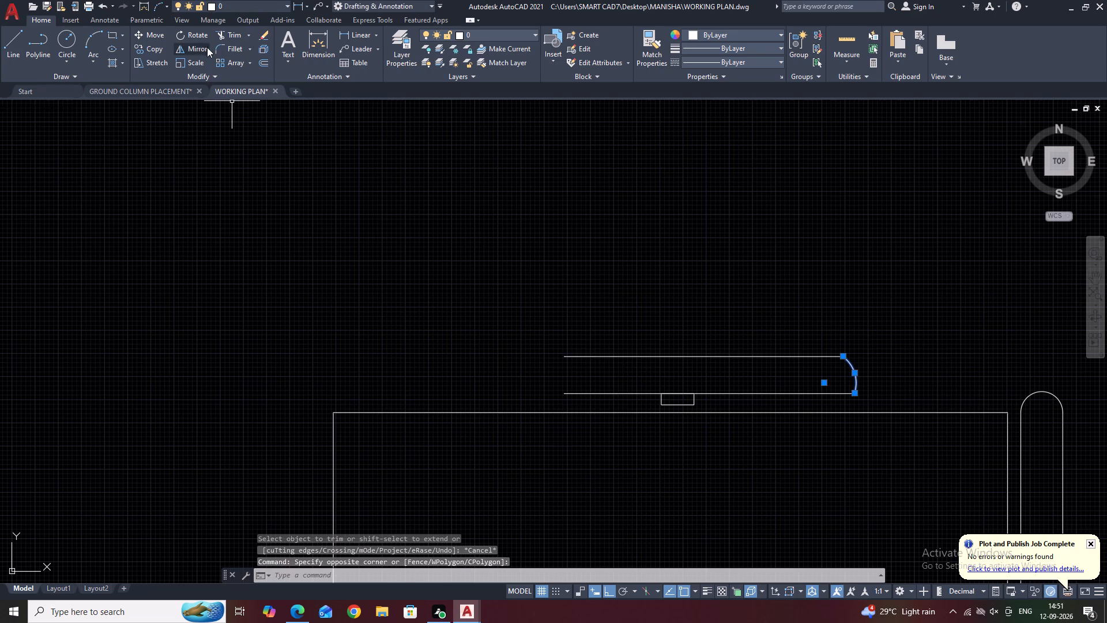
{"action": "left_click", "coordinate": [189, 48]}
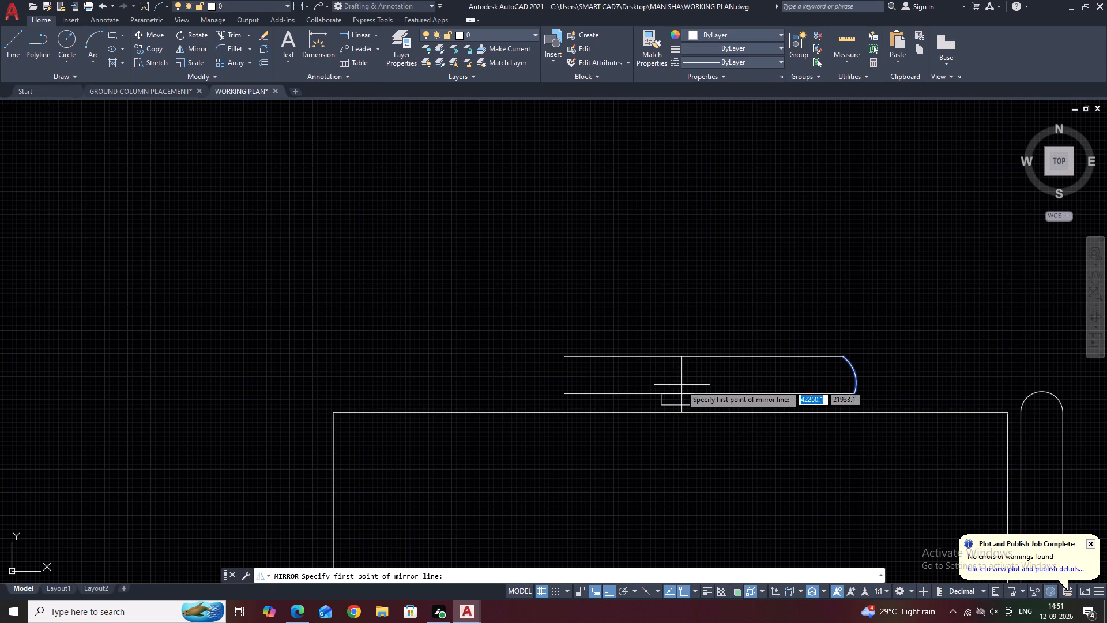
{"action": "left_click", "coordinate": [676, 394]}
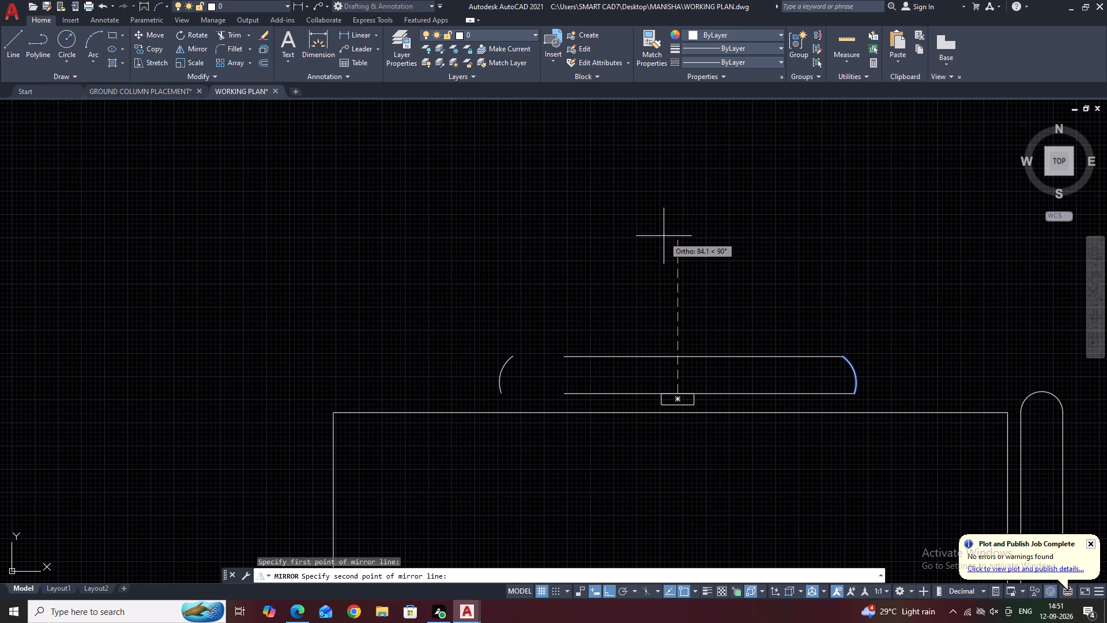
{"action": "left_click", "coordinate": [672, 222]}
{"action": "left_click_drag", "start_coordinate": [699, 267], "coordinate": [672, 222]}
Stretch the left ends of the upper and lower lines to the mirrored arc's endpoints, closing the backrest shape.
{"action": "middle_click_drag", "start_coordinate": [680, 356], "coordinate": [702, 339]}
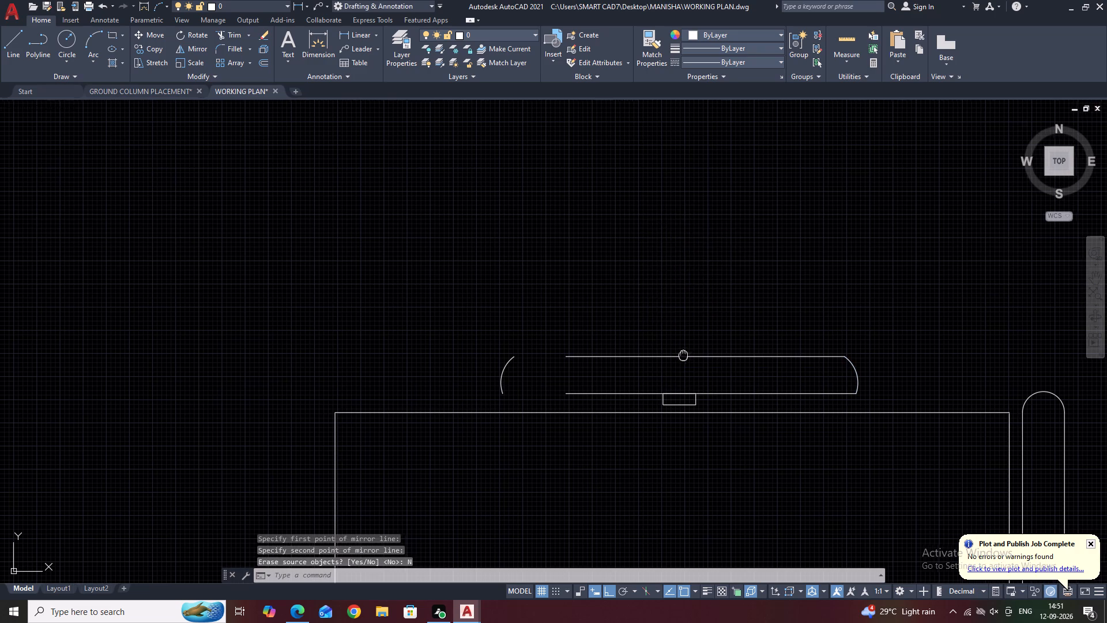
{"action": "middle_click_drag", "start_coordinate": [702, 339], "coordinate": [718, 287]}
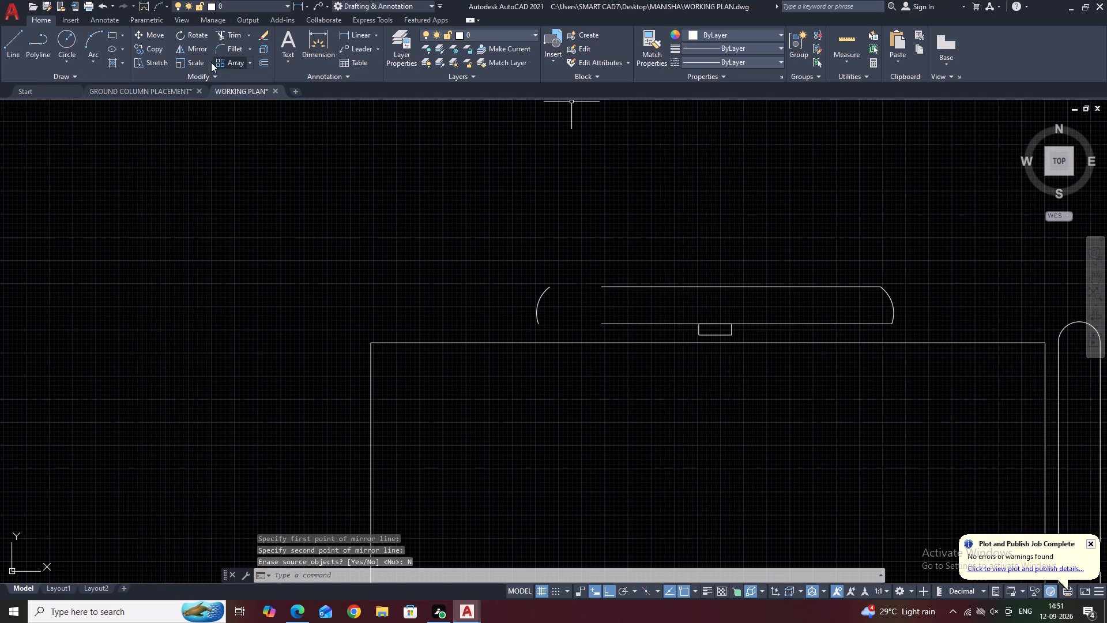
{"action": "left_click", "coordinate": [645, 276]}
{"action": "left_click", "coordinate": [624, 299]}
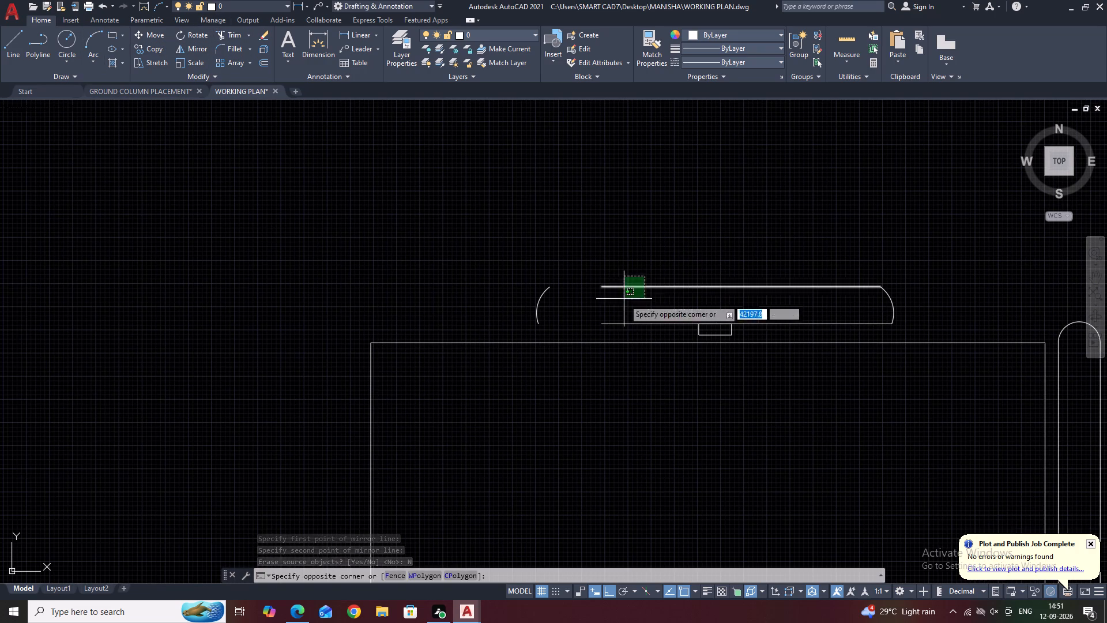
{"action": "left_click", "coordinate": [602, 286]}
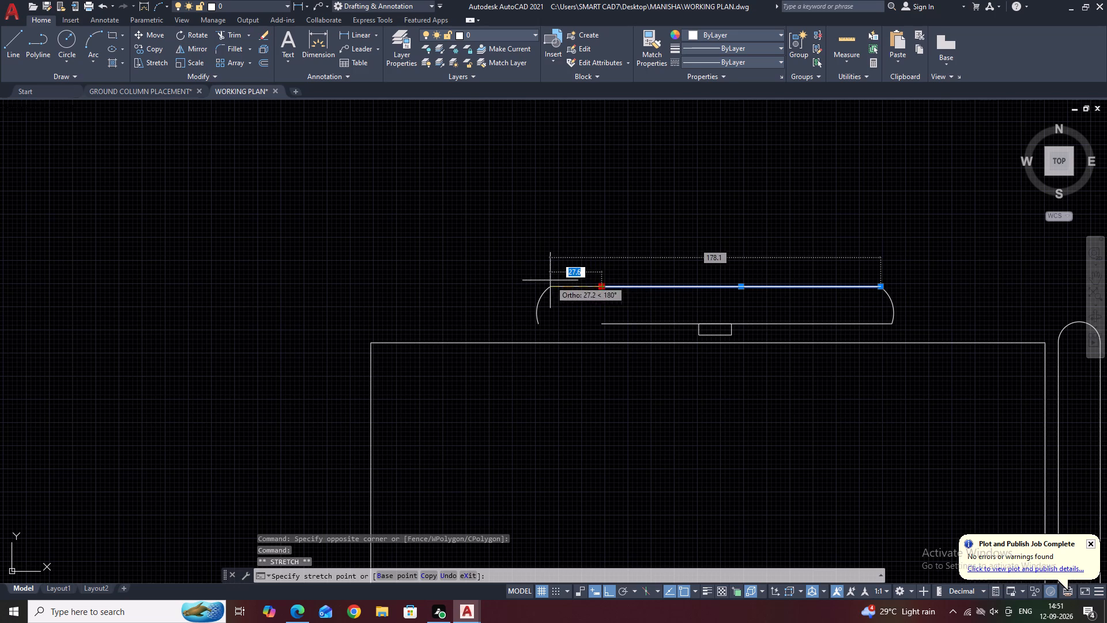
{"action": "left_click", "coordinate": [550, 285]}
{"action": "left_click", "coordinate": [605, 322]}
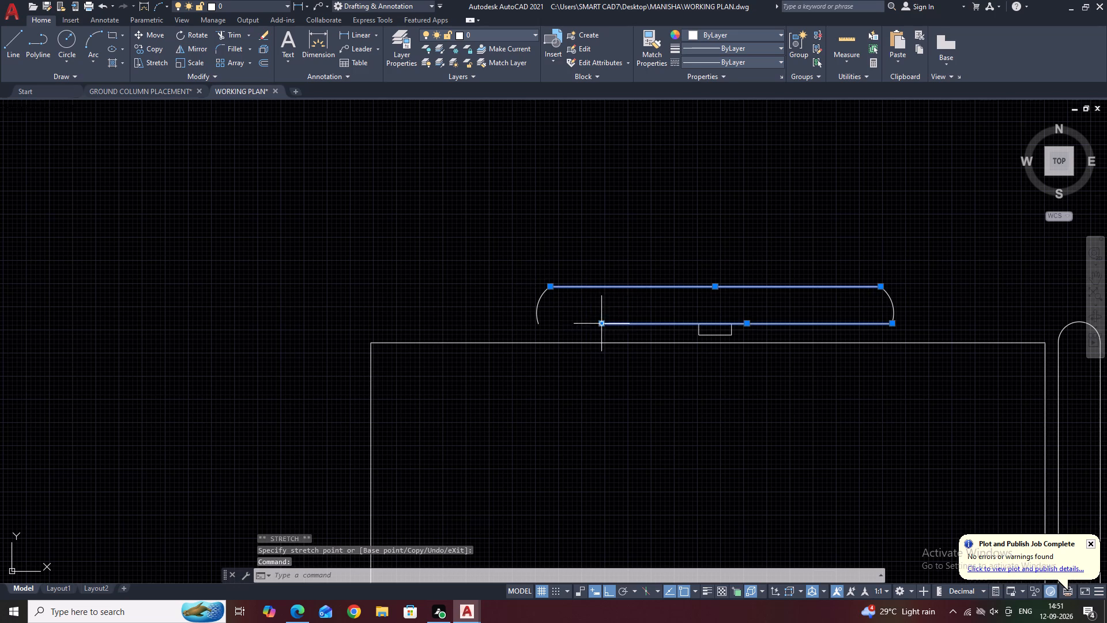
{"action": "left_click", "coordinate": [601, 324]}
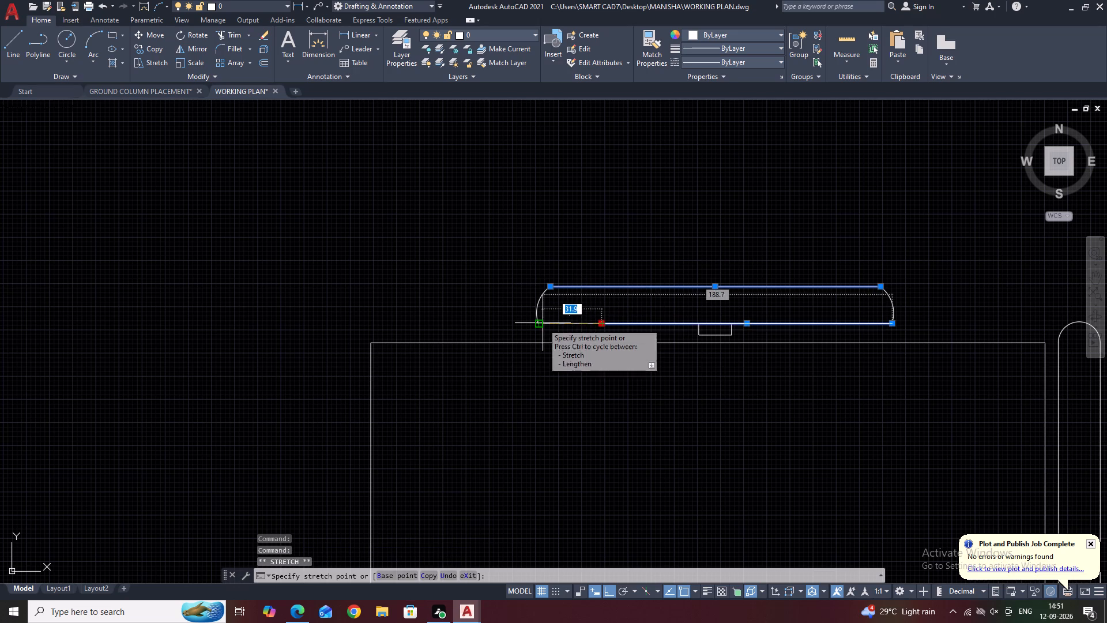
{"action": "left_click", "coordinate": [543, 323]}
{"action": "right_click", "coordinate": [578, 315]}
{"action": "left_click", "coordinate": [623, 493]}
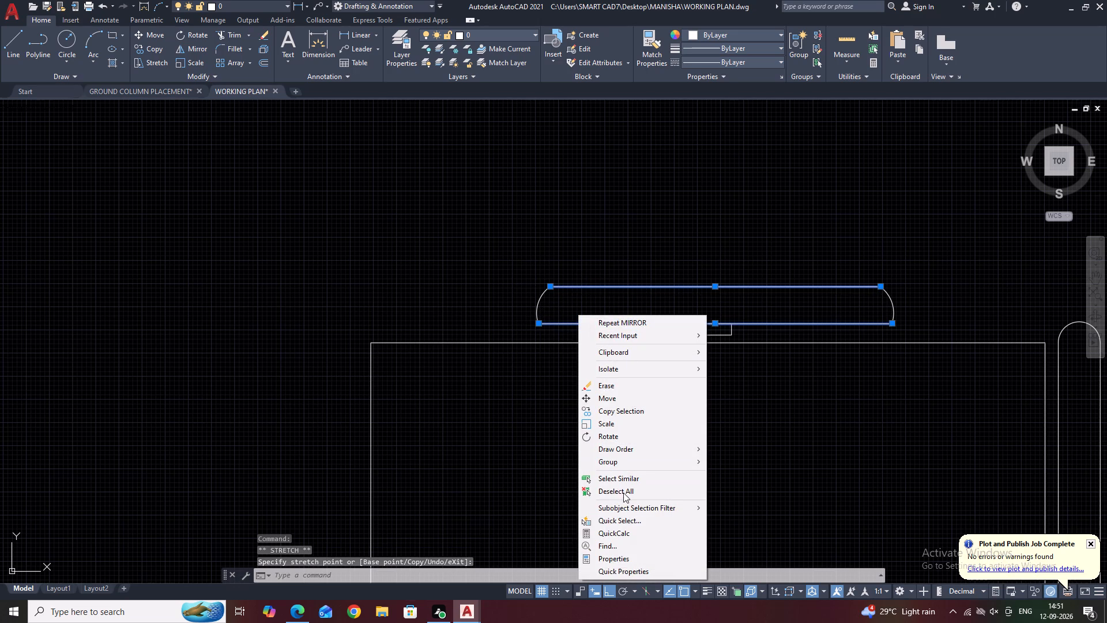
Mirror the rounded armrest to the chair's left side about the seat's vertical centre line, keeping the original.
{"action": "scroll", "coordinate": [752, 381], "scroll_direction": "down", "scroll_amount": 2}
{"action": "scroll", "coordinate": [928, 402], "scroll_direction": "down", "scroll_amount": 2}
{"action": "middle_click_drag", "start_coordinate": [970, 380], "coordinate": [922, 248]}
{"action": "scroll", "coordinate": [962, 347], "scroll_direction": "down", "scroll_amount": 1}
{"action": "scroll", "coordinate": [922, 257], "scroll_direction": "up", "scroll_amount": 2}
{"action": "left_click", "coordinate": [898, 232]}
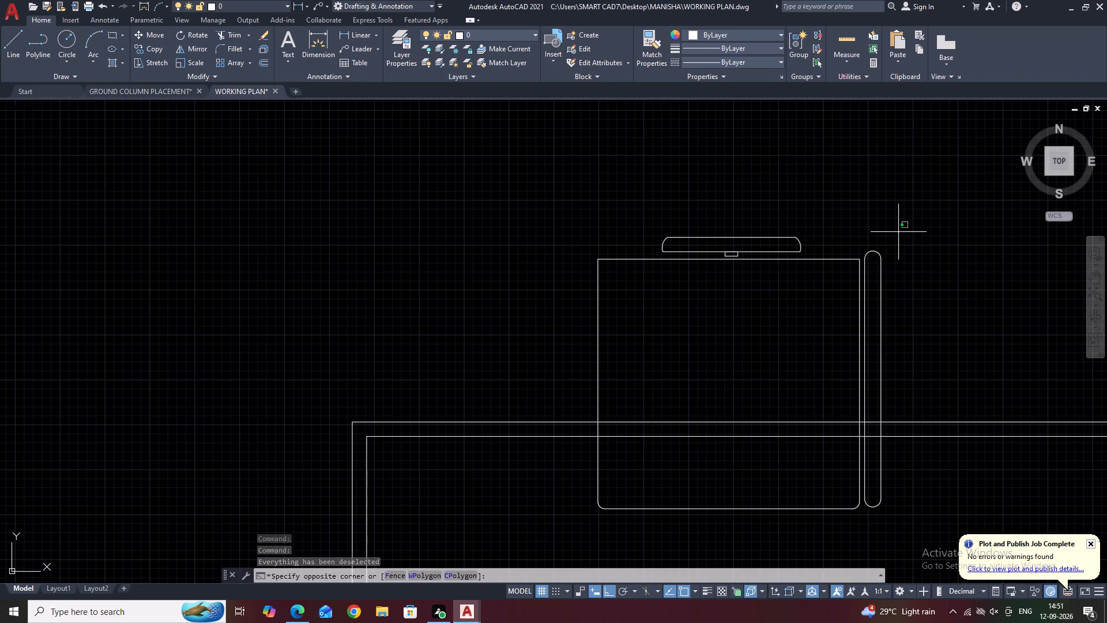
{"action": "left_click", "coordinate": [864, 303]}
{"action": "scroll", "coordinate": [903, 524], "scroll_direction": "up", "scroll_amount": 2}
{"action": "left_click_drag", "start_coordinate": [888, 512], "coordinate": [878, 501]}
{"action": "left_click", "coordinate": [839, 464]}
{"action": "scroll", "coordinate": [858, 408], "scroll_direction": "down", "scroll_amount": 3}
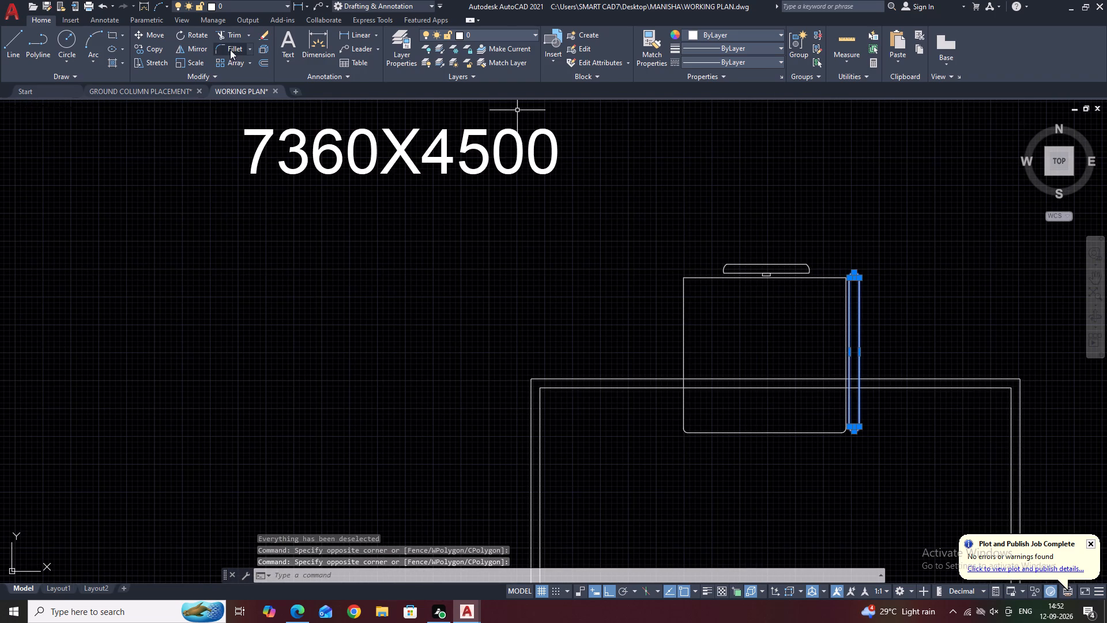
{"action": "left_click", "coordinate": [189, 48]}
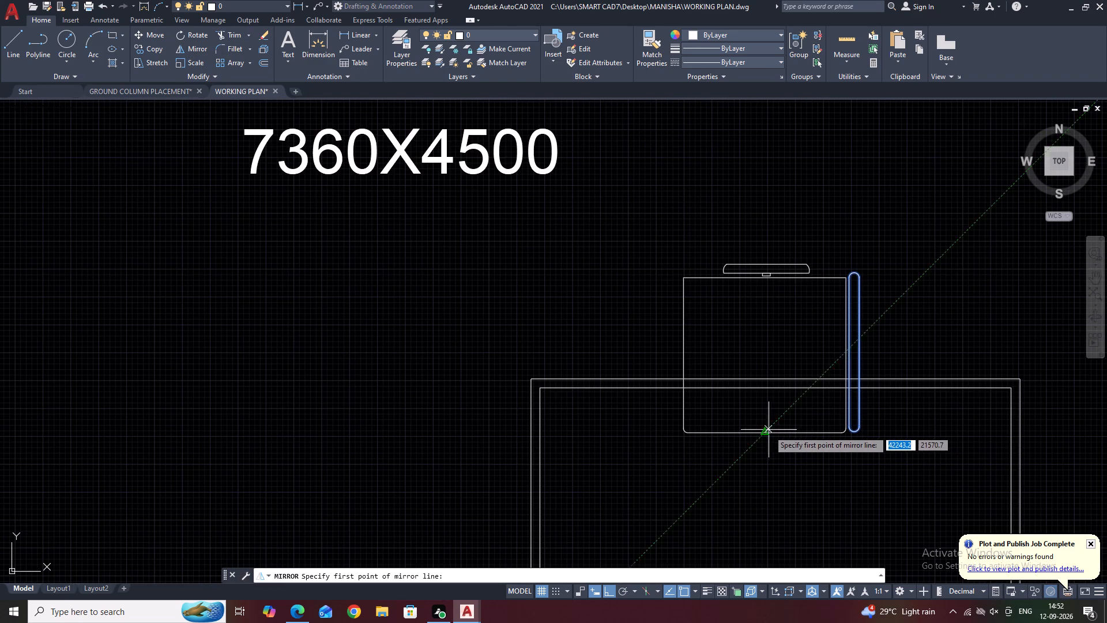
{"action": "left_click", "coordinate": [766, 432]}
{"action": "left_click", "coordinate": [767, 278]}
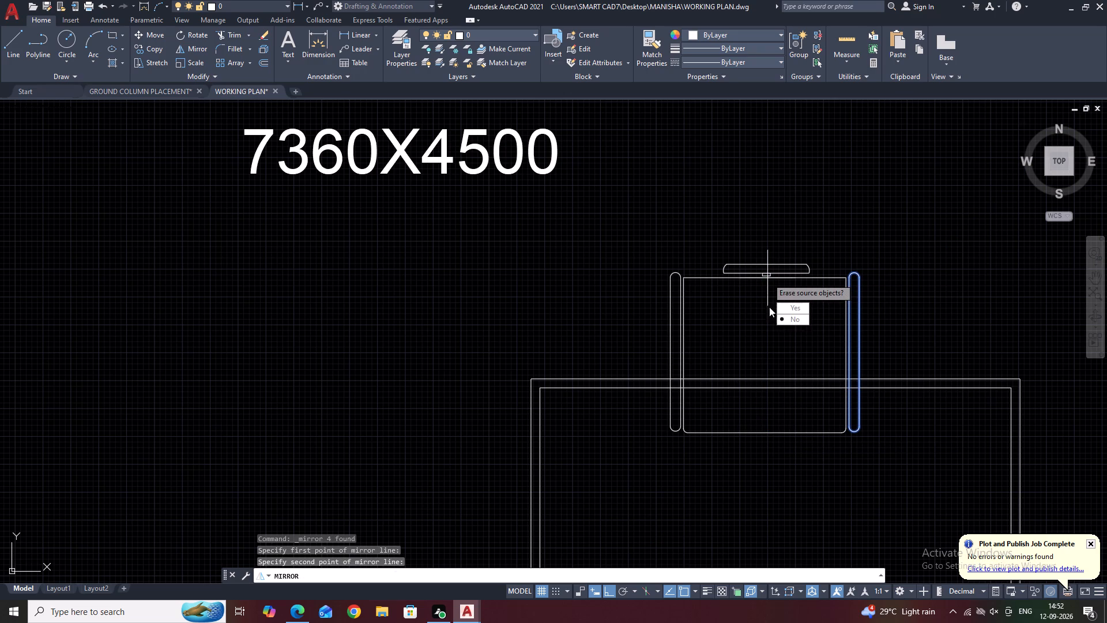
{"action": "left_click_drag", "start_coordinate": [786, 320], "coordinate": [767, 278]}
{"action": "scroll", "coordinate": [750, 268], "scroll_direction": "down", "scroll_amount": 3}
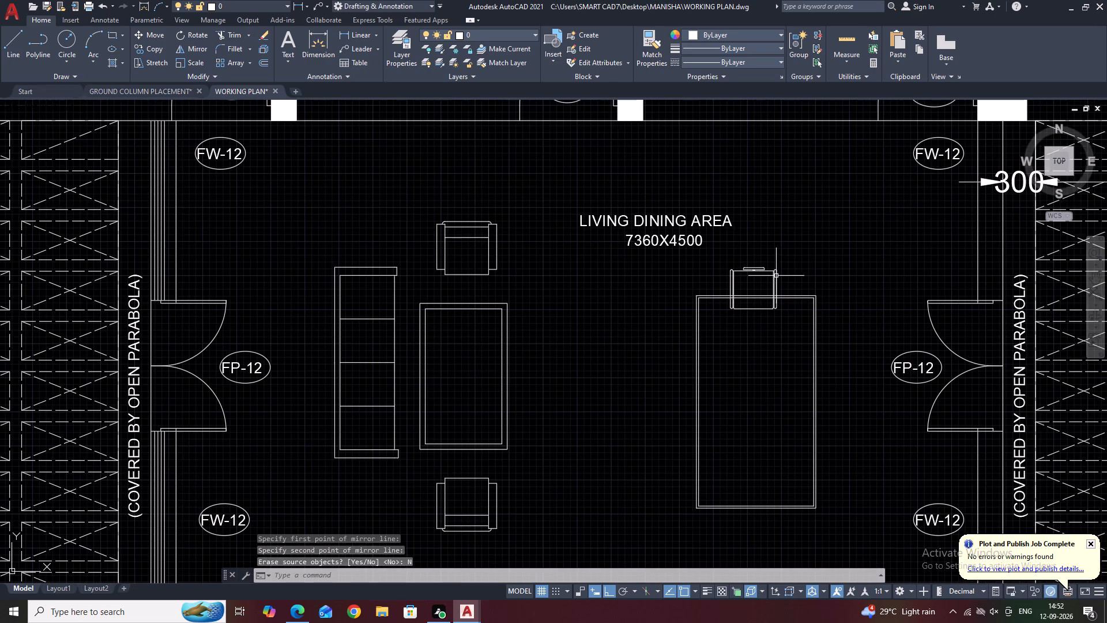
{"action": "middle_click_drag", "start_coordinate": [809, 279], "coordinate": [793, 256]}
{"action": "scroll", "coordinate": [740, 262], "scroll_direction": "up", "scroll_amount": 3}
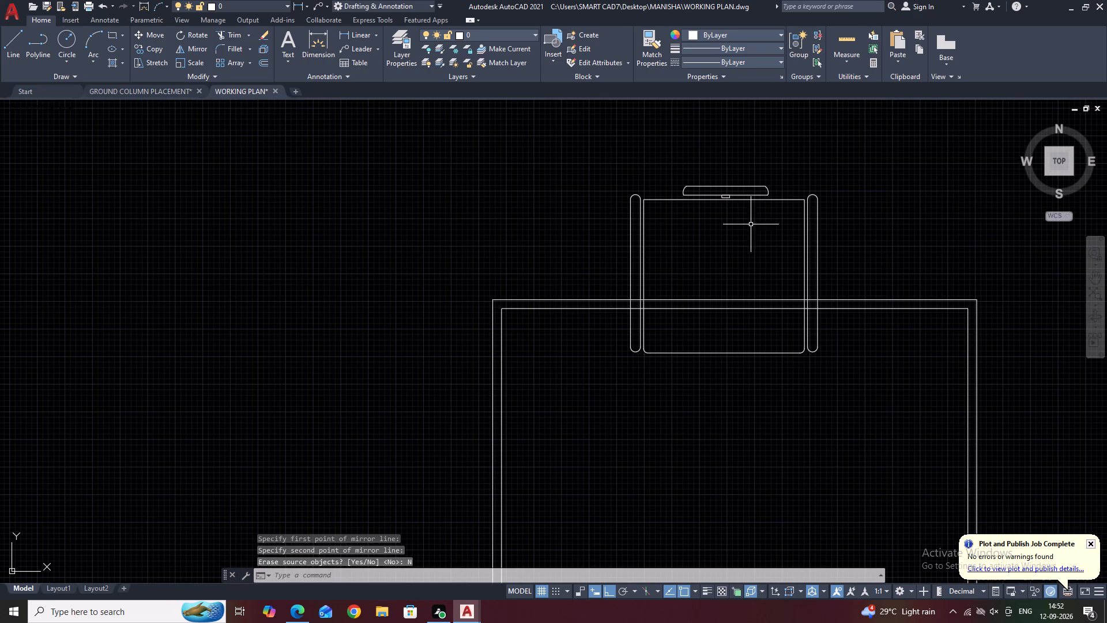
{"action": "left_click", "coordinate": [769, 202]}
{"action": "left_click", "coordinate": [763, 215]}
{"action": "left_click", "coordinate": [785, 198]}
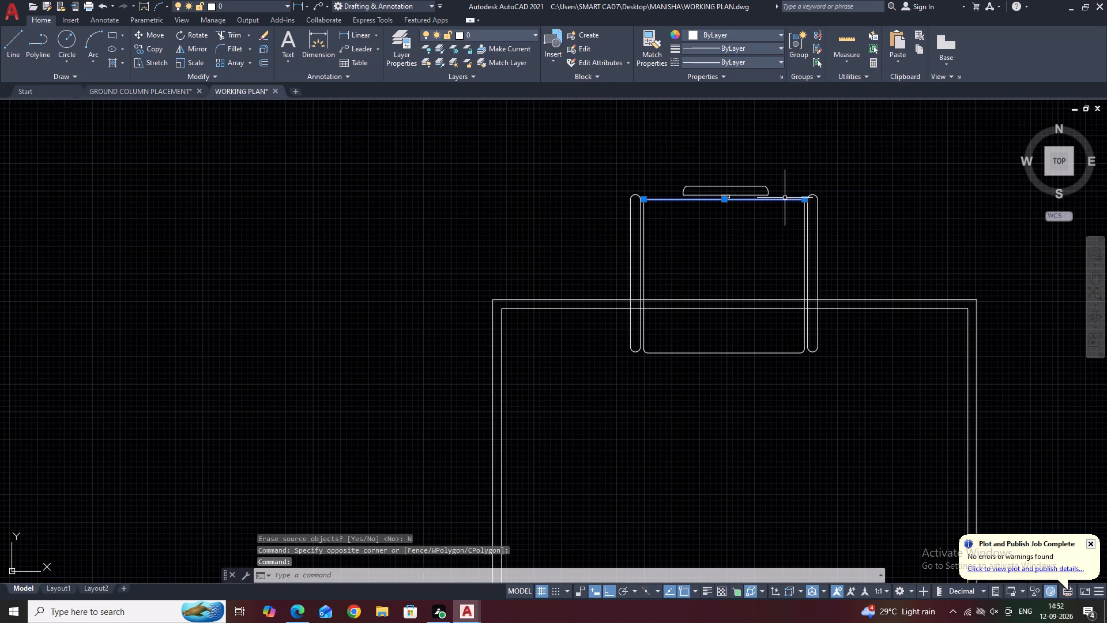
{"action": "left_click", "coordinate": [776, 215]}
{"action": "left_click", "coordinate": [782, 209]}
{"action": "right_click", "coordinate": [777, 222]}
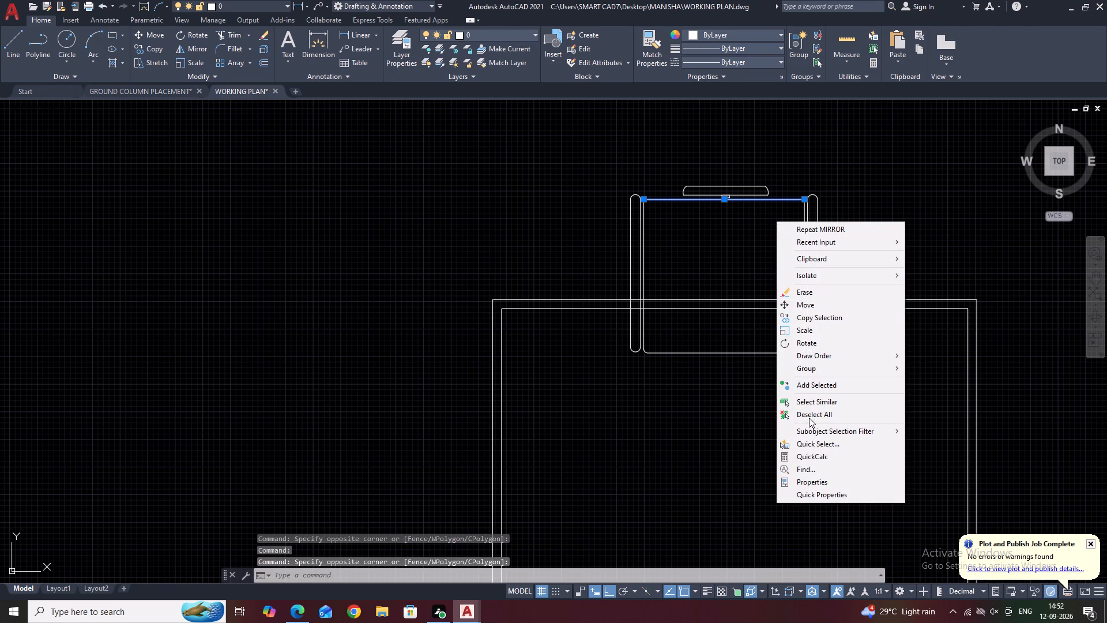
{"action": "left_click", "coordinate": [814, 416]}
Mirror the whole dining chair to the table's lower end about the table's horizontal centre line, keeping the original.
{"action": "scroll", "coordinate": [842, 250], "scroll_direction": "down", "scroll_amount": 2}
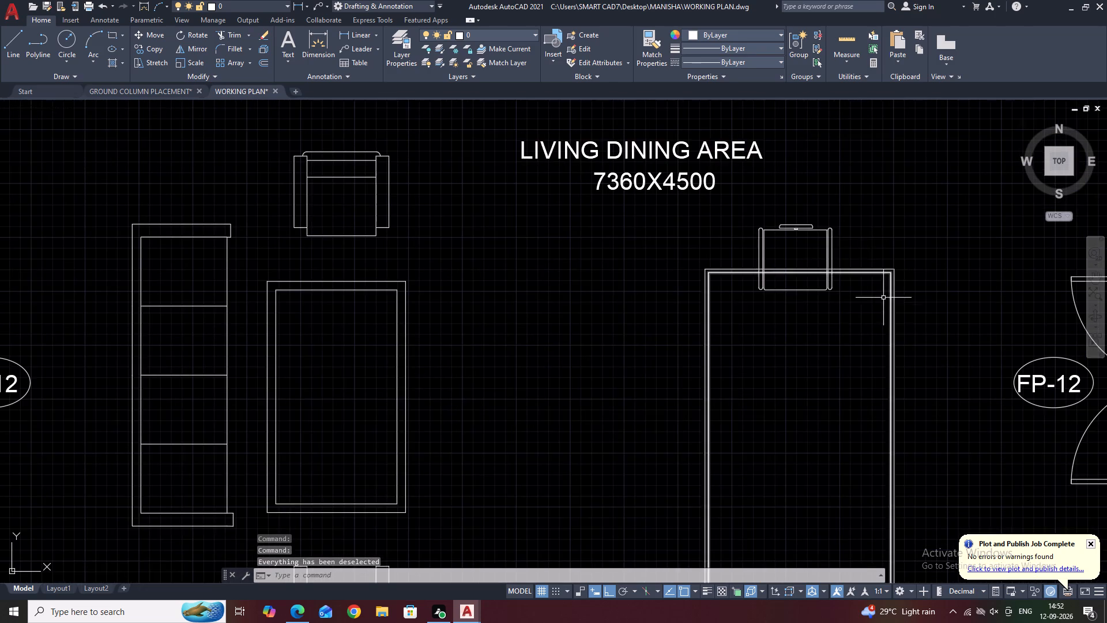
{"action": "middle_click_drag", "start_coordinate": [893, 305], "coordinate": [849, 245]}
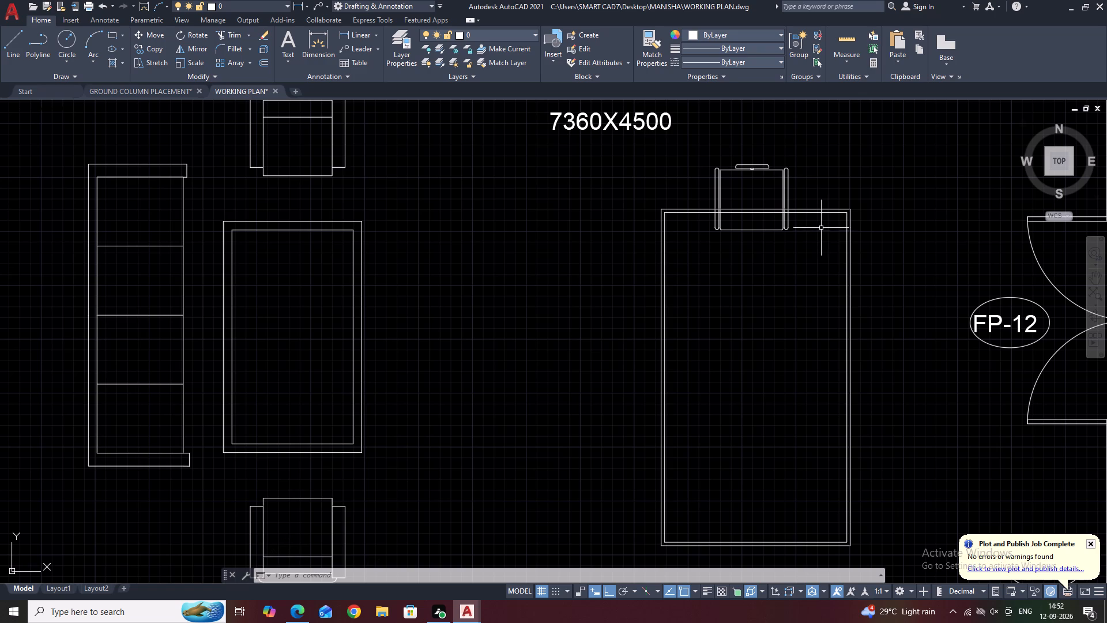
{"action": "left_click", "coordinate": [694, 144]}
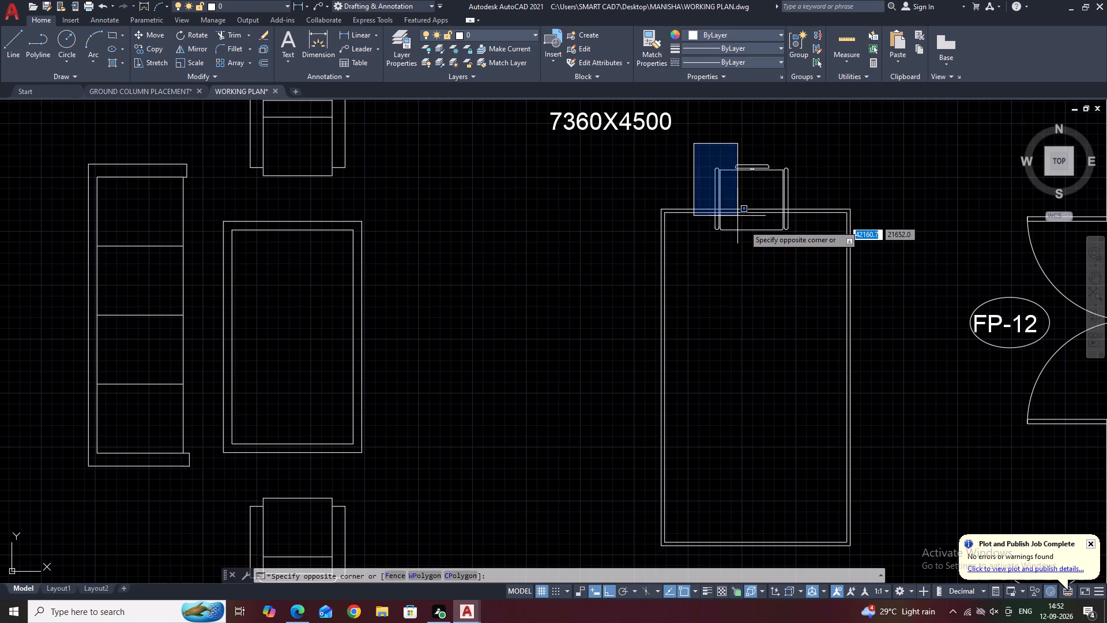
{"action": "left_click", "coordinate": [801, 257]}
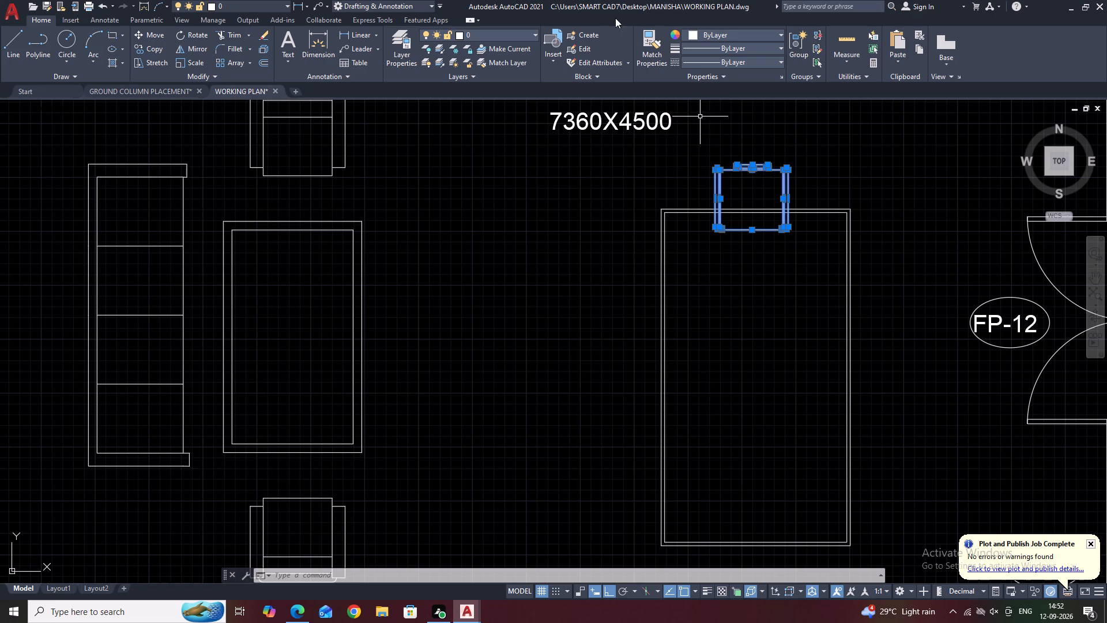
{"action": "left_click", "coordinate": [191, 47]}
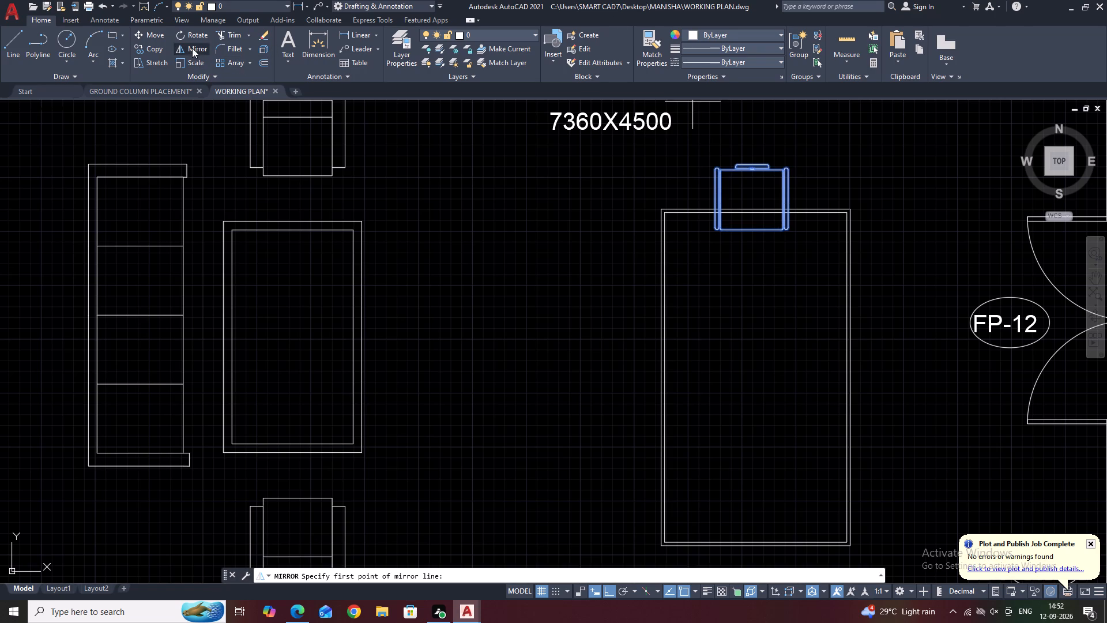
{"action": "left_click", "coordinate": [848, 377]}
{"action": "left_click", "coordinate": [933, 381]}
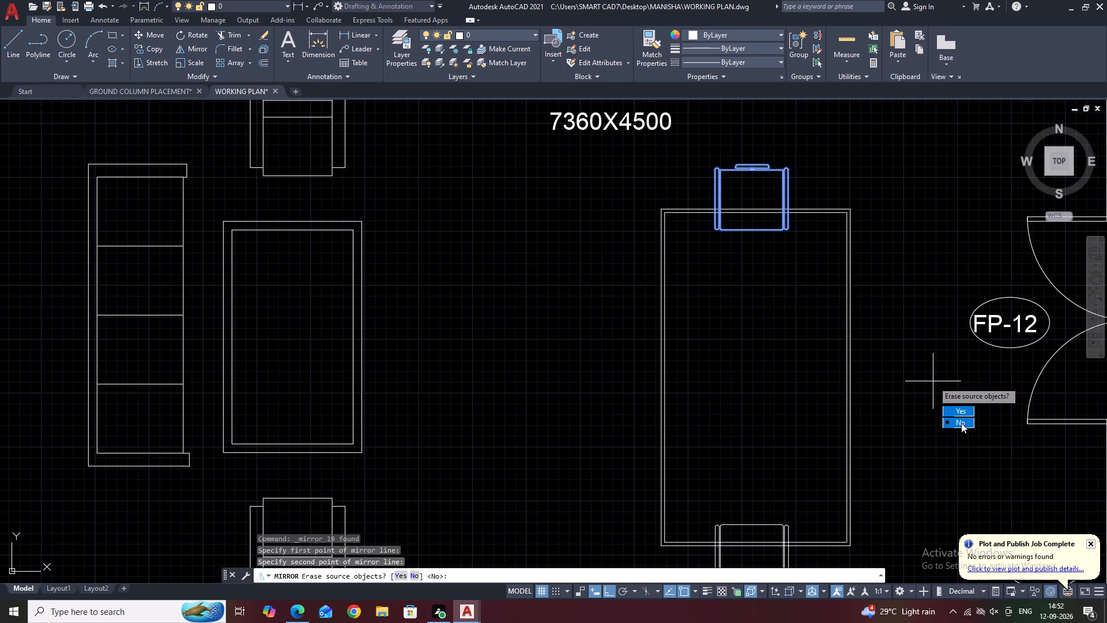
{"action": "left_click_drag", "start_coordinate": [962, 423], "coordinate": [933, 381]}
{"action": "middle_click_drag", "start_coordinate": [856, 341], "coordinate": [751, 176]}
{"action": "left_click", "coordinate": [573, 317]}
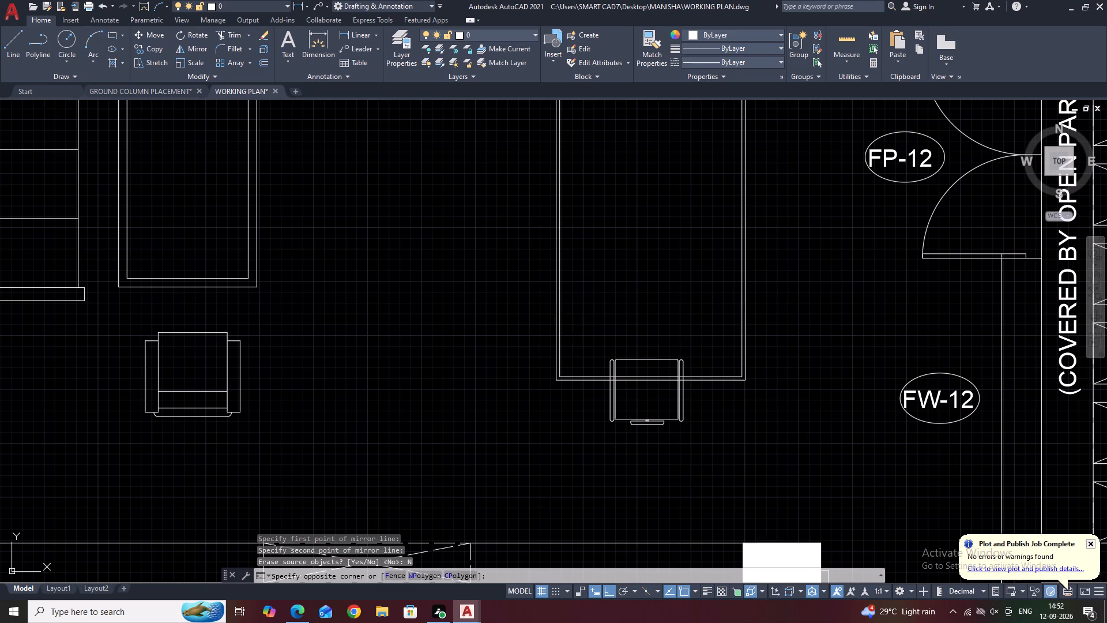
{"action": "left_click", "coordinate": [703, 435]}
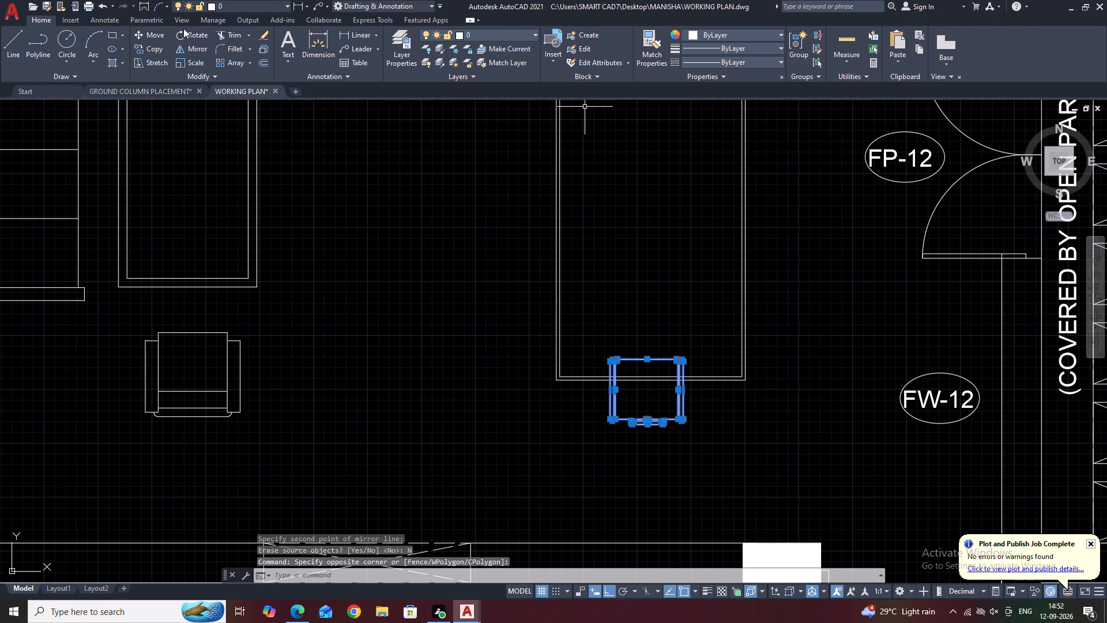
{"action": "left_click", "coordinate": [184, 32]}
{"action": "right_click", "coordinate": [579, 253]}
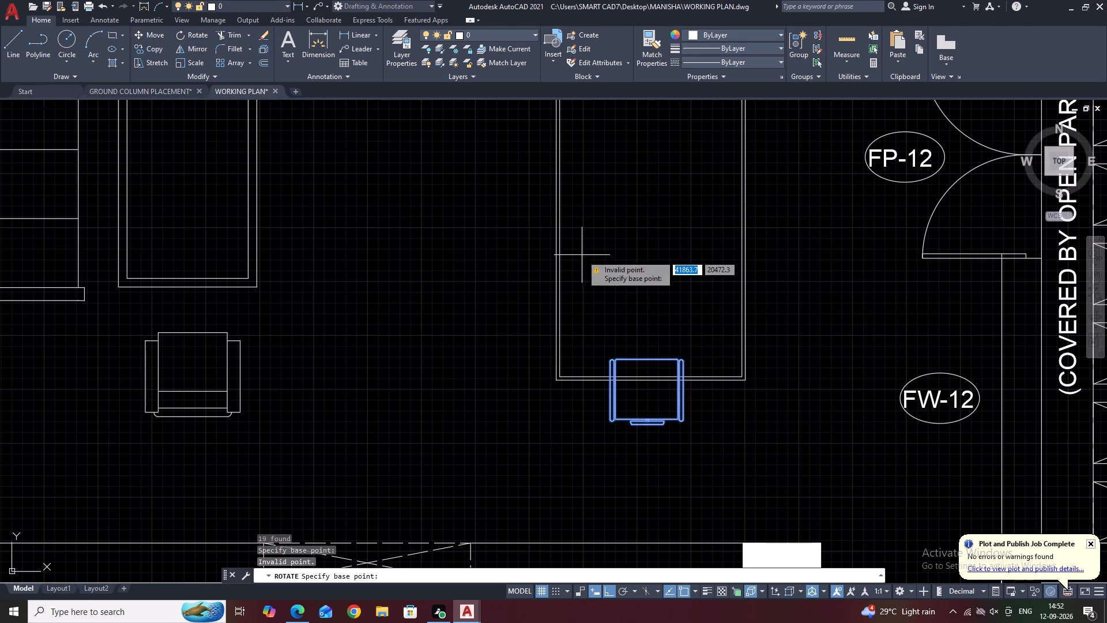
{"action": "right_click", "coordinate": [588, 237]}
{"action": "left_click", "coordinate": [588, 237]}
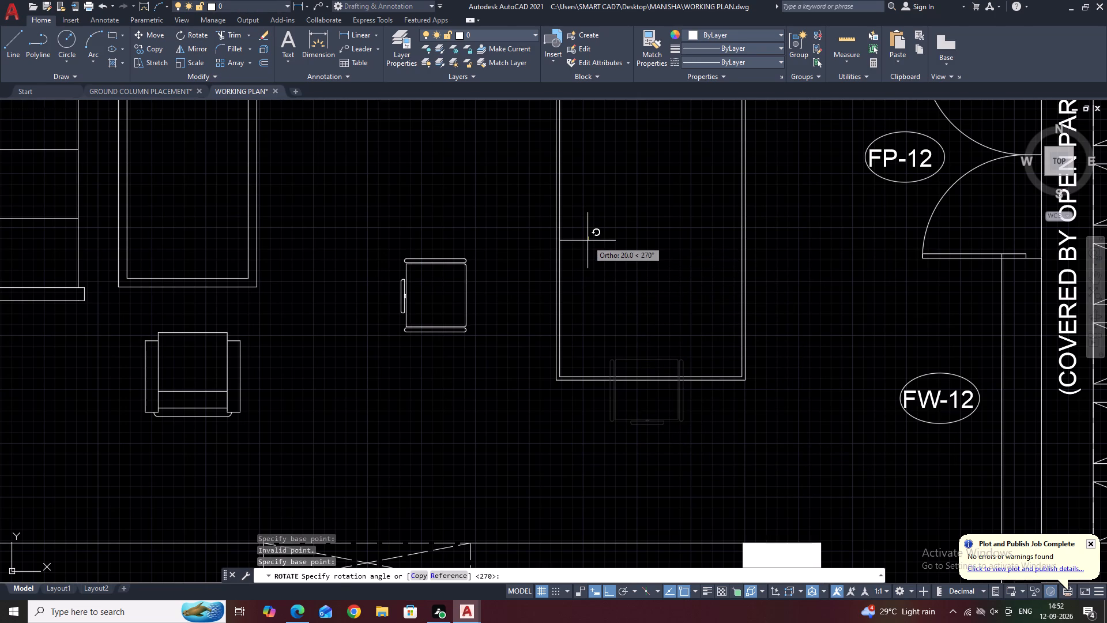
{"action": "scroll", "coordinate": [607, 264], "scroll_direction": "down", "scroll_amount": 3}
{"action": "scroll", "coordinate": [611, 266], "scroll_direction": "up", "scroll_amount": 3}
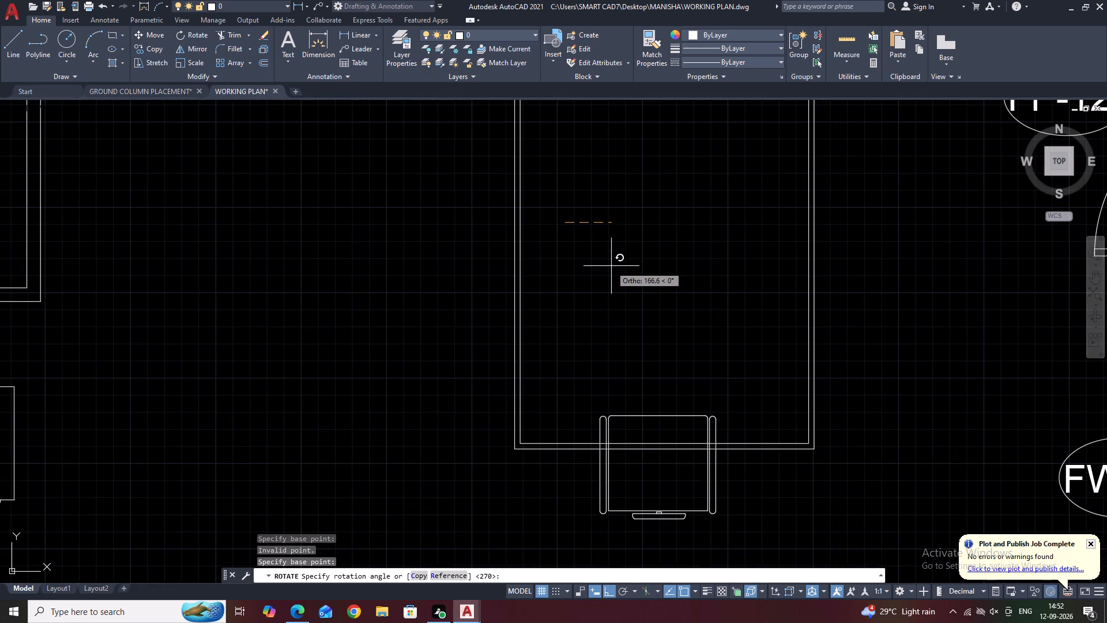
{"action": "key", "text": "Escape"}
Copy the dining chair at the table's lower end about 1300 mm horizontally to the left, onto the clear floor.
{"action": "scroll", "coordinate": [630, 266], "scroll_direction": "down", "scroll_amount": 4}
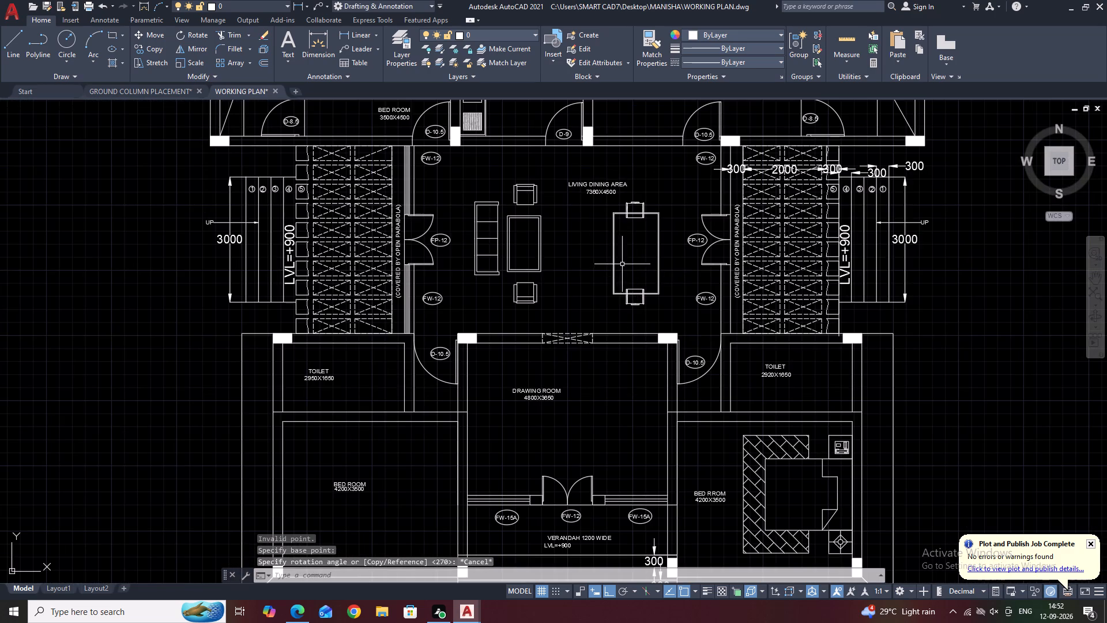
{"action": "left_click_drag", "start_coordinate": [617, 264], "coordinate": [615, 269]}
{"action": "left_click", "coordinate": [657, 331]}
{"action": "middle_click_drag", "start_coordinate": [657, 299], "coordinate": [743, 412]}
{"action": "key", "text": "c"}
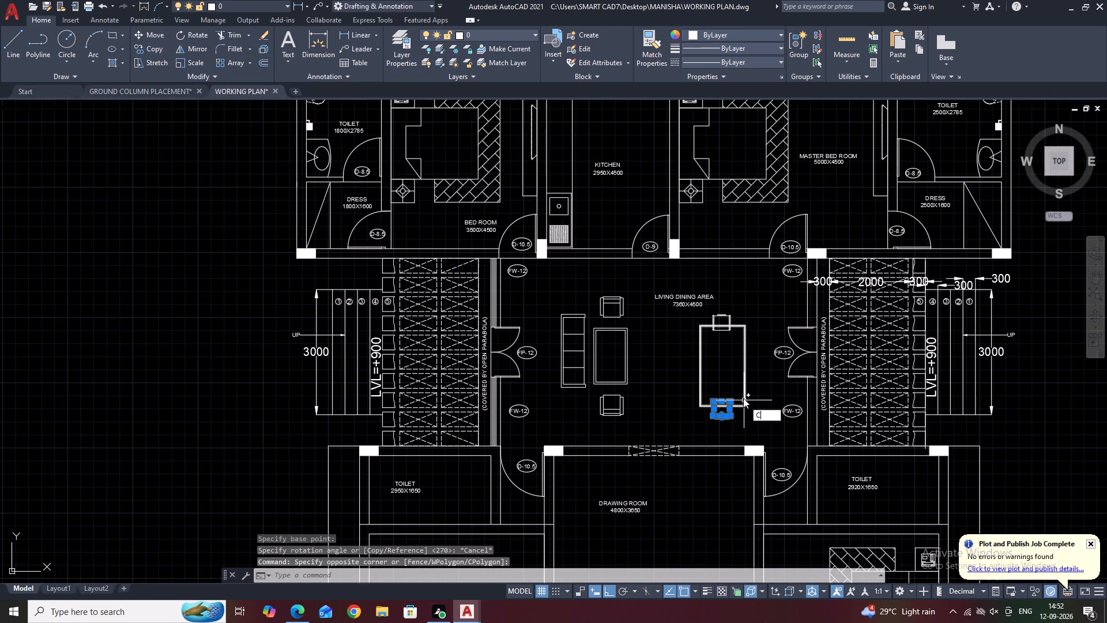
{"action": "key", "text": "o"}
{"action": "key", "text": "space"}
{"action": "left_click_drag", "start_coordinate": [742, 396], "coordinate": [733, 392]}
{"action": "left_click", "coordinate": [688, 350]}
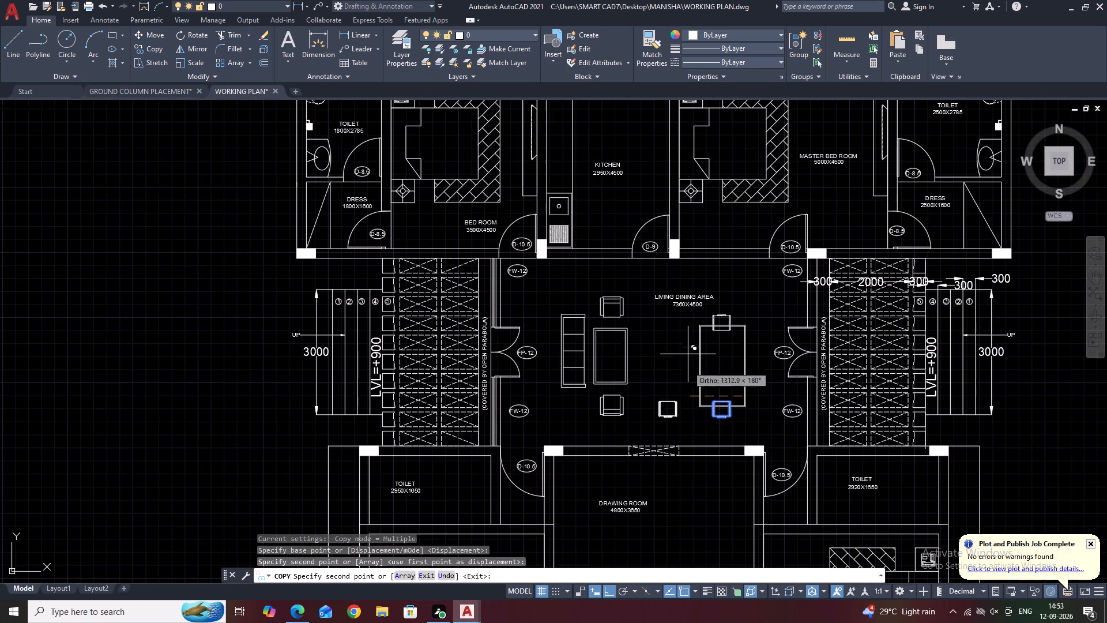
{"action": "key", "text": "Escape"}
Rotate the copied chair by 270° so that its backrest faces left, away from the dining table.
{"action": "scroll", "coordinate": [666, 434], "scroll_direction": "up", "scroll_amount": 2}
{"action": "left_click", "coordinate": [634, 307]}
{"action": "left_click", "coordinate": [716, 408]}
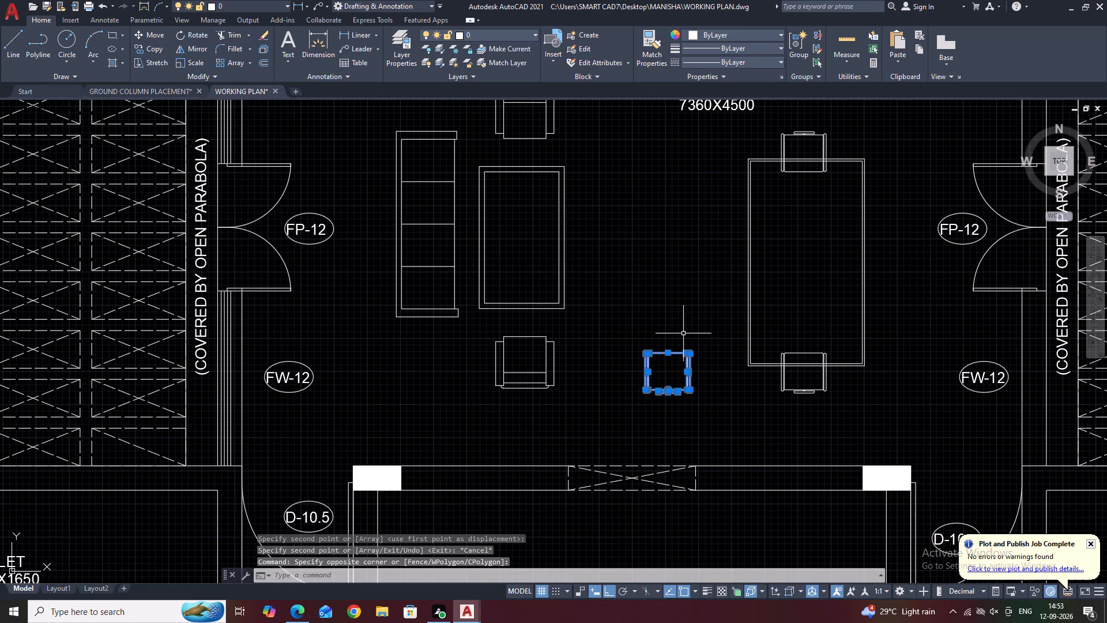
{"action": "type", "text": "RO"}
{"action": "key", "text": "space"}
{"action": "left_click", "coordinate": [686, 329]}
{"action": "left_click", "coordinate": [697, 415]}
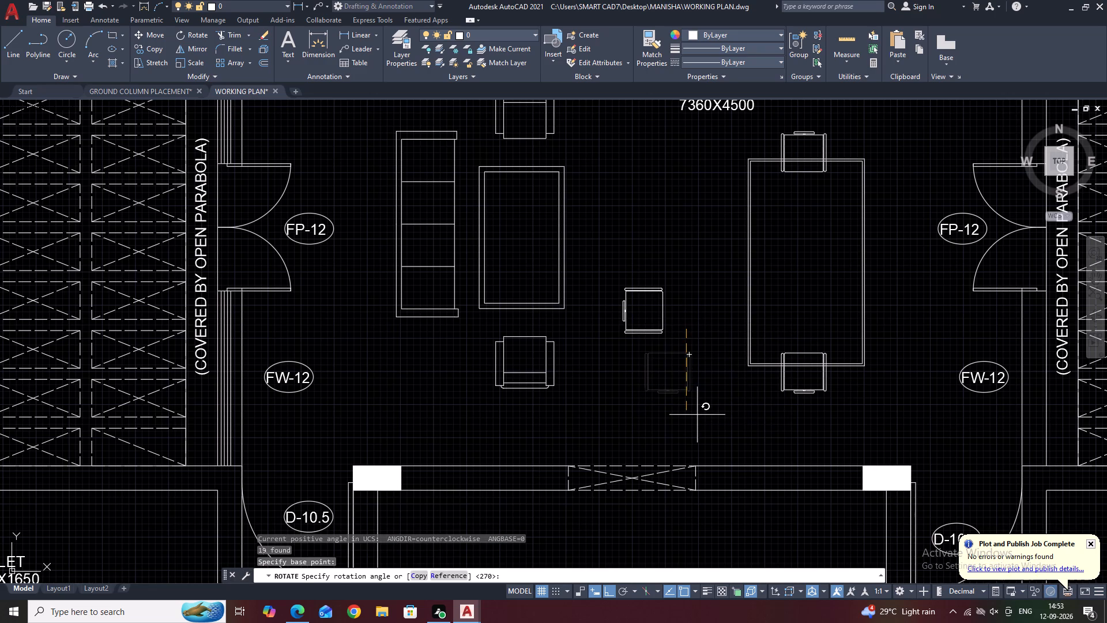
Move the rotated chair horizontally to the dining table so its seat front overlaps the table's left long edge.
{"action": "left_click", "coordinate": [702, 259]}
{"action": "left_click", "coordinate": [599, 359]}
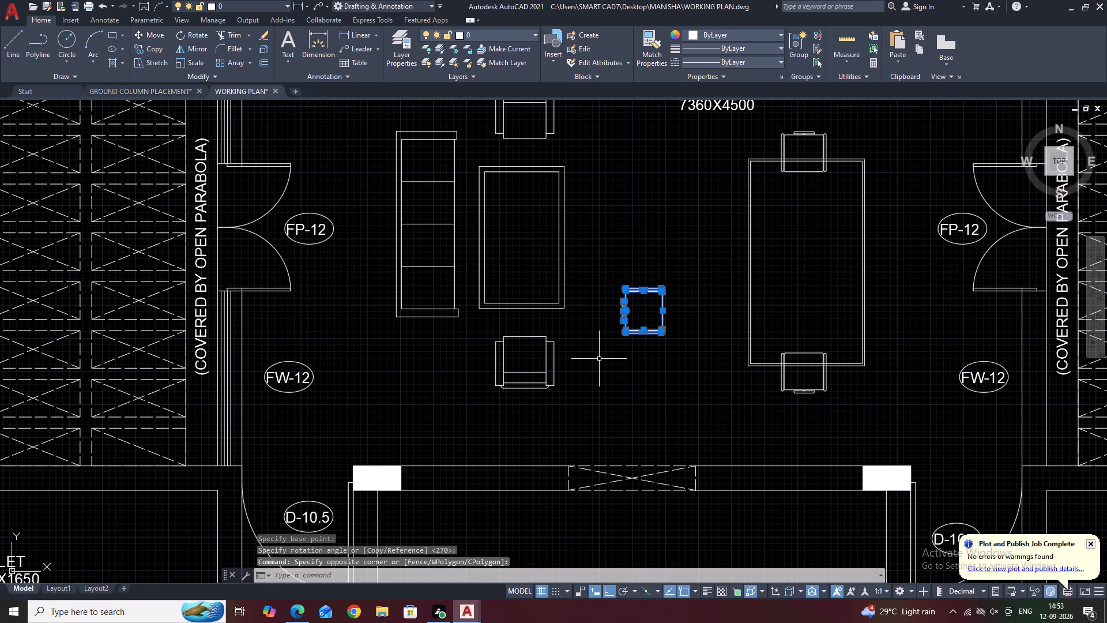
{"action": "key", "text": "m"}
{"action": "key", "text": "space"}
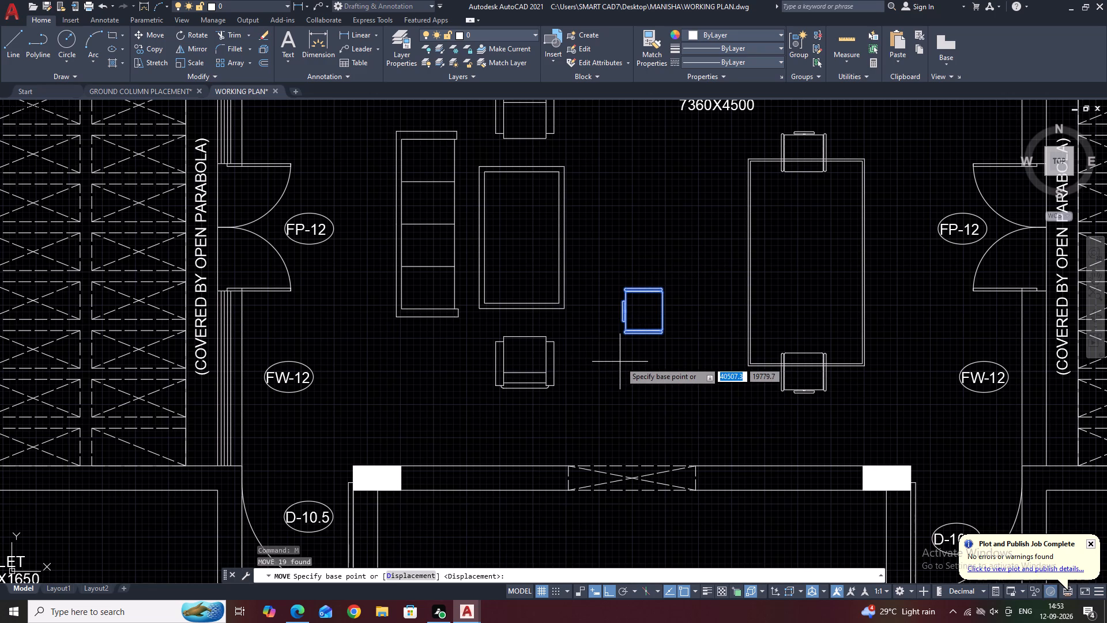
{"action": "left_click", "coordinate": [661, 311]}
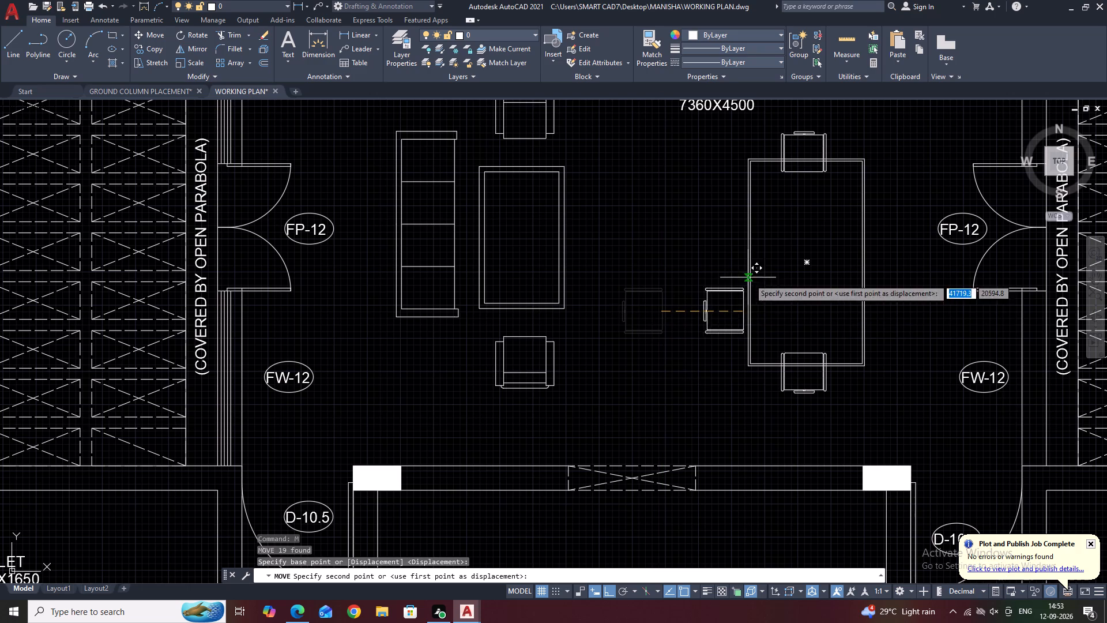
{"action": "left_click", "coordinate": [764, 311]}
Move the left side chair slightly up along the dining table's long edge, keeping it below the table's middle.
{"action": "scroll", "coordinate": [694, 276], "scroll_direction": "up", "scroll_amount": 1}
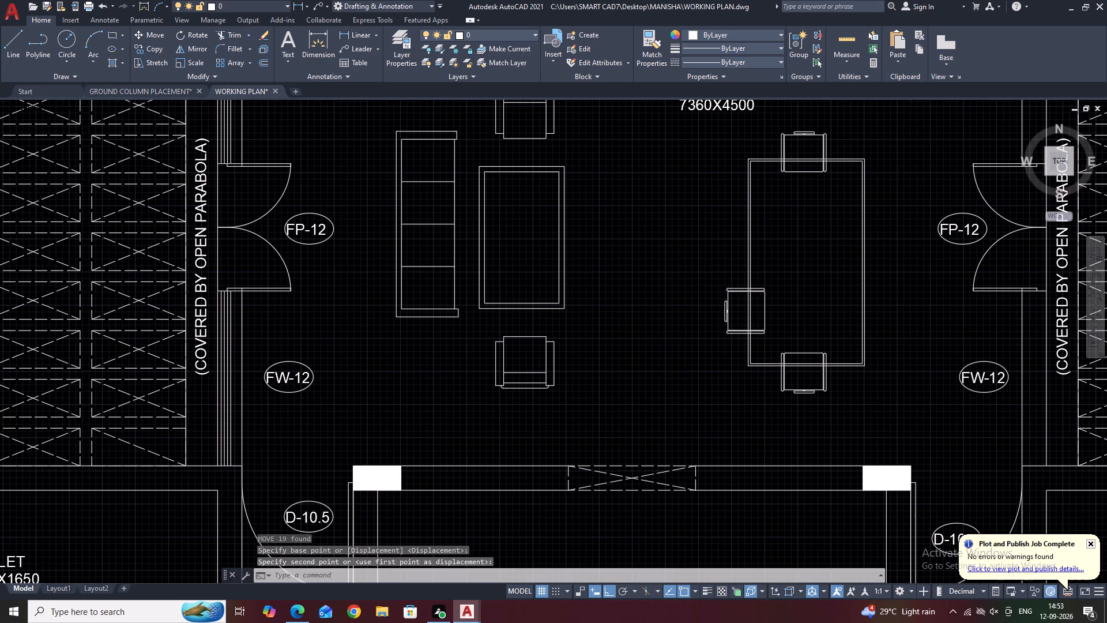
{"action": "scroll", "coordinate": [694, 275], "scroll_direction": "up", "scroll_amount": 1}
{"action": "left_click", "coordinate": [715, 245]}
{"action": "left_click", "coordinate": [895, 449]}
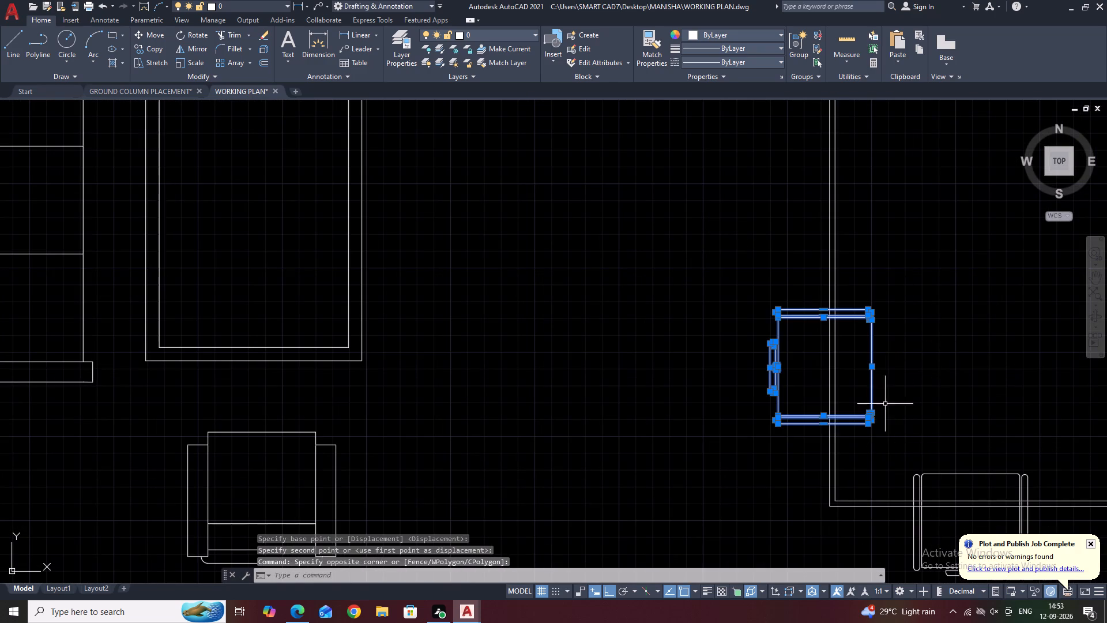
{"action": "middle_click_drag", "start_coordinate": [912, 283], "coordinate": [849, 356]}
{"action": "key", "text": "m"}
{"action": "key", "text": "space"}
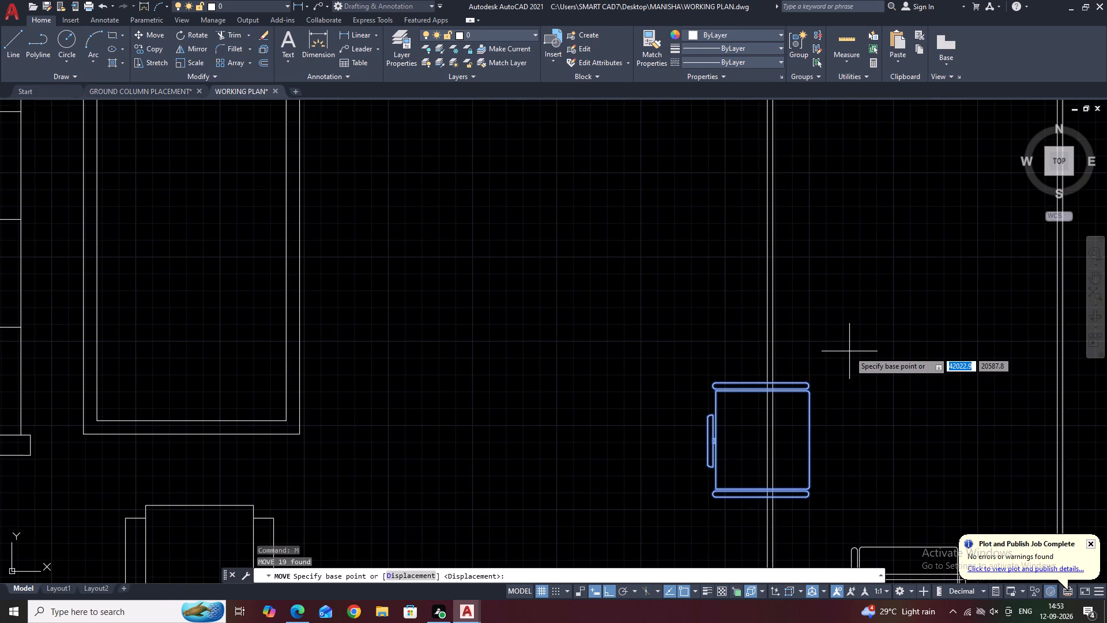
{"action": "left_click", "coordinate": [849, 351]}
{"action": "left_click", "coordinate": [846, 305]}
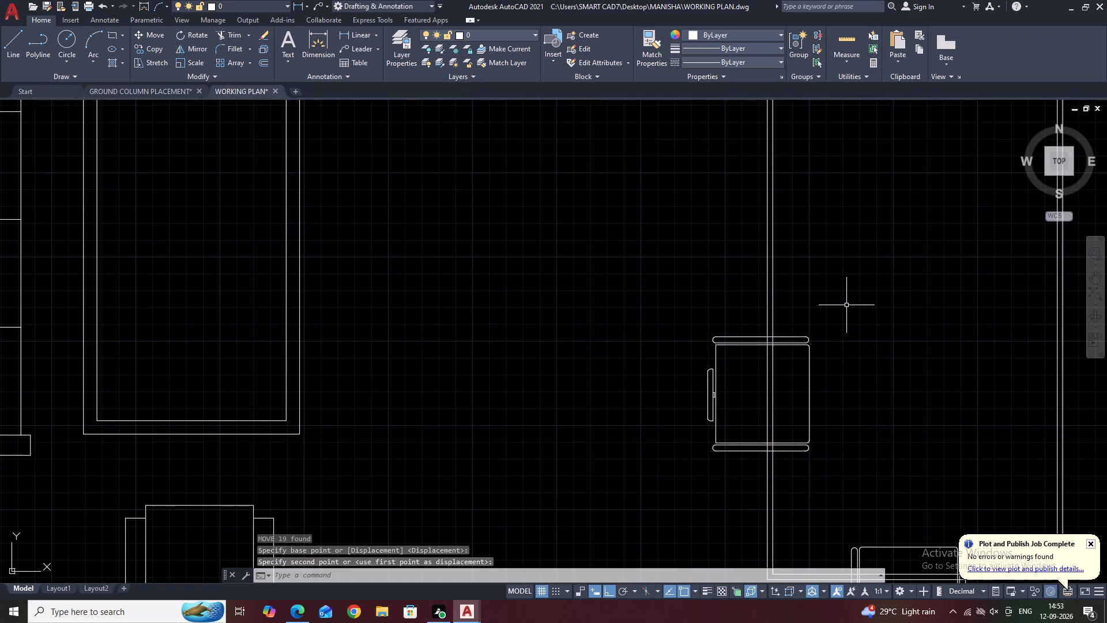
Mirror the left side chair upward about the dining table's horizontal centre line, keeping the original.
{"action": "left_click", "coordinate": [580, 268]}
{"action": "left_click", "coordinate": [880, 502]}
{"action": "middle_click_drag", "start_coordinate": [853, 316], "coordinate": [818, 438]}
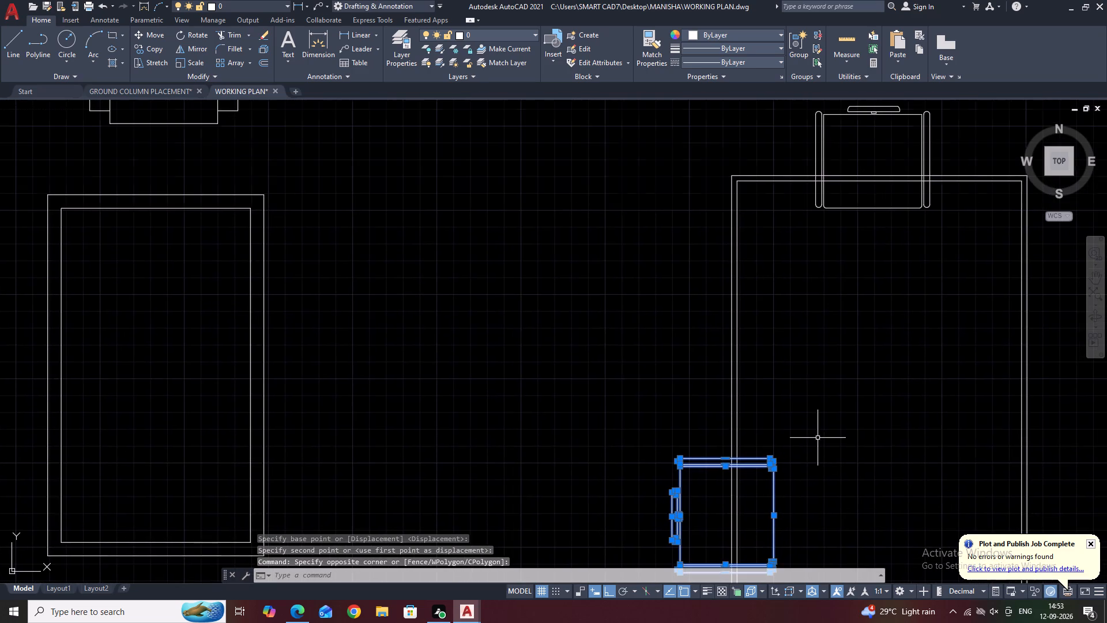
{"action": "type", "text": "MI"}
{"action": "key", "text": "space"}
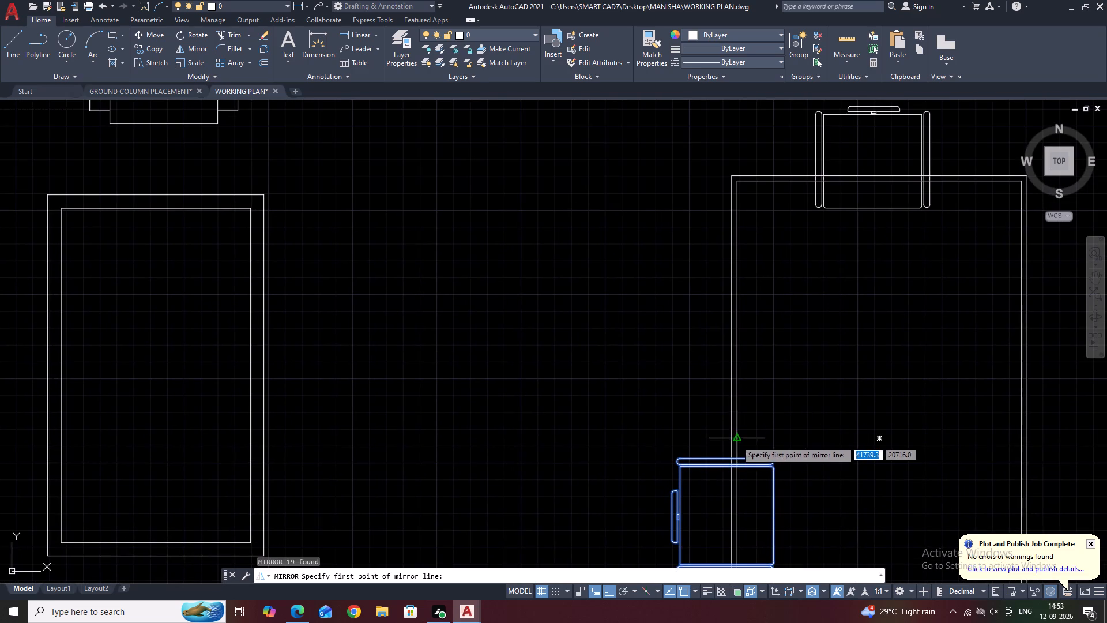
{"action": "left_click", "coordinate": [736, 440]}
{"action": "left_click", "coordinate": [841, 426]}
{"action": "left_click_drag", "start_coordinate": [863, 470], "coordinate": [841, 426]}
Mirror both left side chairs across the dining table's vertical centre line to its right long edge, keeping the originals.
{"action": "scroll", "coordinate": [818, 351], "scroll_direction": "down", "scroll_amount": 3}
{"action": "middle_click_drag", "start_coordinate": [879, 344], "coordinate": [801, 272]}
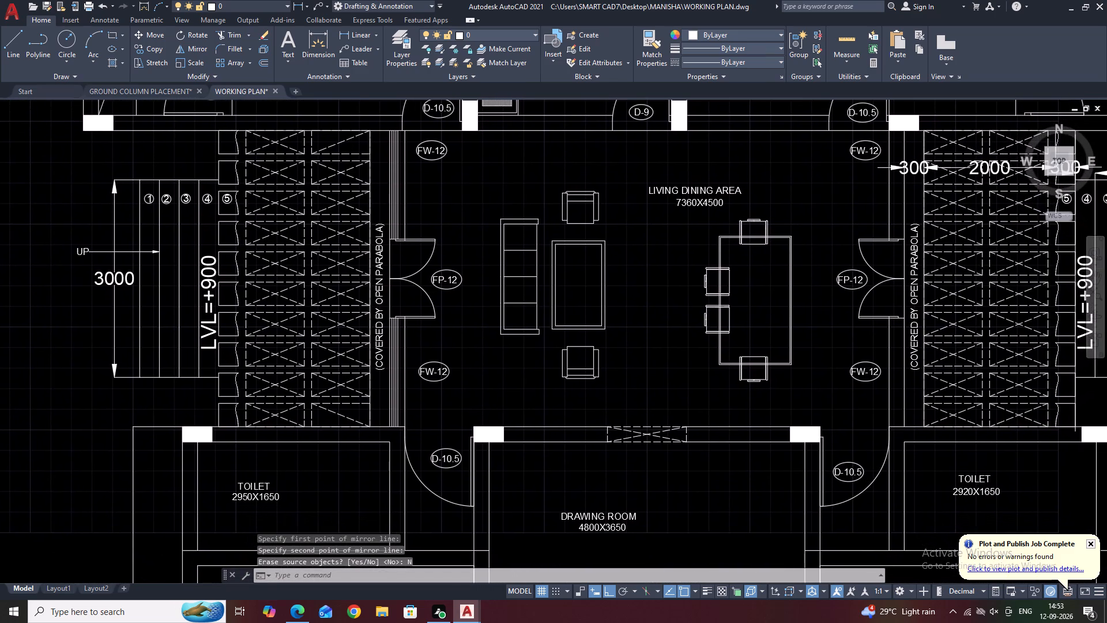
{"action": "scroll", "coordinate": [679, 264], "scroll_direction": "up", "scroll_amount": 1}
{"action": "left_click", "coordinate": [689, 234]}
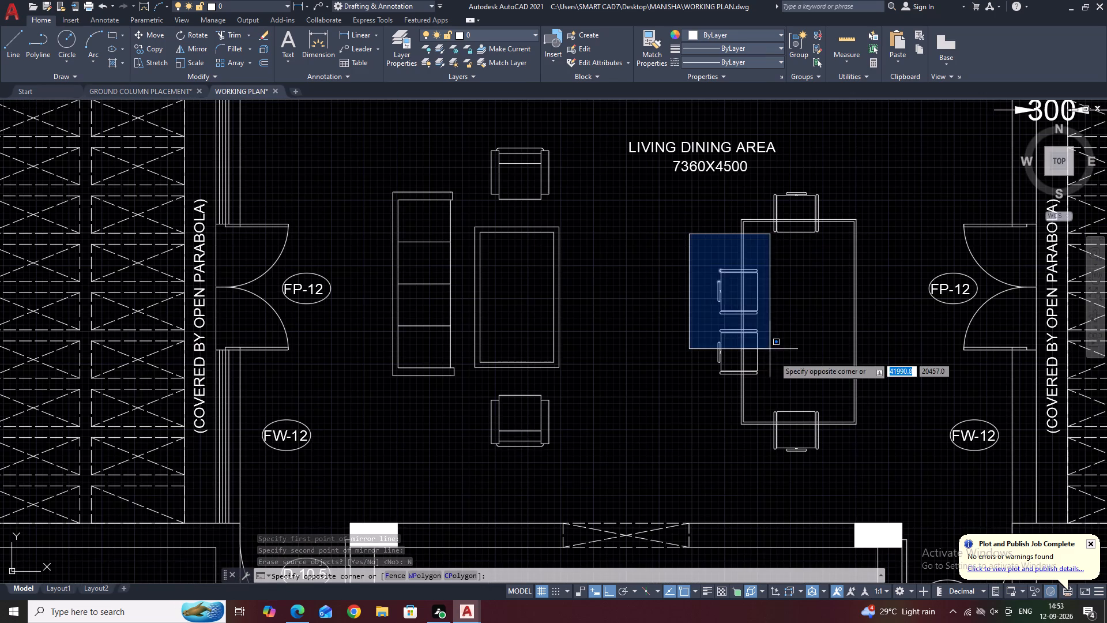
{"action": "left_click", "coordinate": [791, 410]}
{"action": "middle_click_drag", "start_coordinate": [684, 201], "coordinate": [692, 256]}
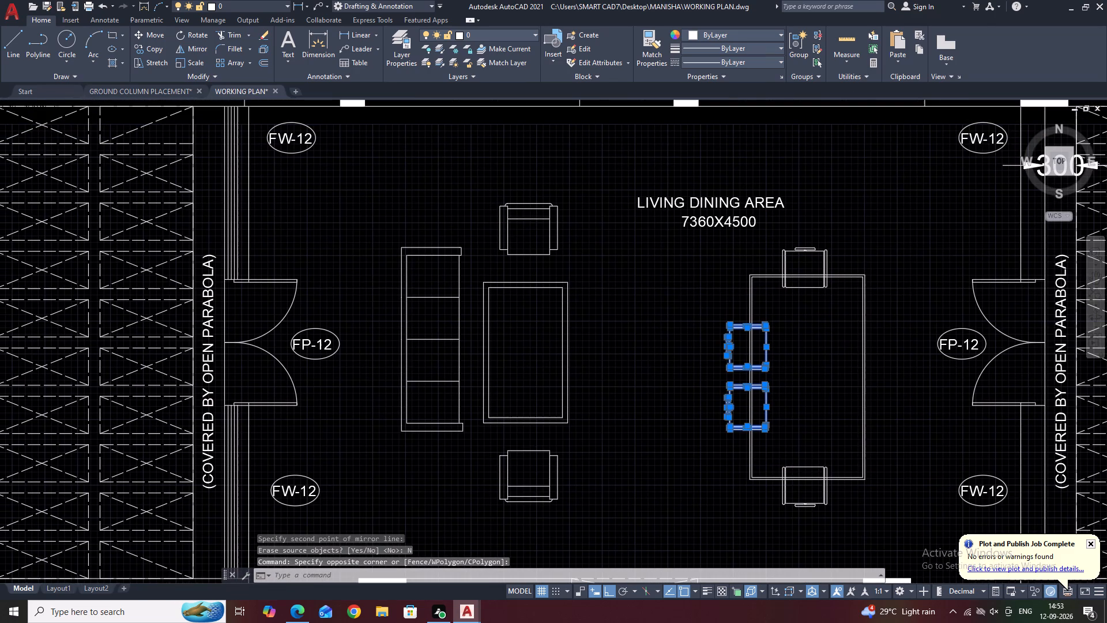
{"action": "key", "text": "m"}
{"action": "type", "text": "I"}
{"action": "key", "text": "space"}
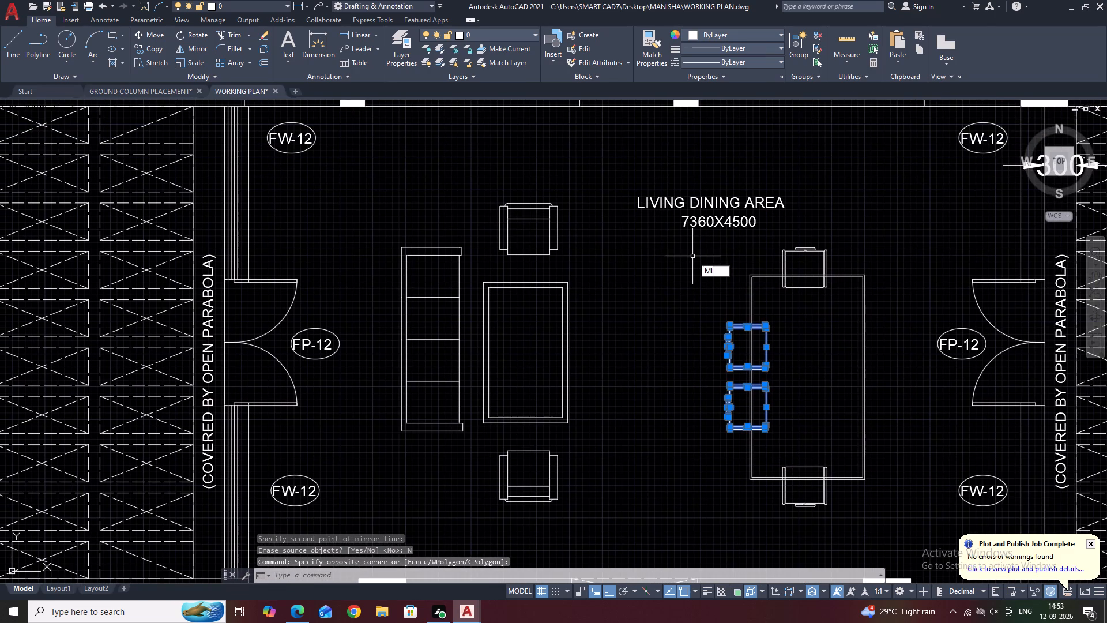
{"action": "left_click", "coordinate": [807, 479]}
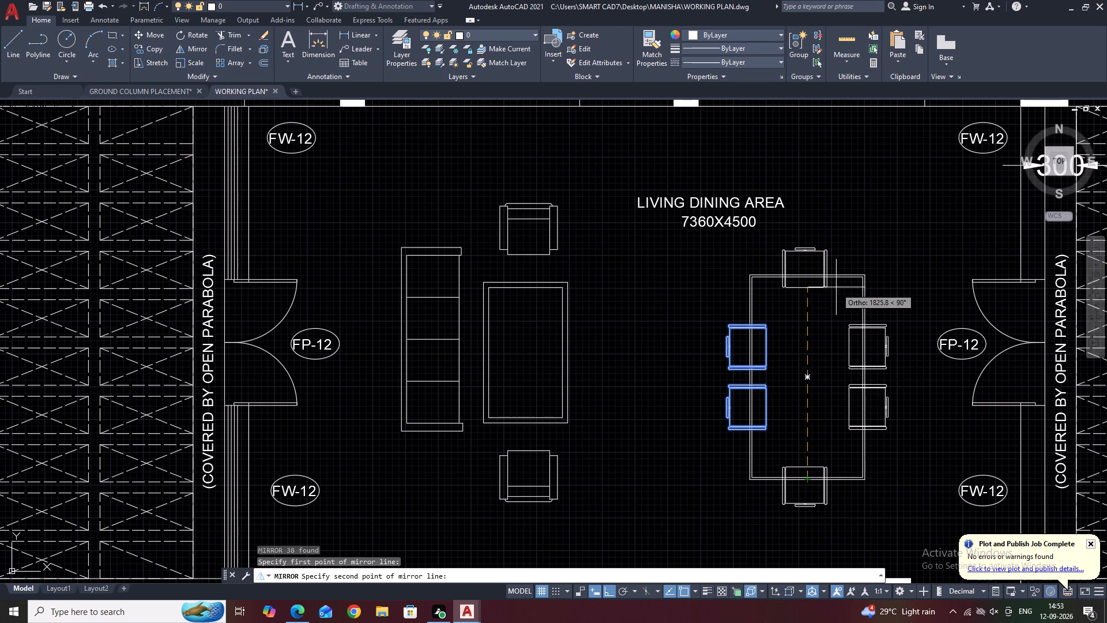
{"action": "left_click", "coordinate": [809, 274]}
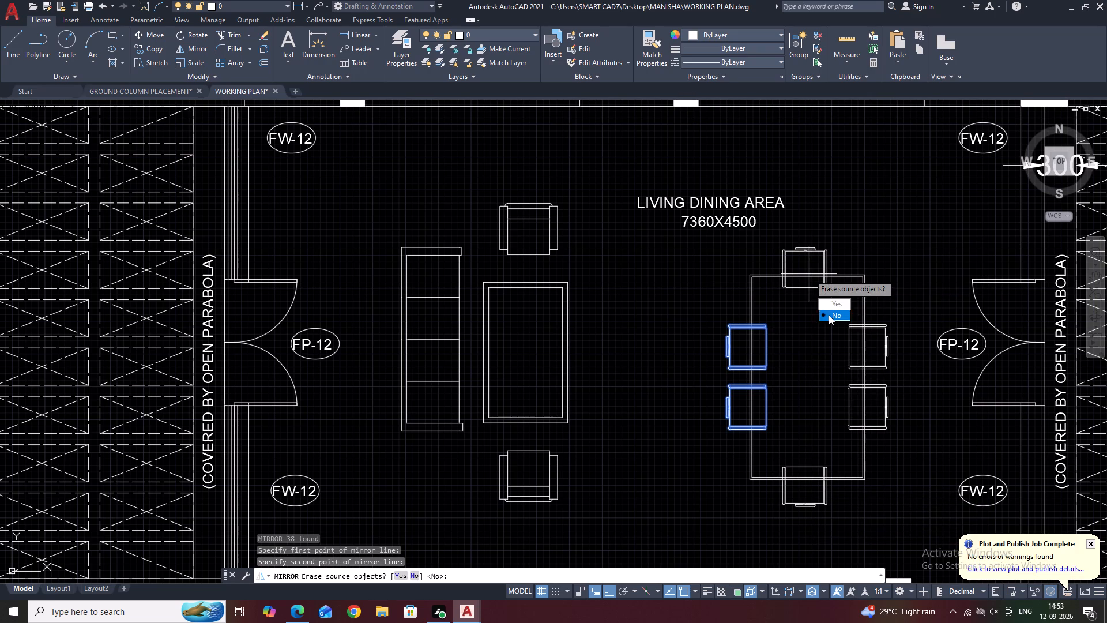
{"action": "left_click_drag", "start_coordinate": [830, 316], "coordinate": [809, 274]}
Move the two right side chairs slightly straight down along the dining table's long edge.
{"action": "middle_click_drag", "start_coordinate": [906, 339], "coordinate": [884, 229]}
{"action": "left_click", "coordinate": [813, 195]}
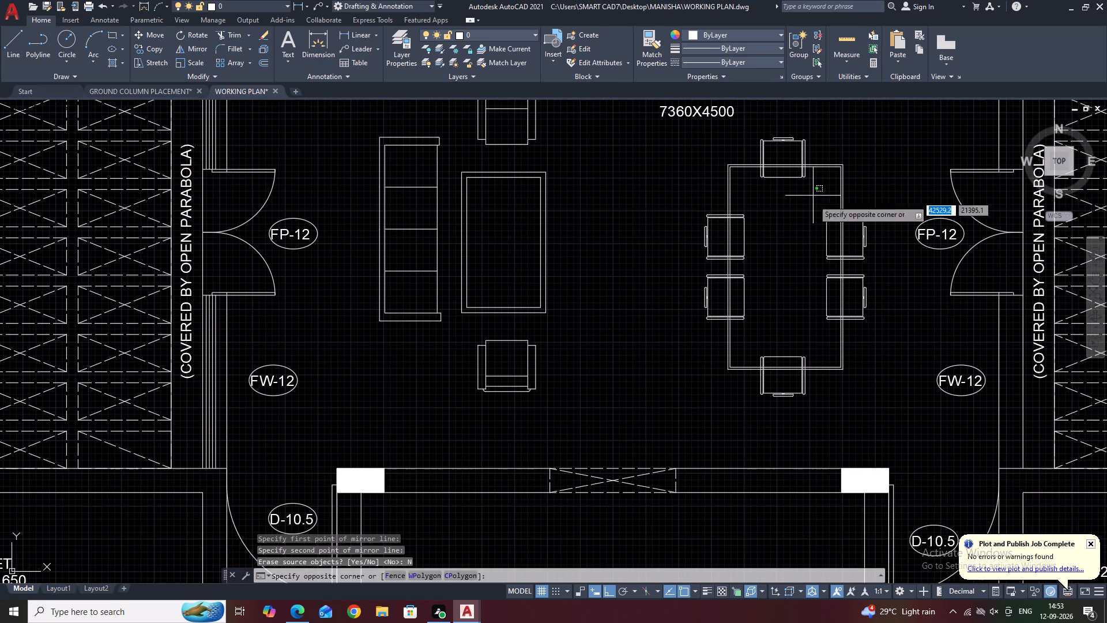
{"action": "left_click", "coordinate": [873, 348]}
{"action": "key", "text": "m"}
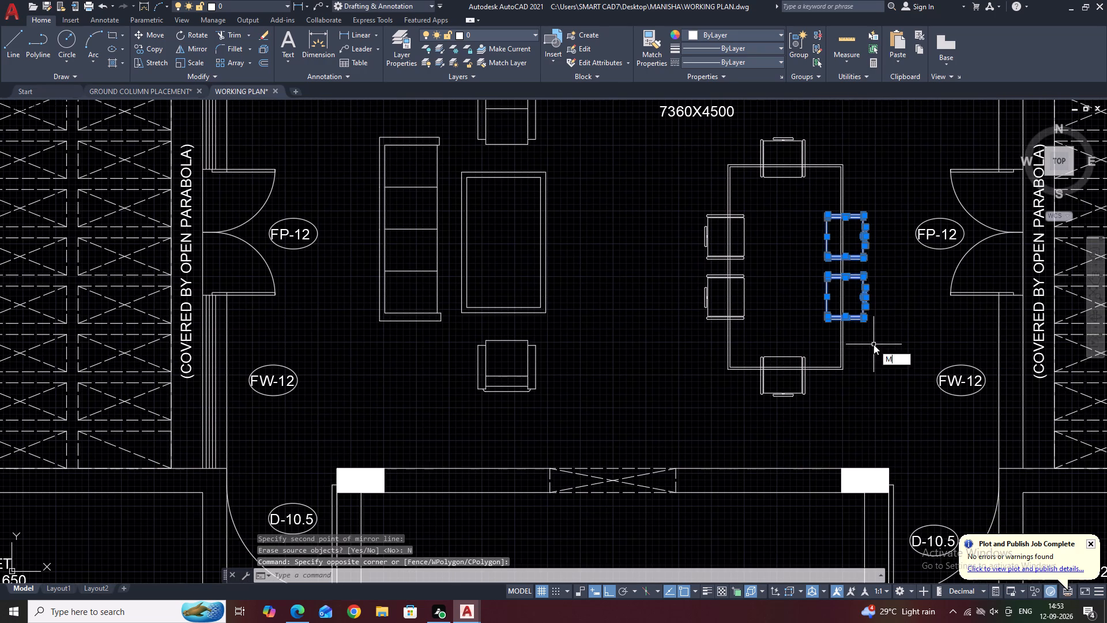
{"action": "key", "text": "space"}
{"action": "left_click", "coordinate": [873, 344]}
{"action": "left_click", "coordinate": [875, 361]}
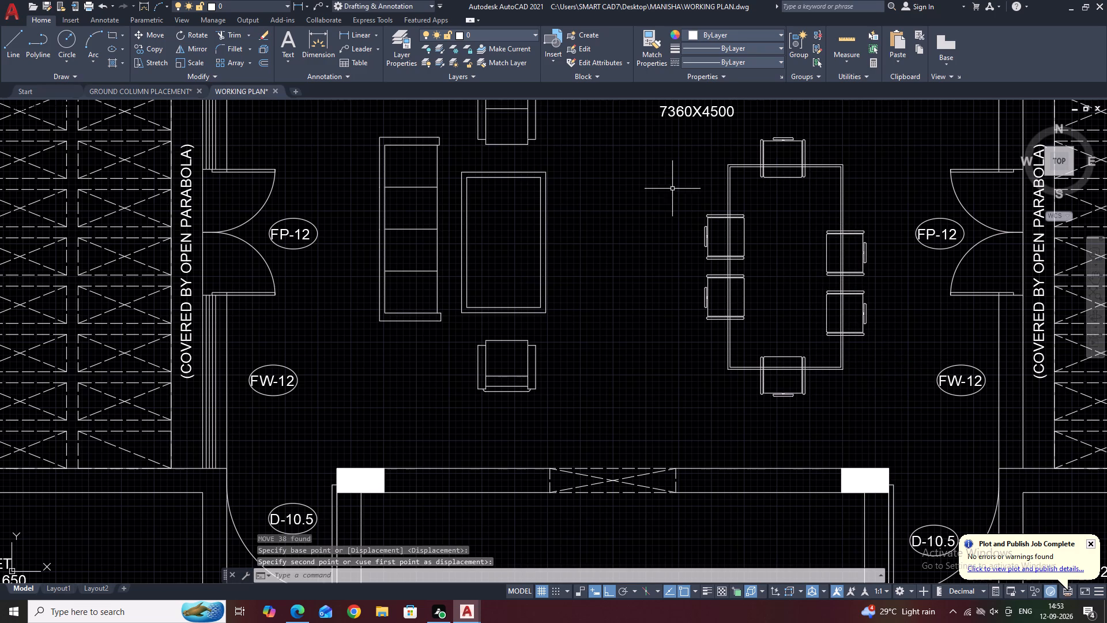
Move the two left side chairs slightly straight down along the table so they roughly line up with the right side chairs.
{"action": "left_click", "coordinate": [656, 181]}
{"action": "left_click", "coordinate": [760, 350]}
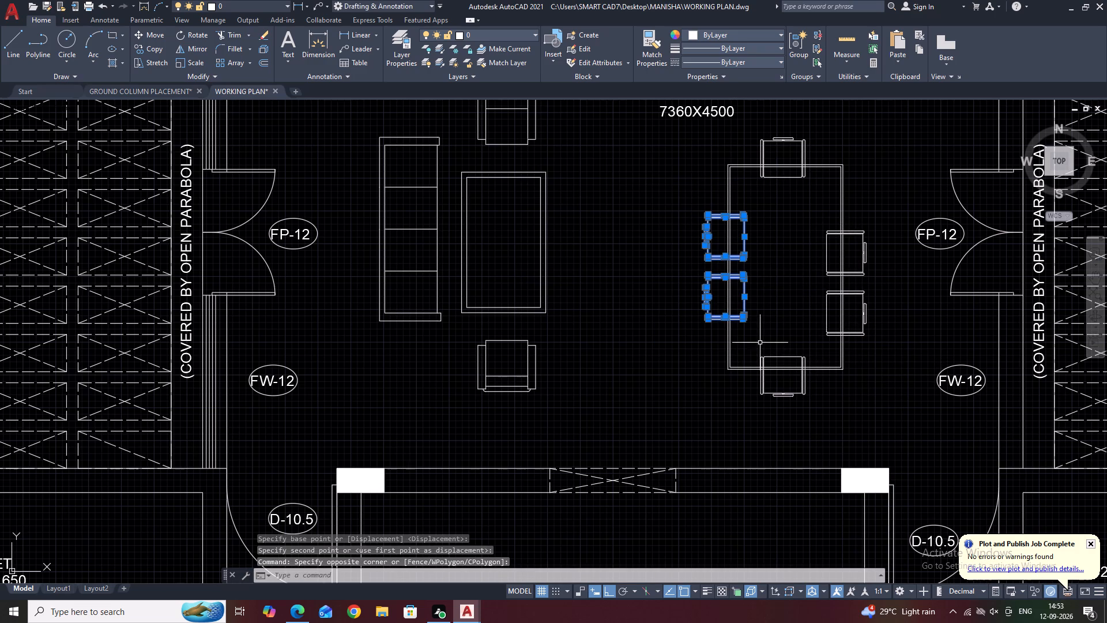
{"action": "key", "text": "m"}
{"action": "key", "text": "space"}
{"action": "left_click", "coordinate": [779, 309]}
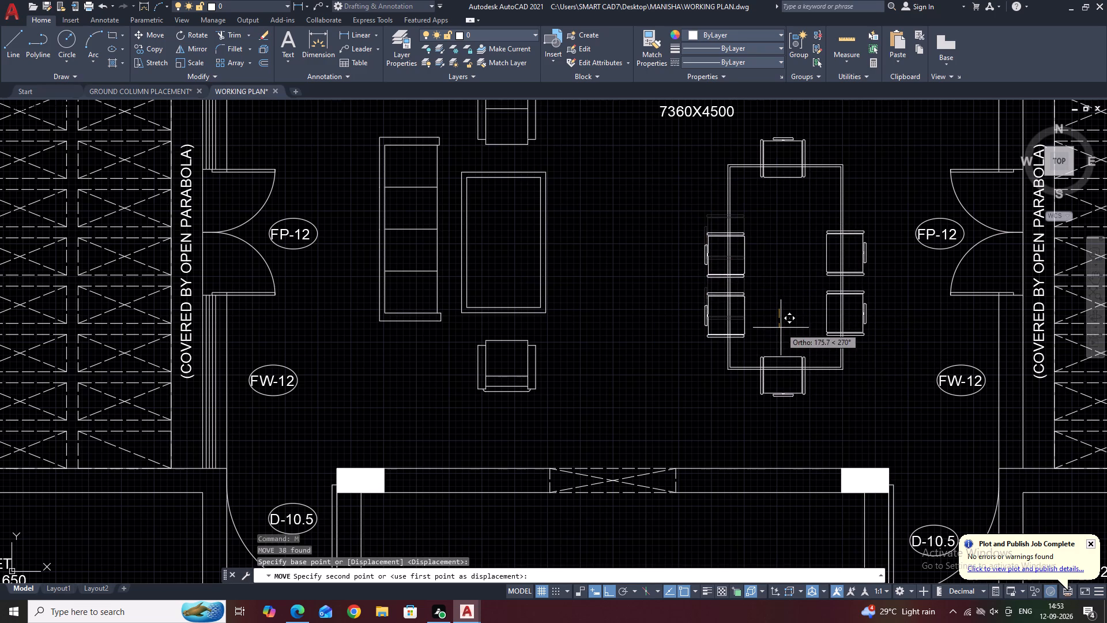
{"action": "left_click", "coordinate": [781, 322]}
{"action": "middle_click_drag", "start_coordinate": [808, 231], "coordinate": [793, 290]}
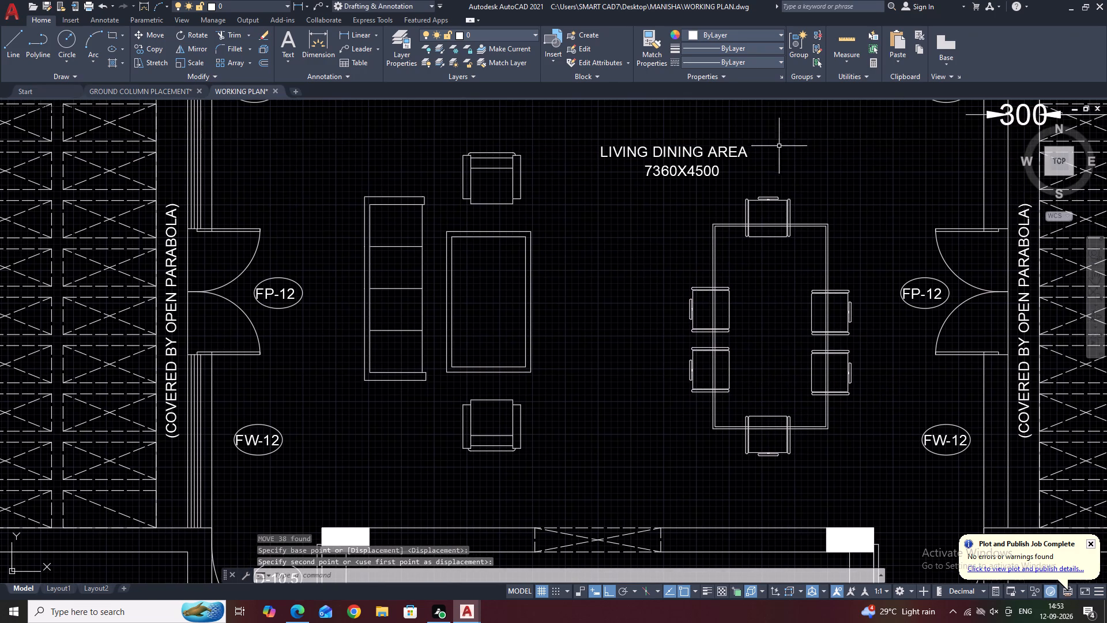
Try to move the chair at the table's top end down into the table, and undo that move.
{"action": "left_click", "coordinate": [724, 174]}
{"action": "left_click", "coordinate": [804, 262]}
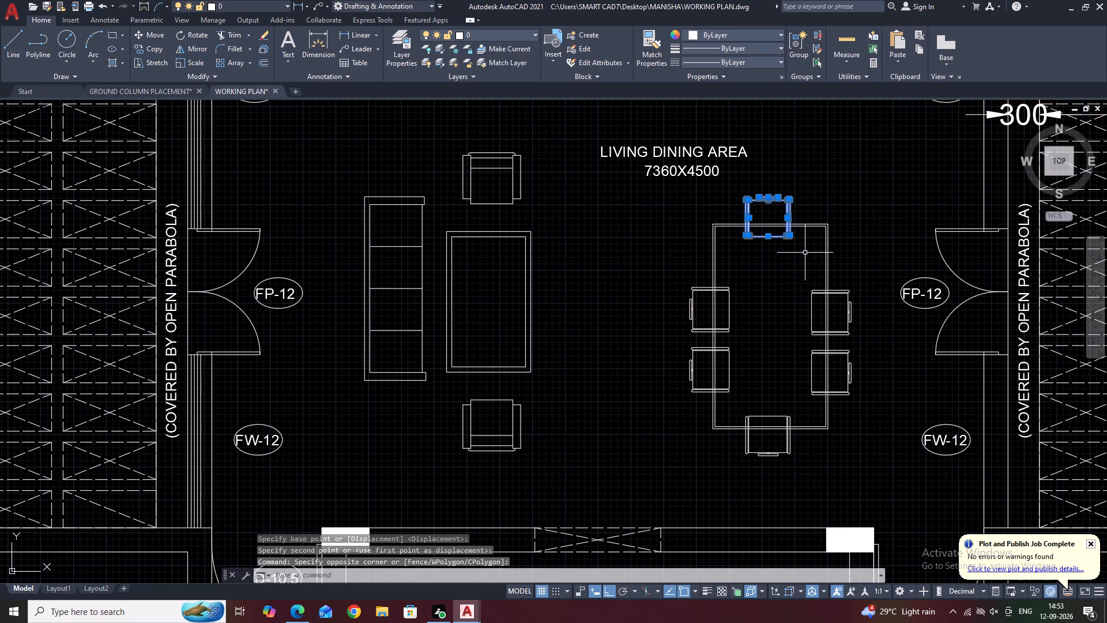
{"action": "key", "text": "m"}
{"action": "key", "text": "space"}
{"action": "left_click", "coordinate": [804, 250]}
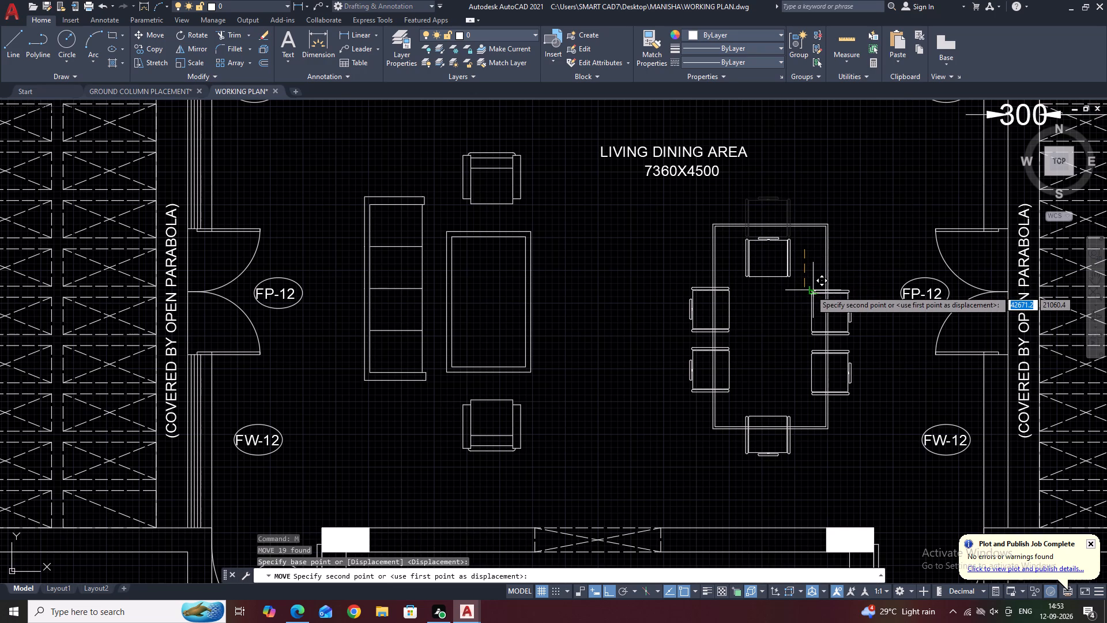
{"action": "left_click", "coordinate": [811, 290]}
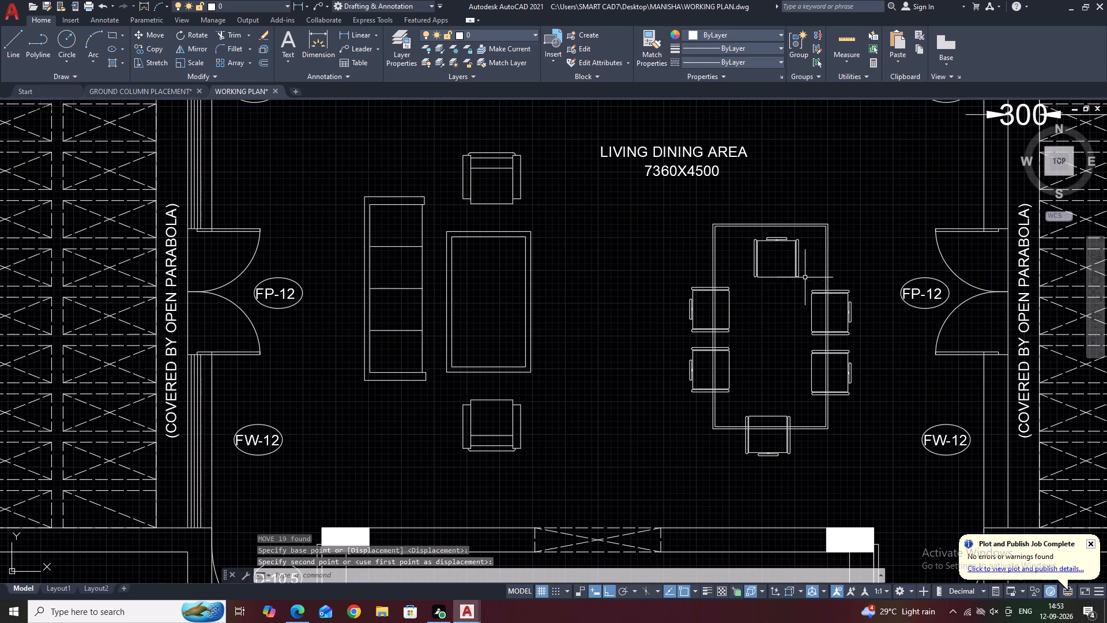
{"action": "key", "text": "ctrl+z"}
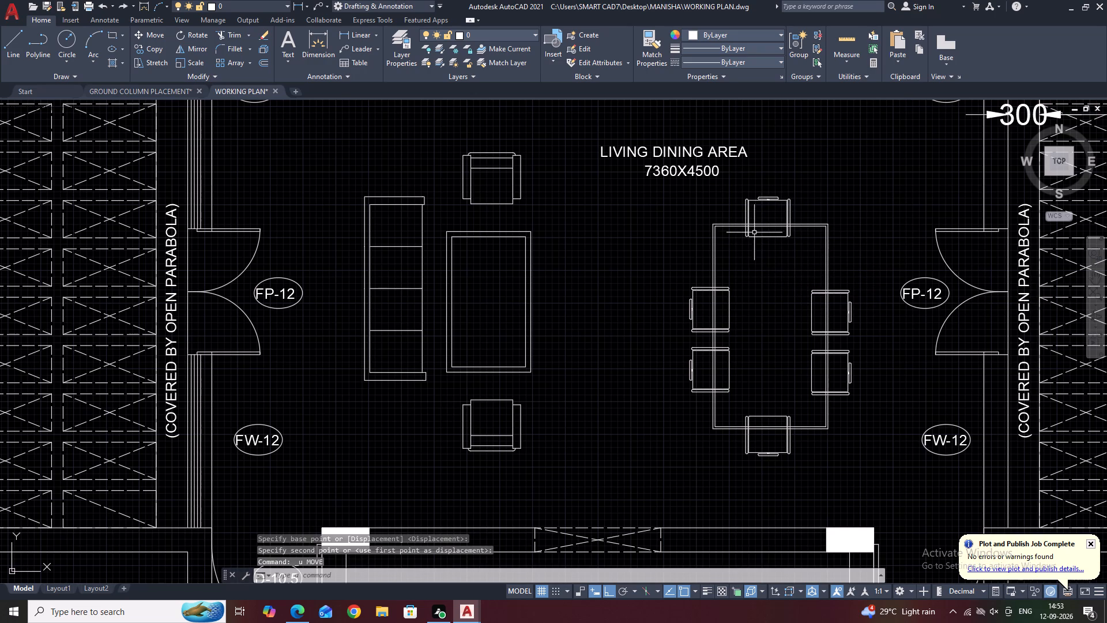
Move the top end chair straight down until its backrest sits just inside the dining table's top edge.
{"action": "left_click", "coordinate": [733, 173]}
{"action": "left_click", "coordinate": [821, 272]}
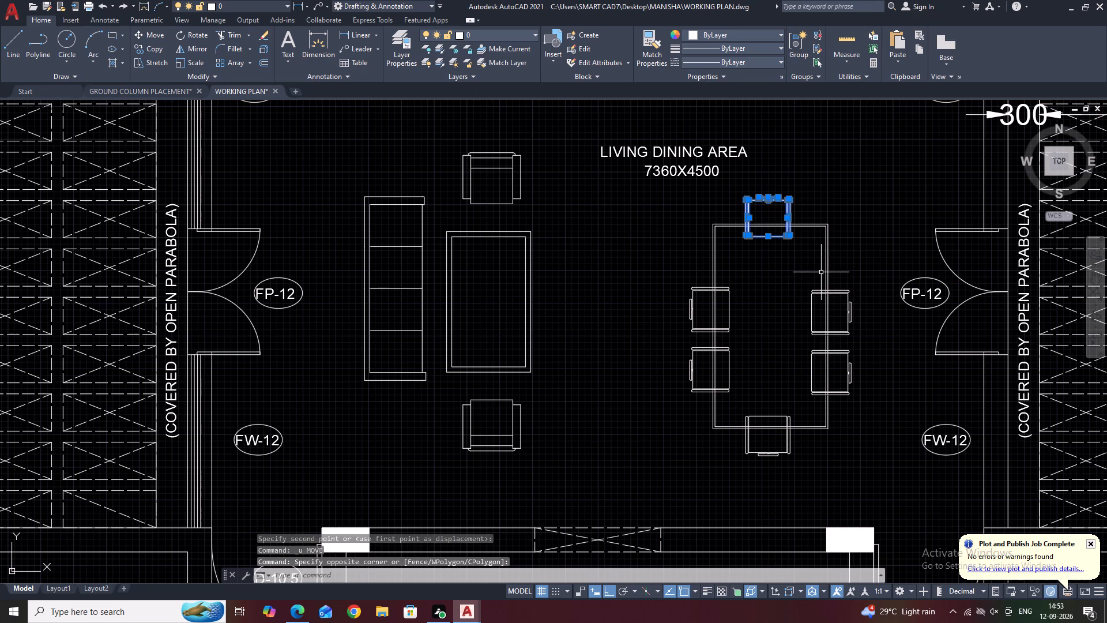
{"action": "key", "text": "m"}
{"action": "key", "text": "space"}
{"action": "left_click", "coordinate": [767, 237]}
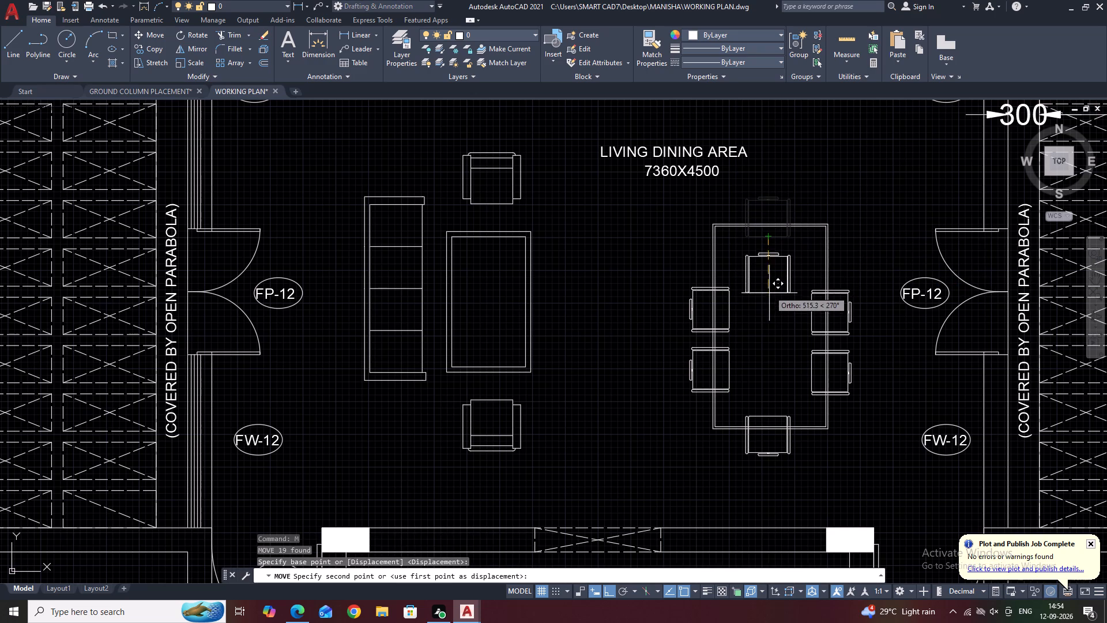
{"action": "left_click", "coordinate": [769, 269]}
{"action": "left_click", "coordinate": [831, 181]}
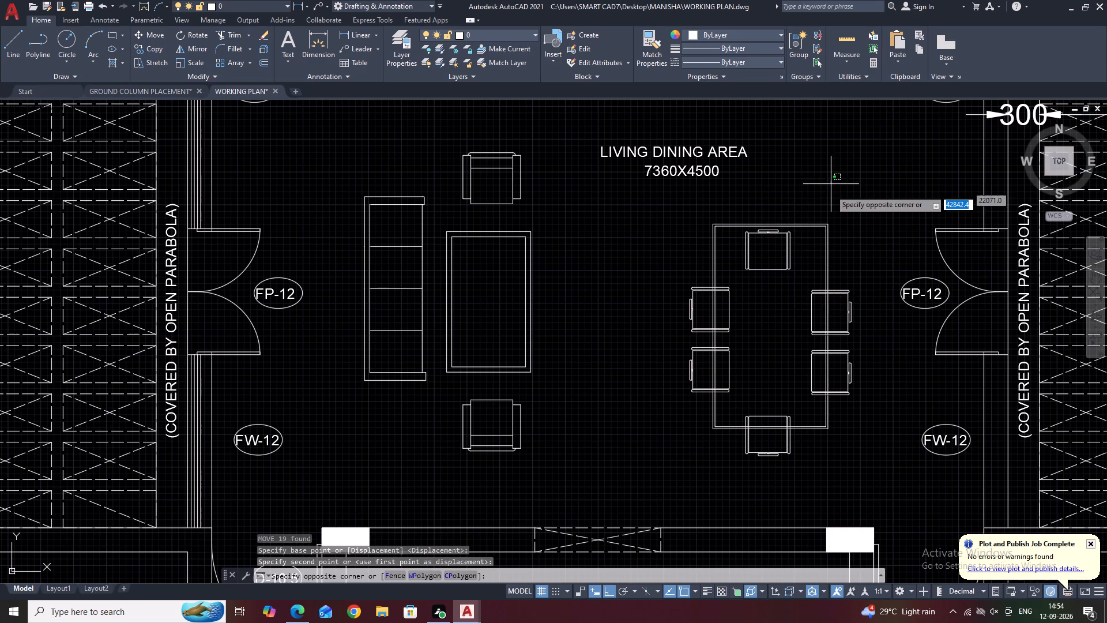
{"action": "key", "text": "Escape"}
Shorten the dining table by stretching its double-line top edge straight down across the top end chair's seat.
{"action": "scroll", "coordinate": [814, 239], "scroll_direction": "up", "scroll_amount": 2}
{"action": "left_click_drag", "start_coordinate": [871, 209], "coordinate": [869, 208]}
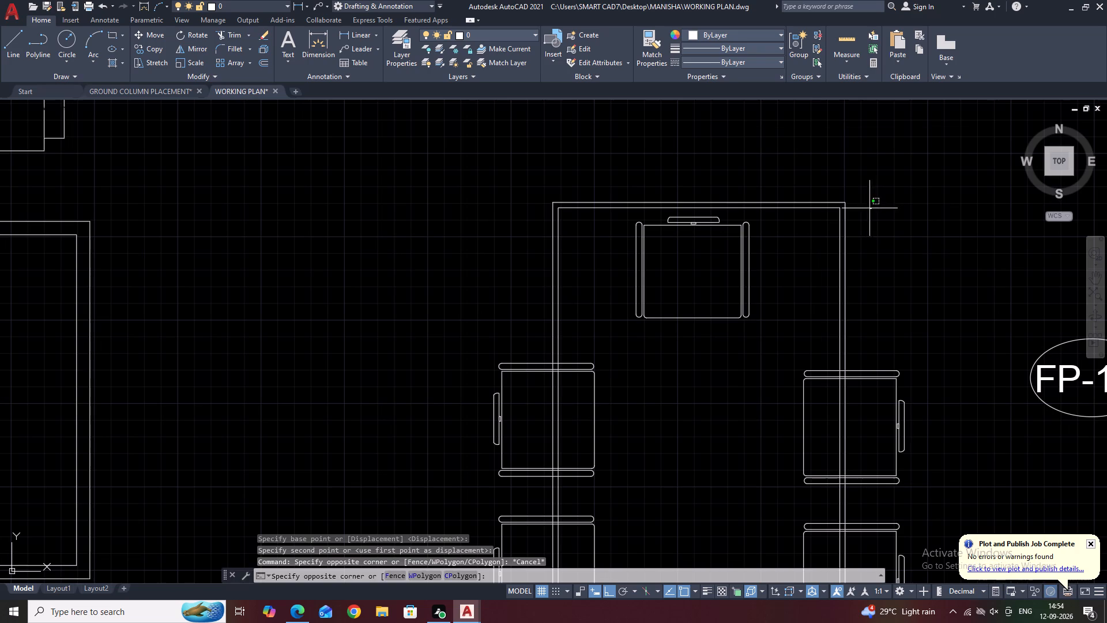
{"action": "left_click_drag", "start_coordinate": [869, 208], "coordinate": [855, 203]}
{"action": "left_click", "coordinate": [494, 156]}
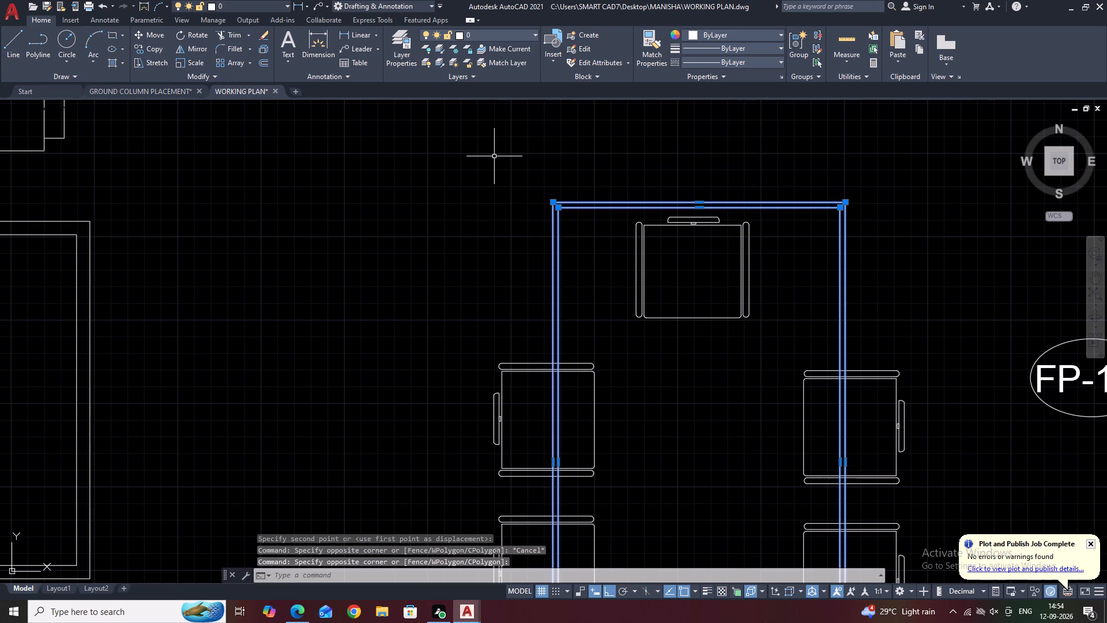
{"action": "key", "text": "s"}
{"action": "key", "text": "space"}
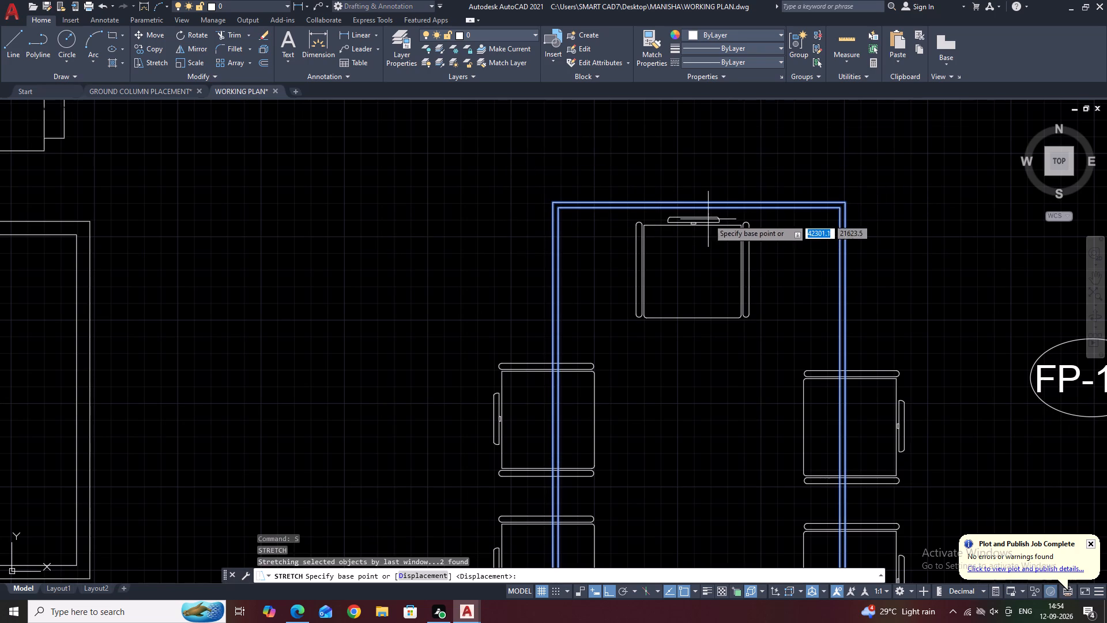
{"action": "left_click", "coordinate": [699, 209]}
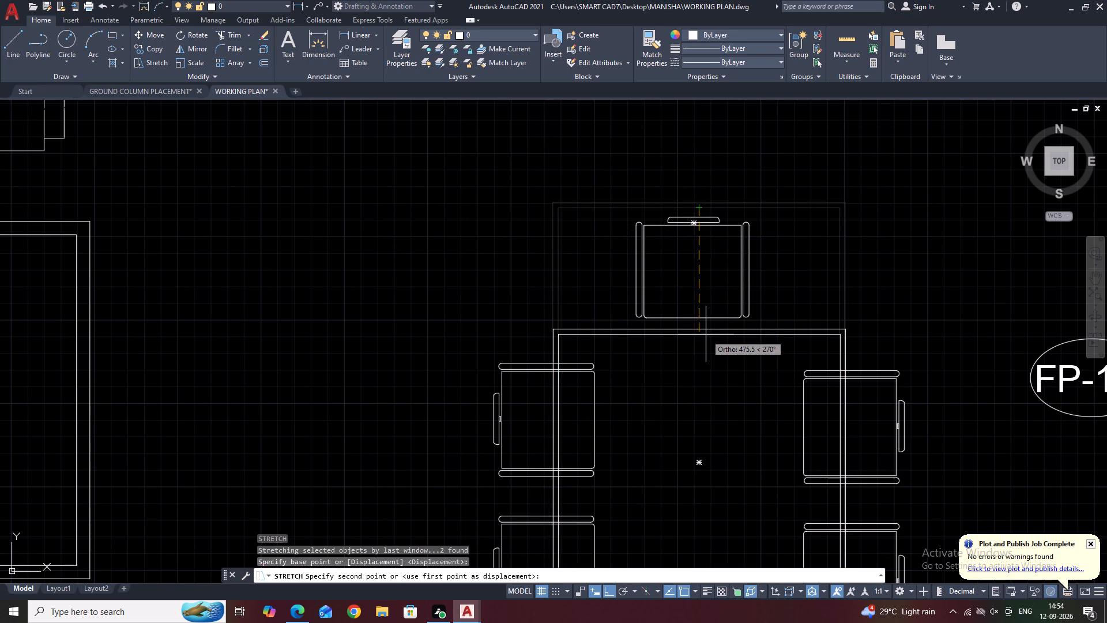
{"action": "left_click", "coordinate": [713, 297]}
{"action": "scroll", "coordinate": [779, 270], "scroll_direction": "down", "scroll_amount": 3}
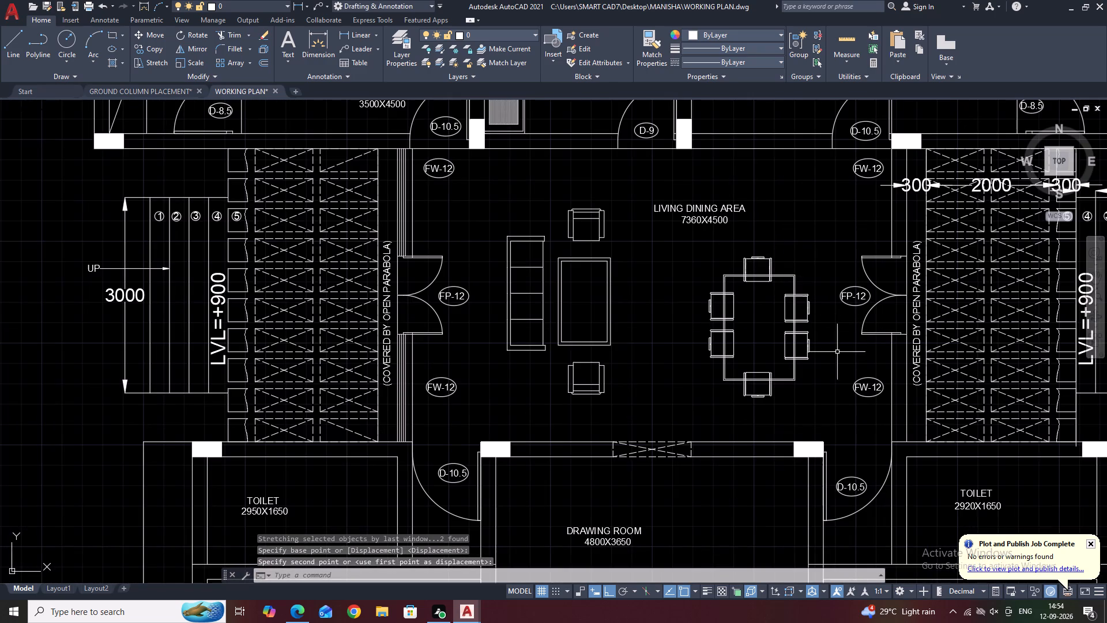
Move the top end chair slightly further down so more of its seat overlaps the shortened table.
{"action": "scroll", "coordinate": [743, 252], "scroll_direction": "up", "scroll_amount": 3}
{"action": "left_click", "coordinate": [727, 231]}
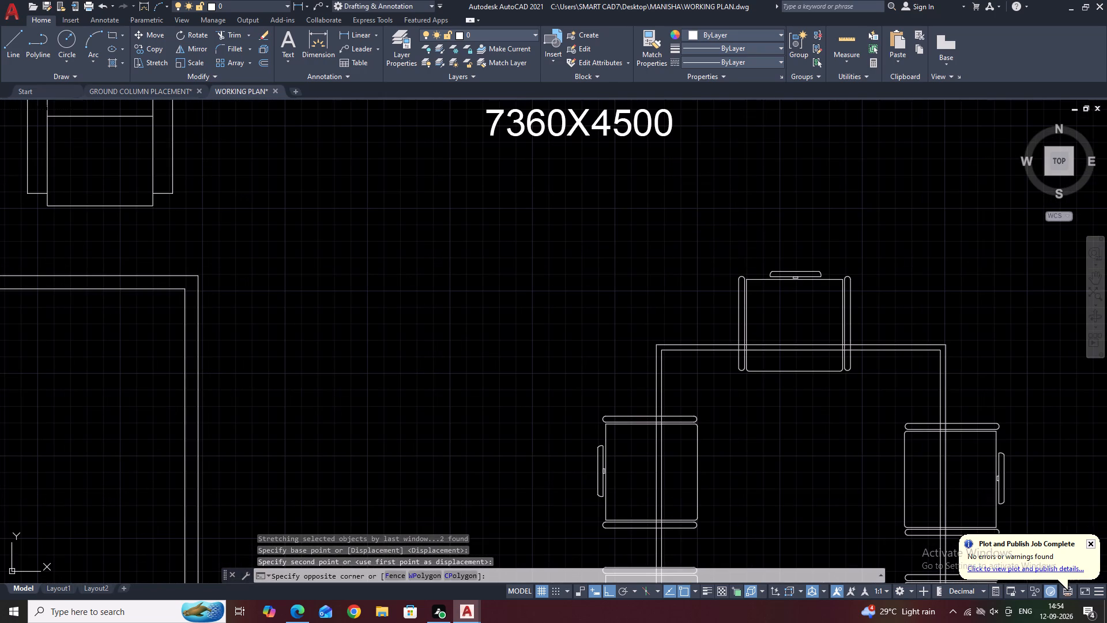
{"action": "left_click", "coordinate": [904, 421]}
{"action": "middle_click_drag", "start_coordinate": [927, 292], "coordinate": [932, 284]}
{"action": "type", "text": "M"}
{"action": "key", "text": "space"}
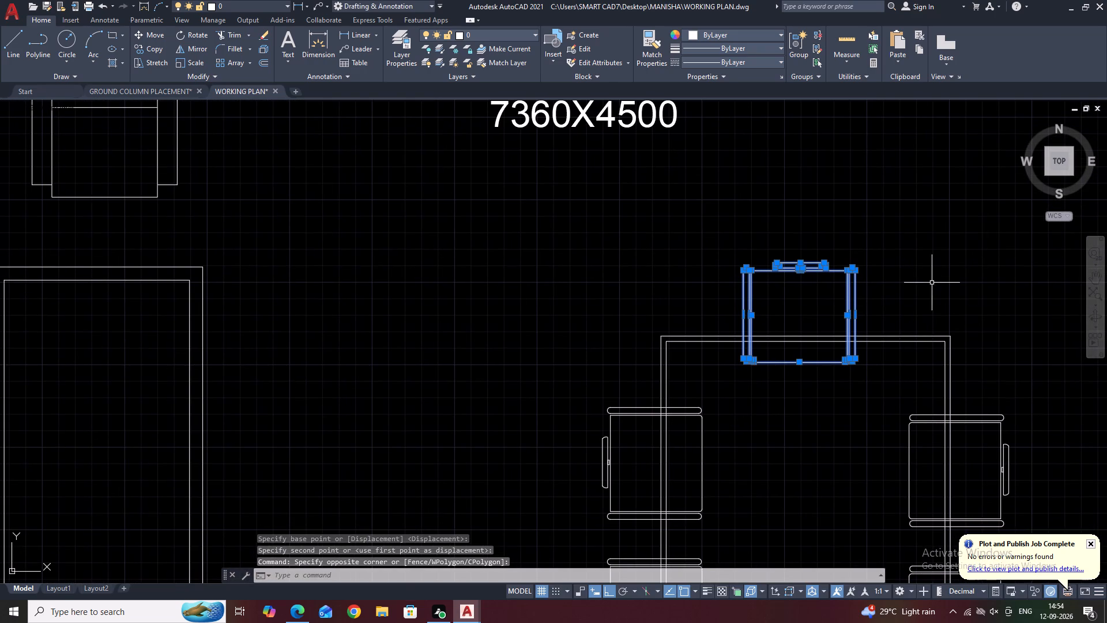
{"action": "left_click", "coordinate": [898, 286]}
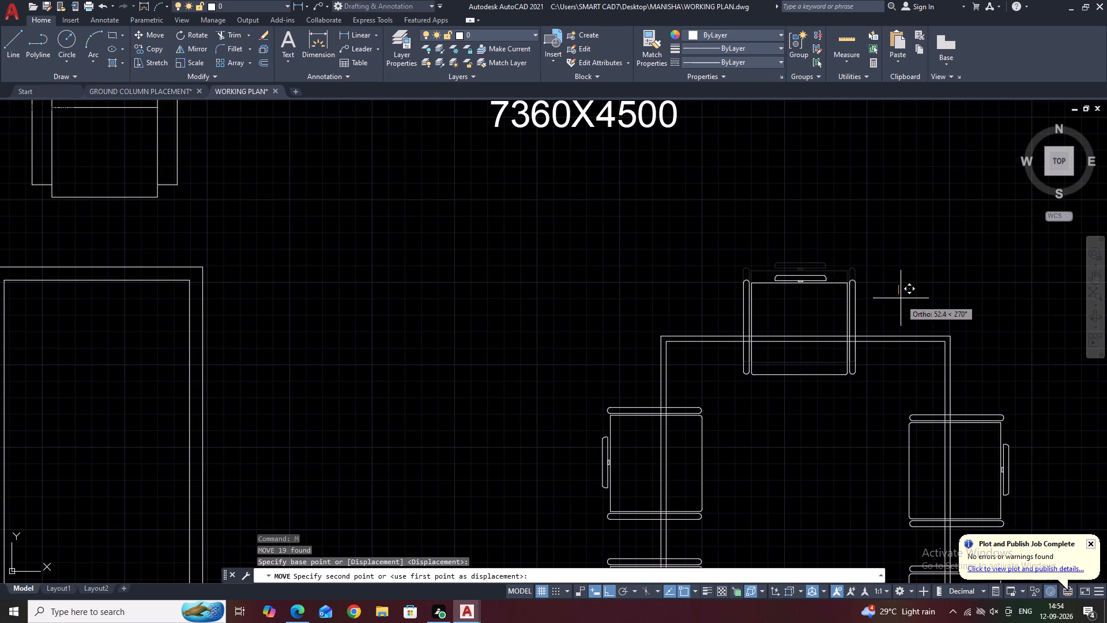
{"action": "left_click", "coordinate": [901, 306]}
{"action": "scroll", "coordinate": [895, 269], "scroll_direction": "down", "scroll_amount": 3}
{"action": "middle_click_drag", "start_coordinate": [972, 350], "coordinate": [937, 305]}
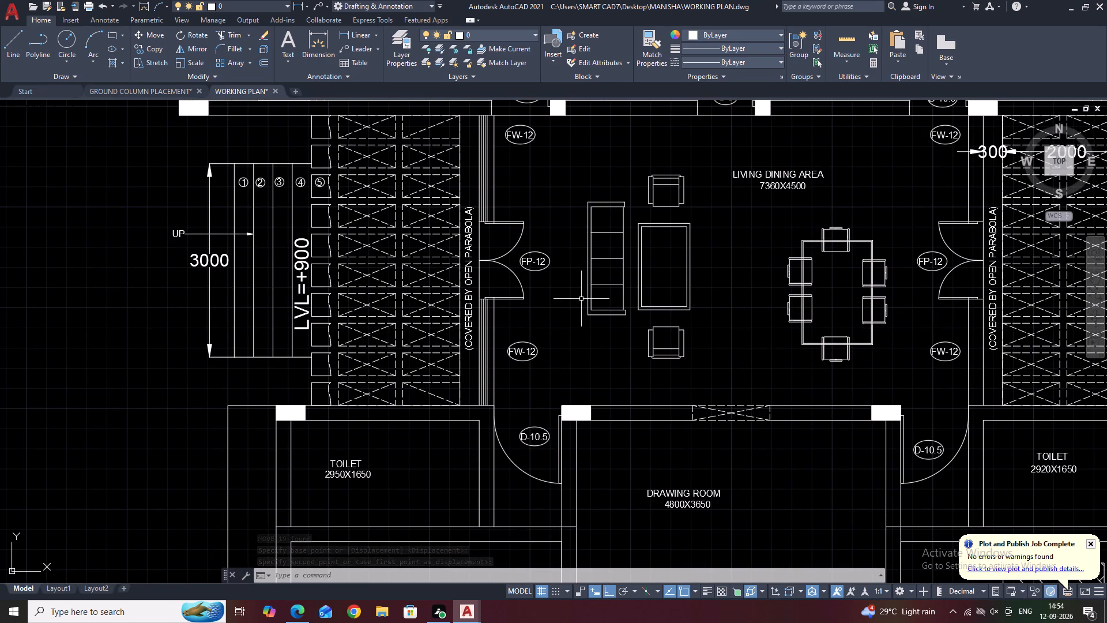
{"action": "middle_click_drag", "start_coordinate": [1018, 284], "coordinate": [932, 282]}
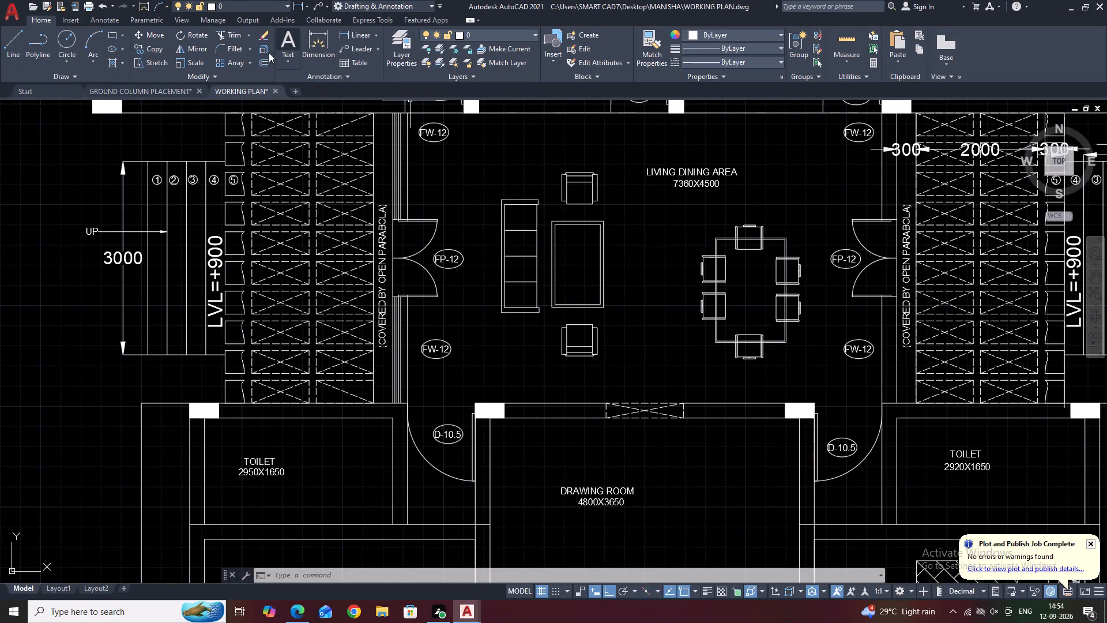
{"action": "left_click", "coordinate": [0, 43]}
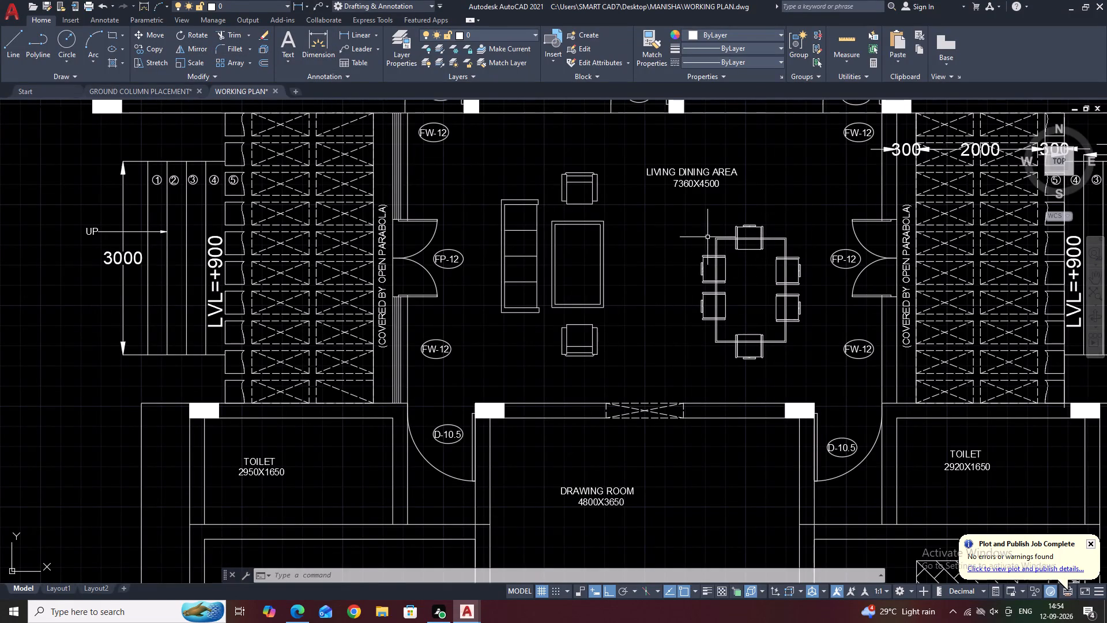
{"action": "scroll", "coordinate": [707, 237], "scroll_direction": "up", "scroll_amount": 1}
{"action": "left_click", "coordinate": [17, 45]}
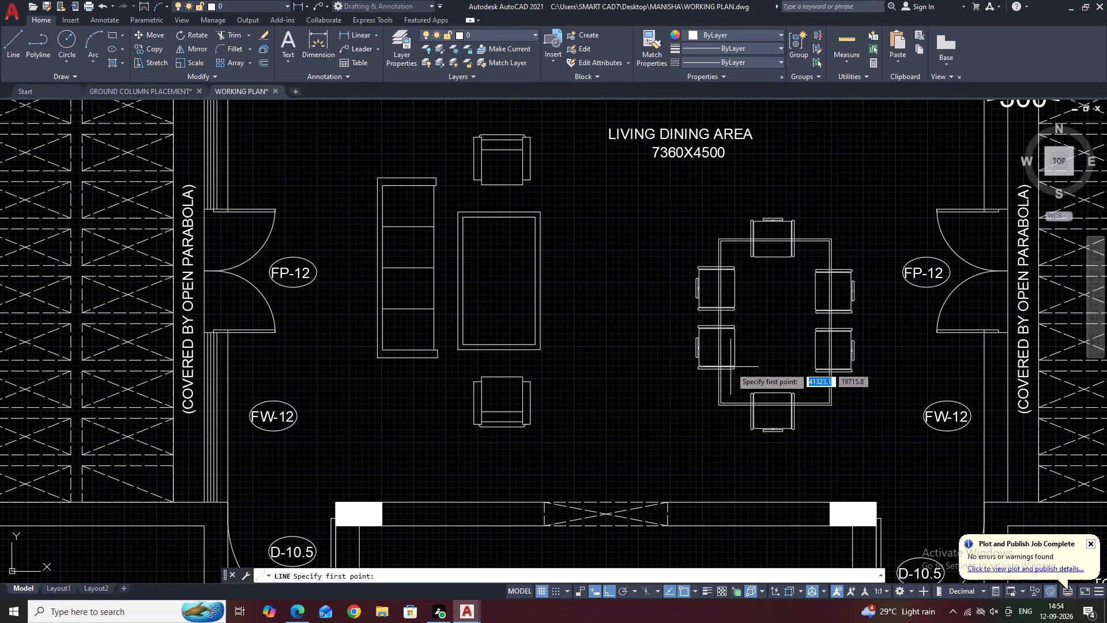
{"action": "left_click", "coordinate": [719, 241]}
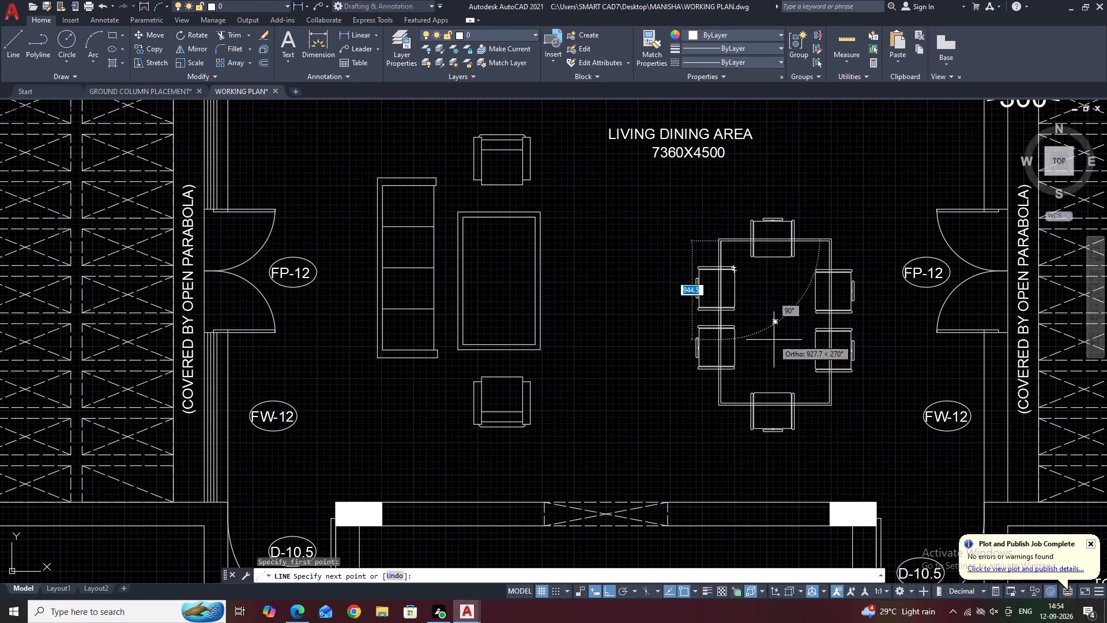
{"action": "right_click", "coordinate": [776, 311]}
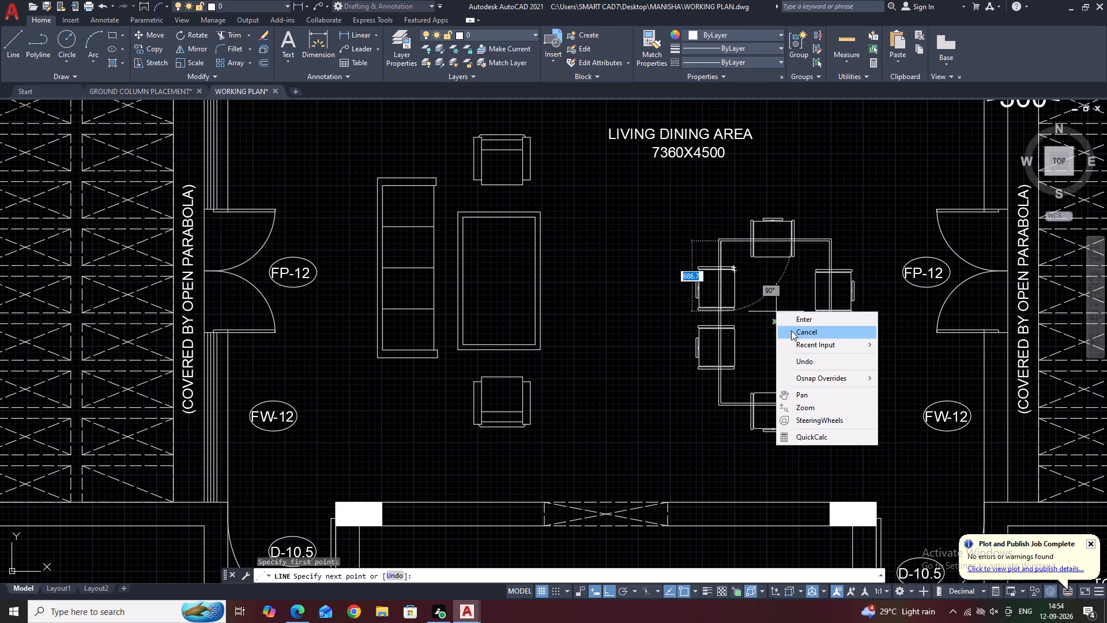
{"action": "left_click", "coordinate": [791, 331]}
Draw a vertical centre line down the dining table from the top end chair's seat edge to the bottom end chair's seat edge.
{"action": "left_click", "coordinate": [21, 37]}
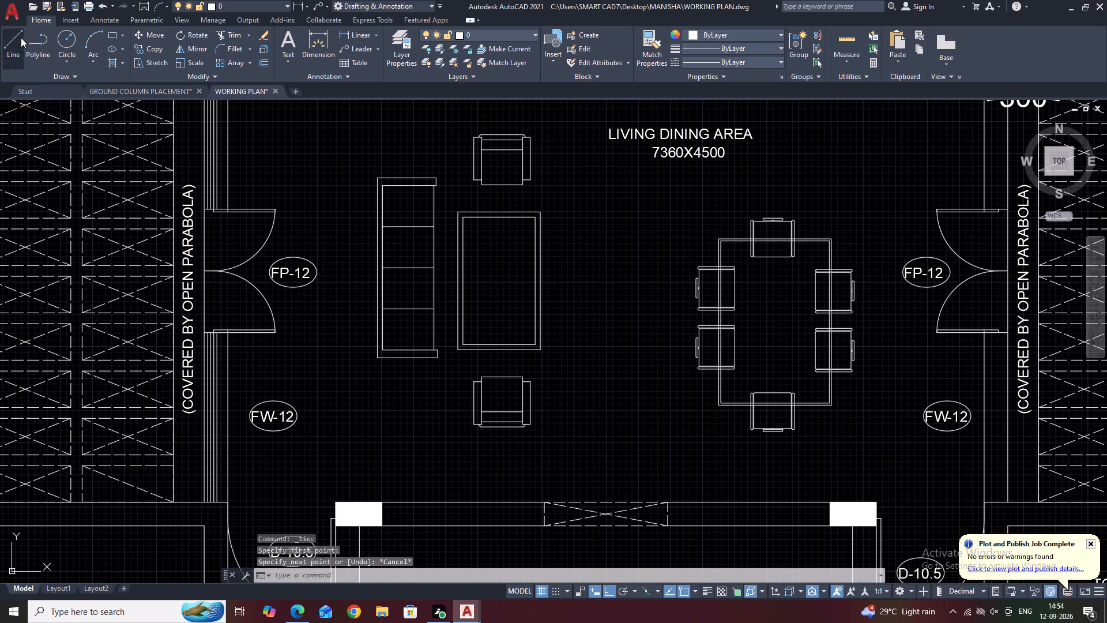
{"action": "left_click", "coordinate": [774, 257]}
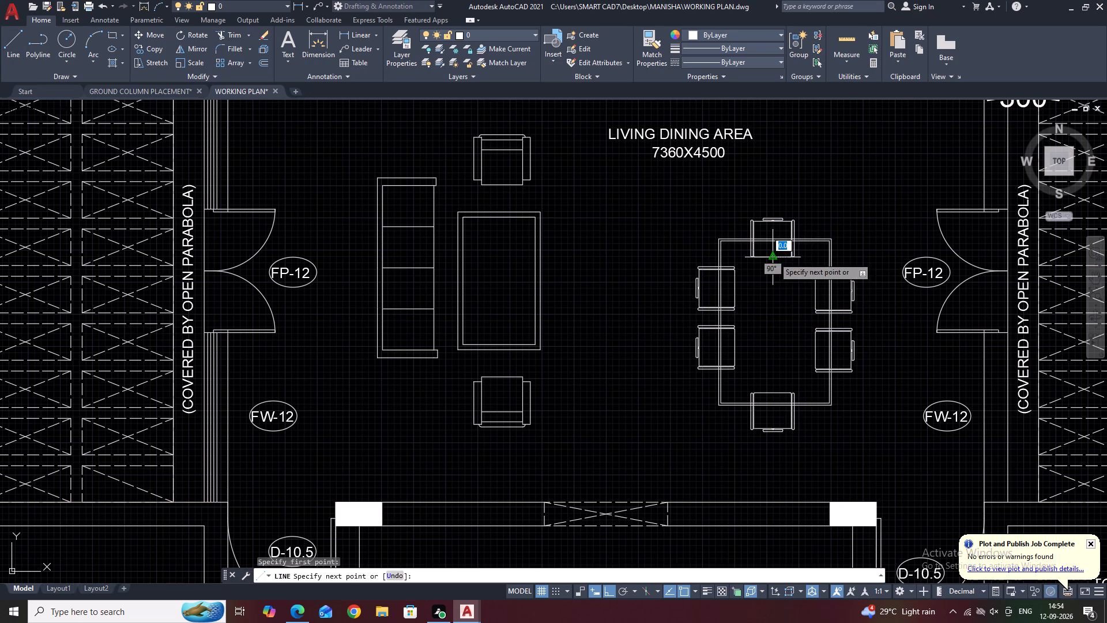
{"action": "left_click", "coordinate": [775, 392]}
{"action": "right_click", "coordinate": [775, 392]}
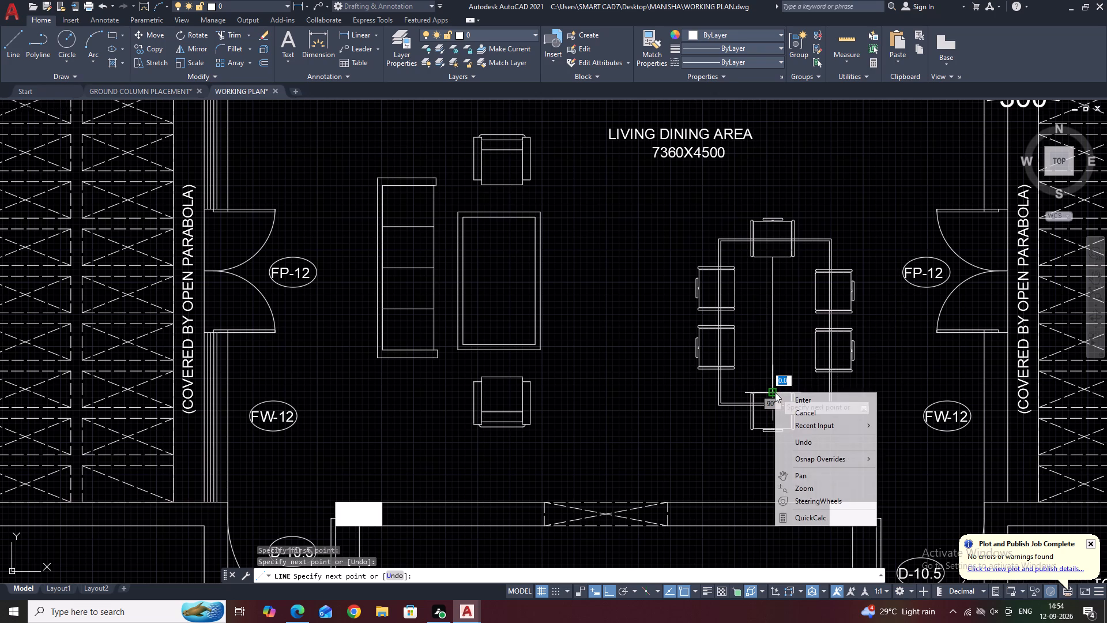
{"action": "left_click", "coordinate": [790, 411]}
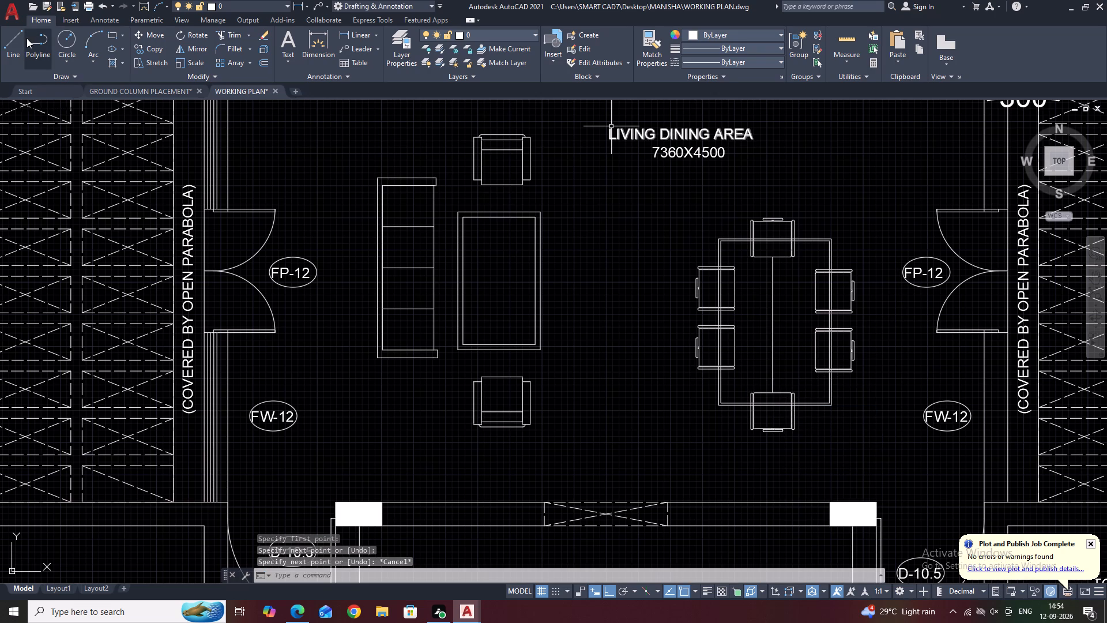
Draw two diagonal lines joining the dining table's inner bottom corners to one point on the lower part of the vertical centre line.
{"action": "left_click", "coordinate": [12, 38]}
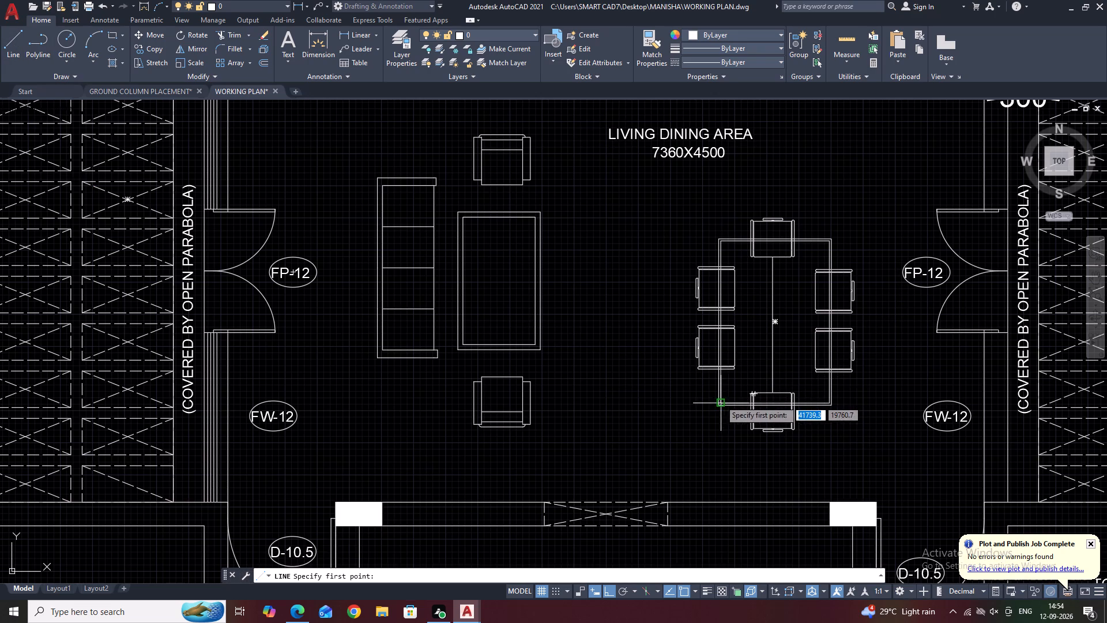
{"action": "scroll", "coordinate": [718, 402], "scroll_direction": "up", "scroll_amount": 4}
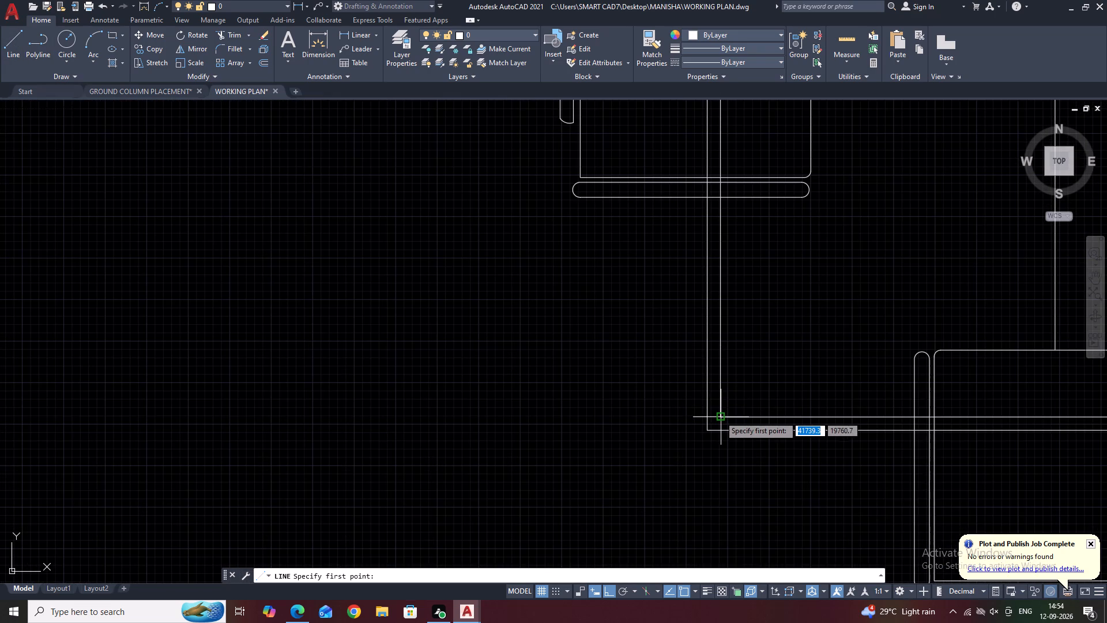
{"action": "left_click", "coordinate": [721, 416]}
{"action": "scroll", "coordinate": [791, 388], "scroll_direction": "down", "scroll_amount": 3}
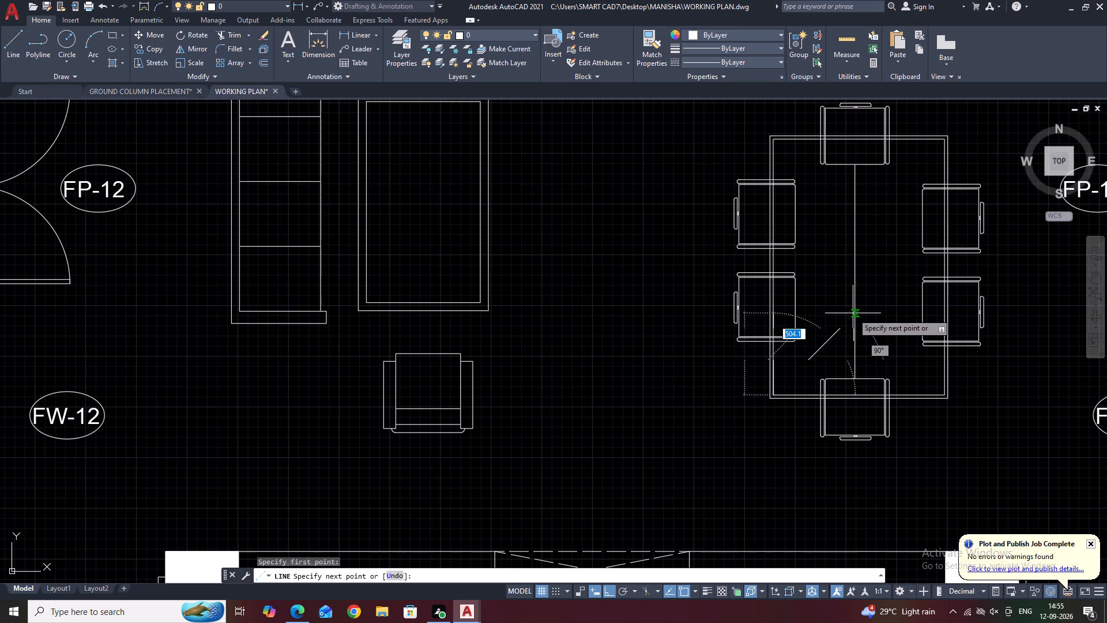
{"action": "left_click", "coordinate": [856, 322]}
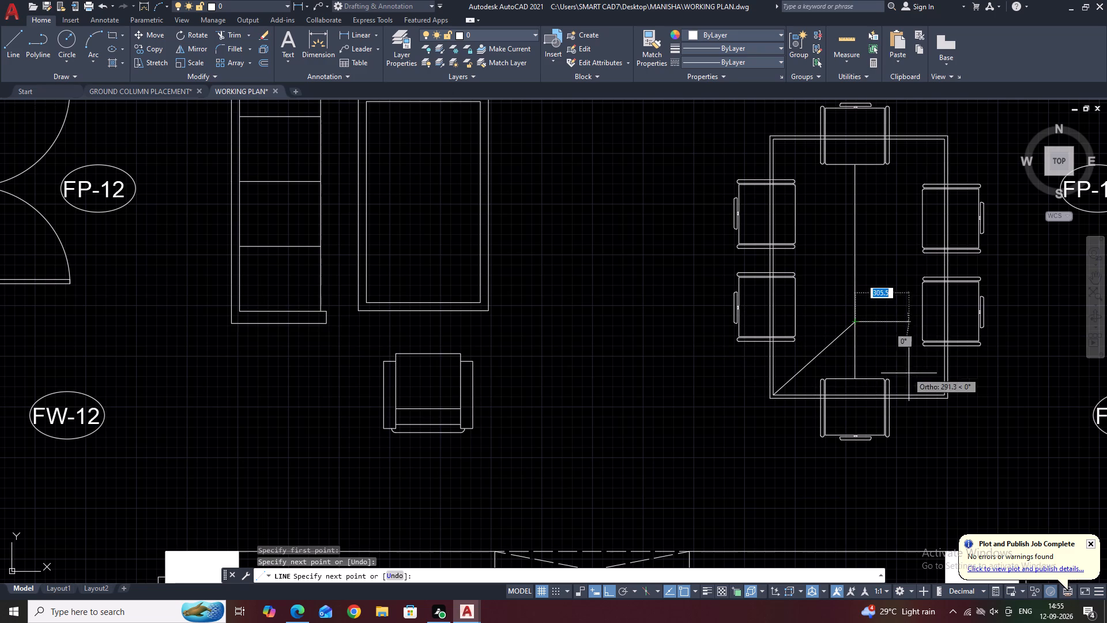
{"action": "left_click", "coordinate": [943, 396]}
{"action": "right_click", "coordinate": [943, 396]}
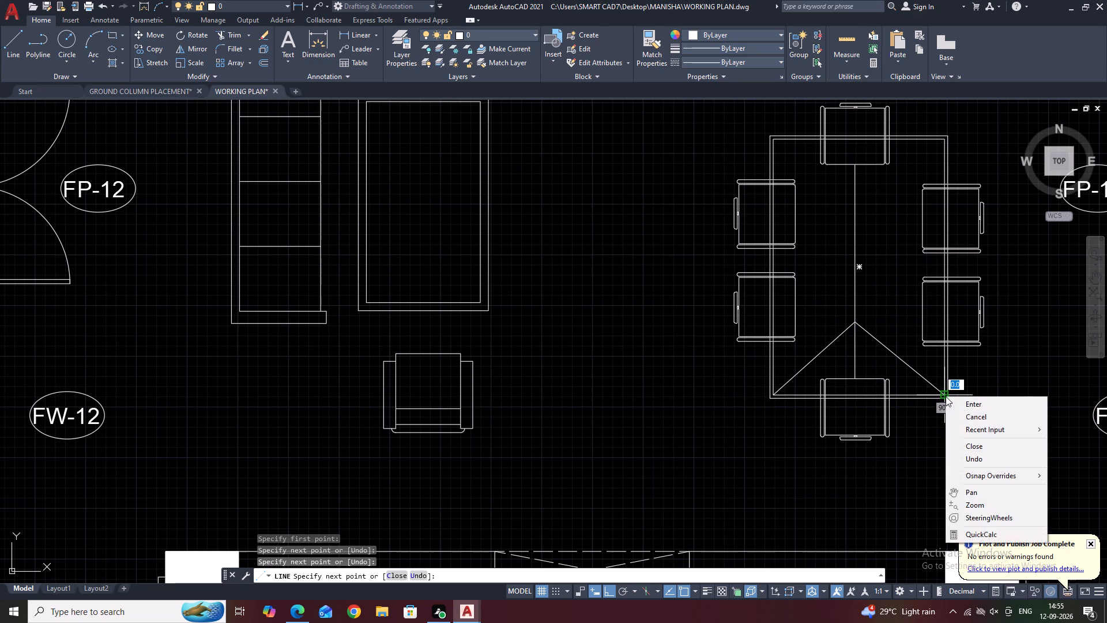
{"action": "left_click", "coordinate": [961, 413]}
Mirror the two diagonal lines about the dining table's horizontal mid-line to its top end, keeping the originals.
{"action": "left_click", "coordinate": [880, 334]}
{"action": "left_click", "coordinate": [875, 347]}
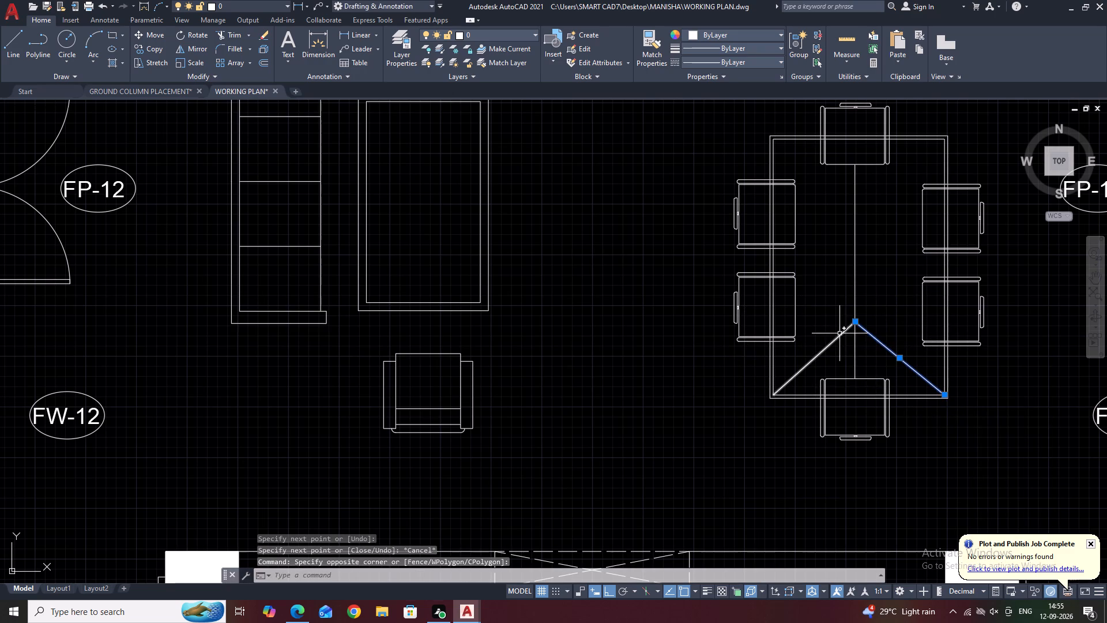
{"action": "left_click", "coordinate": [839, 333]}
{"action": "left_click", "coordinate": [828, 356]}
{"action": "left_click", "coordinate": [823, 329]}
{"action": "middle_click_drag", "start_coordinate": [822, 249], "coordinate": [756, 320]}
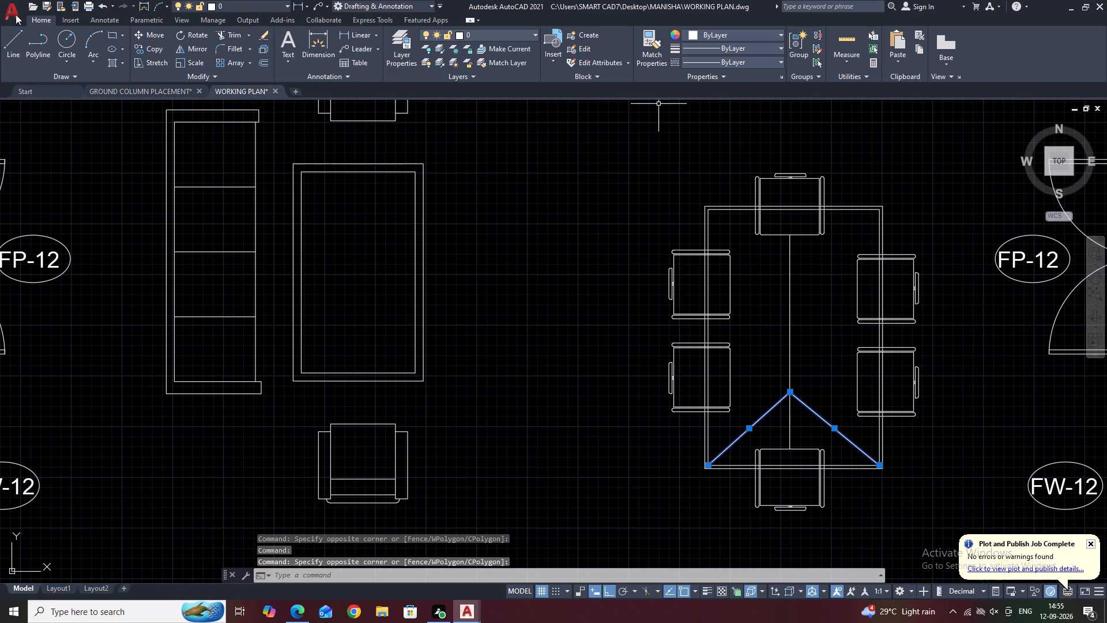
{"action": "left_click", "coordinate": [195, 51]}
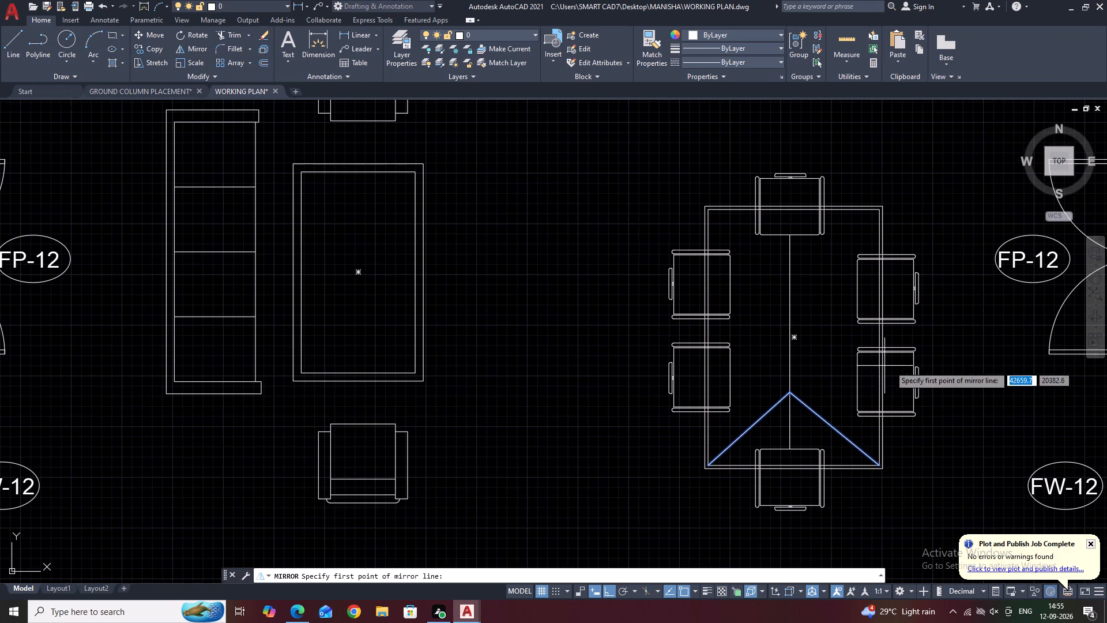
{"action": "left_click", "coordinate": [878, 336]}
{"action": "left_click", "coordinate": [963, 342]}
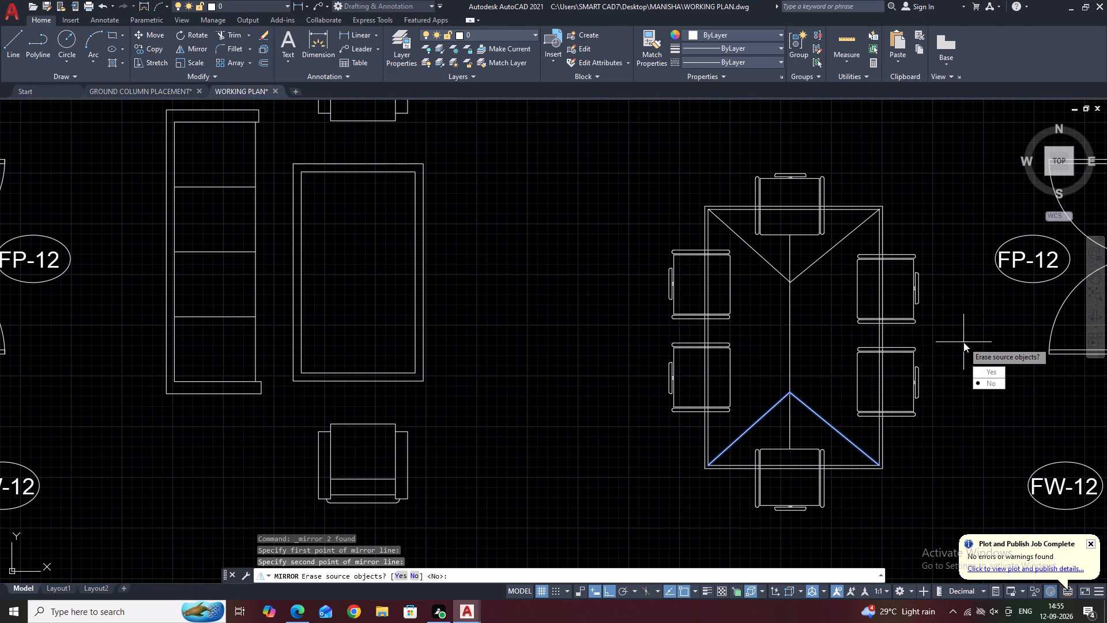
{"action": "left_click_drag", "start_coordinate": [992, 386], "coordinate": [963, 342]}
Trim the dining table's vertical centre line beyond the points where the upper and lower diagonals meet.
{"action": "middle_click_drag", "start_coordinate": [829, 337], "coordinate": [770, 316]}
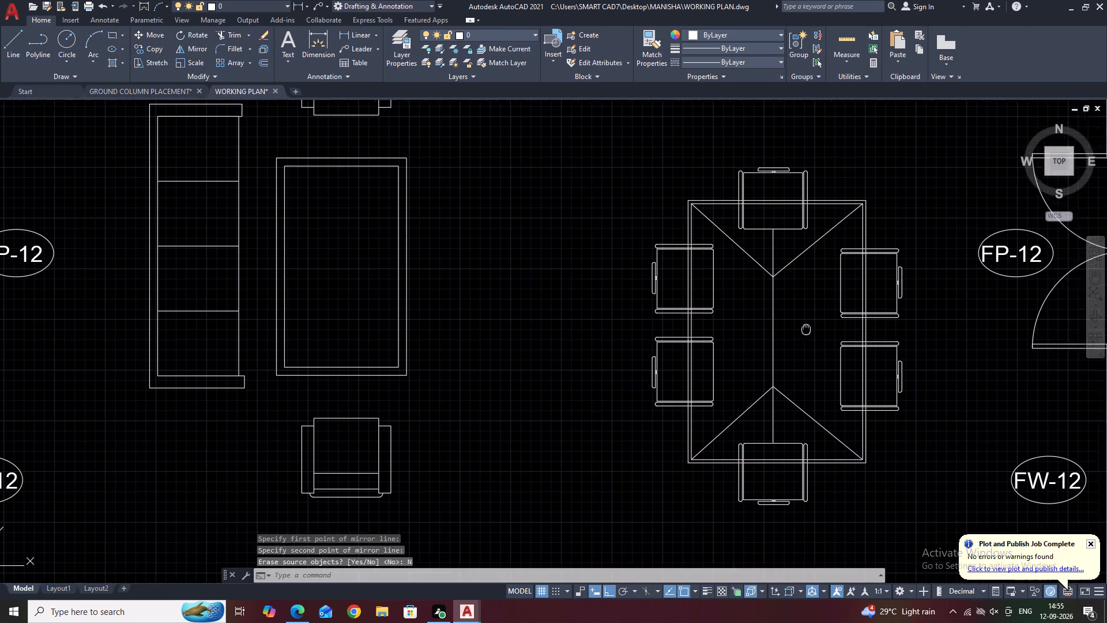
{"action": "middle_click_drag", "start_coordinate": [770, 316], "coordinate": [718, 295]}
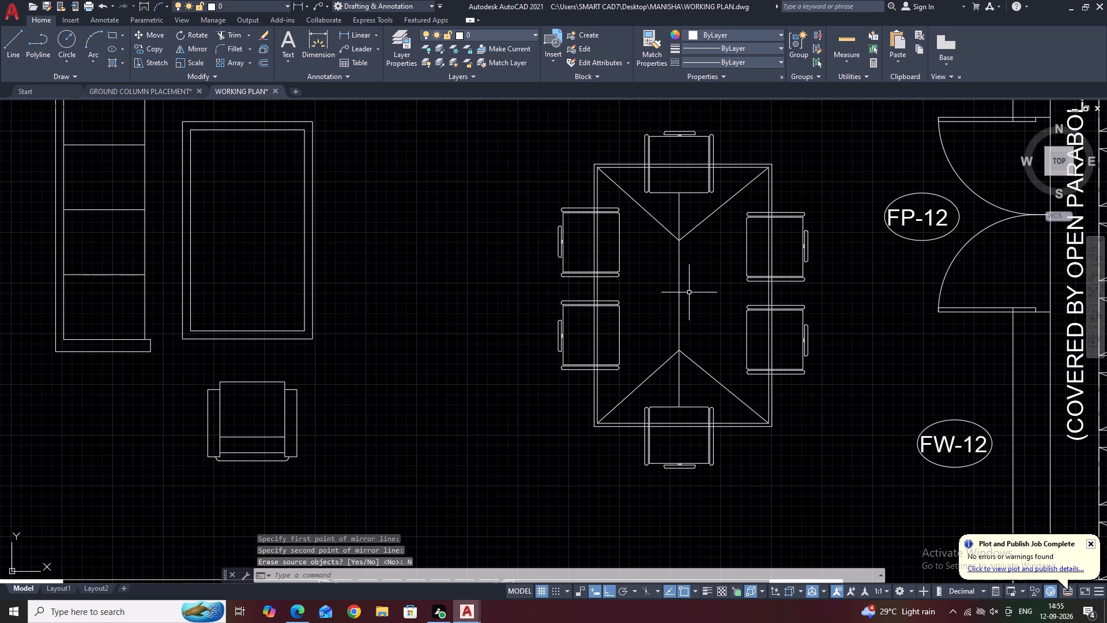
{"action": "left_click", "coordinate": [230, 37]}
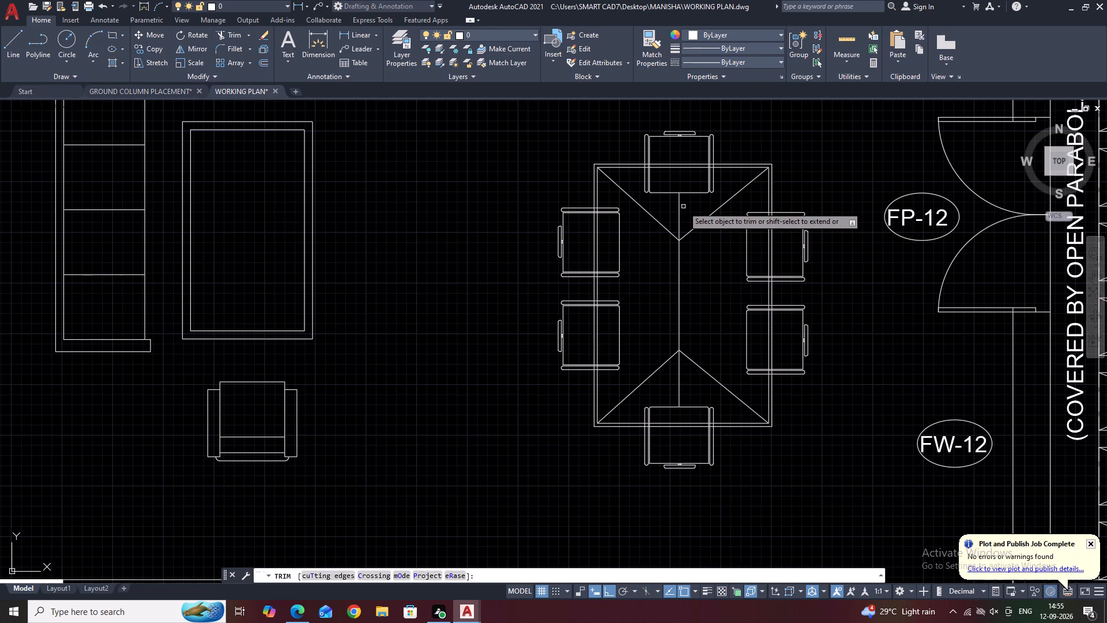
{"action": "left_click", "coordinate": [680, 207]}
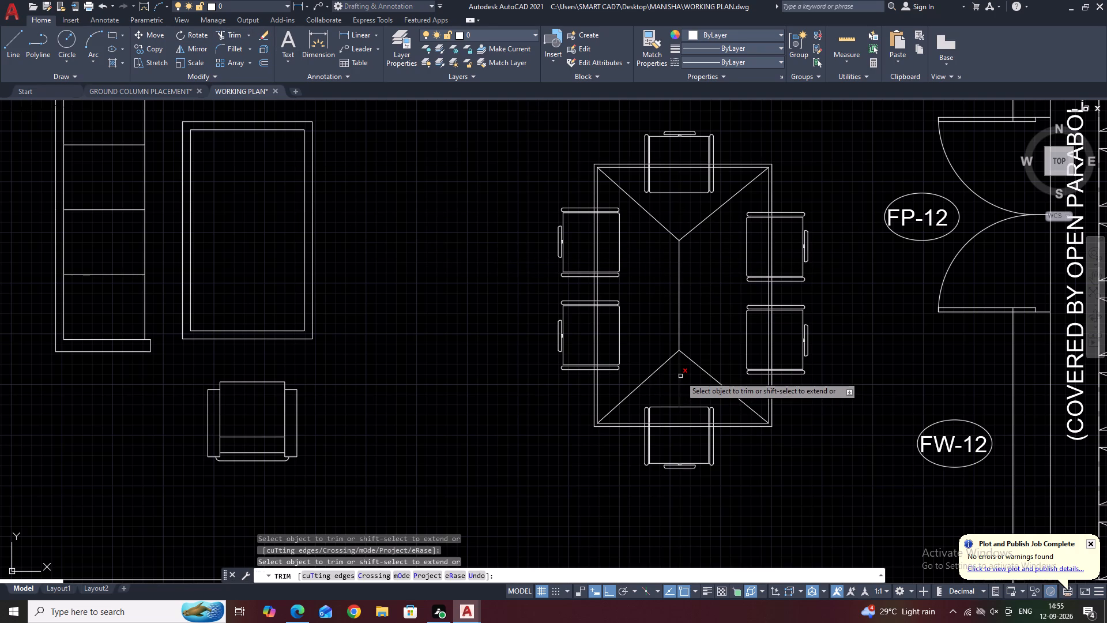
{"action": "left_click", "coordinate": [680, 376]}
{"action": "right_click", "coordinate": [680, 376]}
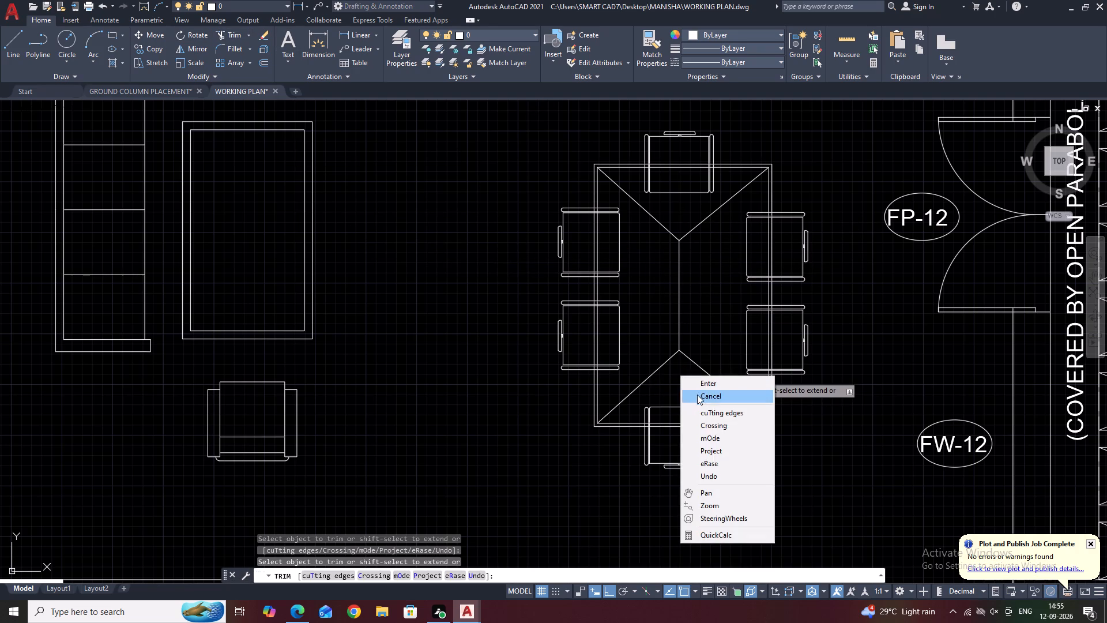
{"action": "left_click", "coordinate": [701, 397]}
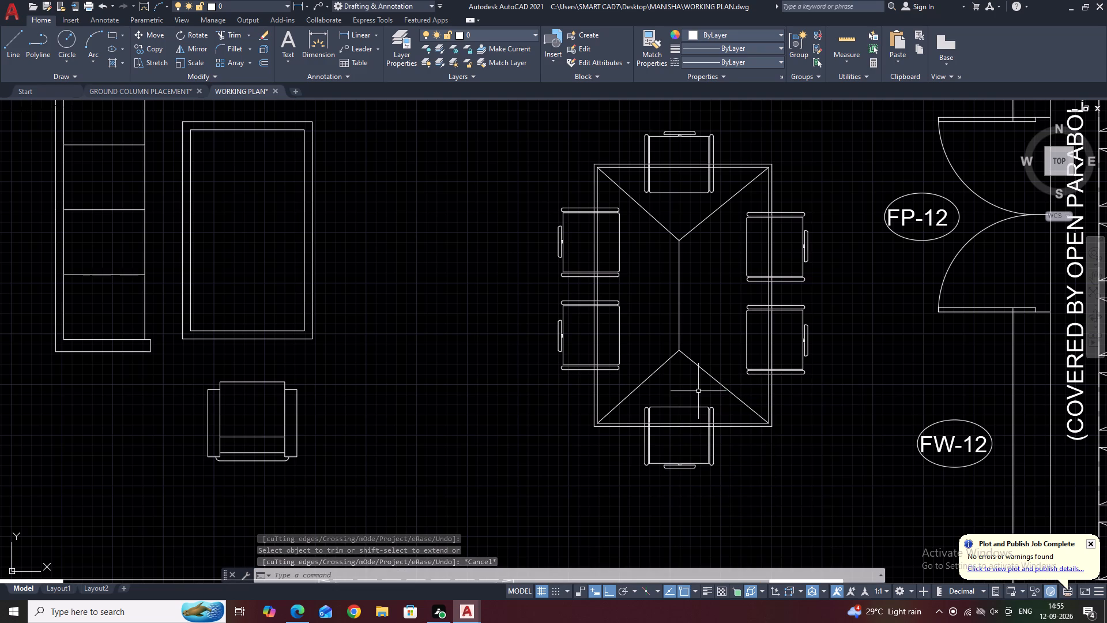
Draw a small circle on the dining table just right of the centre line's lower end.
{"action": "middle_click_drag", "start_coordinate": [684, 384], "coordinate": [745, 434]}
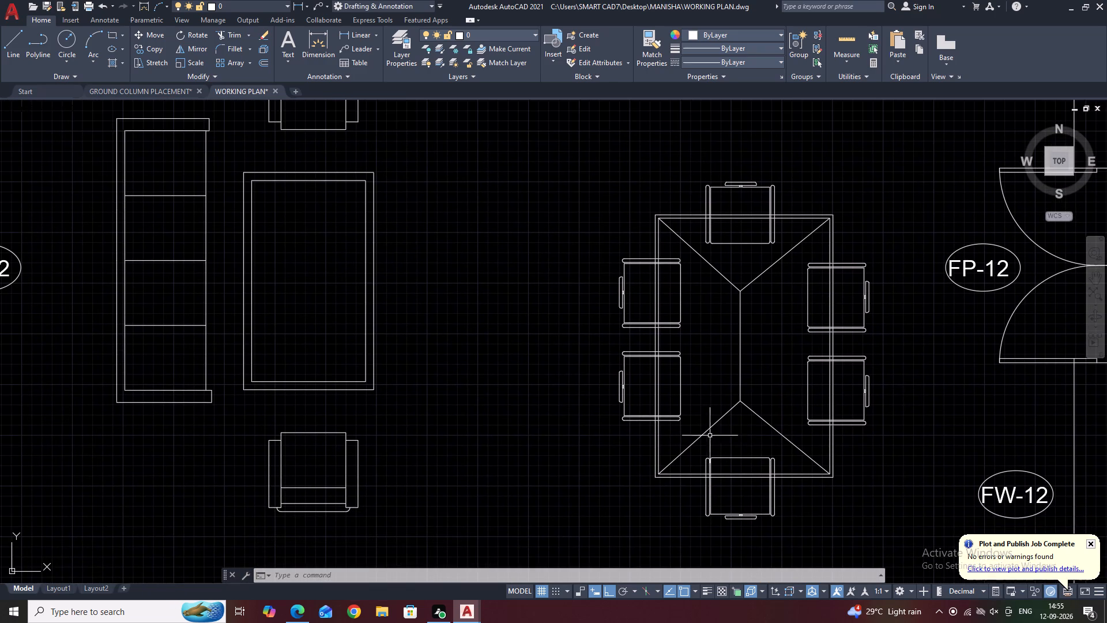
{"action": "scroll", "coordinate": [703, 438], "scroll_direction": "down", "scroll_amount": 1}
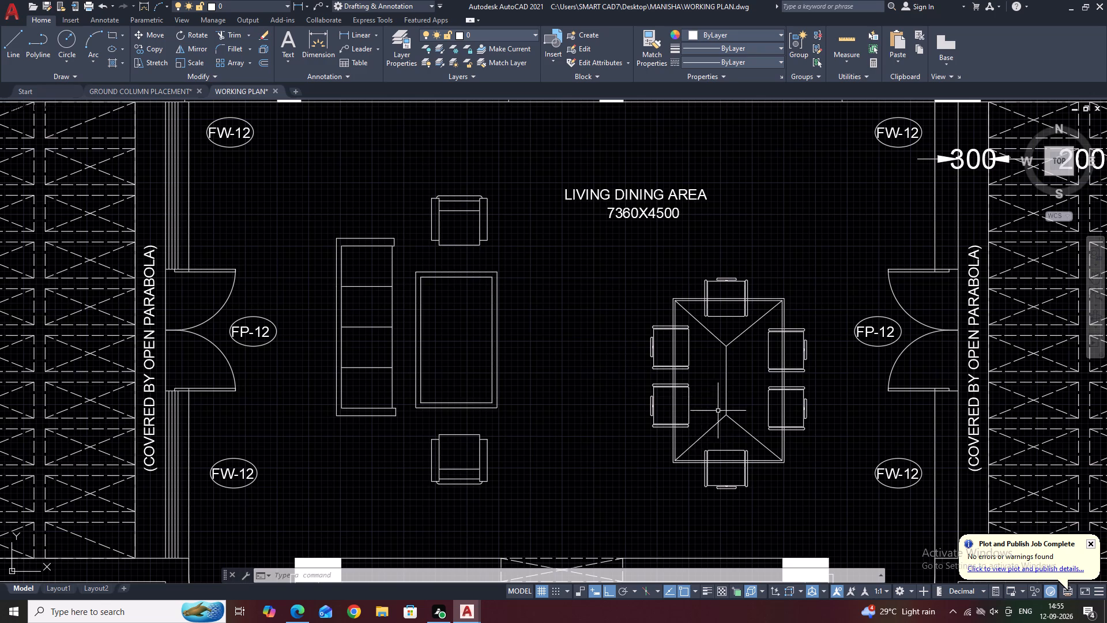
{"action": "middle_click_drag", "start_coordinate": [733, 411], "coordinate": [642, 406]}
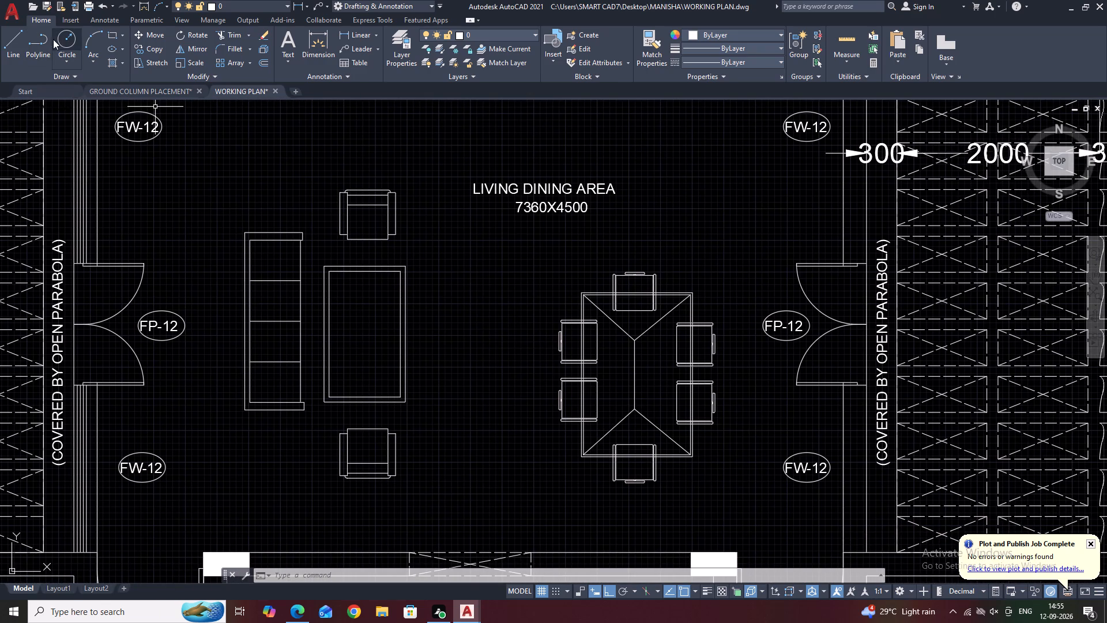
{"action": "left_click", "coordinate": [61, 43]}
{"action": "scroll", "coordinate": [645, 408], "scroll_direction": "up", "scroll_amount": 3}
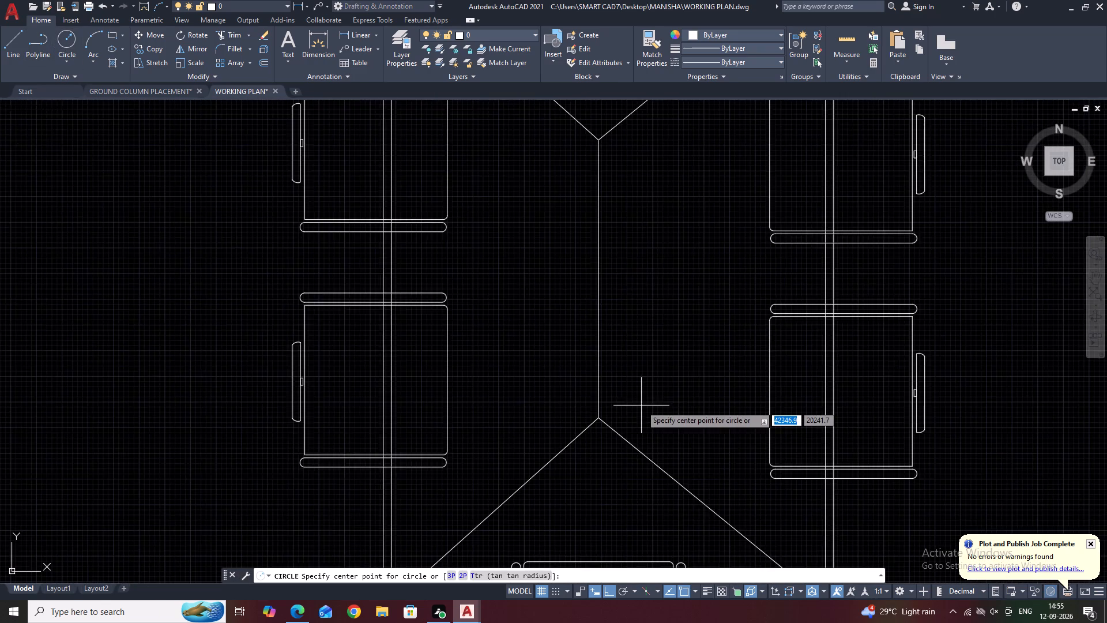
{"action": "scroll", "coordinate": [641, 406], "scroll_direction": "up", "scroll_amount": 1}
{"action": "left_click", "coordinate": [641, 414]}
{"action": "left_click", "coordinate": [668, 413]}
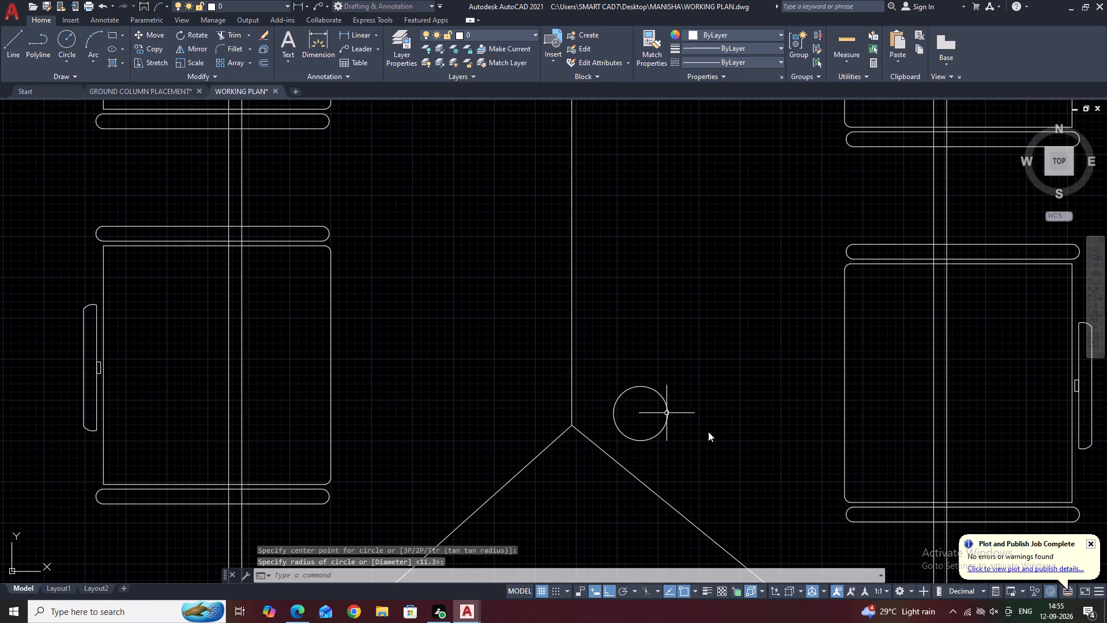
With ortho off, copy the small circle to just left of the upper end of the dining table's centre line.
{"action": "left_click", "coordinate": [709, 432]}
{"action": "left_click", "coordinate": [662, 388]}
{"action": "middle_click_drag", "start_coordinate": [737, 429], "coordinate": [789, 428]}
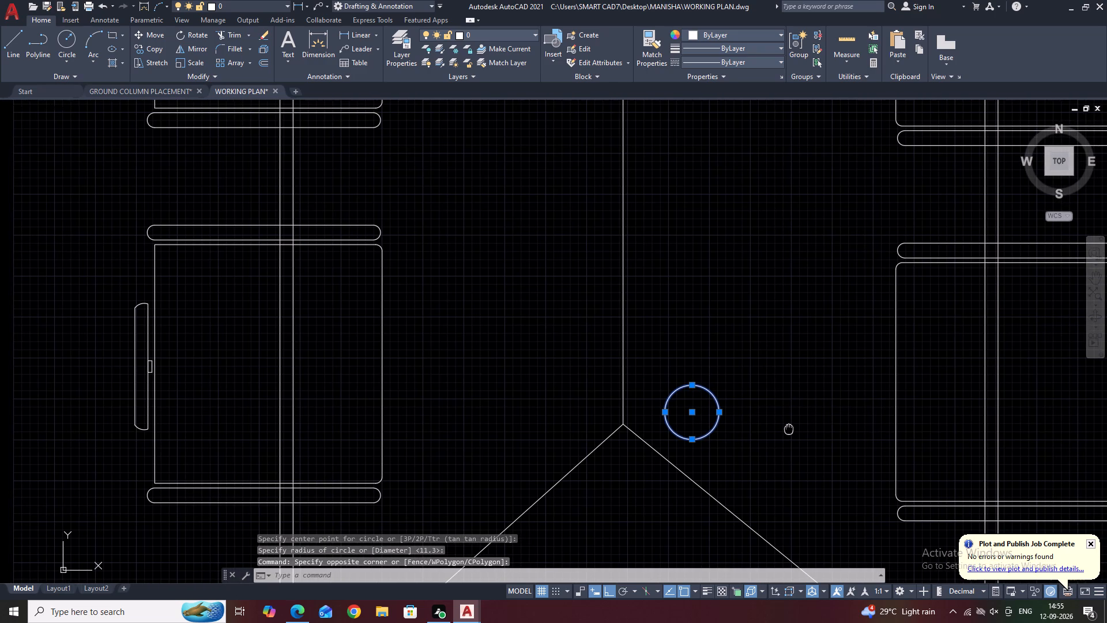
{"action": "middle_click_drag", "start_coordinate": [789, 428], "coordinate": [791, 429]}
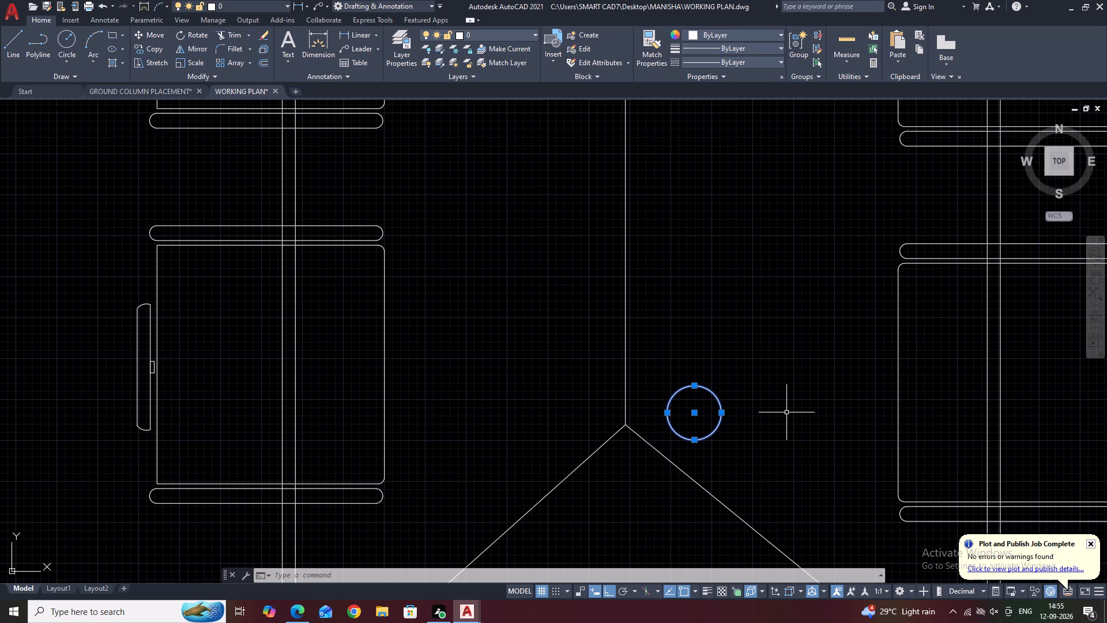
{"action": "middle_click_drag", "start_coordinate": [784, 500], "coordinate": [835, 594]}
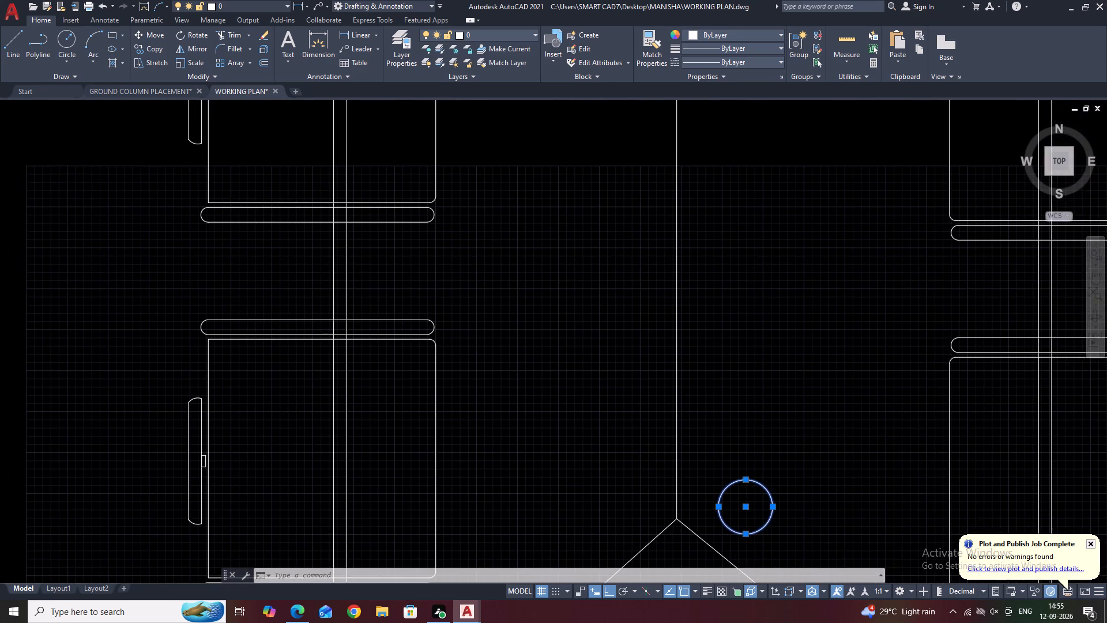
{"action": "middle_click_drag", "start_coordinate": [835, 594], "coordinate": [832, 539]}
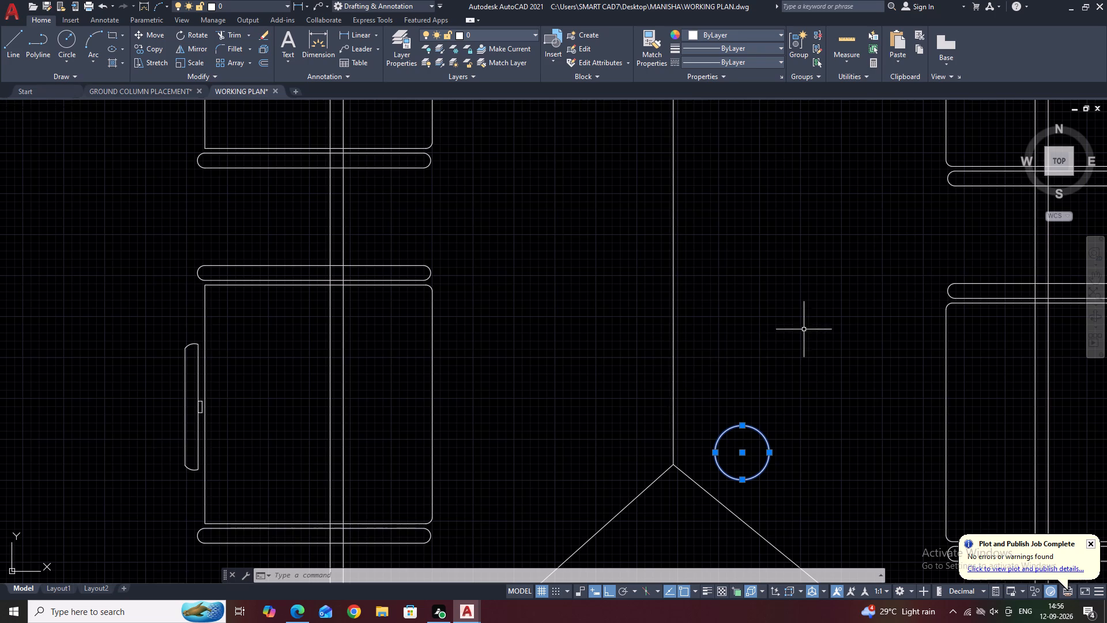
{"action": "scroll", "coordinate": [807, 332], "scroll_direction": "down", "scroll_amount": 1}
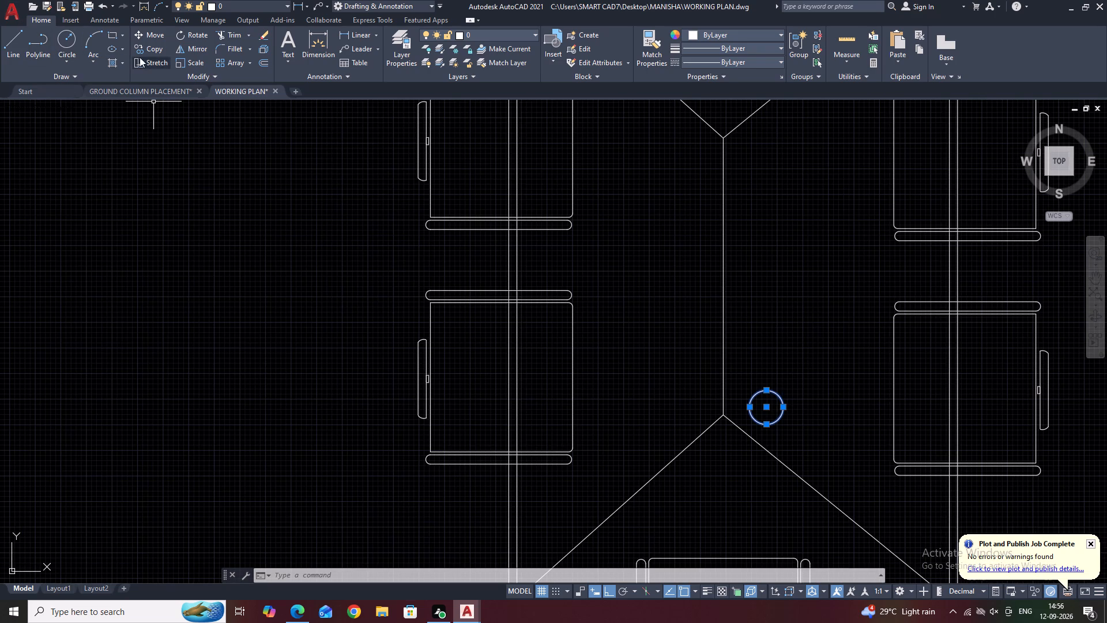
{"action": "left_click", "coordinate": [145, 46]}
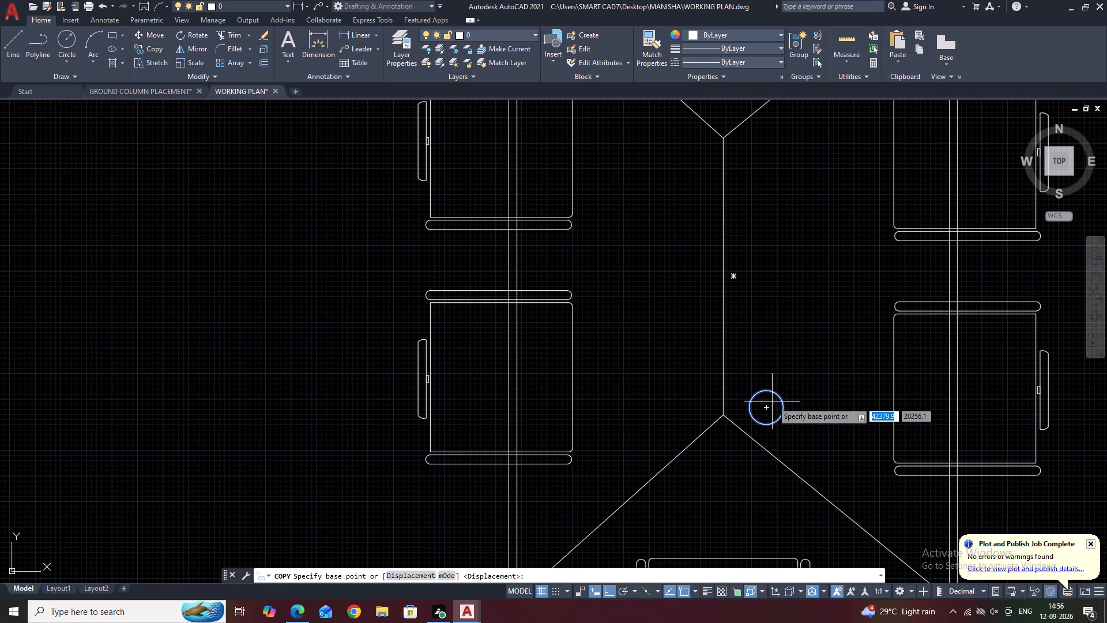
{"action": "middle_click_drag", "start_coordinate": [764, 407], "coordinate": [797, 448]}
{"action": "left_click", "coordinate": [799, 451]}
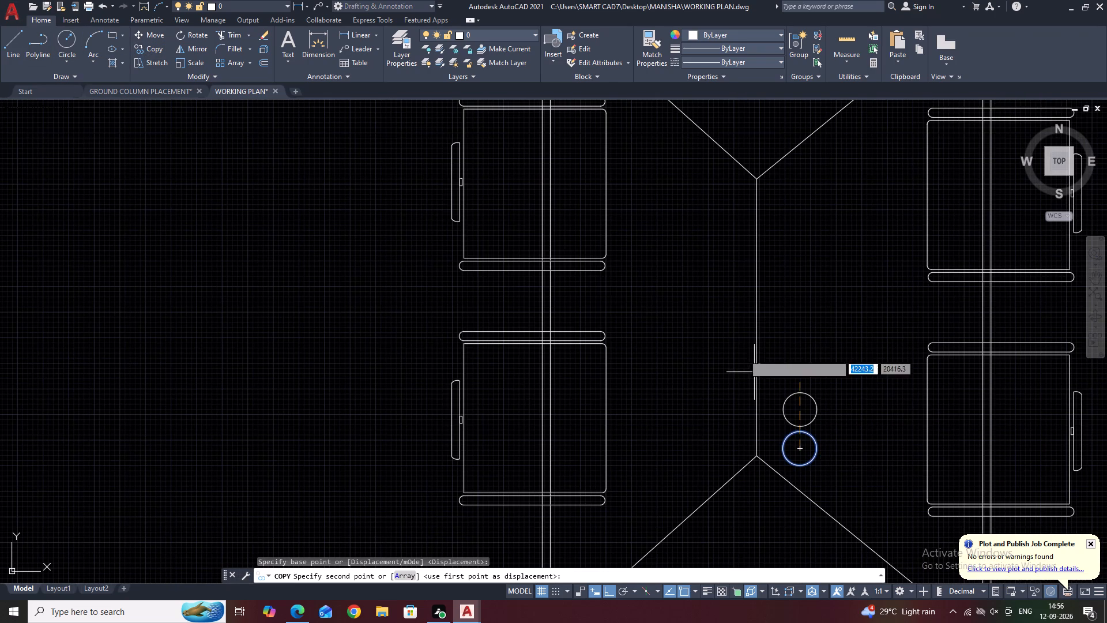
{"action": "key", "text": "F8"}
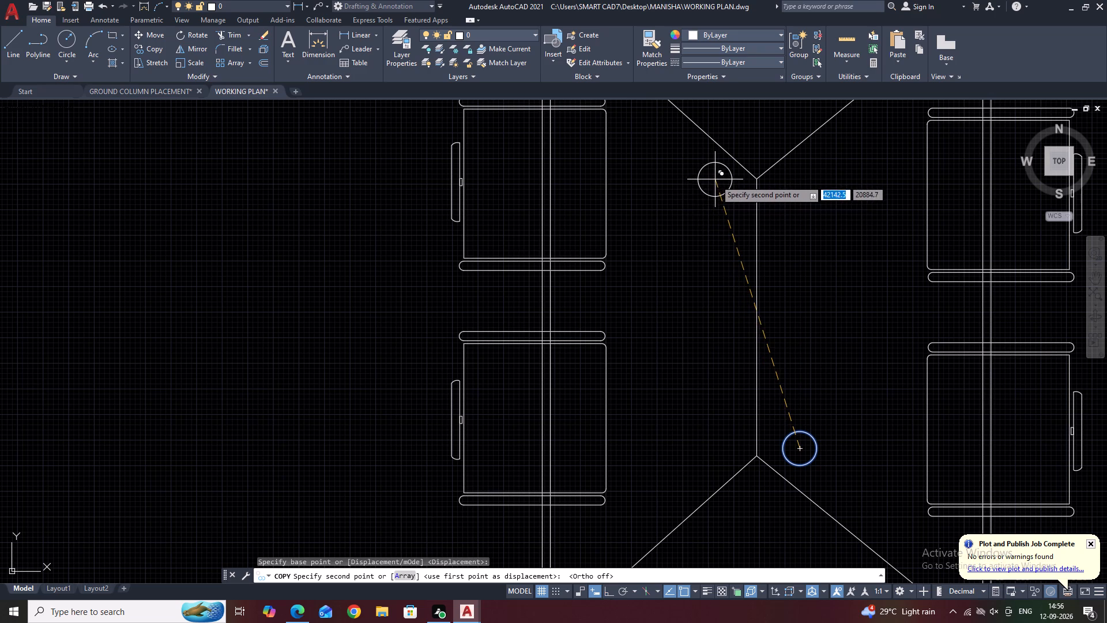
{"action": "left_click", "coordinate": [716, 182]}
{"action": "right_click", "coordinate": [716, 182]}
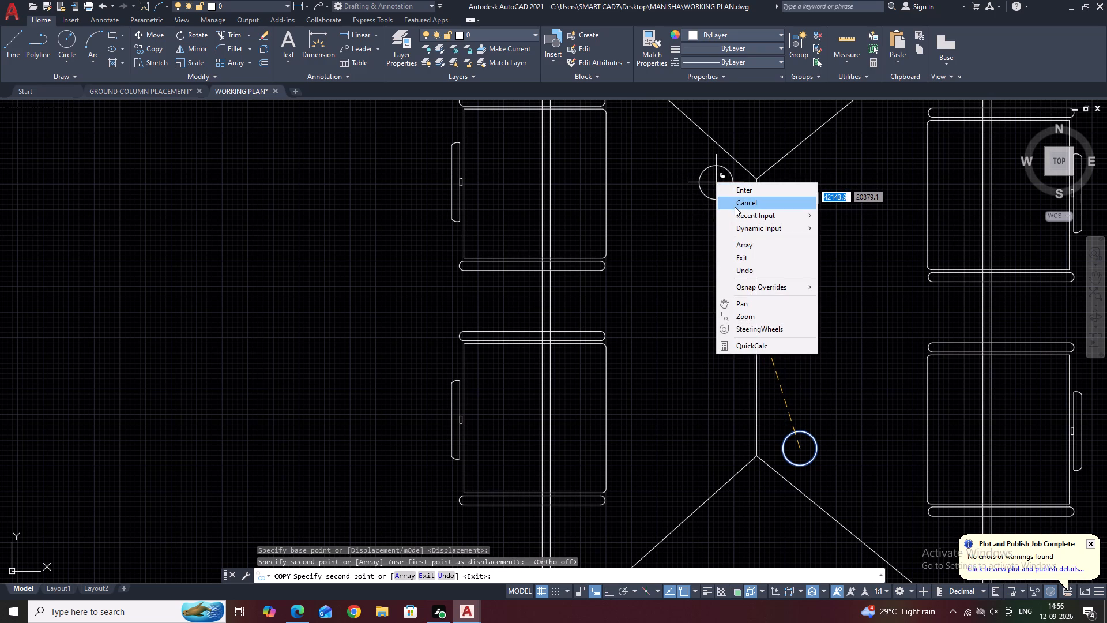
{"action": "right_click", "coordinate": [735, 207]}
{"action": "scroll", "coordinate": [848, 492], "scroll_direction": "down", "scroll_amount": 1}
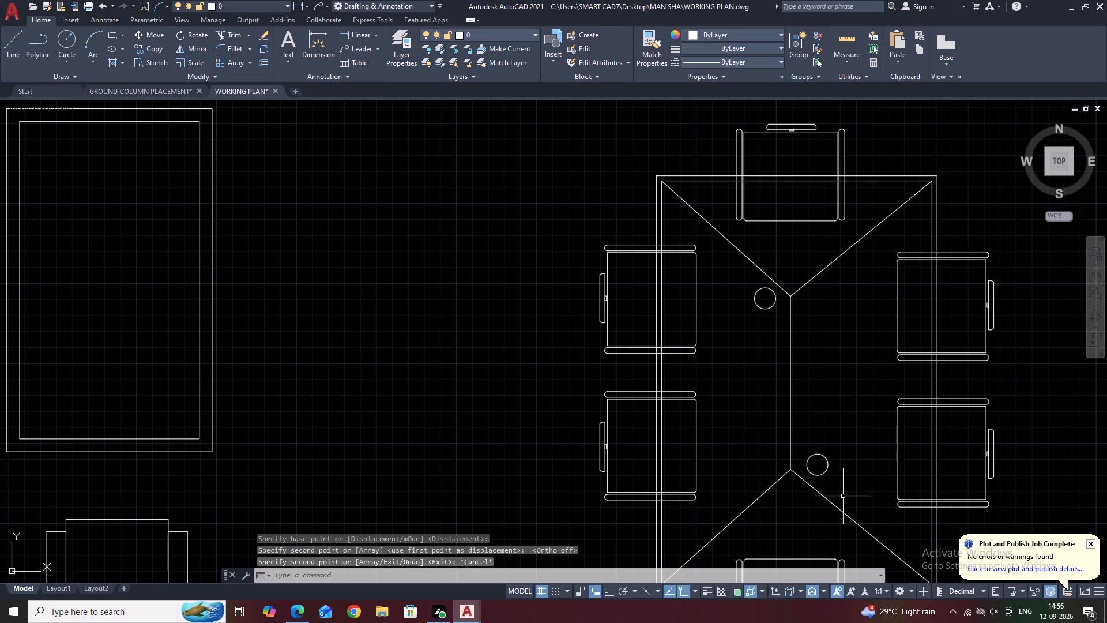
{"action": "scroll", "coordinate": [814, 493], "scroll_direction": "down", "scroll_amount": 1}
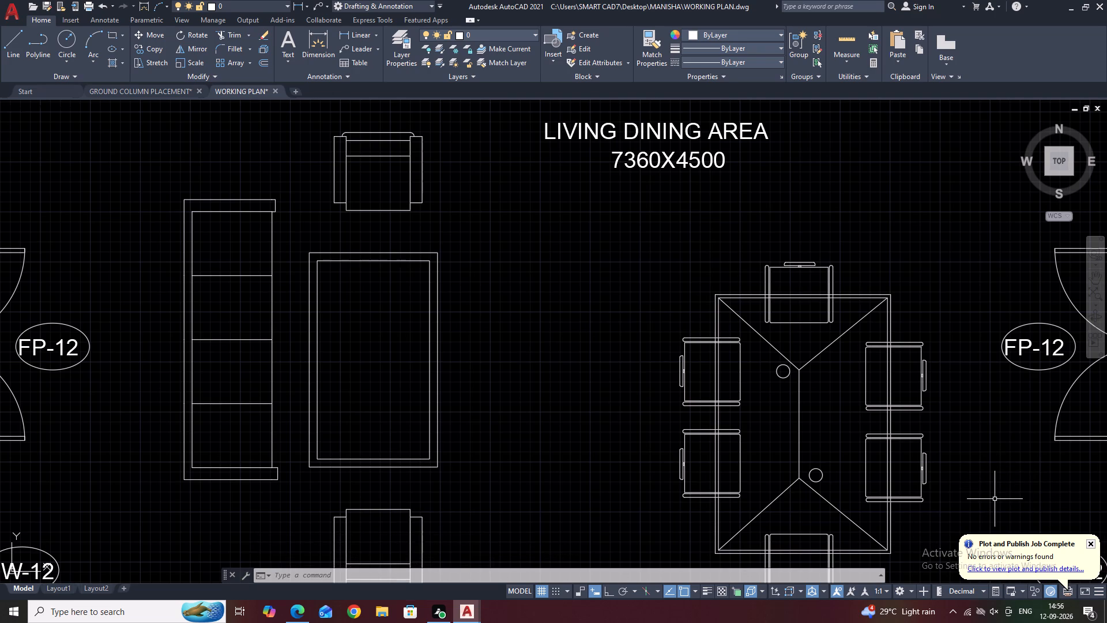
Look over the furnished living dining area and the surrounding rooms, from the front verandah to the rear bedrooms and kitchen.
{"action": "scroll", "coordinate": [824, 440], "scroll_direction": "down", "scroll_amount": 2}
{"action": "middle_click_drag", "start_coordinate": [906, 474], "coordinate": [846, 378]}
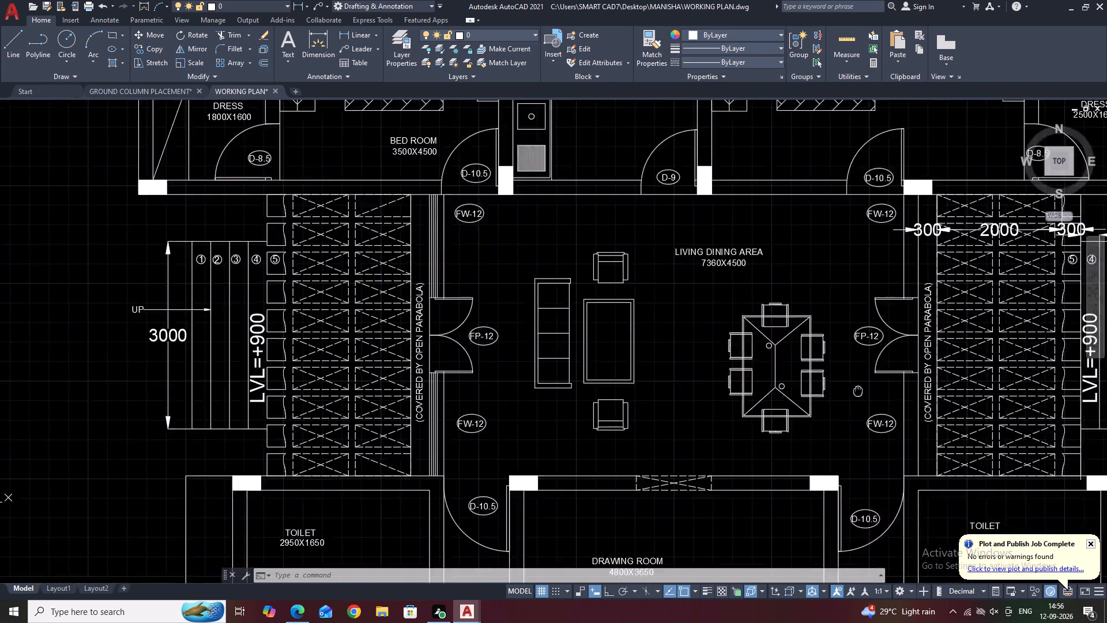
{"action": "middle_click_drag", "start_coordinate": [846, 378], "coordinate": [801, 336]}
{"action": "middle_click_drag", "start_coordinate": [864, 355], "coordinate": [736, 188]}
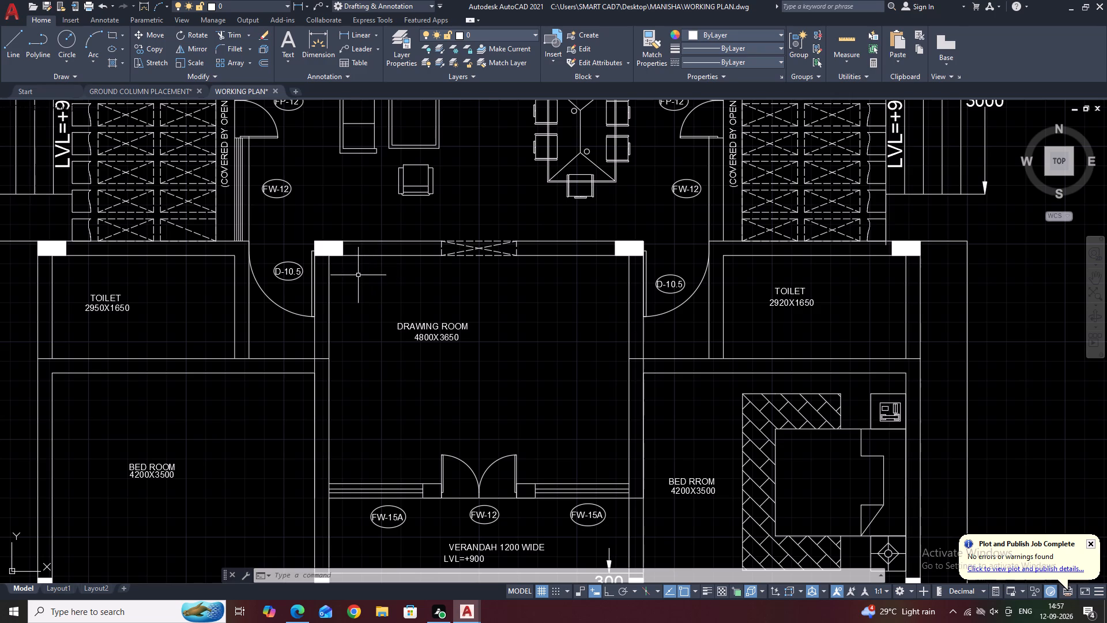
{"action": "scroll", "coordinate": [635, 393], "scroll_direction": "down", "scroll_amount": 2}
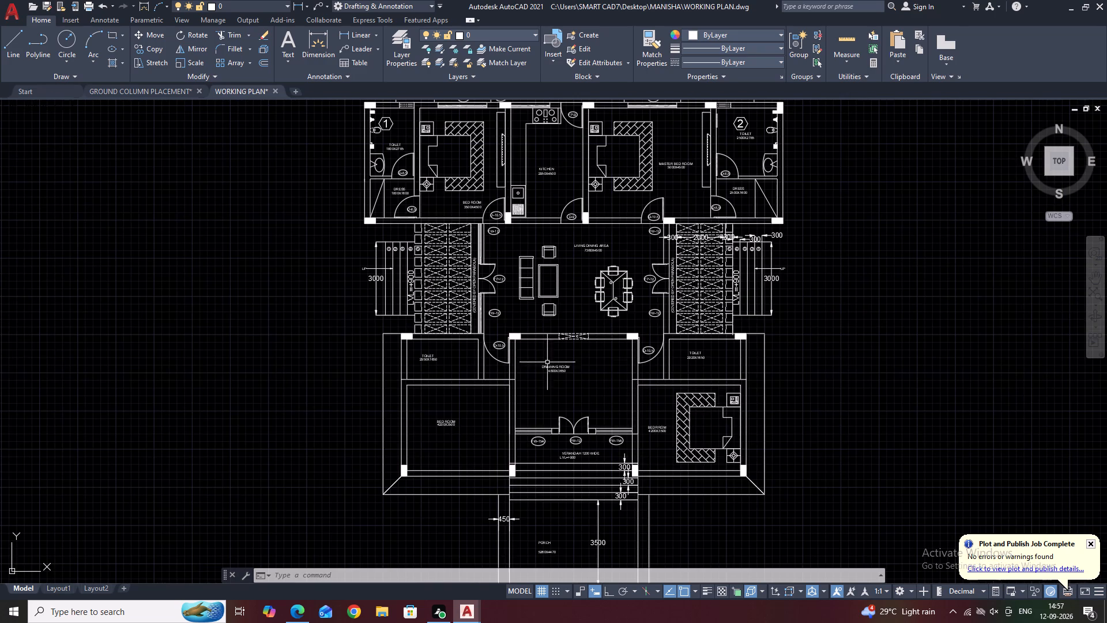
{"action": "middle_click_drag", "start_coordinate": [596, 339], "coordinate": [729, 424]}
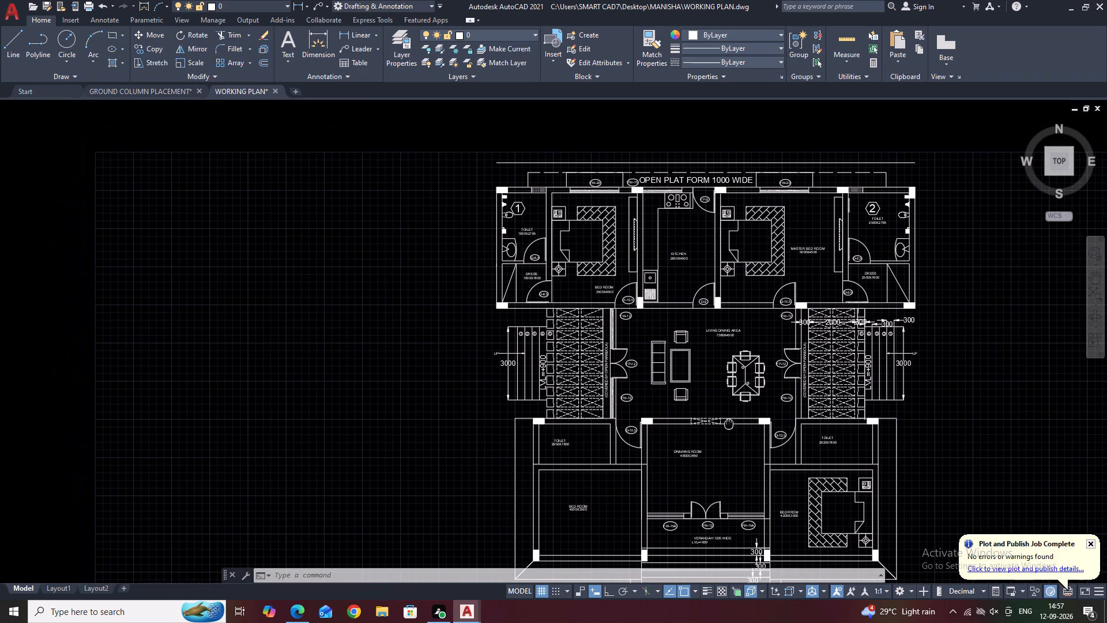
{"action": "middle_click_drag", "start_coordinate": [729, 424], "coordinate": [729, 423]}
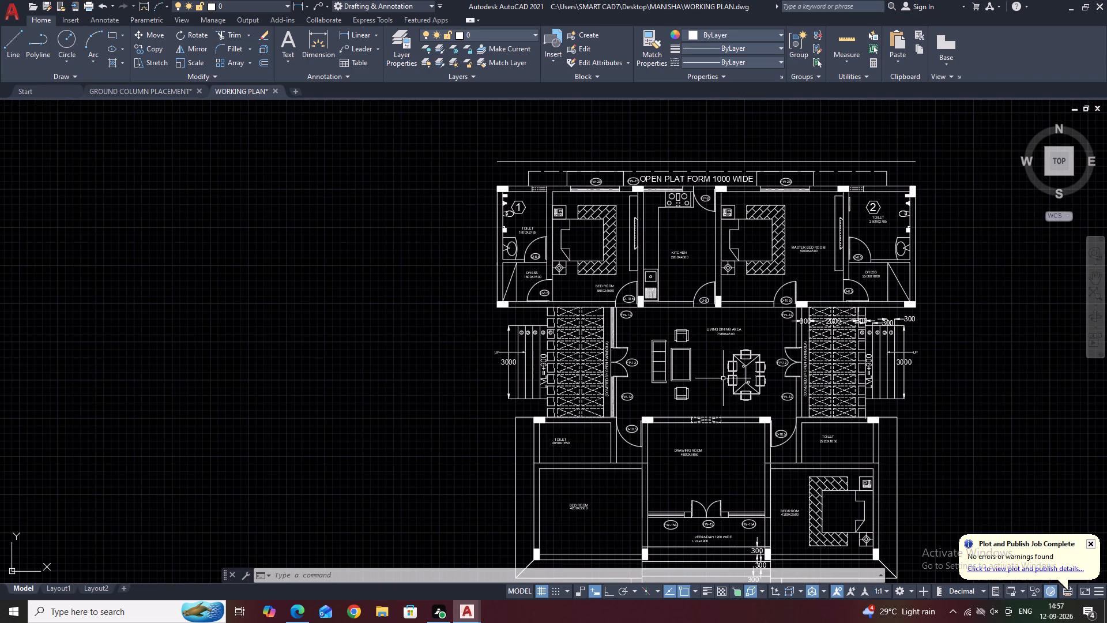
{"action": "middle_click_drag", "start_coordinate": [803, 412], "coordinate": [789, 346]}
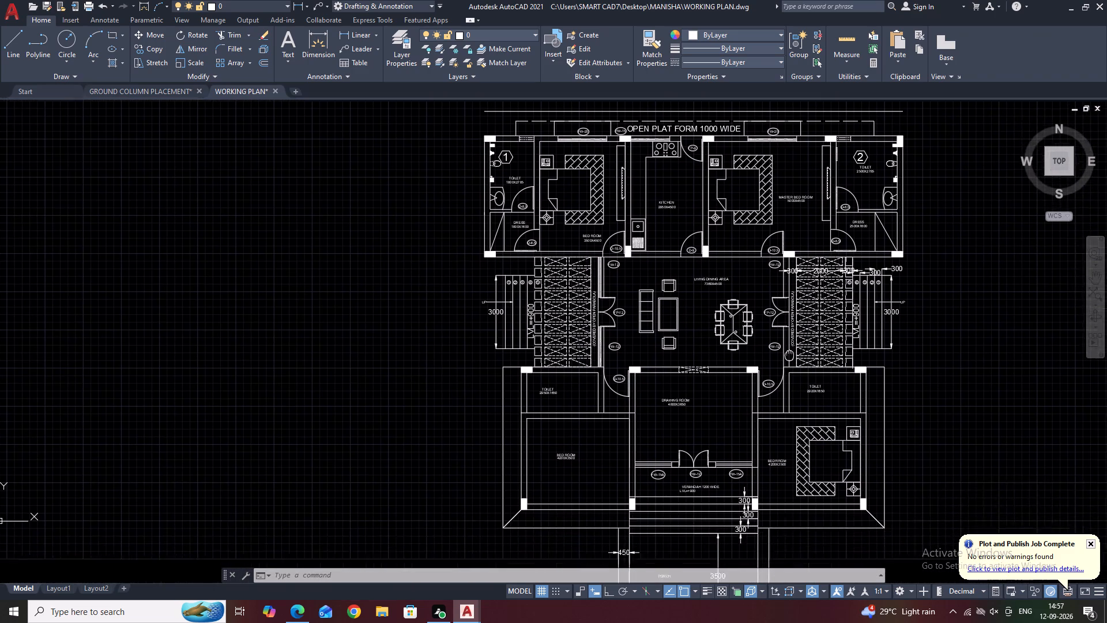
{"action": "middle_click_drag", "start_coordinate": [789, 346], "coordinate": [784, 331]}
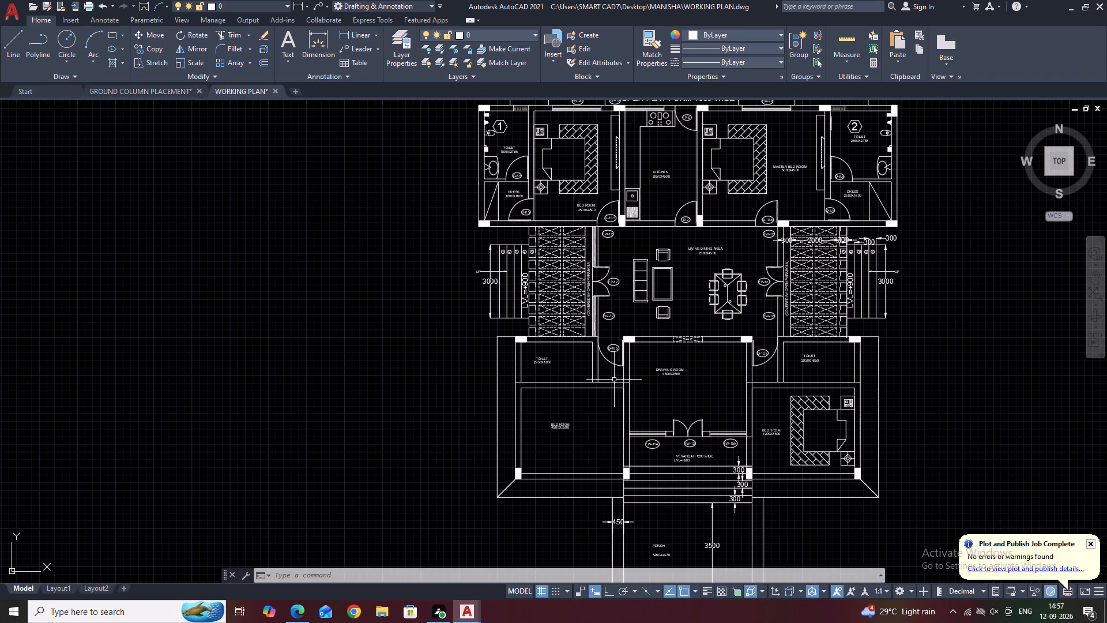
{"action": "scroll", "coordinate": [714, 267], "scroll_direction": "up", "scroll_amount": 3}
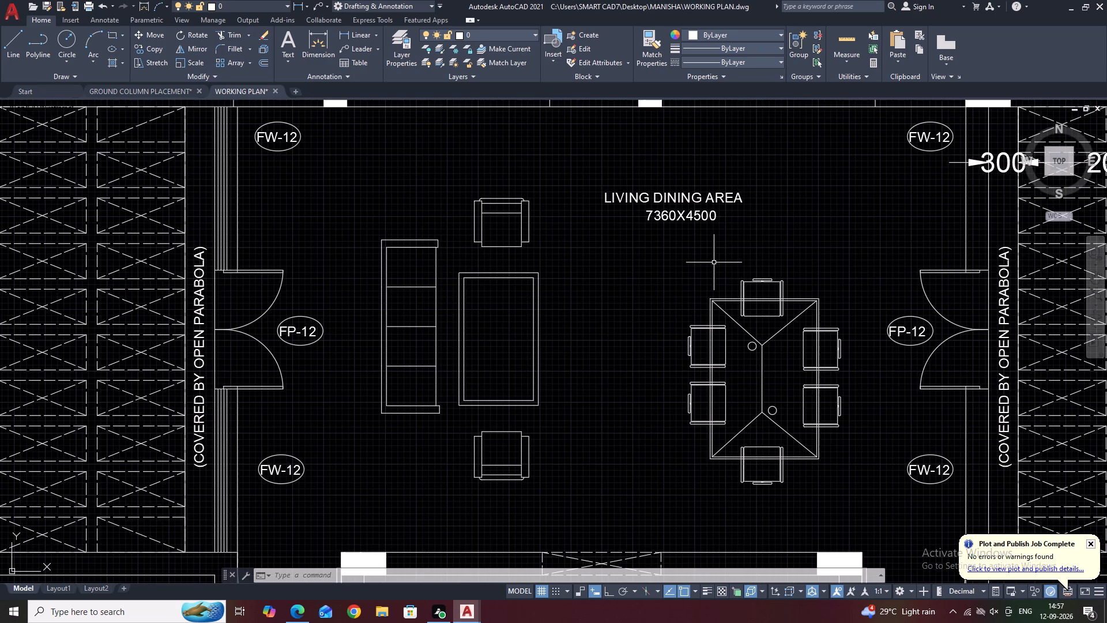
{"action": "scroll", "coordinate": [714, 262], "scroll_direction": "down", "scroll_amount": 2}
{"action": "middle_click_drag", "start_coordinate": [773, 388], "coordinate": [776, 389]}
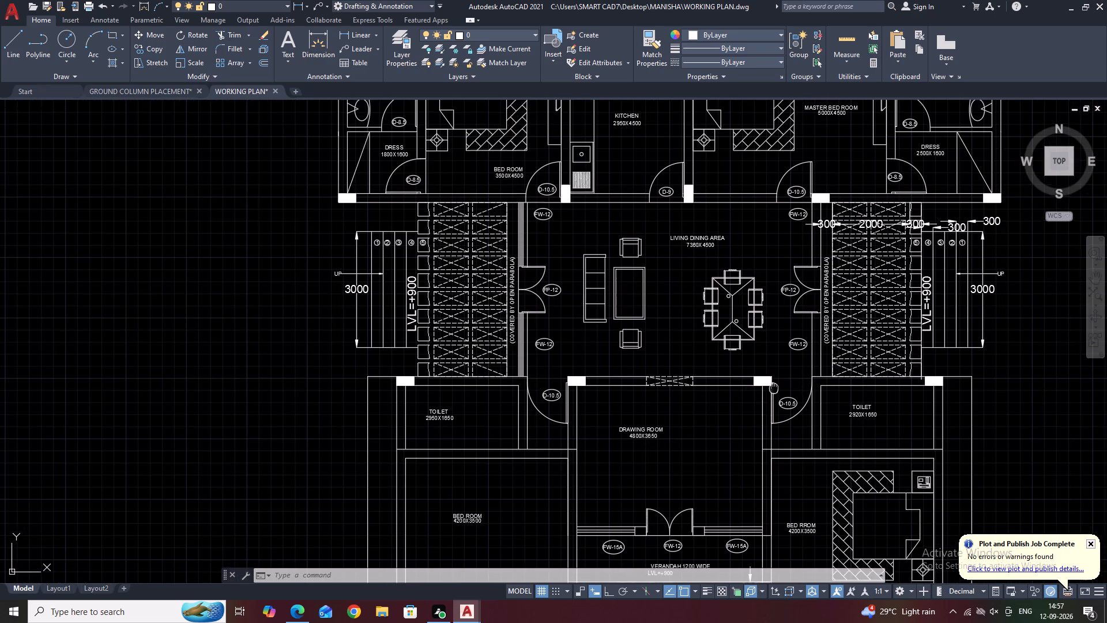
{"action": "middle_click_drag", "start_coordinate": [776, 389], "coordinate": [804, 261]}
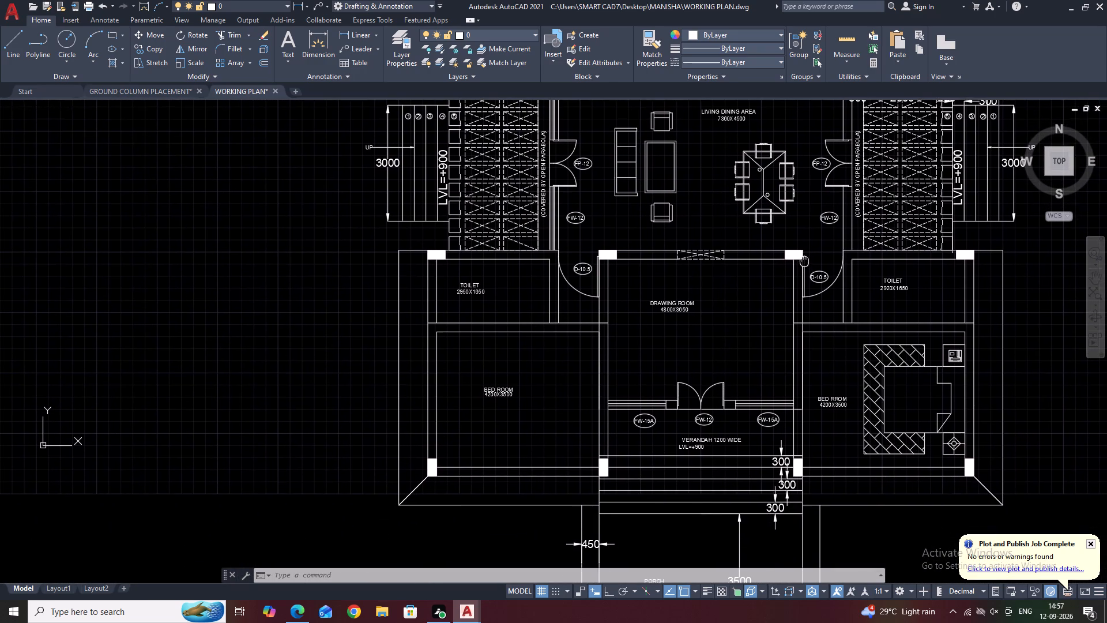
{"action": "middle_click_drag", "start_coordinate": [804, 261], "coordinate": [805, 261]}
{"action": "middle_click_drag", "start_coordinate": [871, 289], "coordinate": [805, 333]}
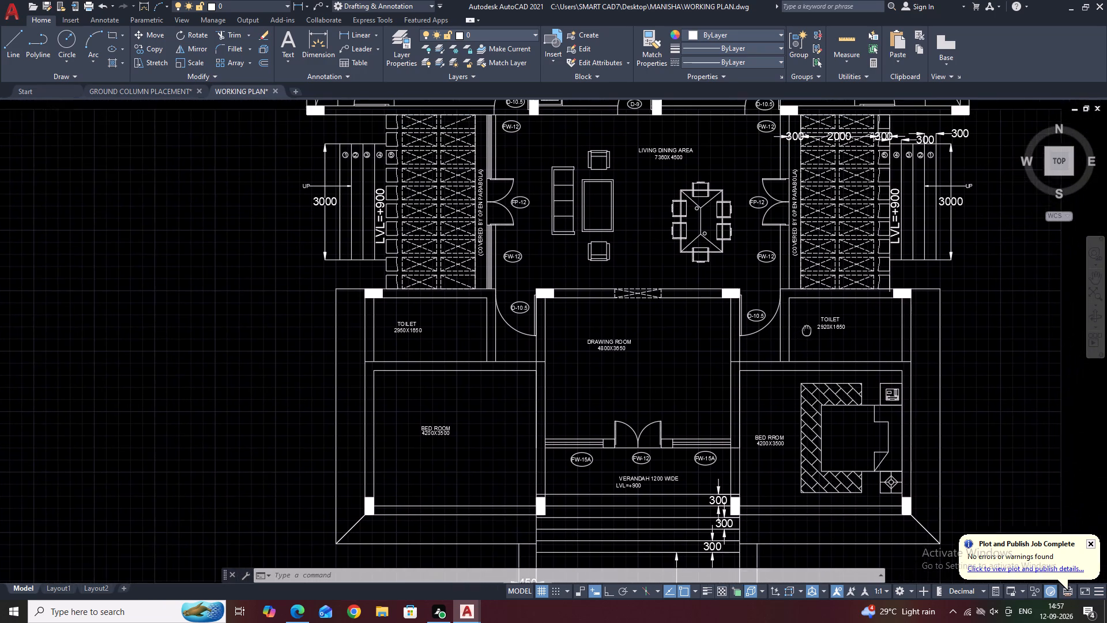
{"action": "middle_click_drag", "start_coordinate": [805, 333], "coordinate": [796, 393]}
{"action": "middle_click_drag", "start_coordinate": [824, 321], "coordinate": [823, 326]}
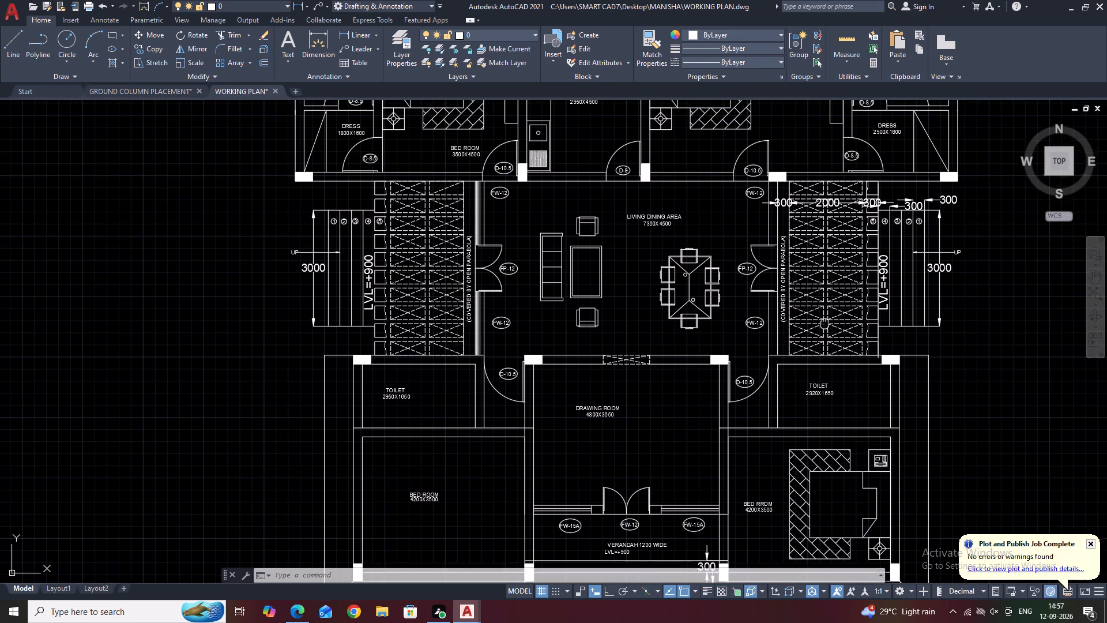
{"action": "middle_click_drag", "start_coordinate": [823, 326], "coordinate": [878, 451]}
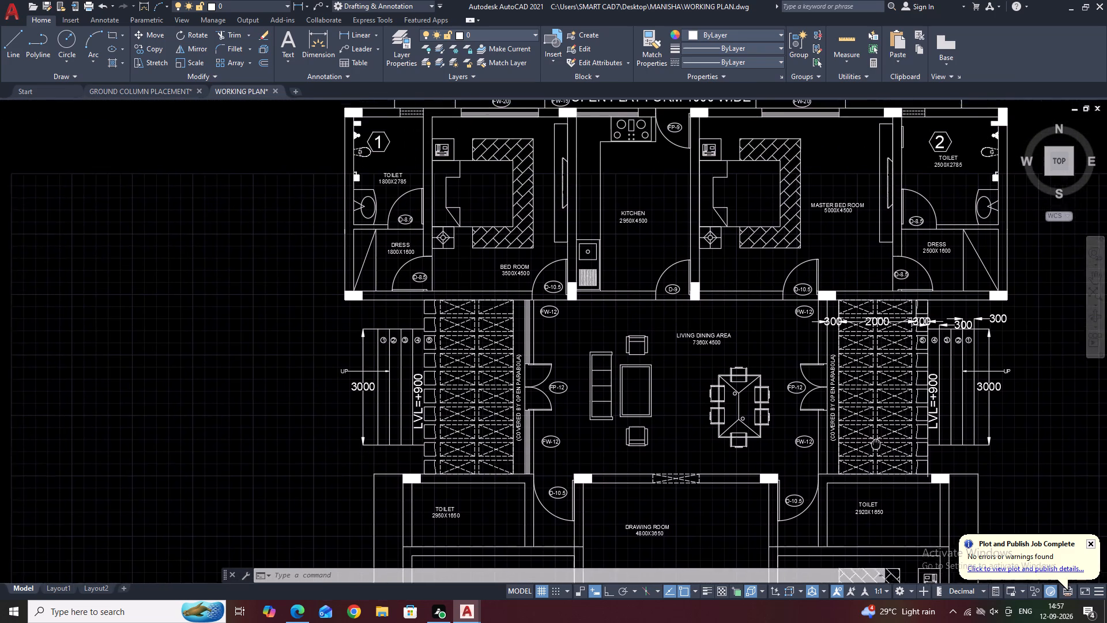
{"action": "middle_click_drag", "start_coordinate": [878, 451], "coordinate": [880, 465]}
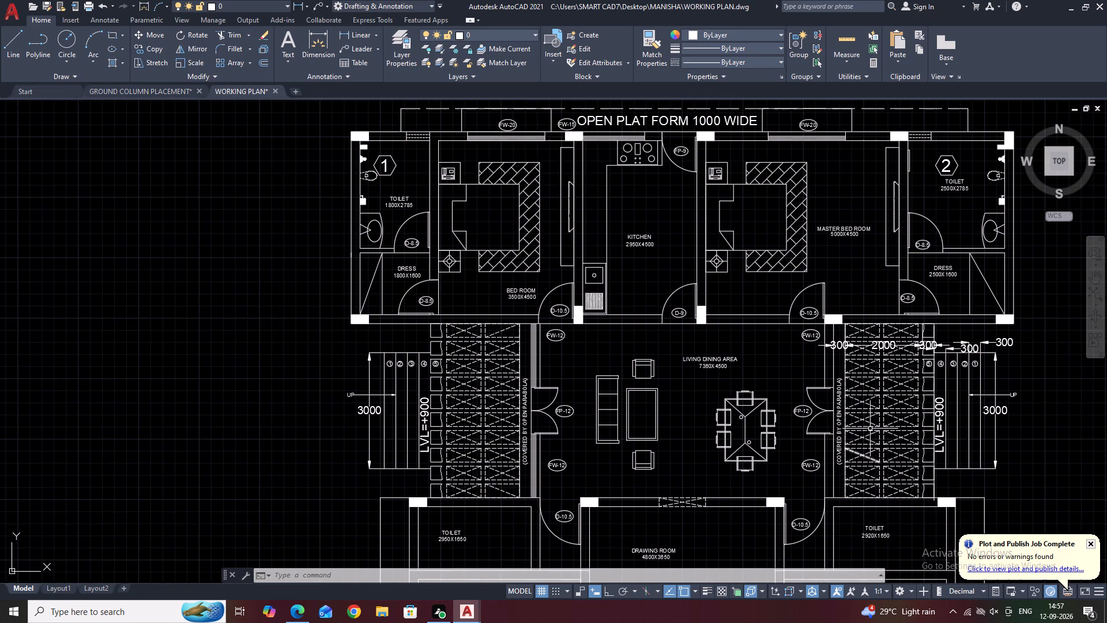
Copy the small rectangular wall piece beside the kitchen's FP-9 door into the living dining area, between the west FW-12 and FP-12 tags.
{"action": "middle_click_drag", "start_coordinate": [818, 309], "coordinate": [830, 362]}
{"action": "scroll", "coordinate": [671, 176], "scroll_direction": "up", "scroll_amount": 2}
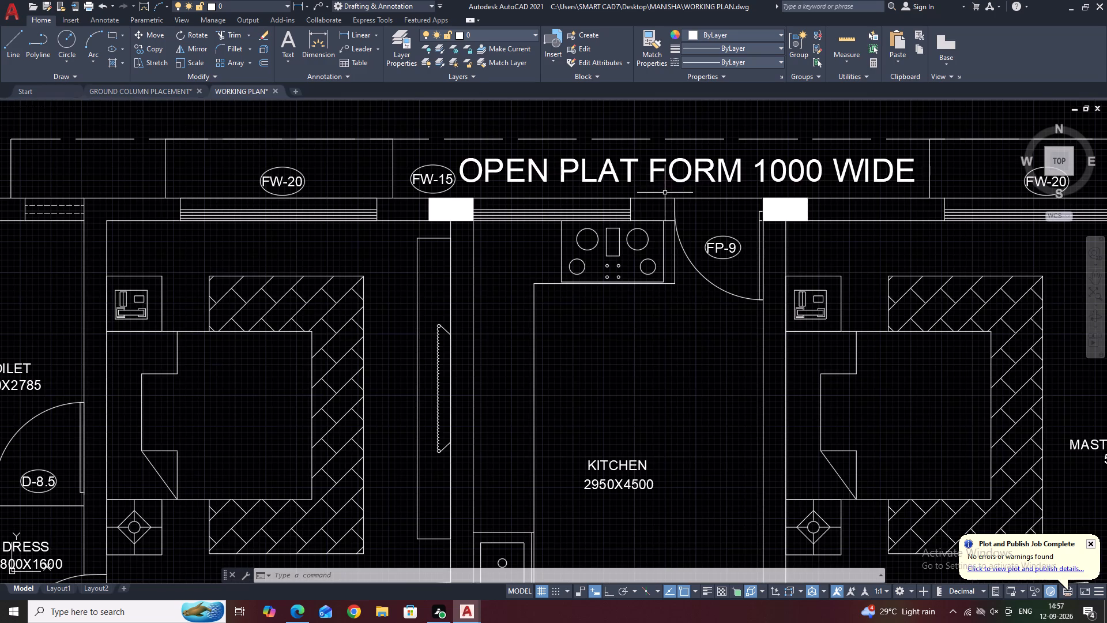
{"action": "left_click", "coordinate": [661, 197]}
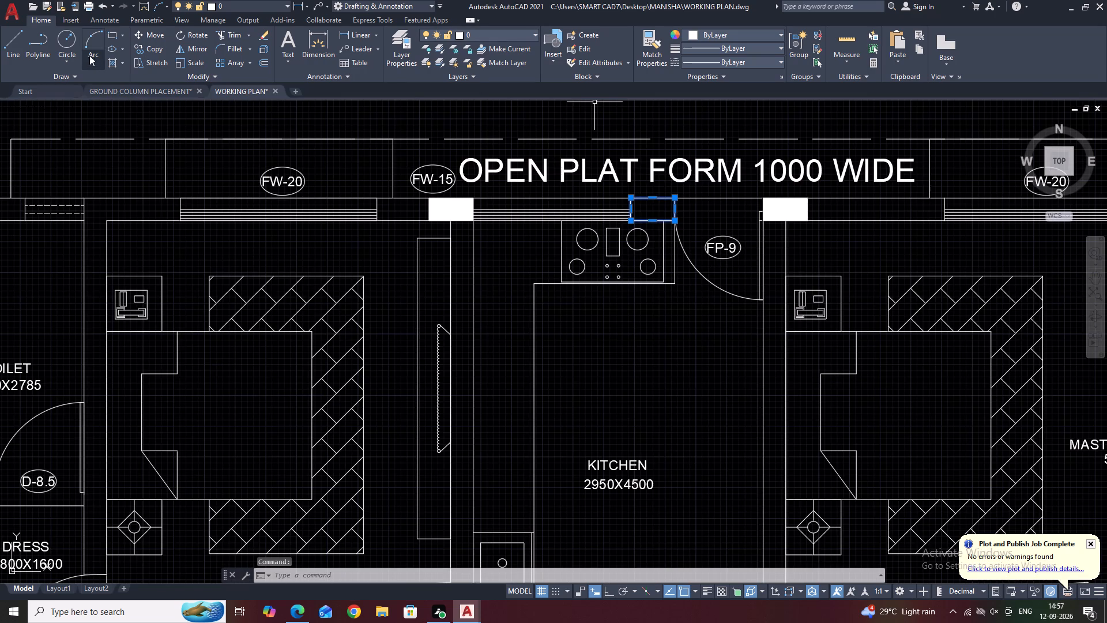
{"action": "left_click", "coordinate": [148, 43]}
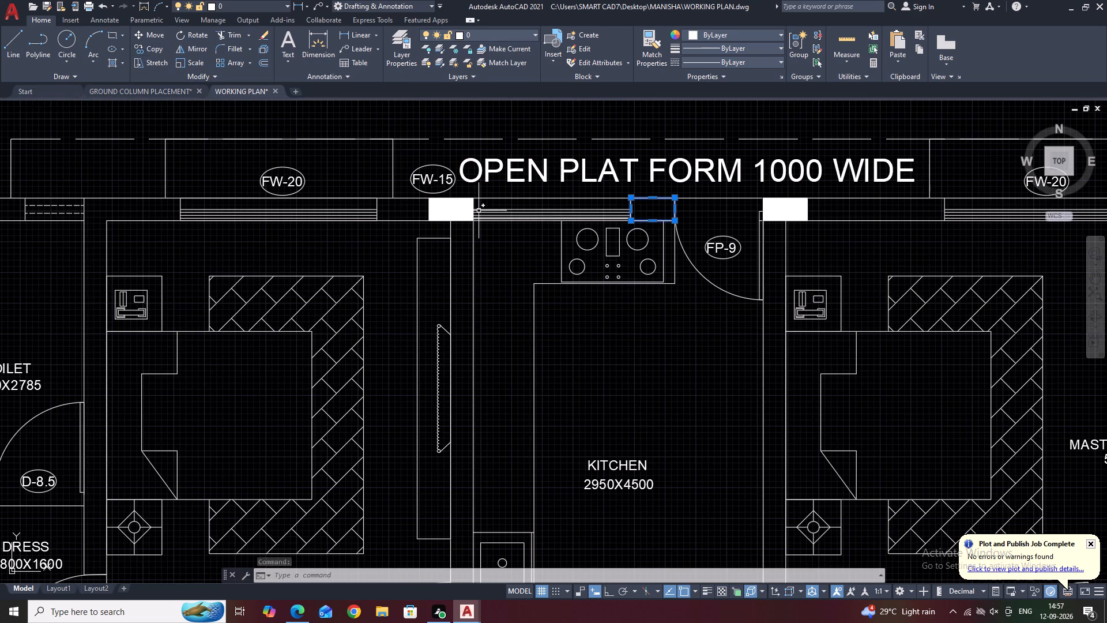
{"action": "left_click", "coordinate": [148, 43]}
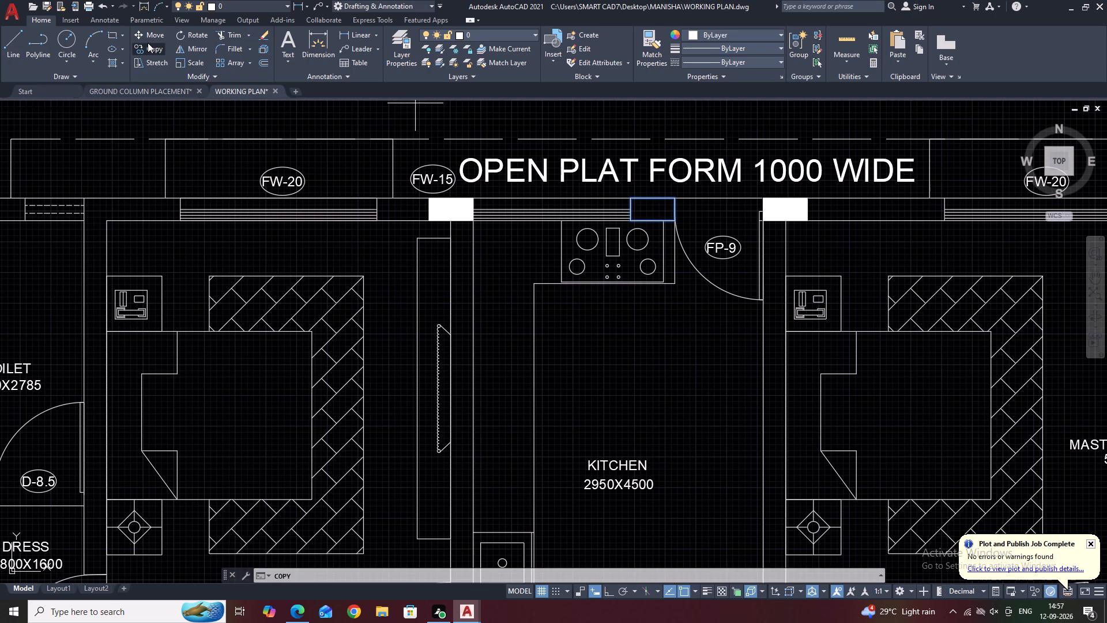
{"action": "left_click", "coordinate": [643, 199]}
{"action": "scroll", "coordinate": [657, 213], "scroll_direction": "down", "scroll_amount": 2}
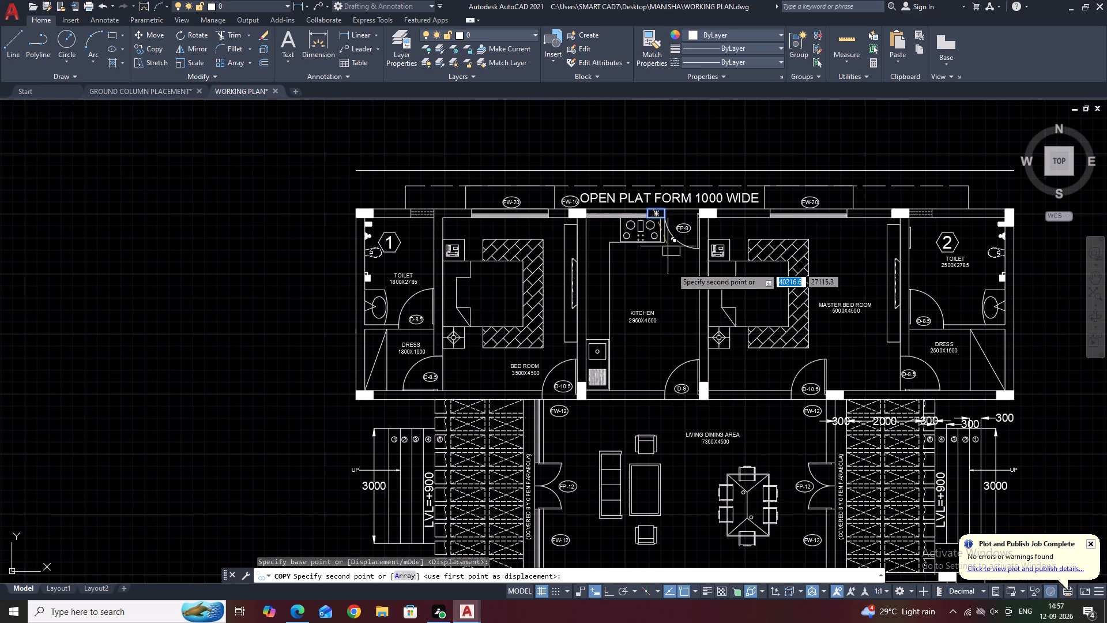
{"action": "middle_click_drag", "start_coordinate": [628, 433], "coordinate": [696, 309]}
{"action": "scroll", "coordinate": [638, 320], "scroll_direction": "up", "scroll_amount": 3}
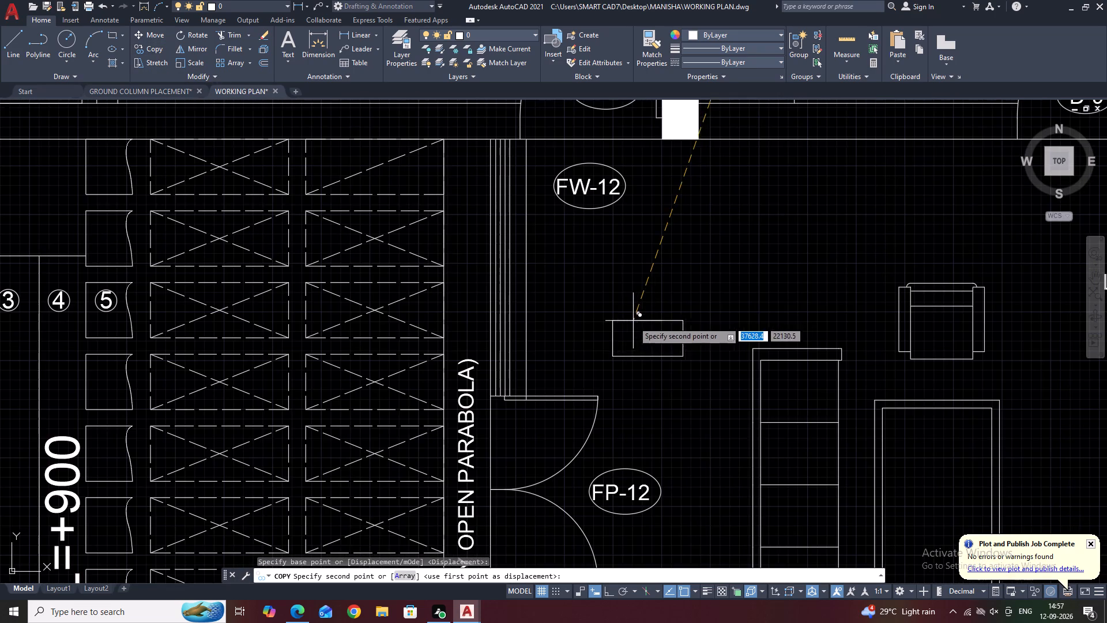
{"action": "left_click", "coordinate": [624, 322]}
{"action": "right_click", "coordinate": [669, 316]}
{"action": "left_click", "coordinate": [706, 338]}
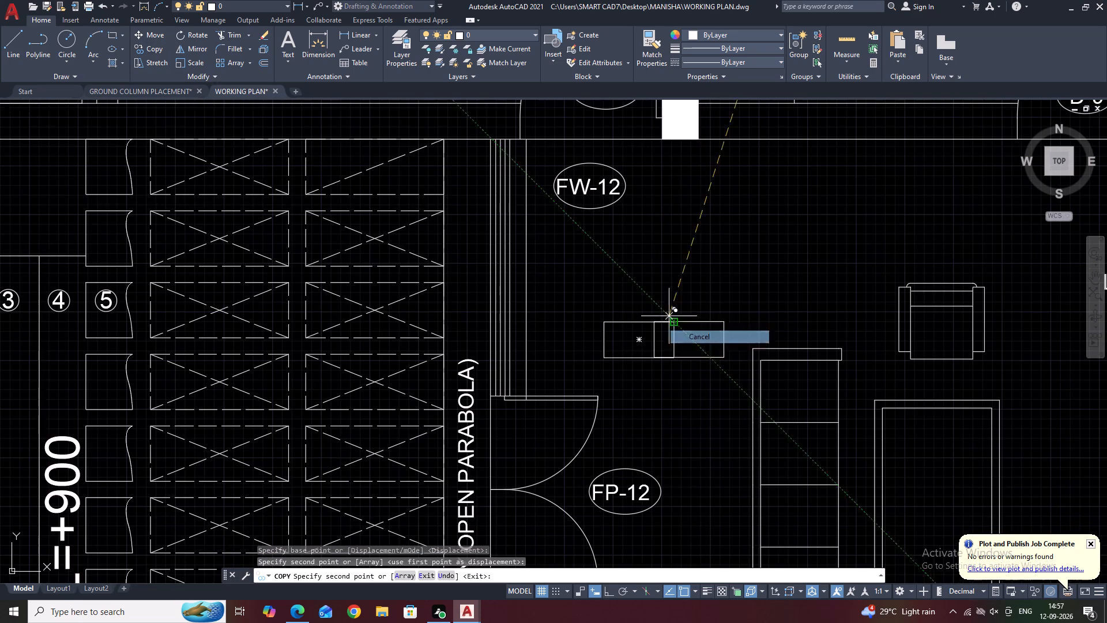
Rotate the copied wall piece 90 degrees clockwise about the midpoint of its short side so that it stands vertically.
{"action": "left_click", "coordinate": [710, 305]}
{"action": "left_click", "coordinate": [642, 363]}
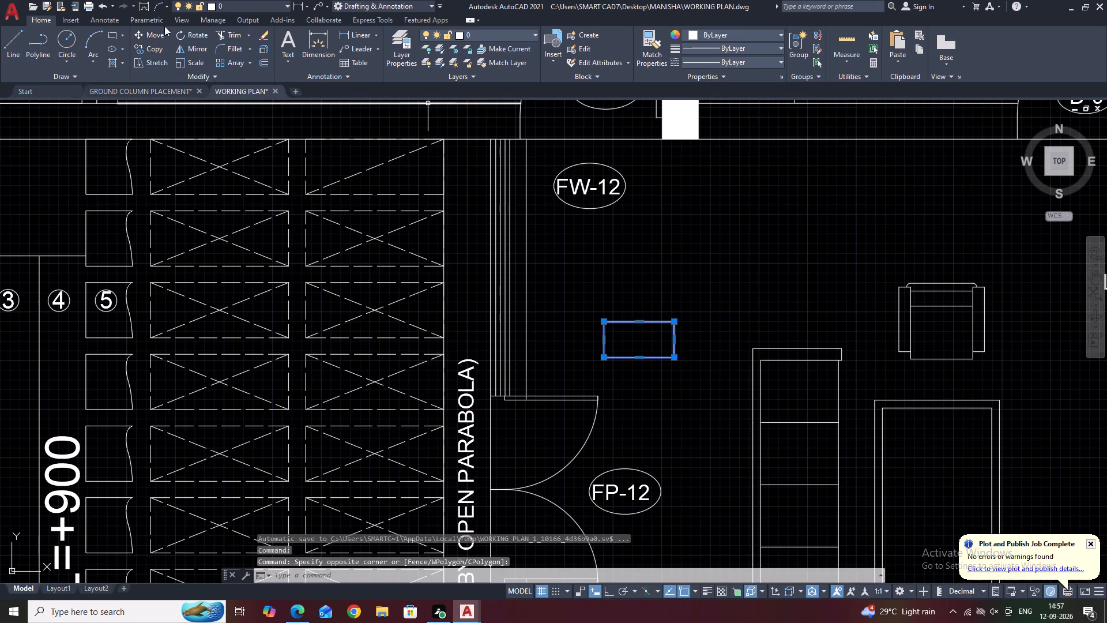
{"action": "left_click", "coordinate": [182, 32]}
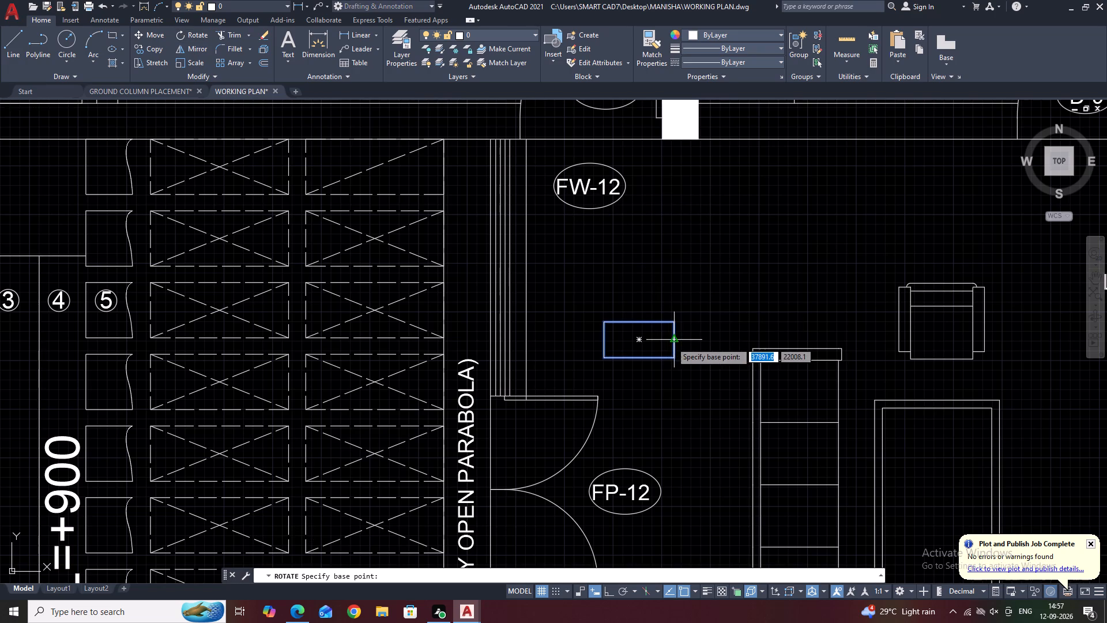
{"action": "left_click", "coordinate": [674, 341]}
{"action": "left_click", "coordinate": [678, 385]}
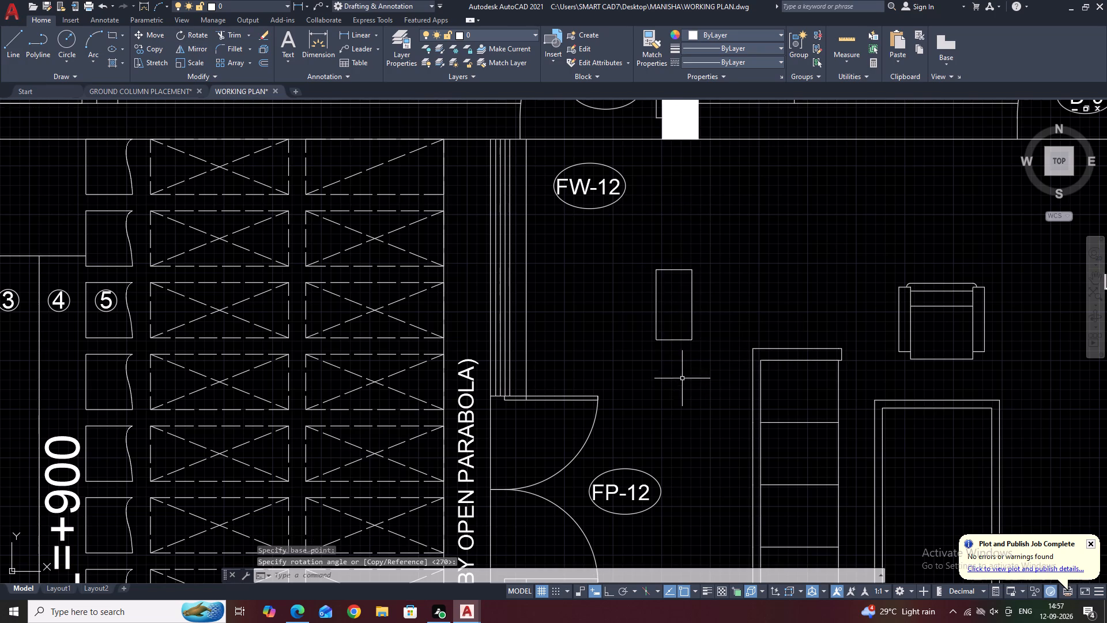
Move the rotated wall piece by its lower corner to the jamb where the upper west FW-12 window meets the FP-12 door.
{"action": "left_click", "coordinate": [716, 333]}
{"action": "left_click", "coordinate": [680, 296]}
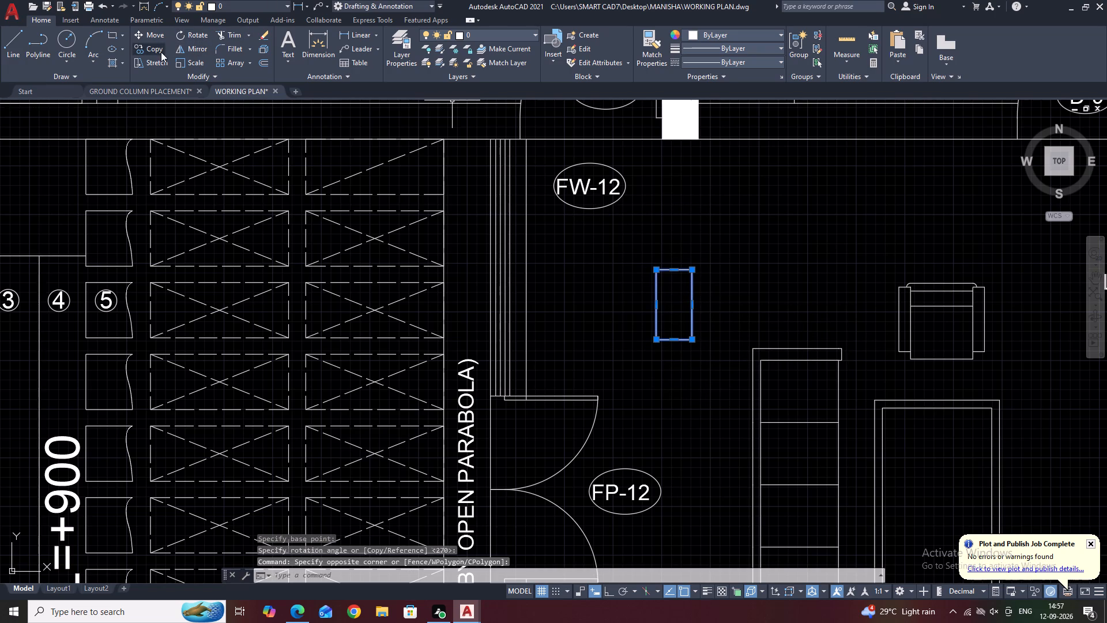
{"action": "left_click", "coordinate": [161, 35]}
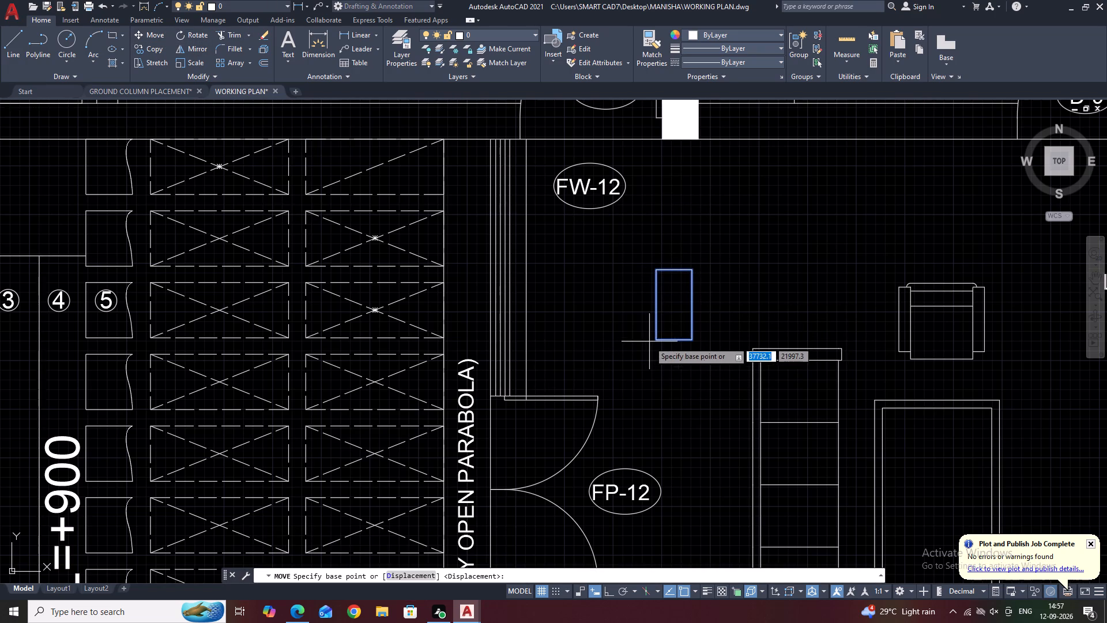
{"action": "left_click", "coordinate": [653, 341]}
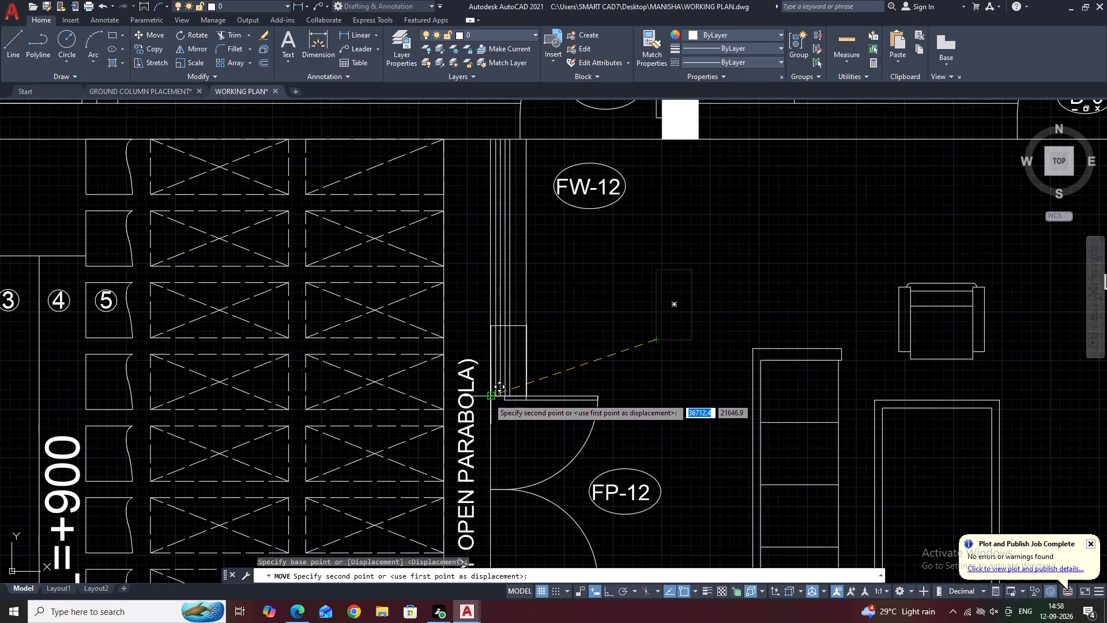
{"action": "left_click", "coordinate": [488, 398]}
Trim the FW-12 window lines that run through the inside of the wall piece above the FP-12 door.
{"action": "middle_click_drag", "start_coordinate": [506, 338], "coordinate": [649, 297]}
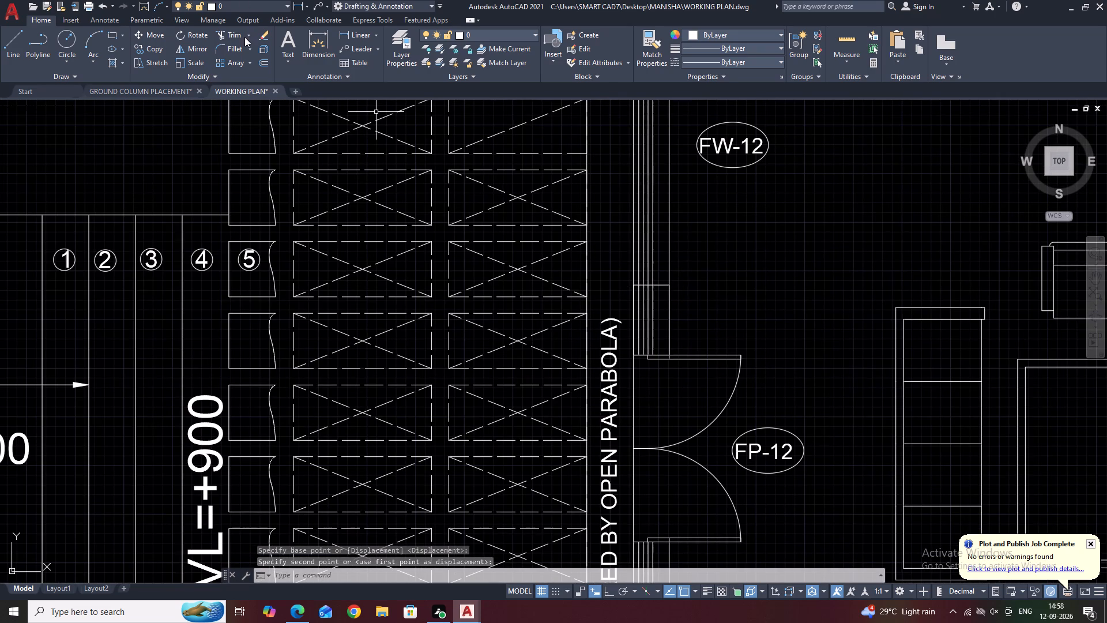
{"action": "left_click", "coordinate": [234, 33]}
{"action": "scroll", "coordinate": [650, 328], "scroll_direction": "up", "scroll_amount": 2}
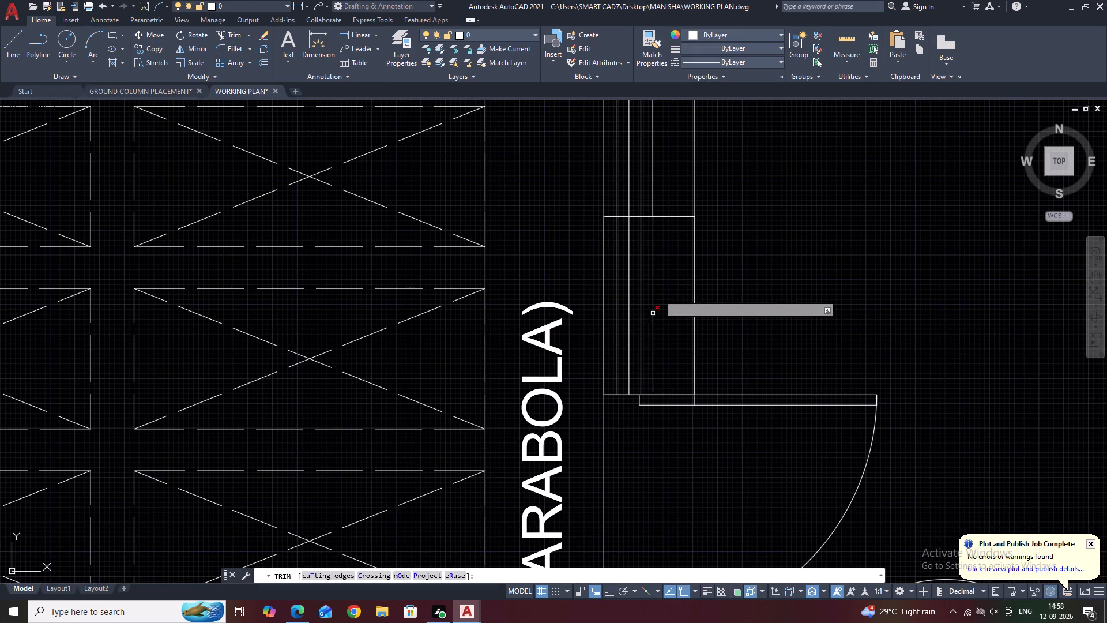
{"action": "left_click", "coordinate": [664, 286]}
{"action": "left_click", "coordinate": [612, 284]}
{"action": "right_click", "coordinate": [634, 283]}
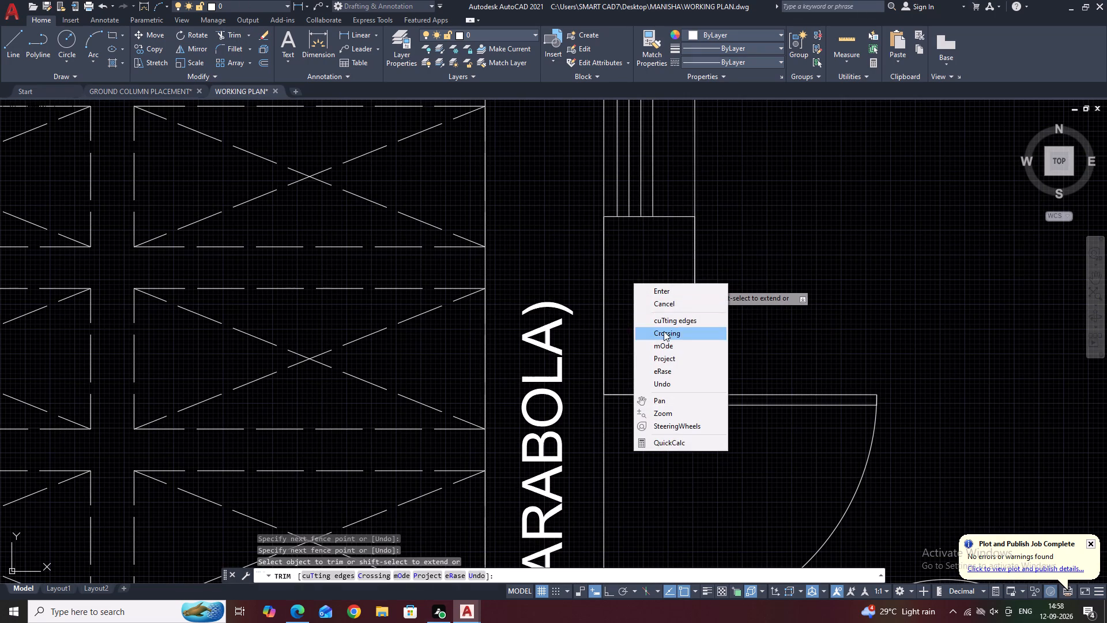
{"action": "left_click", "coordinate": [667, 306]}
Shorten the room-side line of the FW-12 window by stretching its lower end up to the wall piece's upper corner.
{"action": "left_click", "coordinate": [712, 187]}
{"action": "left_click", "coordinate": [683, 167]}
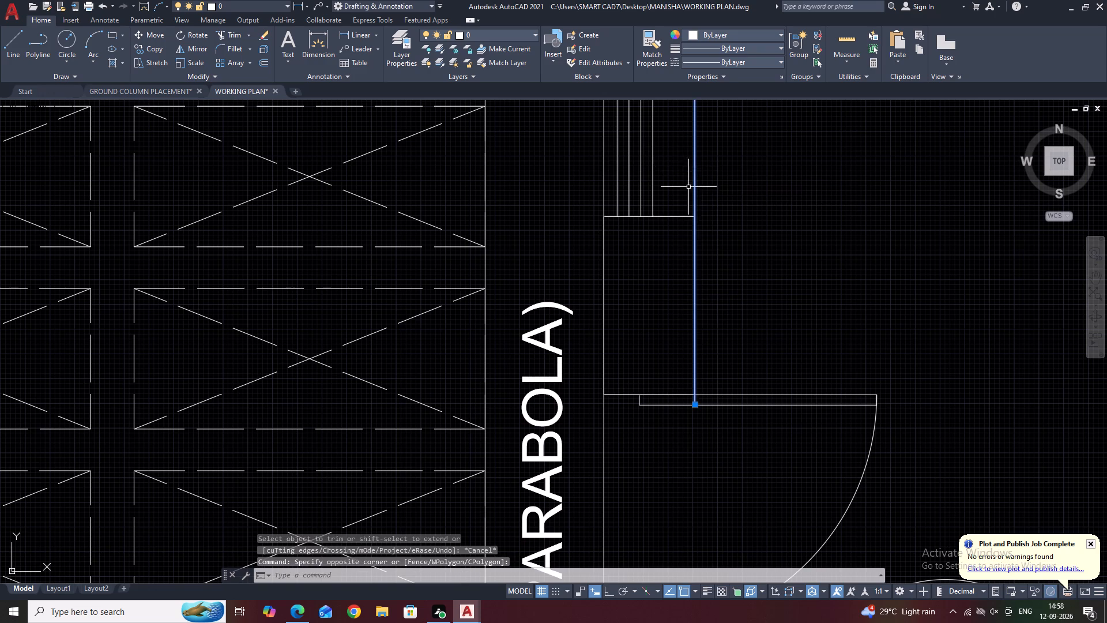
{"action": "middle_click_drag", "start_coordinate": [702, 204], "coordinate": [710, 284]}
{"action": "middle_click_drag", "start_coordinate": [775, 356], "coordinate": [792, 276]}
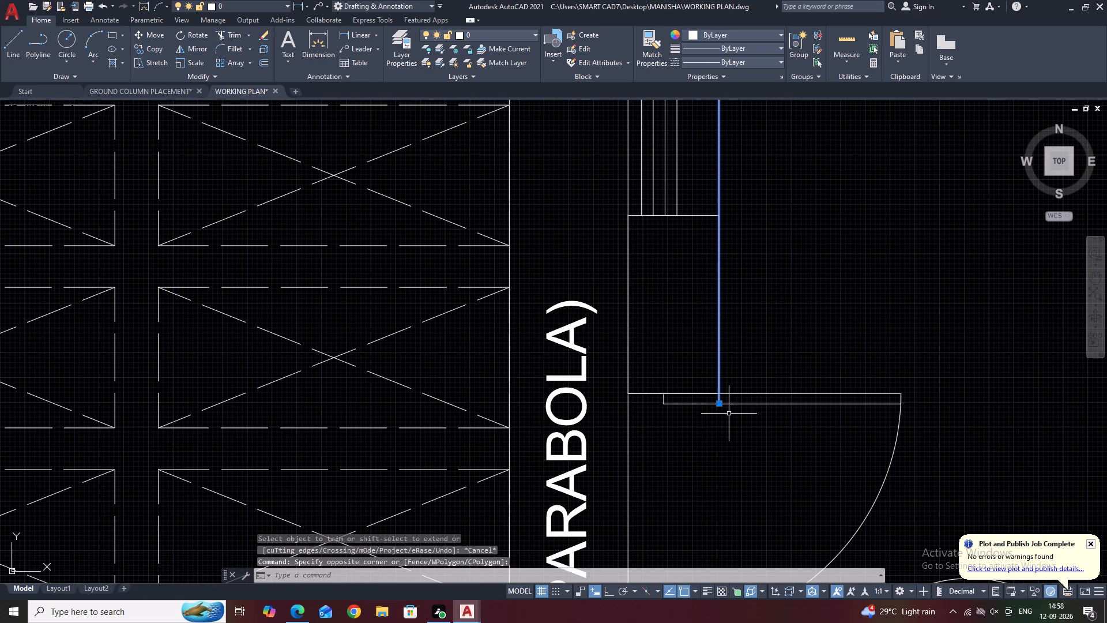
{"action": "left_click", "coordinate": [718, 405]}
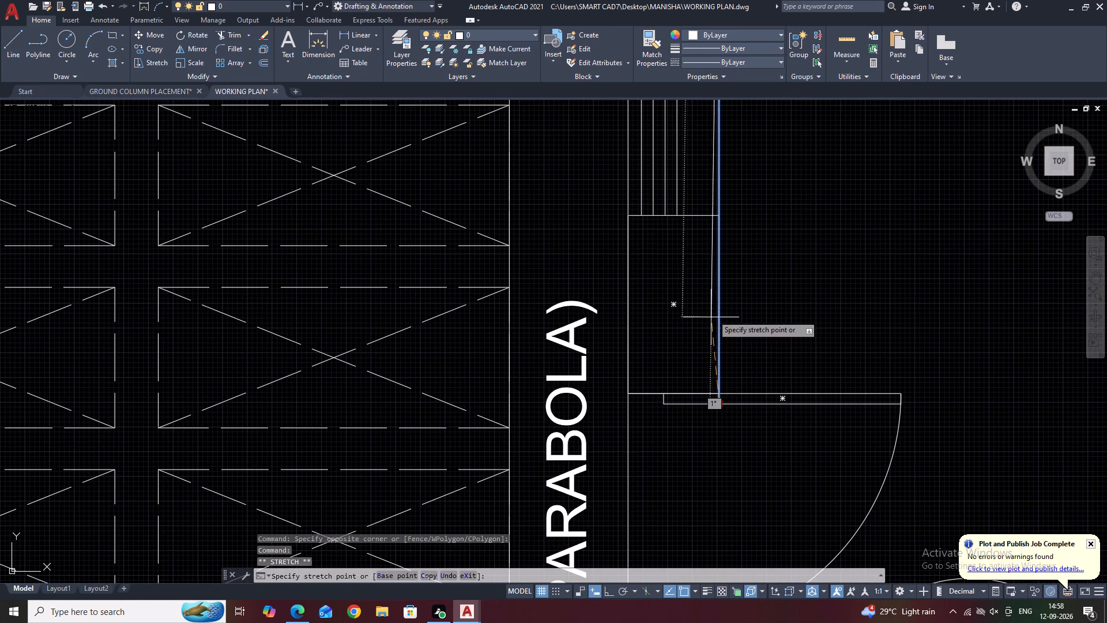
{"action": "left_click", "coordinate": [717, 216]}
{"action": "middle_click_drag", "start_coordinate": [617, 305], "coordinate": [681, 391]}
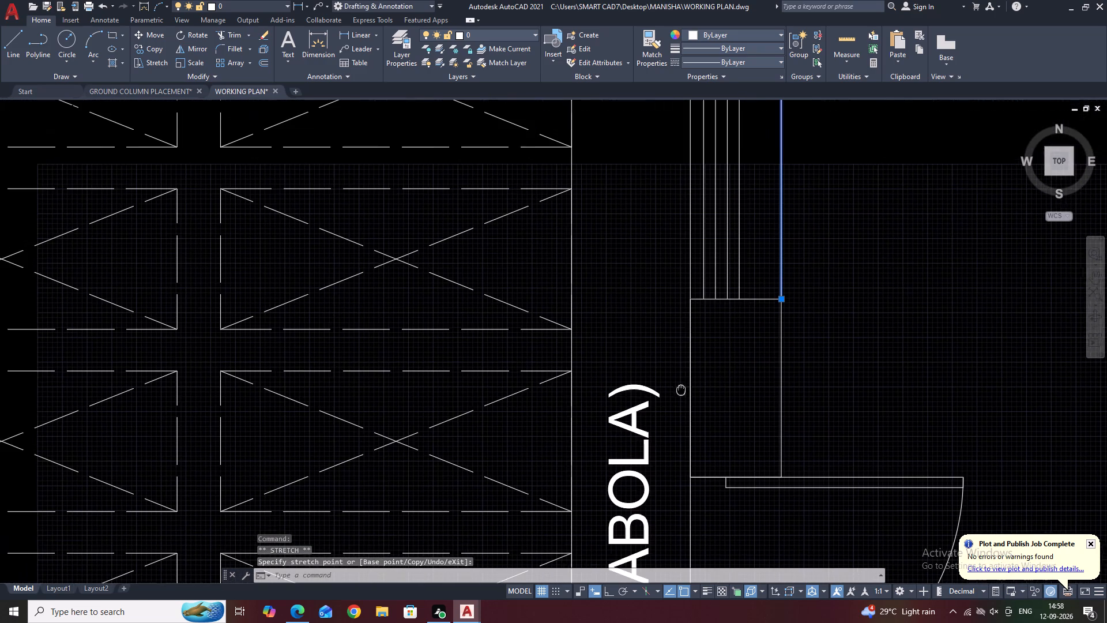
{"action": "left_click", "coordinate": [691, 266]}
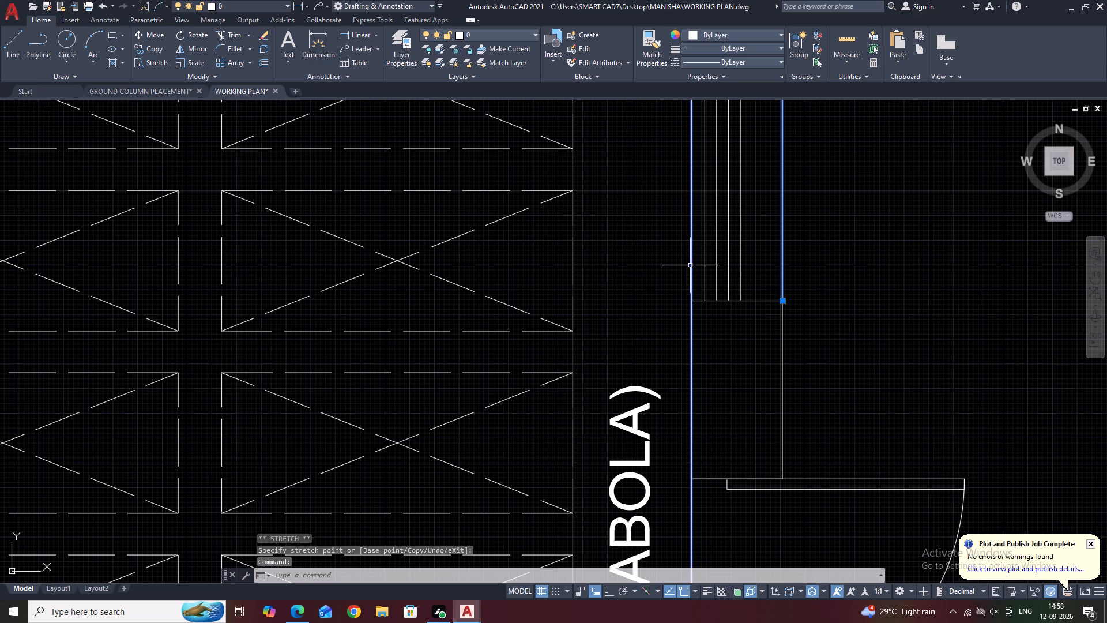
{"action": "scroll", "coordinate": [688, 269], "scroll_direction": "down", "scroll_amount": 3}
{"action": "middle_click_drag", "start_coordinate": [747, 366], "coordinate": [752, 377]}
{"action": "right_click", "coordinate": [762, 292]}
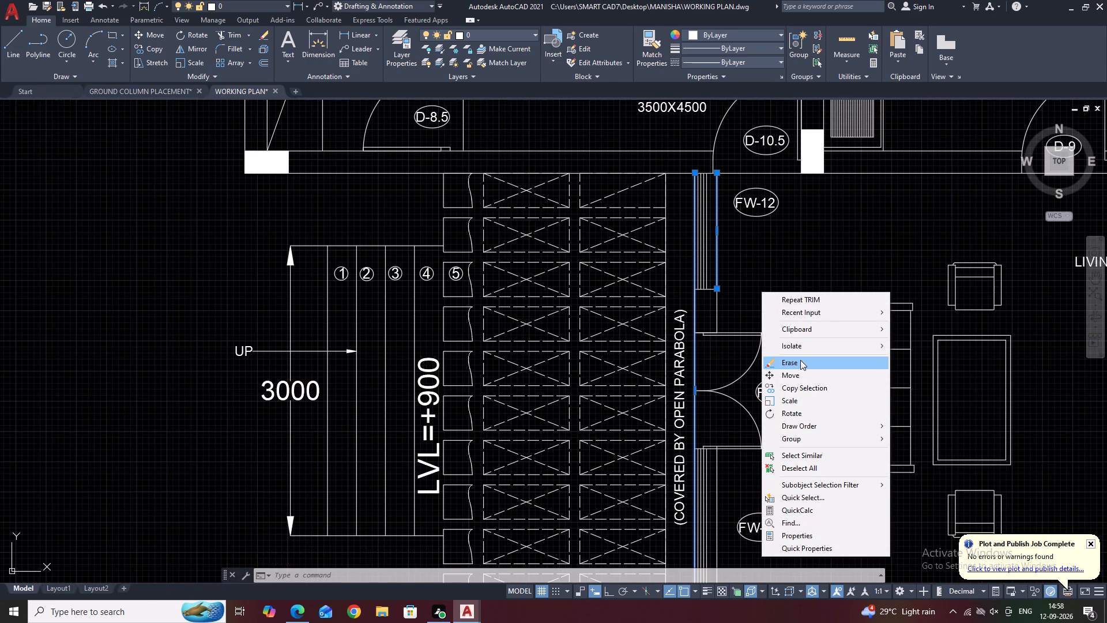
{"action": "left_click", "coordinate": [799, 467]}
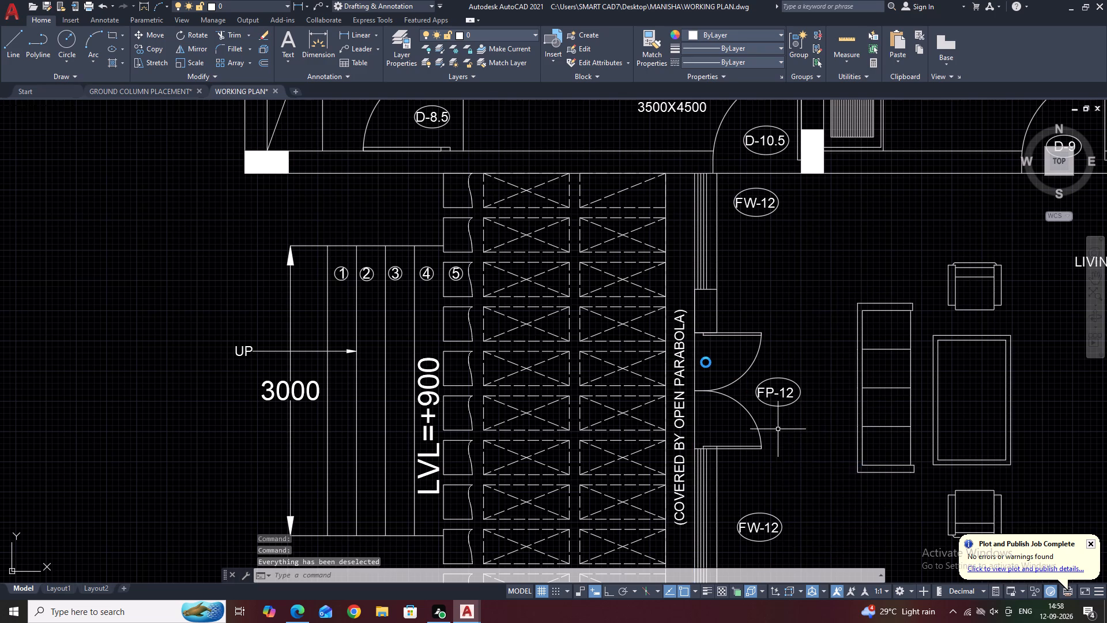
Mirror the wall piece above the west FP-12 door across the door's horizontal centre line, keeping the original.
{"action": "middle_click_drag", "start_coordinate": [728, 428], "coordinate": [719, 294]}
{"action": "left_click", "coordinate": [709, 166]}
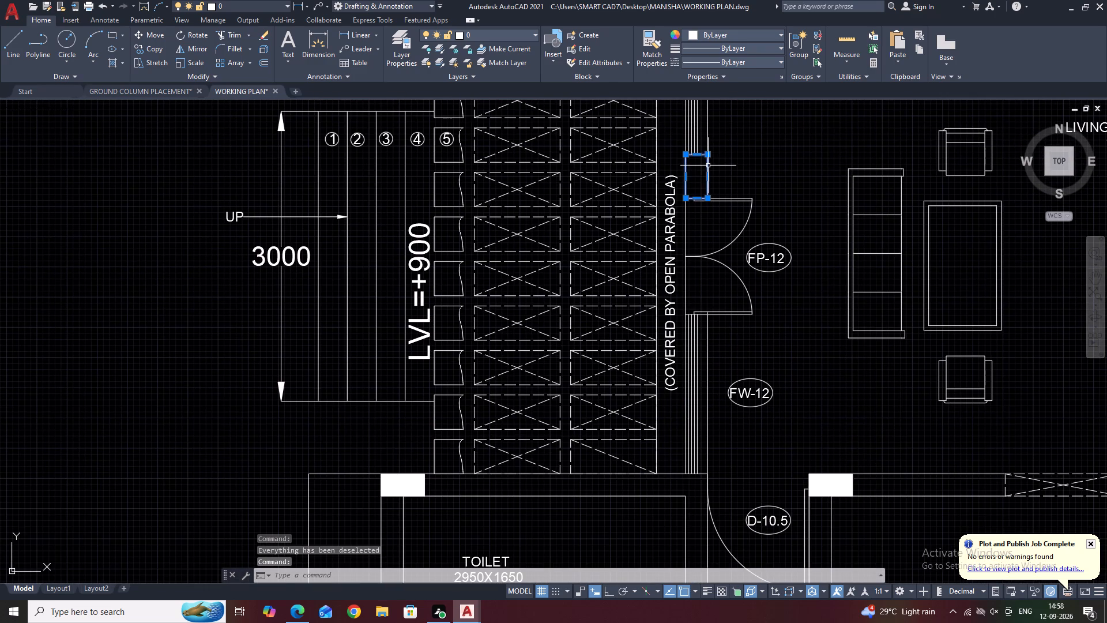
{"action": "left_click", "coordinate": [200, 47]}
{"action": "left_click", "coordinate": [684, 256]}
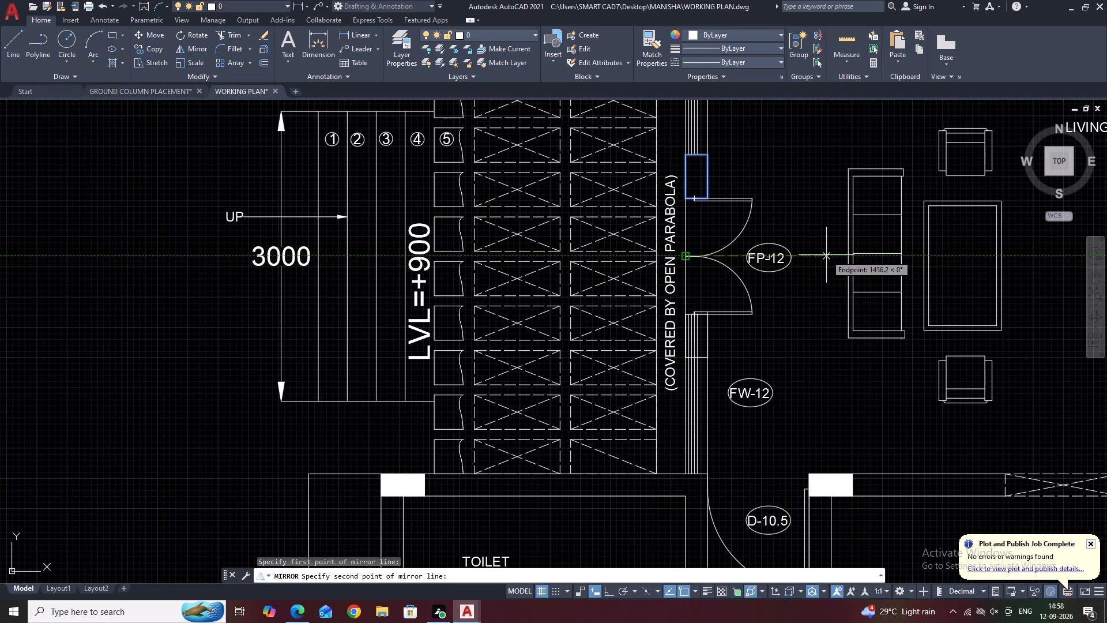
{"action": "left_click", "coordinate": [826, 255]}
{"action": "left_click_drag", "start_coordinate": [855, 295], "coordinate": [826, 255]}
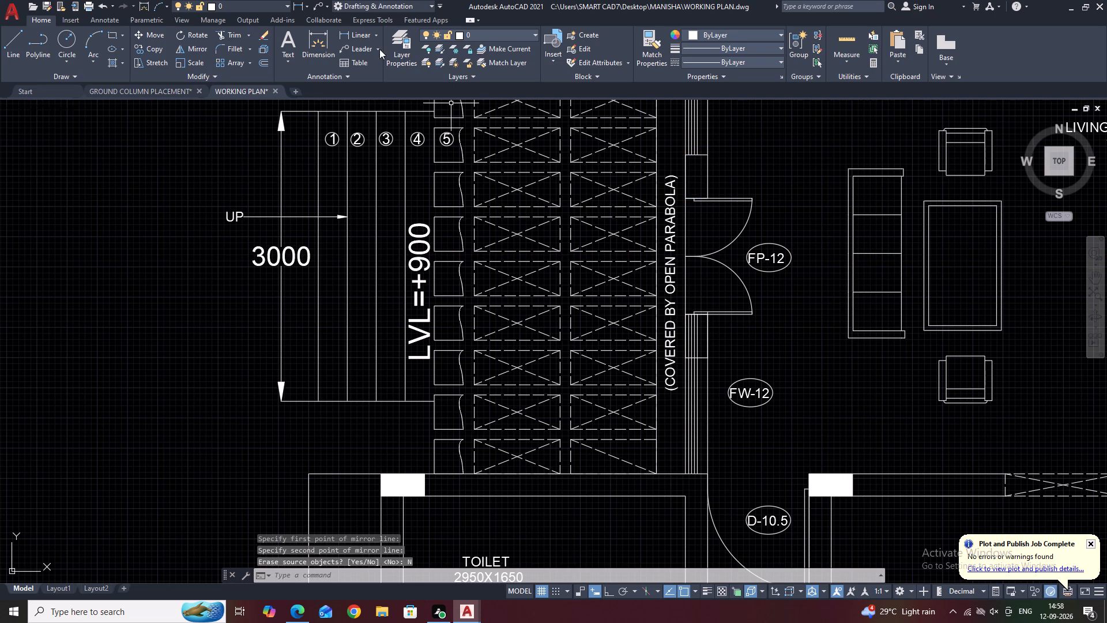
Trim the FW-12 window lines that run through the inside of the wall piece below the west FP-12 door.
{"action": "left_click", "coordinate": [232, 35]}
{"action": "scroll", "coordinate": [677, 346], "scroll_direction": "up", "scroll_amount": 1}
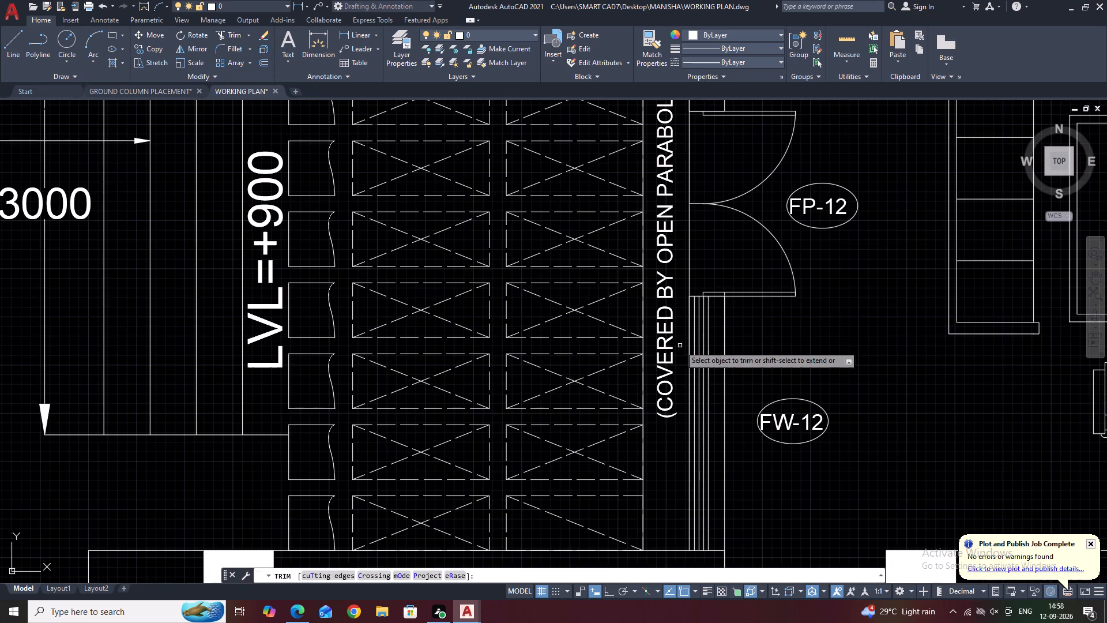
{"action": "left_click", "coordinate": [712, 322]}
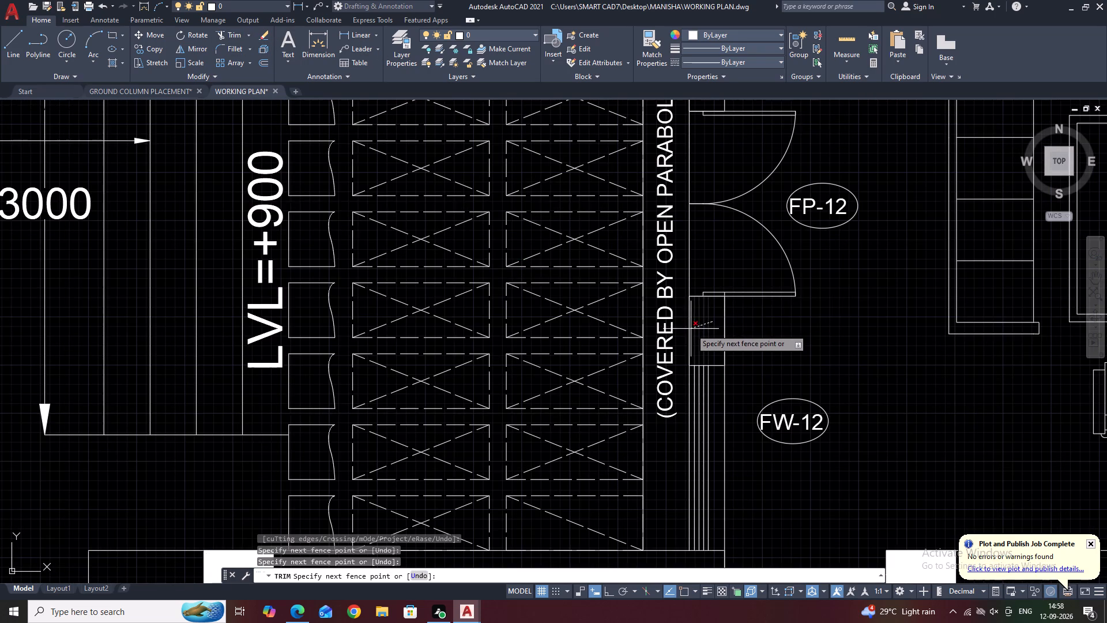
{"action": "left_click", "coordinate": [692, 329]}
{"action": "right_click", "coordinate": [704, 328]}
{"action": "left_click", "coordinate": [730, 349]}
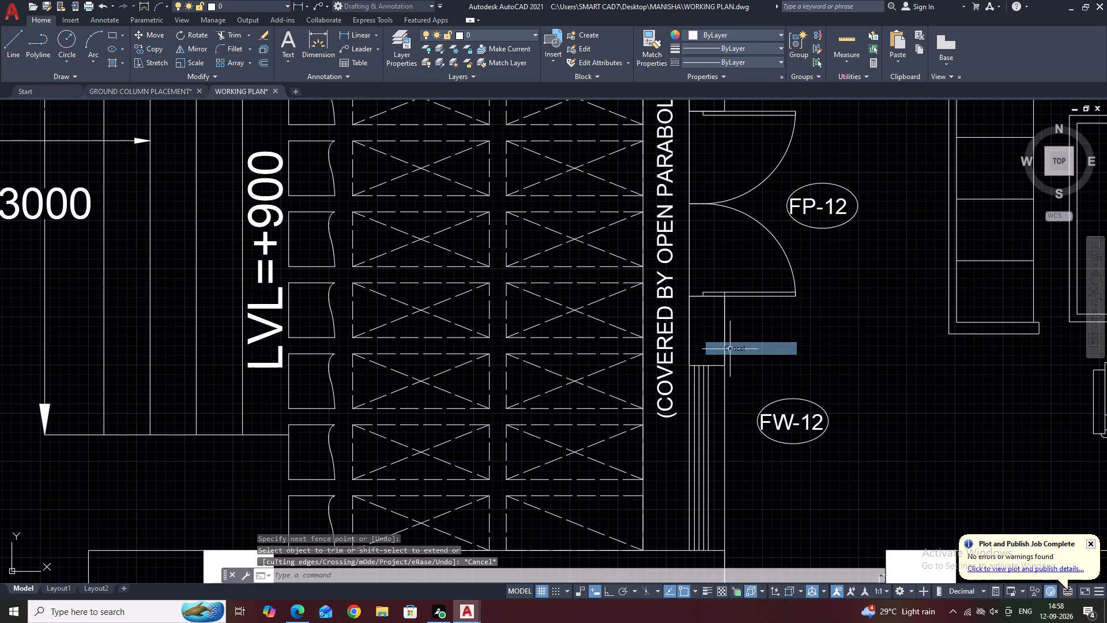
Shorten the room-side line of the lower west FW-12 window by stretching its upper end down to the wall piece's lower corner.
{"action": "scroll", "coordinate": [742, 320], "scroll_direction": "down", "scroll_amount": 1}
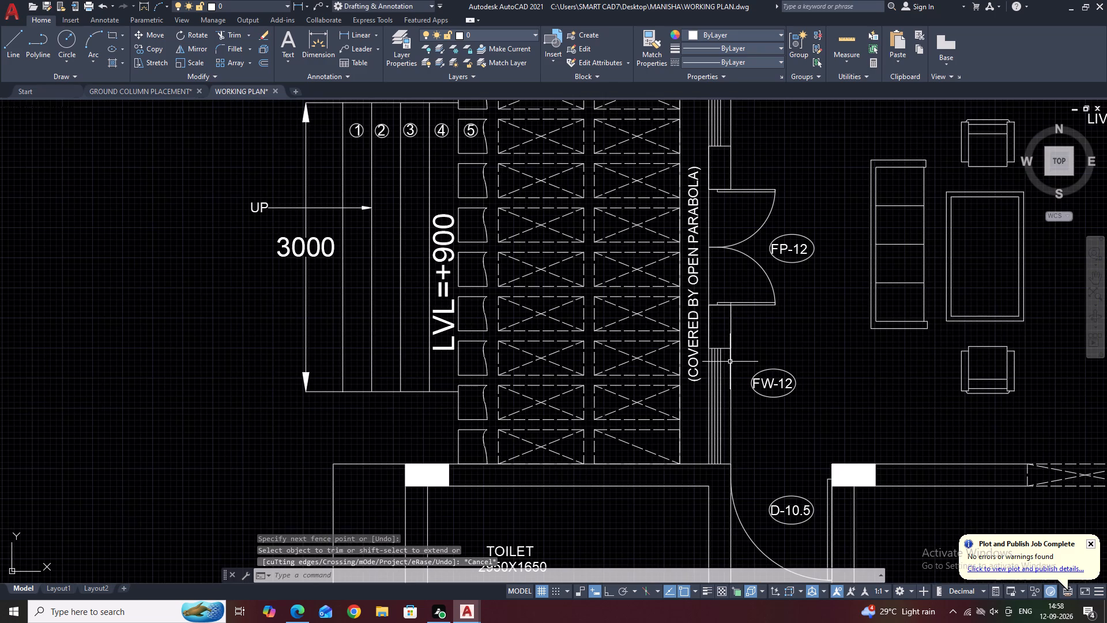
{"action": "left_click", "coordinate": [730, 362]}
{"action": "scroll", "coordinate": [731, 301], "scroll_direction": "up", "scroll_amount": 2}
{"action": "left_click", "coordinate": [727, 302]}
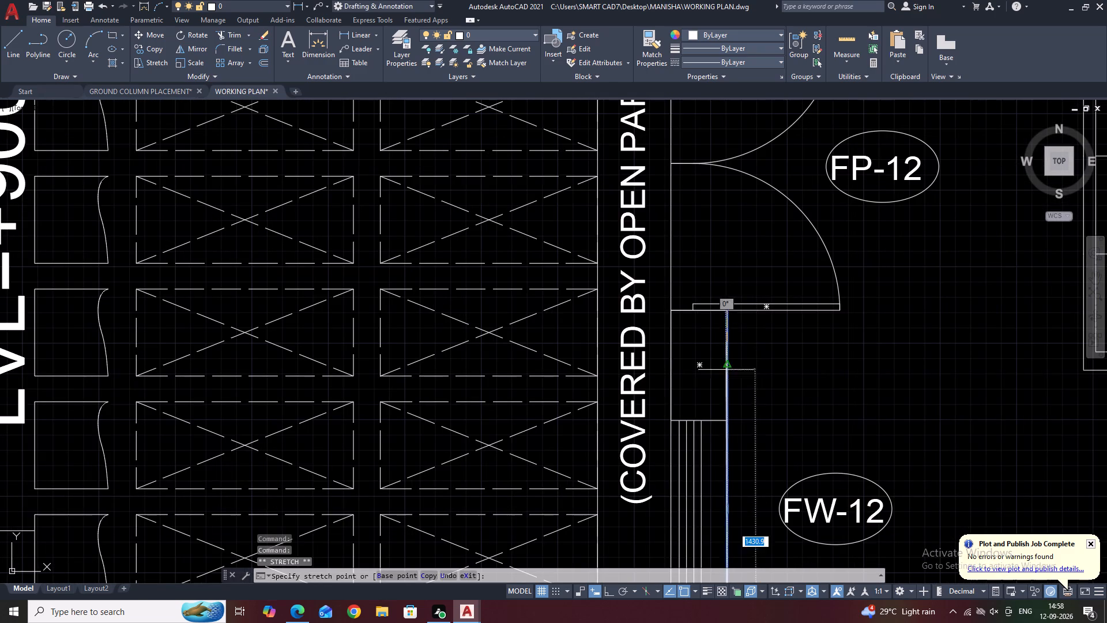
{"action": "left_click", "coordinate": [725, 423]}
{"action": "right_click", "coordinate": [756, 348]}
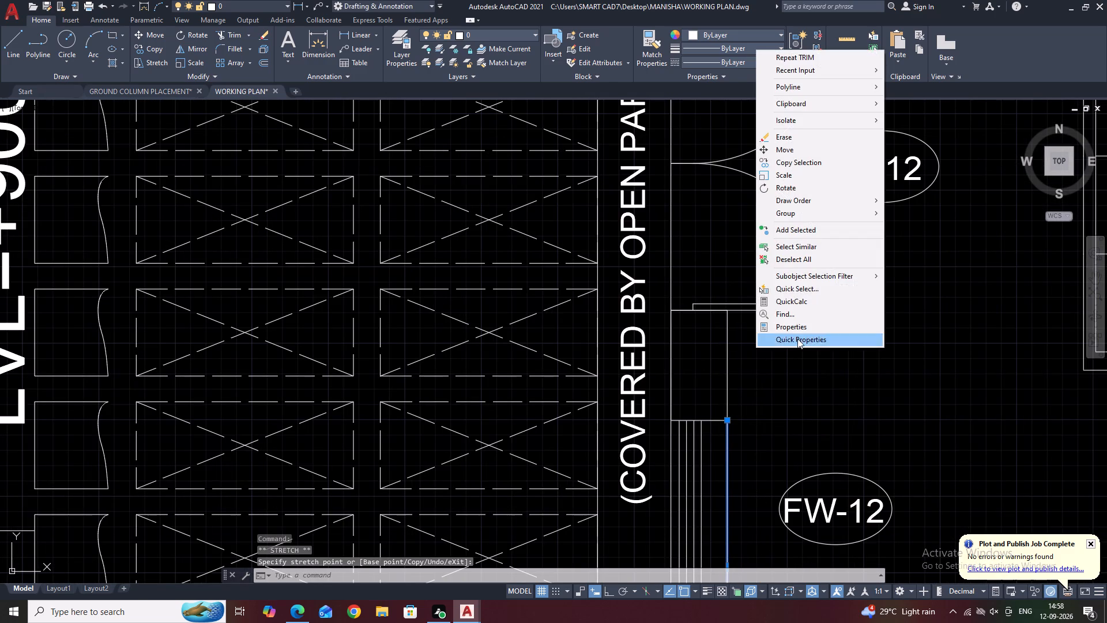
{"action": "left_click", "coordinate": [789, 262]}
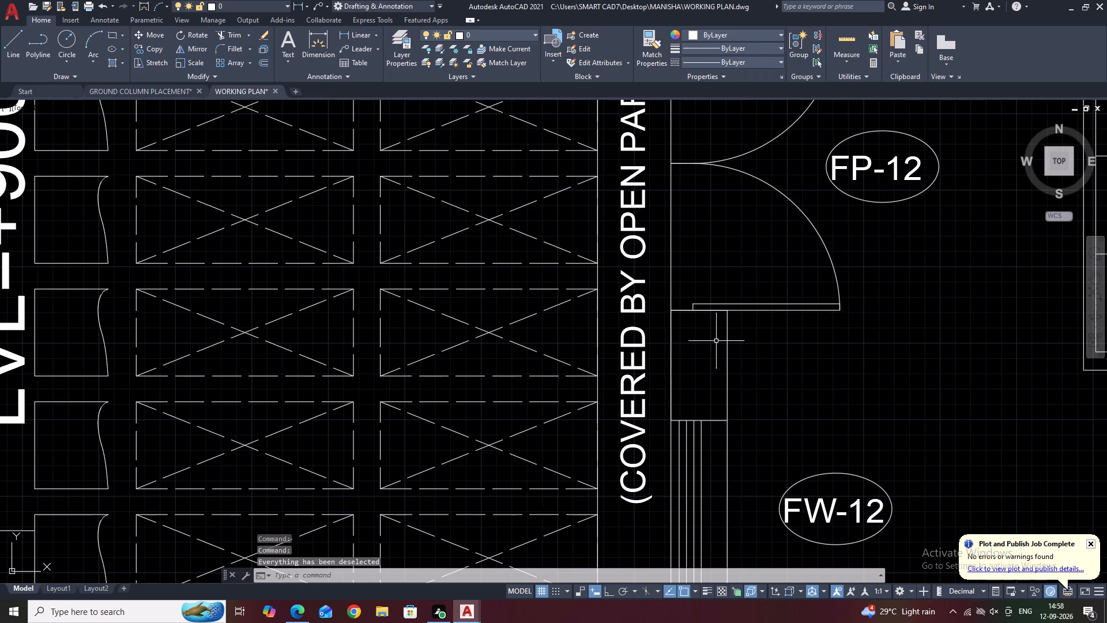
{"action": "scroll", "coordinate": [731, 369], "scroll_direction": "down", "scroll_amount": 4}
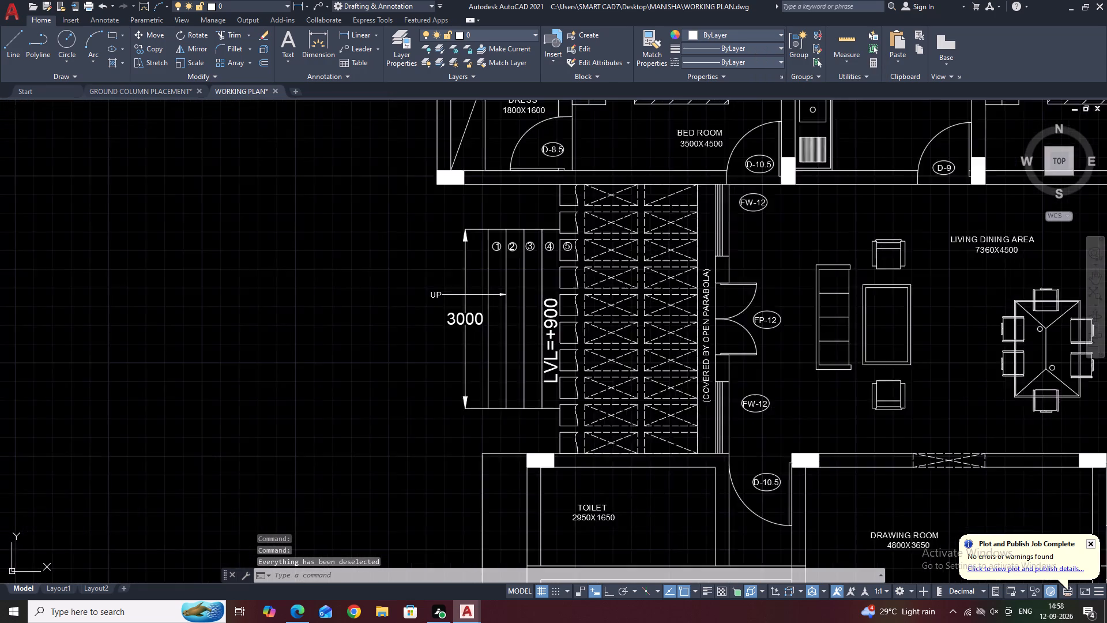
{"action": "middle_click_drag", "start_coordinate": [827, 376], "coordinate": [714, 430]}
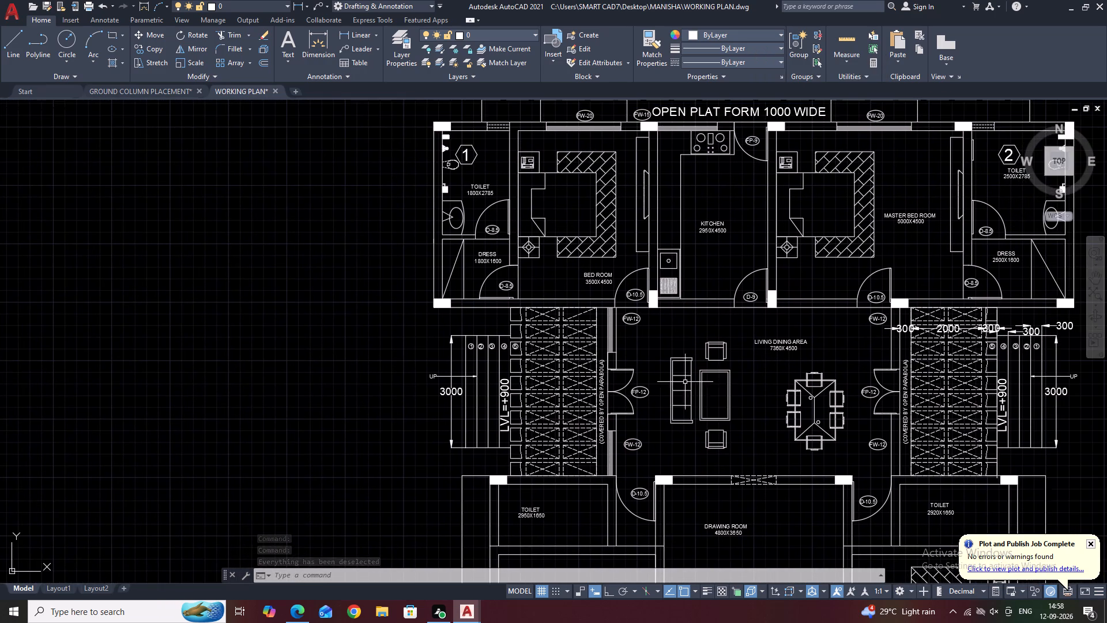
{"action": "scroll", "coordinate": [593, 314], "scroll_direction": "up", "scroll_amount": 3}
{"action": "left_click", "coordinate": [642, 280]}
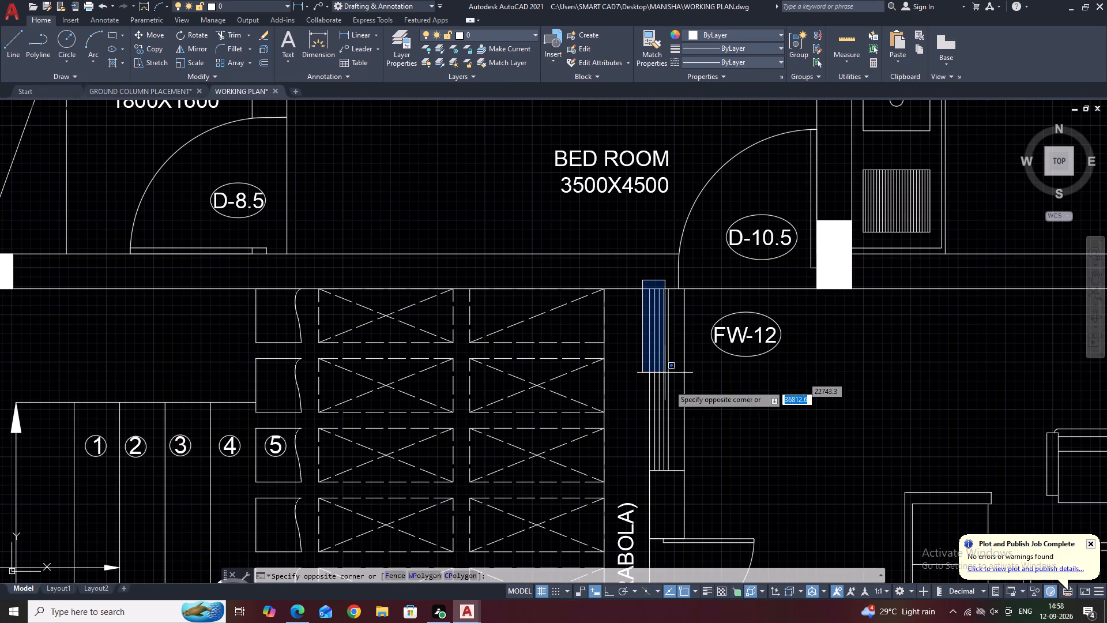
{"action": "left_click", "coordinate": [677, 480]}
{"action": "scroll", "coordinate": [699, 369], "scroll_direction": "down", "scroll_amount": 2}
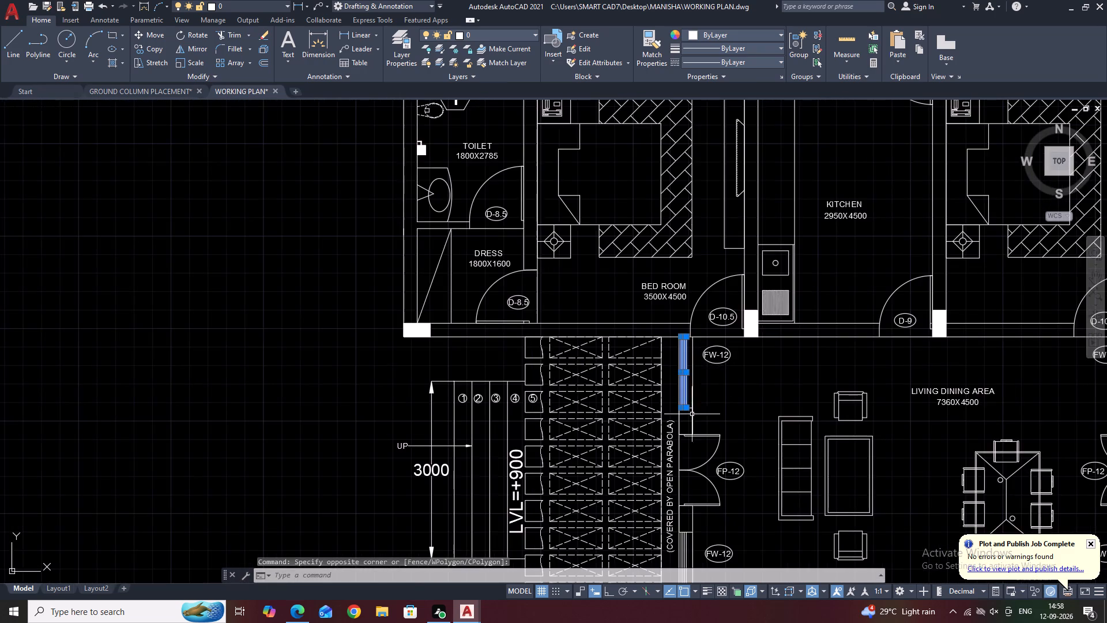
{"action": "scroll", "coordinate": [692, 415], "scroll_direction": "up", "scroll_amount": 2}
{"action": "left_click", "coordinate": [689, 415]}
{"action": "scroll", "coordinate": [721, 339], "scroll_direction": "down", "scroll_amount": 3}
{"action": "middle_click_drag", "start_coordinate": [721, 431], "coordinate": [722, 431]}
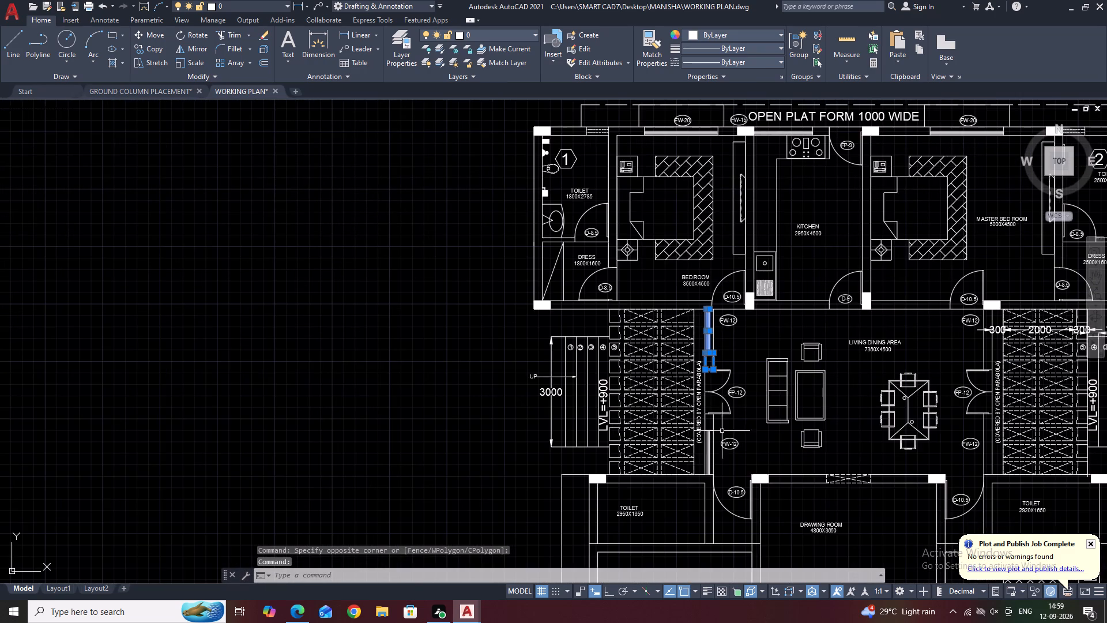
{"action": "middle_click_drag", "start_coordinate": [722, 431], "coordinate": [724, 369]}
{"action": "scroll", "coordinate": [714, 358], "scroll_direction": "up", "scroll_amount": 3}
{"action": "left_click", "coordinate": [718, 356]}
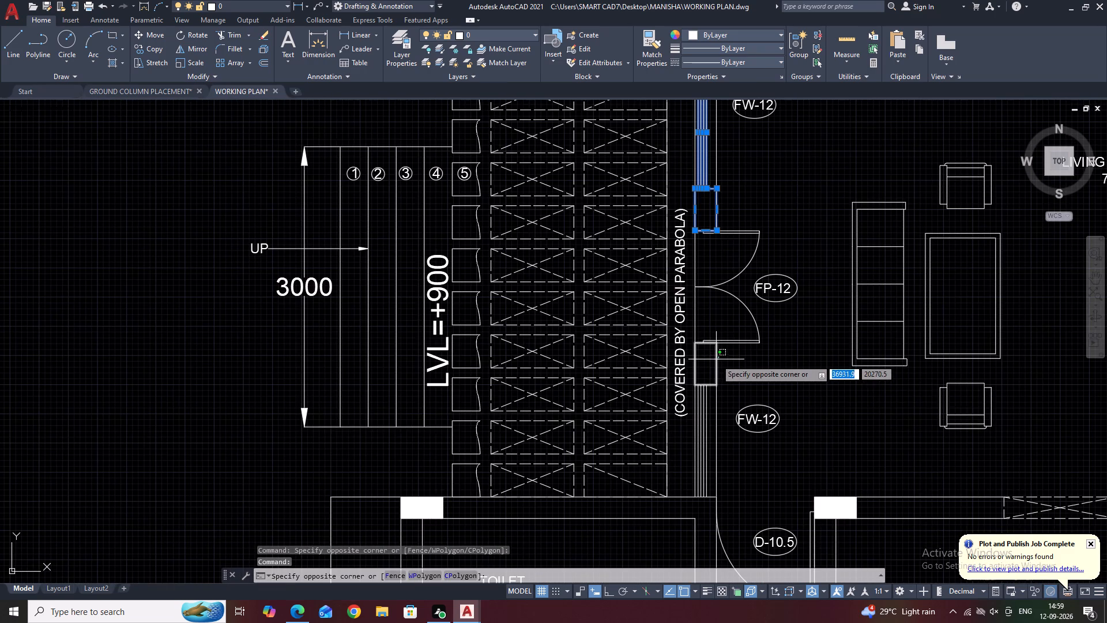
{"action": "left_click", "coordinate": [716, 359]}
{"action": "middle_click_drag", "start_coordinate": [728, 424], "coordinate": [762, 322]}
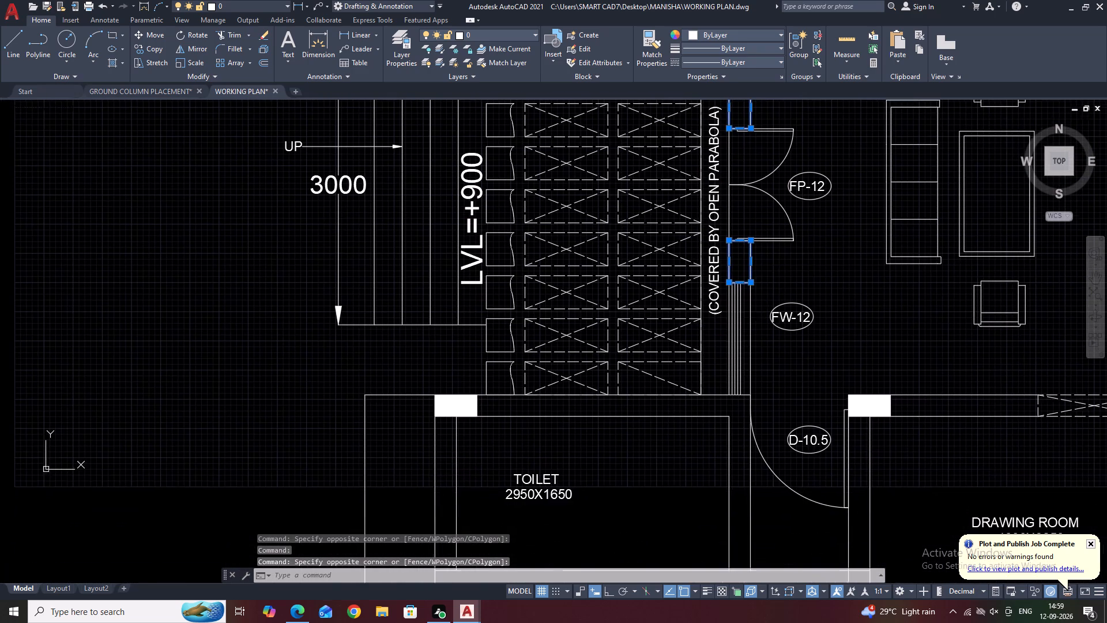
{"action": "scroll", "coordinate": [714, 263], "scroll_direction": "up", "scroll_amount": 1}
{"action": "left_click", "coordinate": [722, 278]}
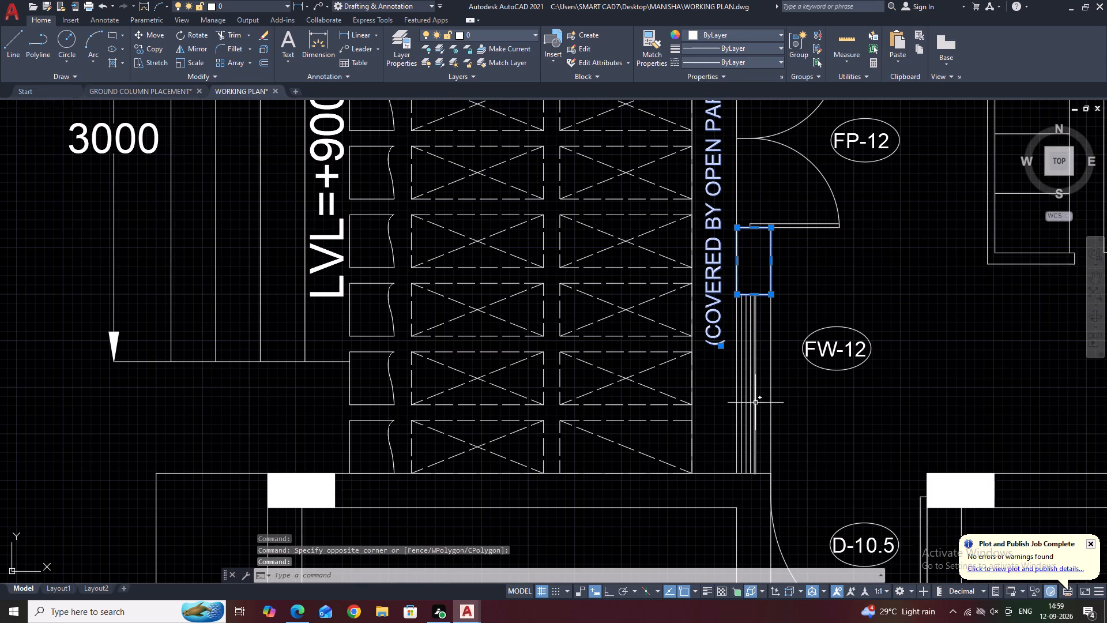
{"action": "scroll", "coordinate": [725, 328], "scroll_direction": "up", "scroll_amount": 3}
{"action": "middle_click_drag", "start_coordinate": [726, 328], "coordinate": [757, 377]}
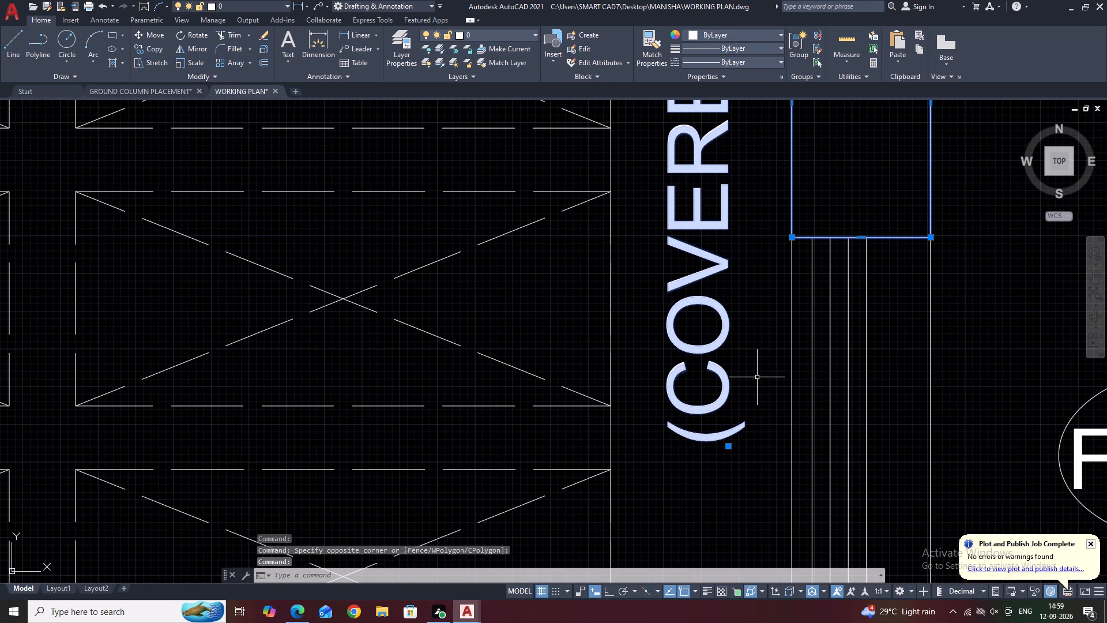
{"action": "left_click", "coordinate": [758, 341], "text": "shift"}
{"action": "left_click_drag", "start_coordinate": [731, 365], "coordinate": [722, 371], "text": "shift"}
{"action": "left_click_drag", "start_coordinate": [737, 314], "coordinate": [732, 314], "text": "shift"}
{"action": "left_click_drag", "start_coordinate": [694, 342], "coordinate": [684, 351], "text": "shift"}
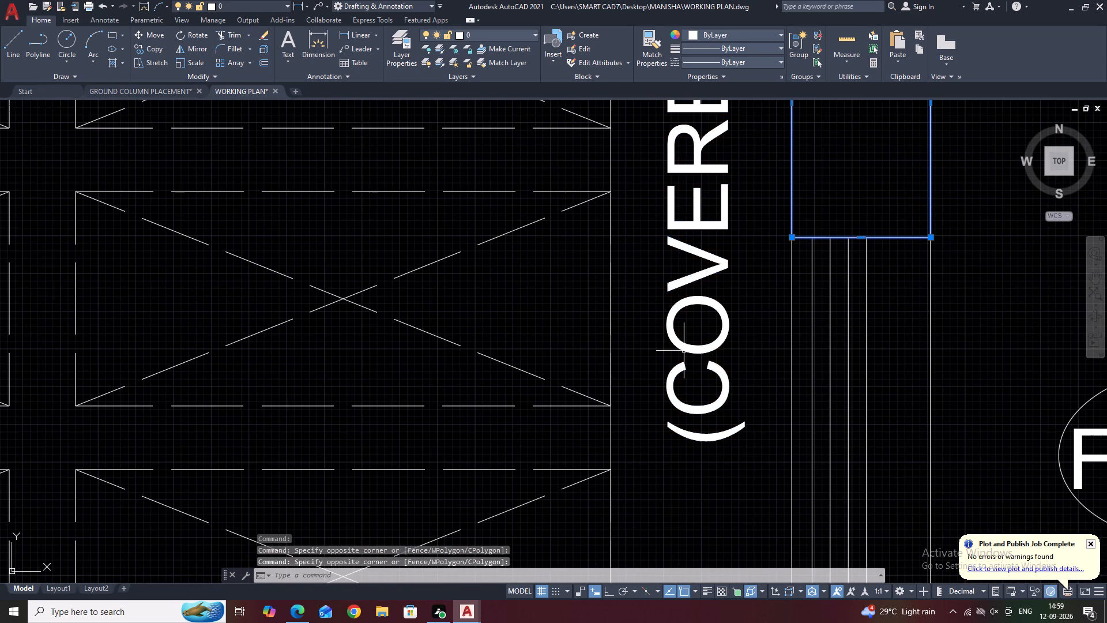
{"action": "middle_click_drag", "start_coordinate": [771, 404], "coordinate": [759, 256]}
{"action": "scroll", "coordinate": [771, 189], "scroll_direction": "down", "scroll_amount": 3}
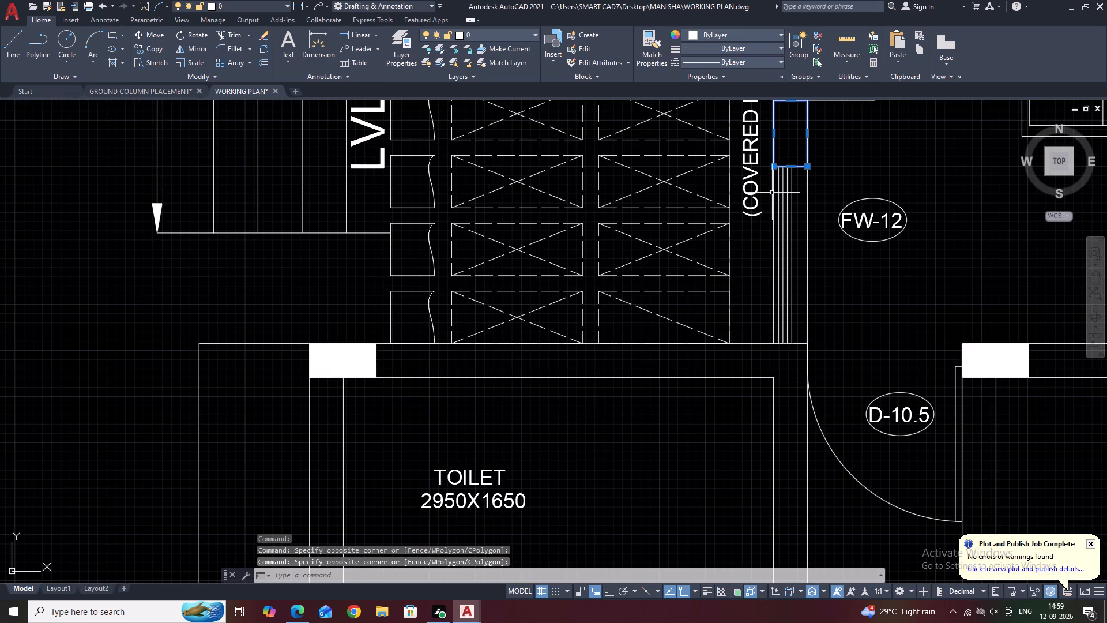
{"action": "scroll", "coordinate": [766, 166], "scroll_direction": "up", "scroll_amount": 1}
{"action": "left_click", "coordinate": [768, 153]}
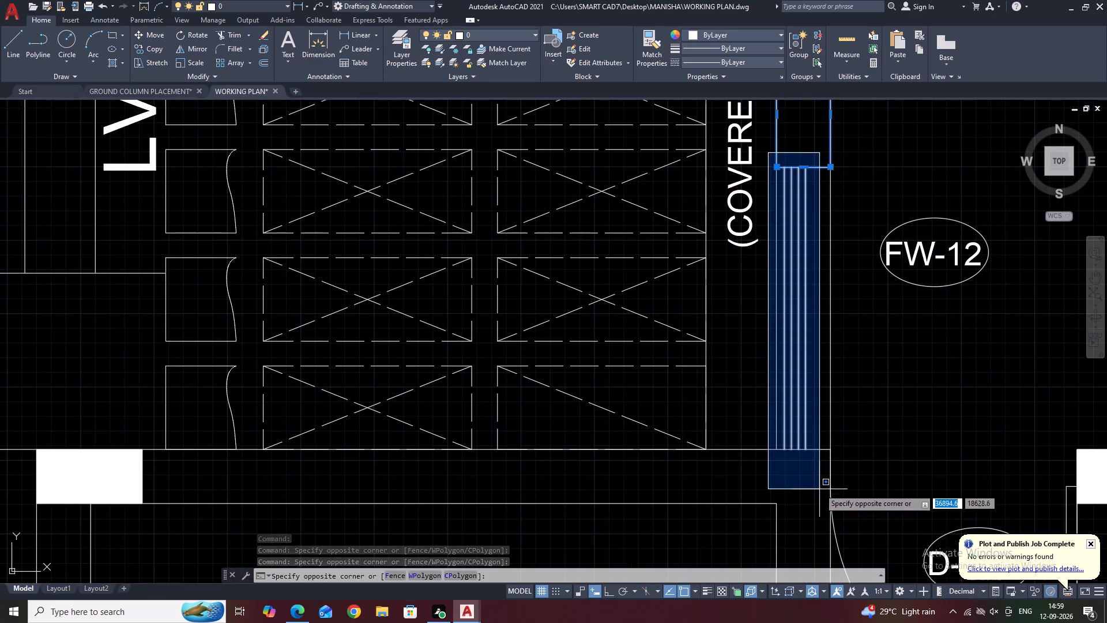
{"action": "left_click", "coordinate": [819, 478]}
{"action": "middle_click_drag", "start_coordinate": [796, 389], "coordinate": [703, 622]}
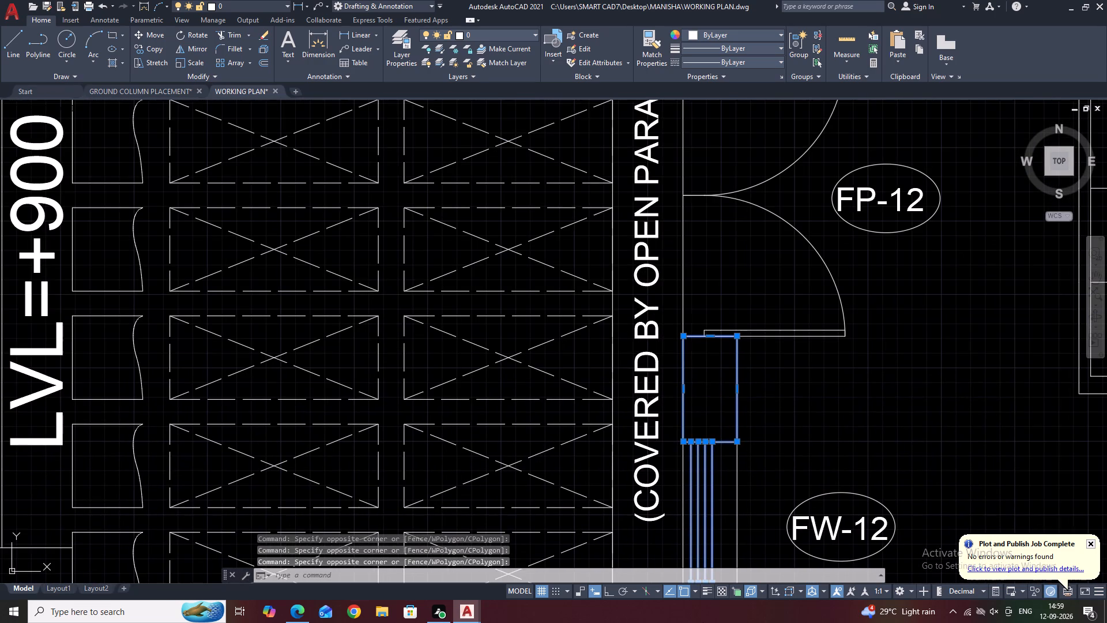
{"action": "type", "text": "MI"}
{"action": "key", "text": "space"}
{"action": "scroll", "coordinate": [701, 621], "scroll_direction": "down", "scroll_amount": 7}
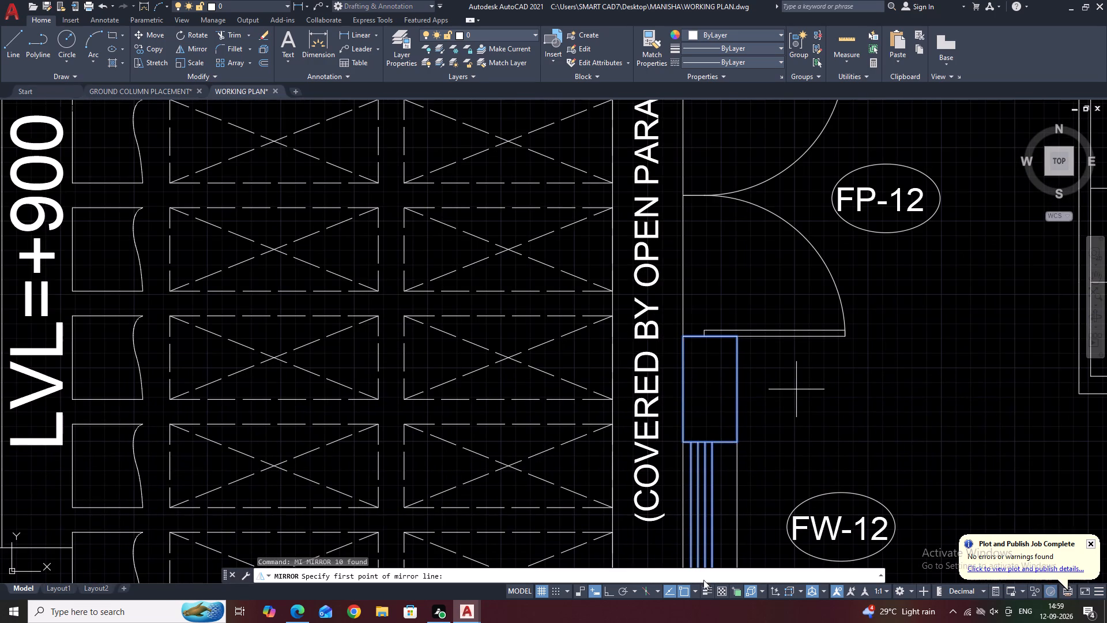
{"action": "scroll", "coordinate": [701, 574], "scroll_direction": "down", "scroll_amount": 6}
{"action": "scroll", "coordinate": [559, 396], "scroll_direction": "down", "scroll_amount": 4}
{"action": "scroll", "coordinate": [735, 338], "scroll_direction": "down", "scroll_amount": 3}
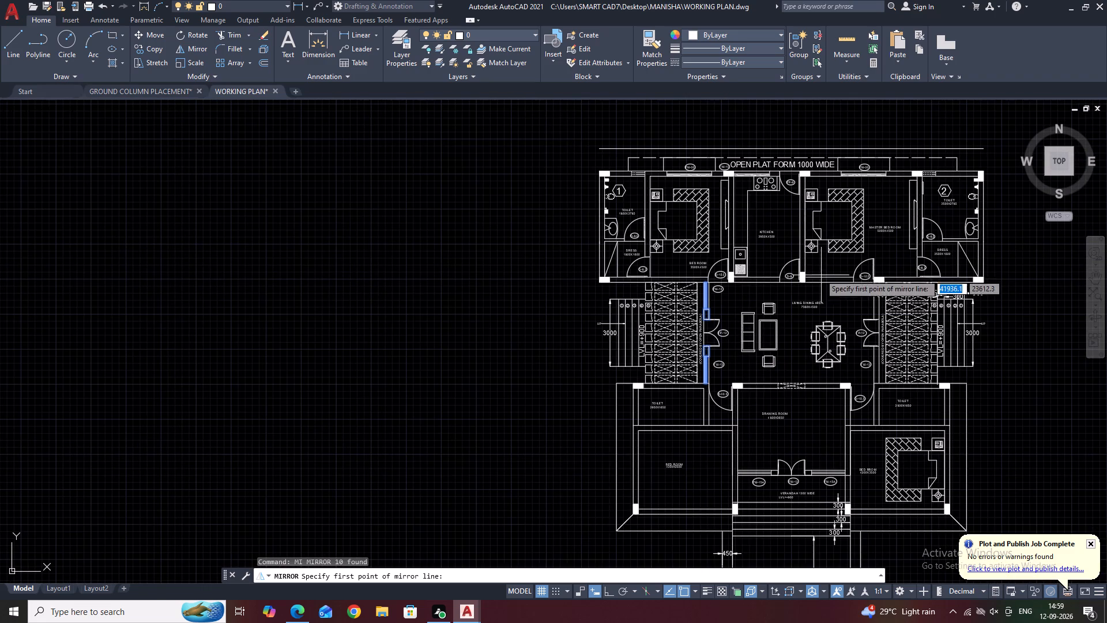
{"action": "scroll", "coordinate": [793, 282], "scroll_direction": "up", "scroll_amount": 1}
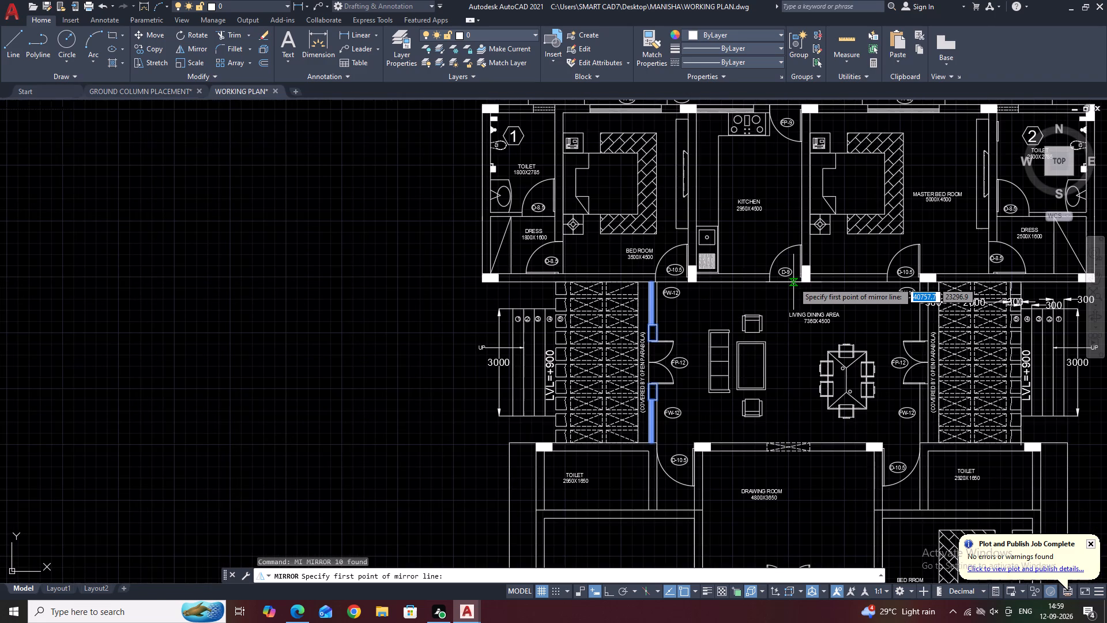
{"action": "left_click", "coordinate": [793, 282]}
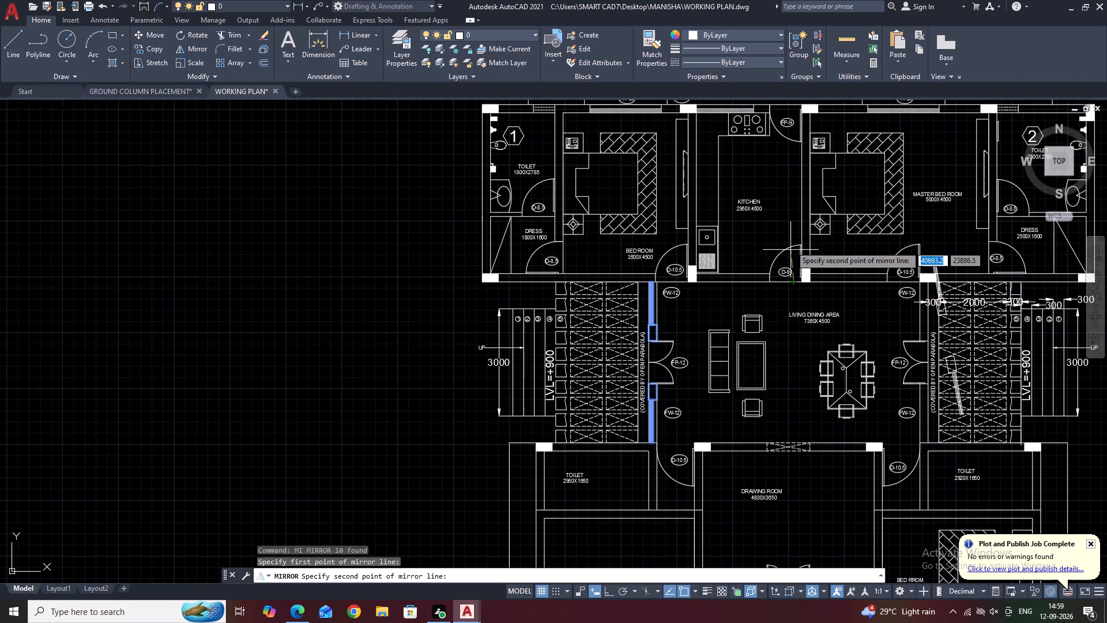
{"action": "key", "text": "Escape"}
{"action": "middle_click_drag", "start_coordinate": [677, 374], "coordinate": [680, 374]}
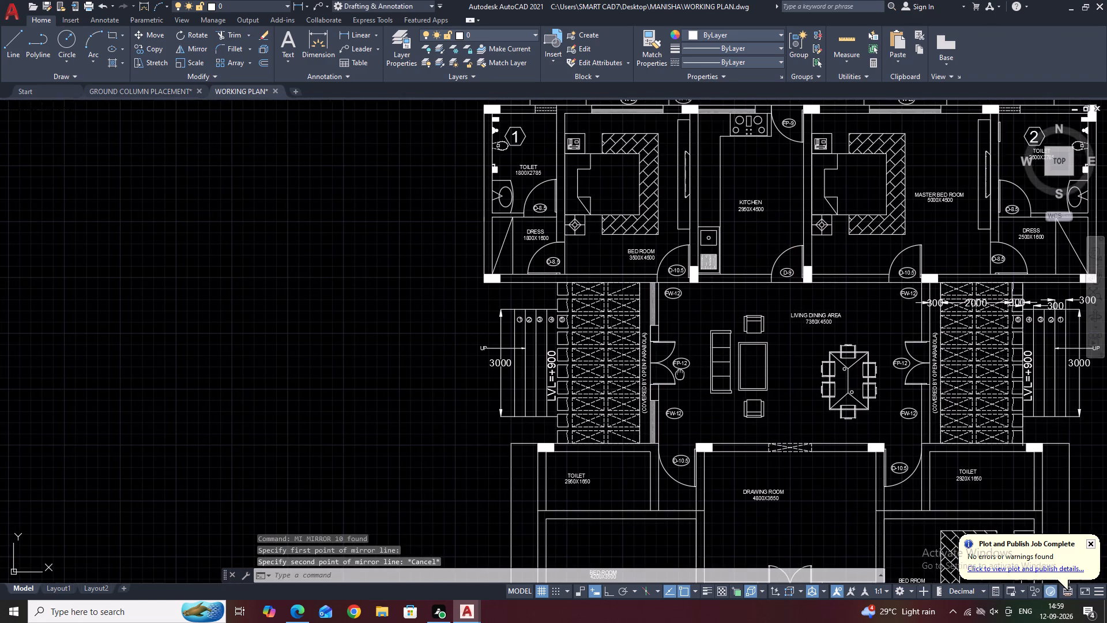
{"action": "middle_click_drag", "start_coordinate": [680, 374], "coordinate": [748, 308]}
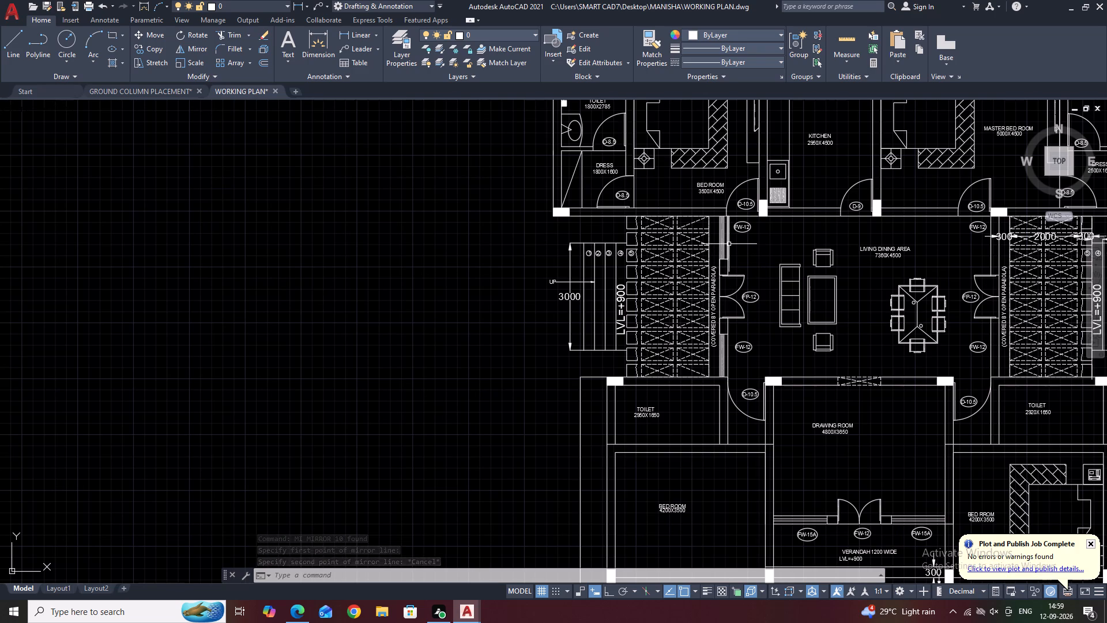
Delete the 300 dimension across the wall beside the upper east FW-12 window.
{"action": "middle_click_drag", "start_coordinate": [697, 259], "coordinate": [461, 262]}
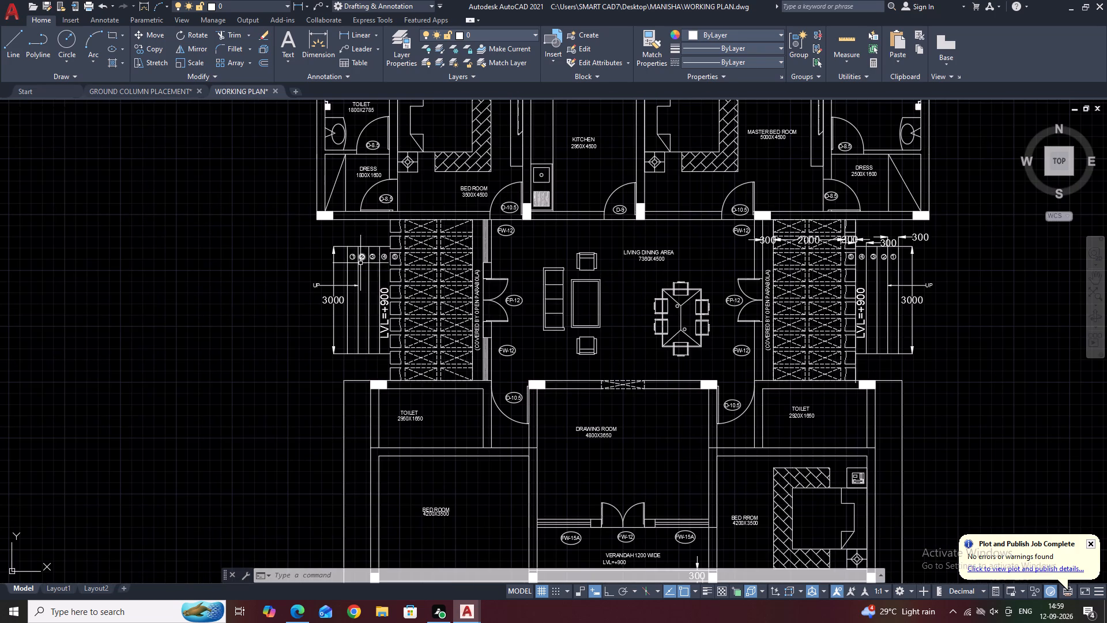
{"action": "scroll", "coordinate": [771, 227], "scroll_direction": "up", "scroll_amount": 3}
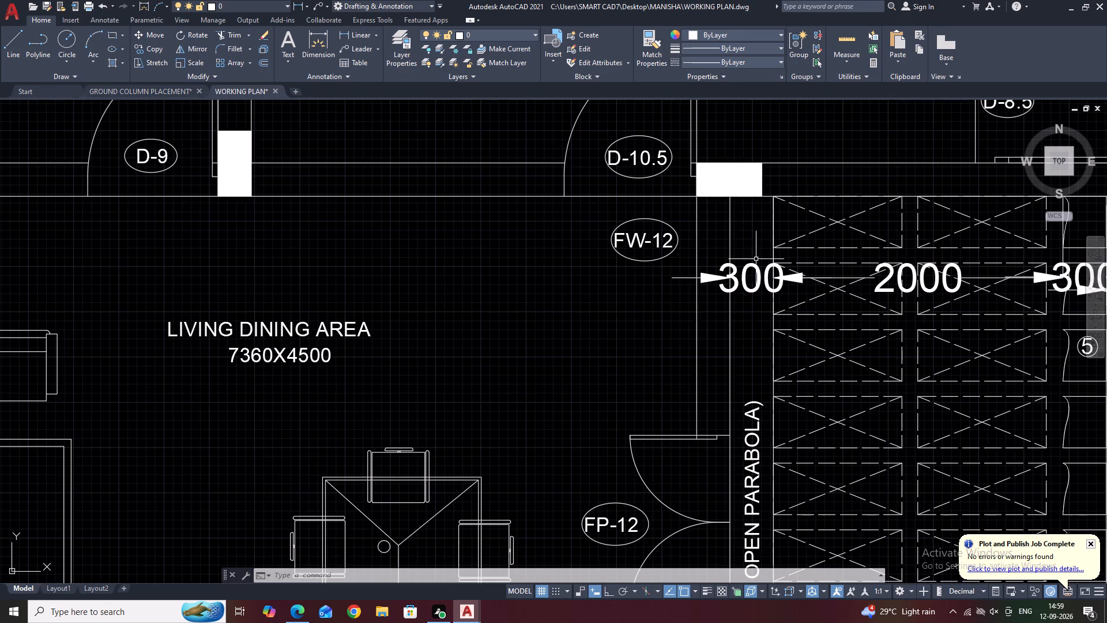
{"action": "left_click", "coordinate": [759, 288]}
{"action": "key", "text": "Delete"}
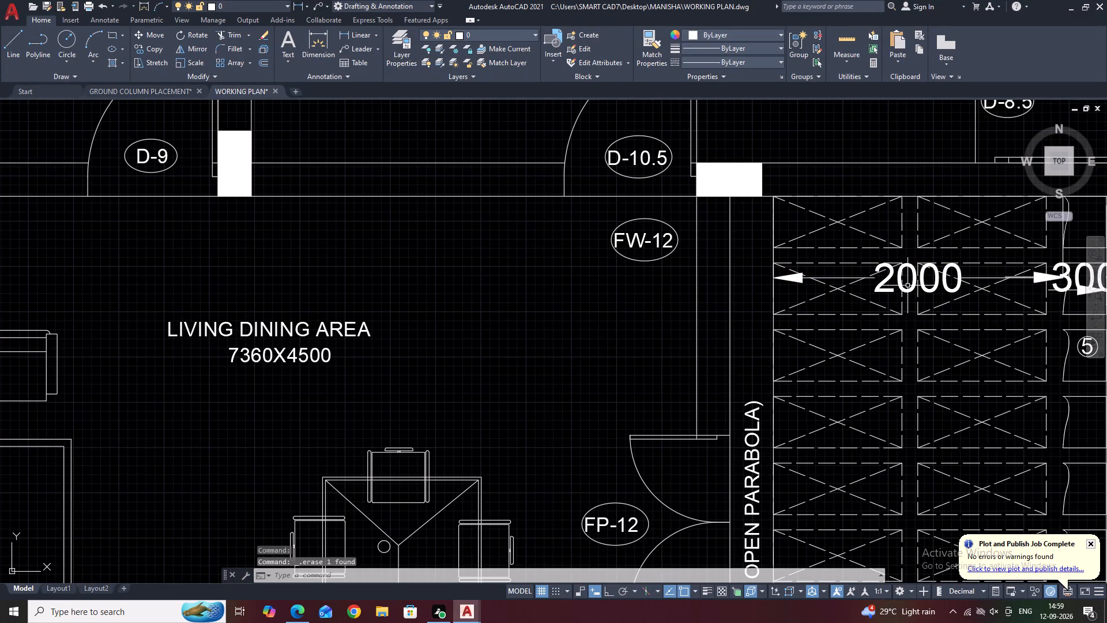
Copy the upper west FW-12 window's four lines and its wall piece straight across to the east wall, seating the piece above the FP-12 door.
{"action": "scroll", "coordinate": [856, 303], "scroll_direction": "down", "scroll_amount": 4}
{"action": "middle_click_drag", "start_coordinate": [770, 352], "coordinate": [782, 344]}
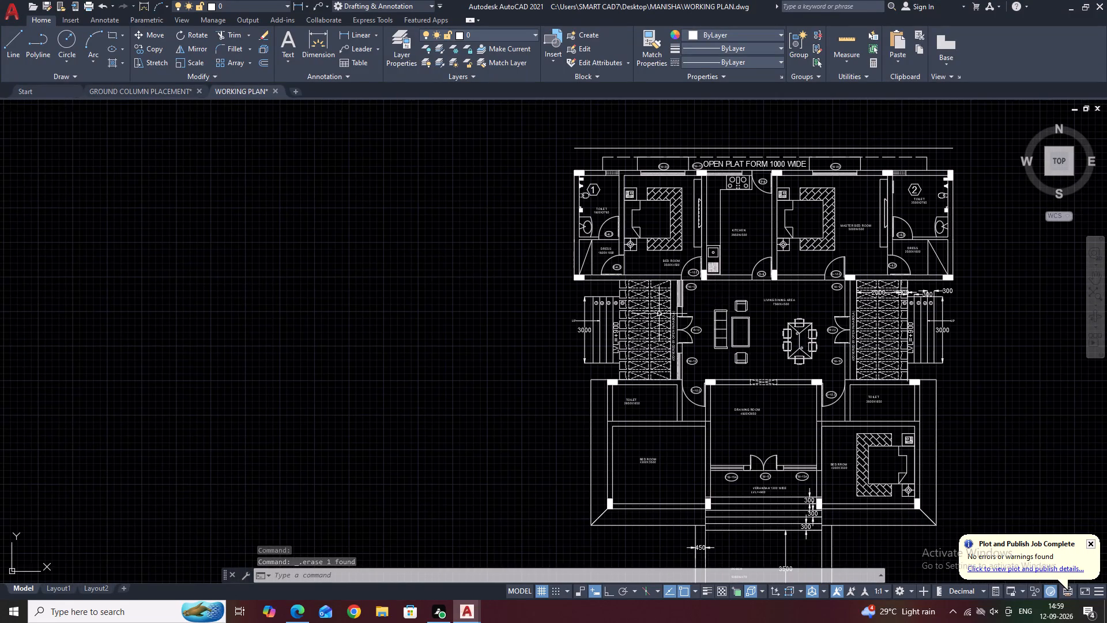
{"action": "scroll", "coordinate": [659, 314], "scroll_direction": "up", "scroll_amount": 2}
{"action": "scroll", "coordinate": [710, 294], "scroll_direction": "up", "scroll_amount": 2}
{"action": "left_click", "coordinate": [708, 320]}
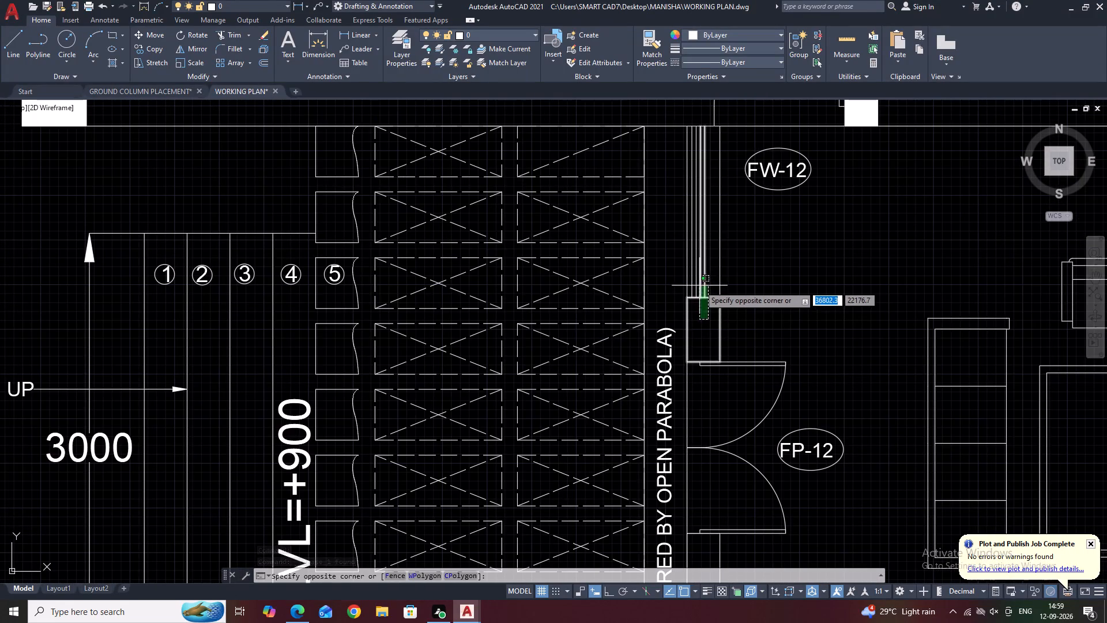
{"action": "scroll", "coordinate": [698, 285], "scroll_direction": "up", "scroll_amount": 1}
{"action": "left_click", "coordinate": [684, 286]}
{"action": "middle_click_drag", "start_coordinate": [767, 278], "coordinate": [743, 350]}
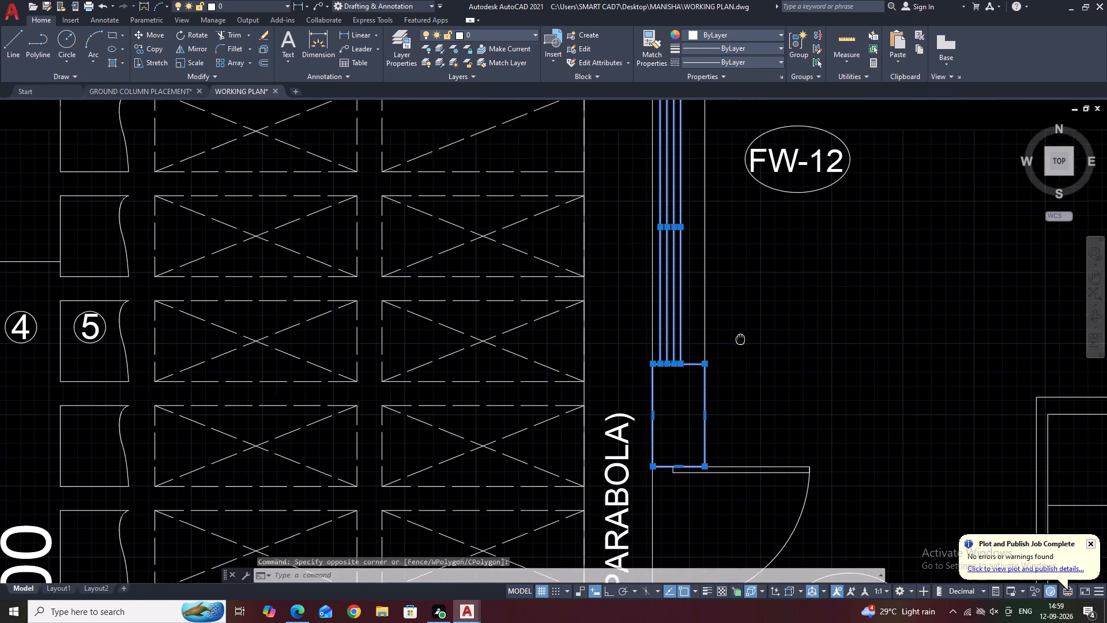
{"action": "middle_click_drag", "start_coordinate": [743, 350], "coordinate": [737, 385]}
{"action": "key", "text": "c"}
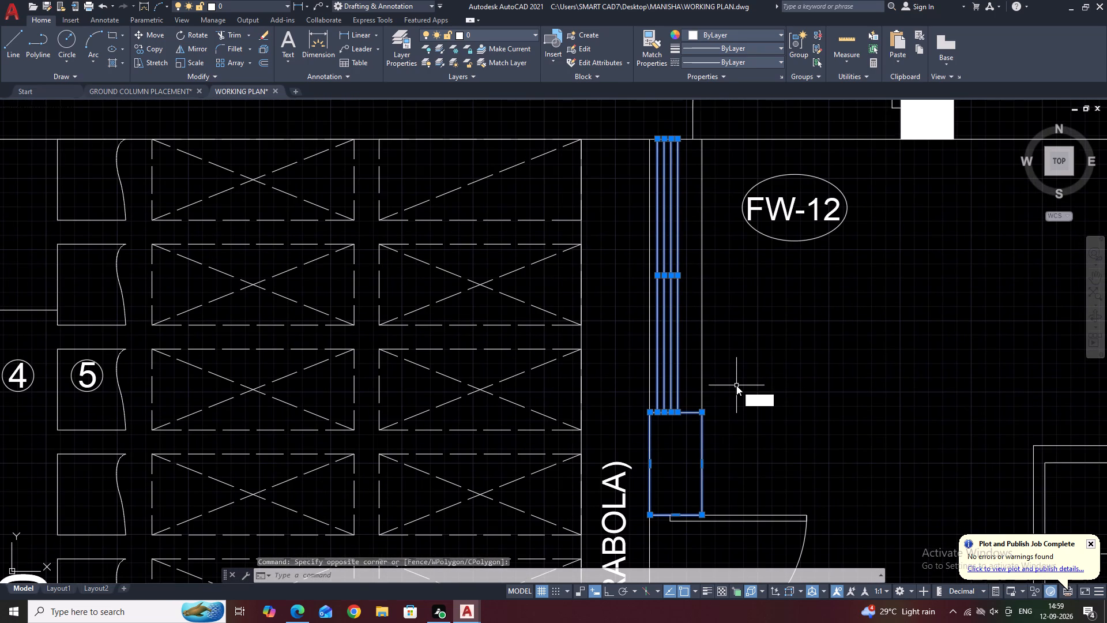
{"action": "type", "text": "O"}
{"action": "key", "text": "space"}
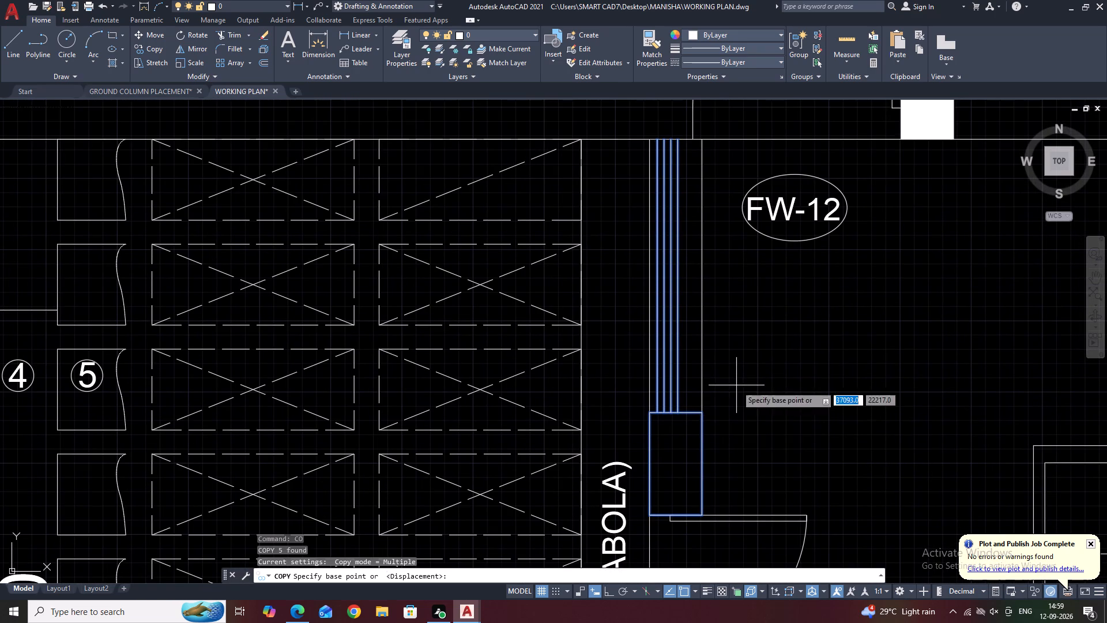
{"action": "left_click_drag", "start_coordinate": [699, 513], "coordinate": [706, 515]}
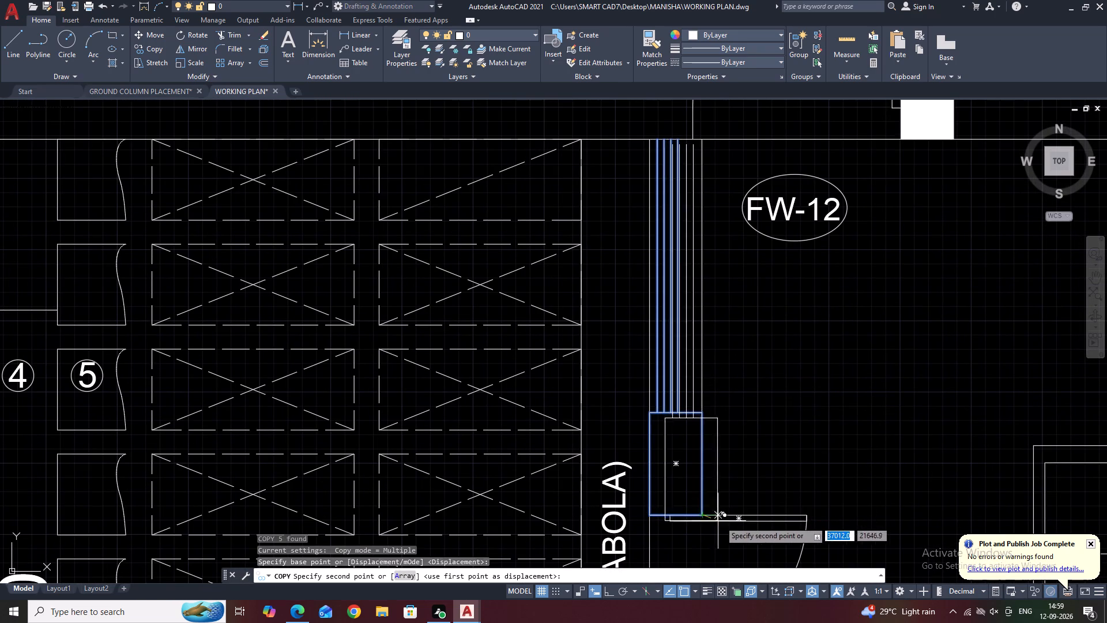
{"action": "scroll", "coordinate": [734, 527], "scroll_direction": "down", "scroll_amount": 1}
{"action": "scroll", "coordinate": [849, 508], "scroll_direction": "down", "scroll_amount": 2}
{"action": "middle_click_drag", "start_coordinate": [966, 516], "coordinate": [819, 491]}
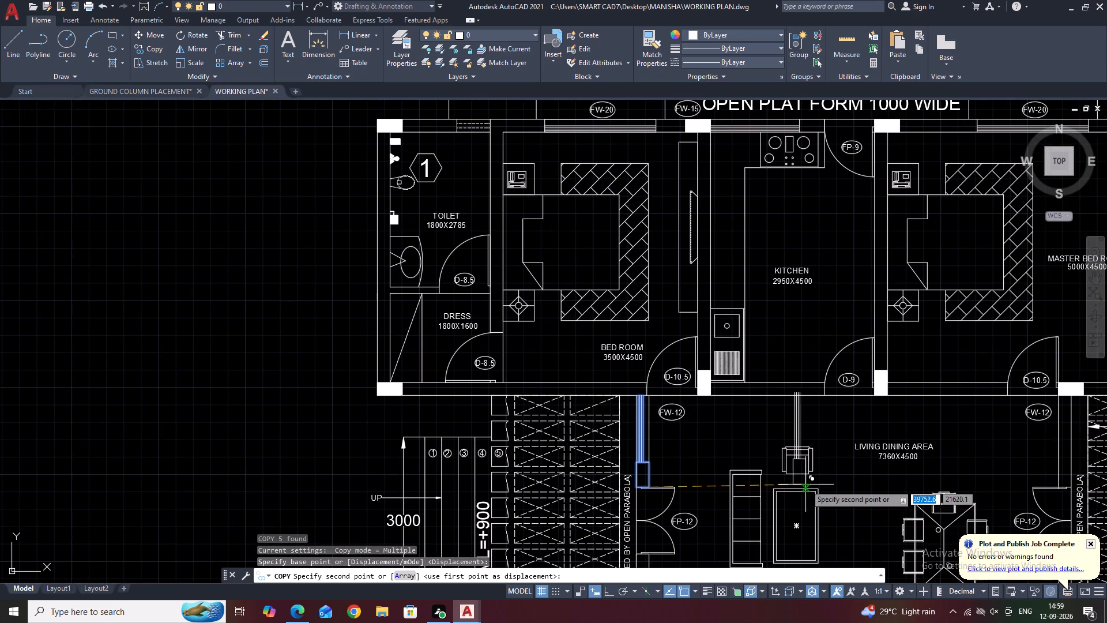
{"action": "key", "text": "F8"}
{"action": "middle_click_drag", "start_coordinate": [1064, 504], "coordinate": [914, 456]}
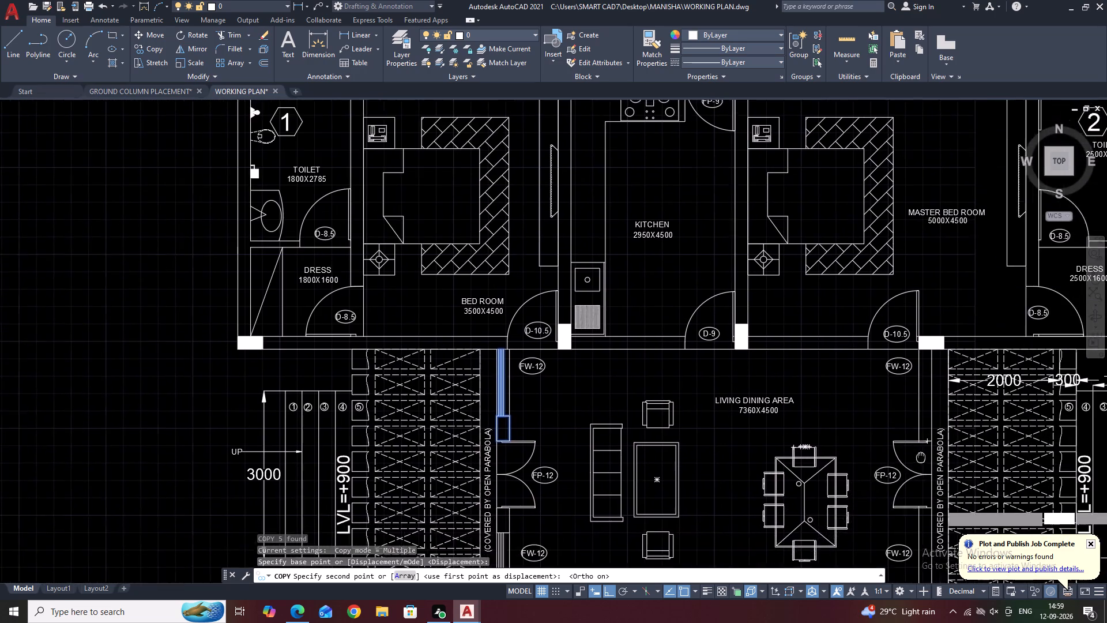
{"action": "middle_click_drag", "start_coordinate": [914, 456], "coordinate": [908, 454]}
{"action": "scroll", "coordinate": [918, 444], "scroll_direction": "up", "scroll_amount": 3}
{"action": "scroll", "coordinate": [880, 415], "scroll_direction": "up", "scroll_amount": 2}
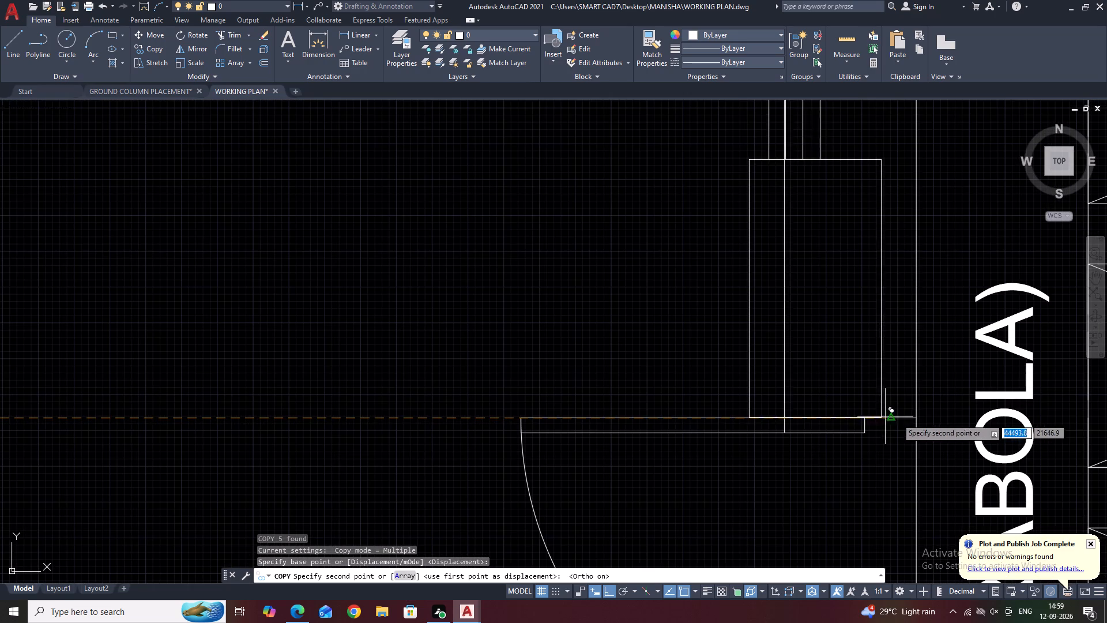
{"action": "left_click", "coordinate": [919, 419]}
{"action": "key", "text": "Escape"}
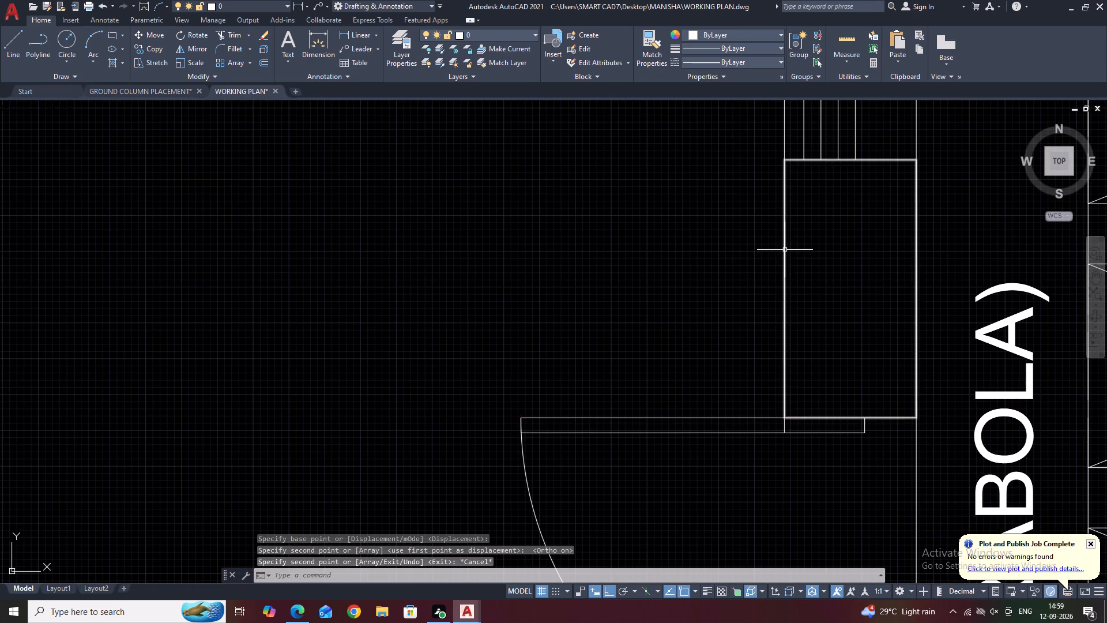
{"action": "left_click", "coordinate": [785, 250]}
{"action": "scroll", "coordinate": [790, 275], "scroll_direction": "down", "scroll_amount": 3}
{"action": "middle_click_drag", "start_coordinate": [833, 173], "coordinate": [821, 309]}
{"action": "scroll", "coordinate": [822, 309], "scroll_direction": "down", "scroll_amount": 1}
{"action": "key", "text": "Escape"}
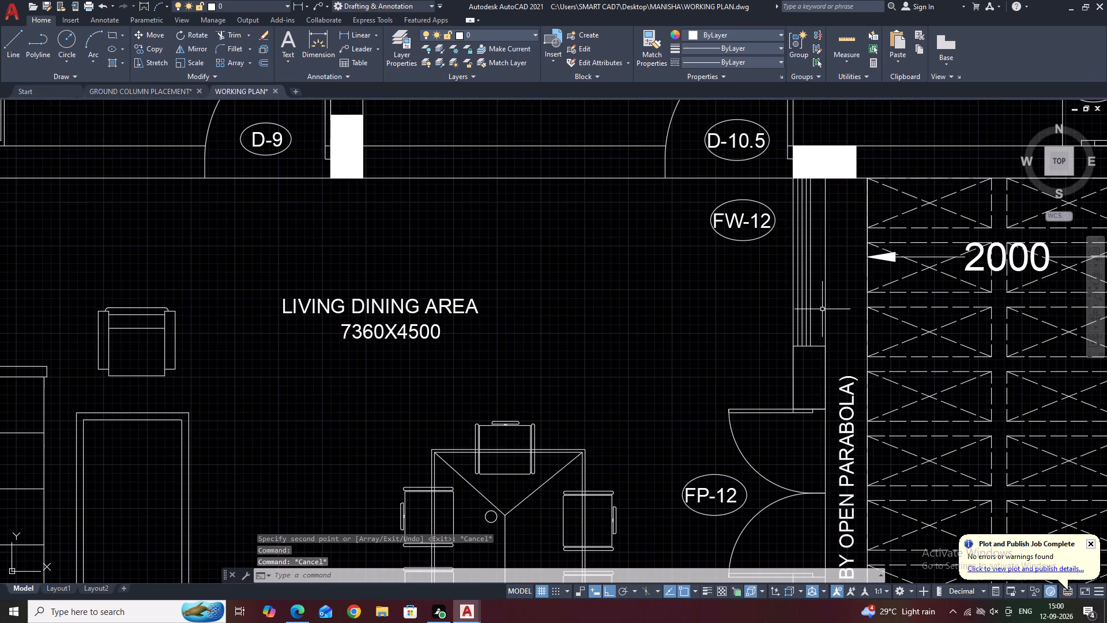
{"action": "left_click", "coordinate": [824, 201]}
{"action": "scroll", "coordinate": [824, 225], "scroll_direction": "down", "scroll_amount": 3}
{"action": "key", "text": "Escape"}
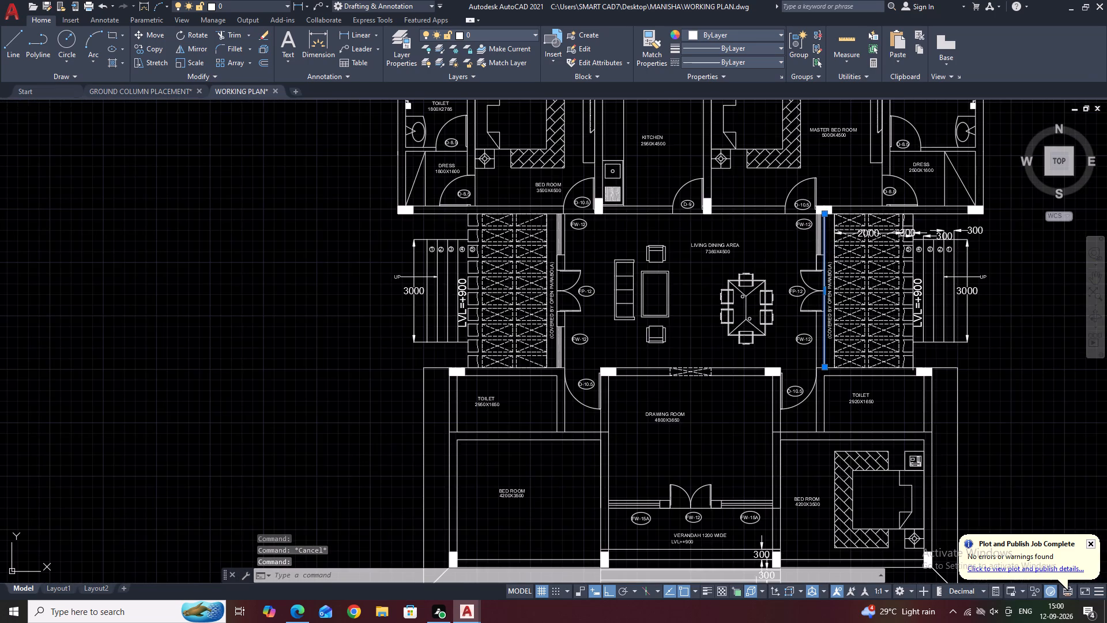
Shorten the room-side line of the upper east FW-12 window by stretching its lower end up to the wall piece's upper corner.
{"action": "scroll", "coordinate": [809, 259], "scroll_direction": "up", "scroll_amount": 4}
{"action": "scroll", "coordinate": [850, 317], "scroll_direction": "up", "scroll_amount": 3}
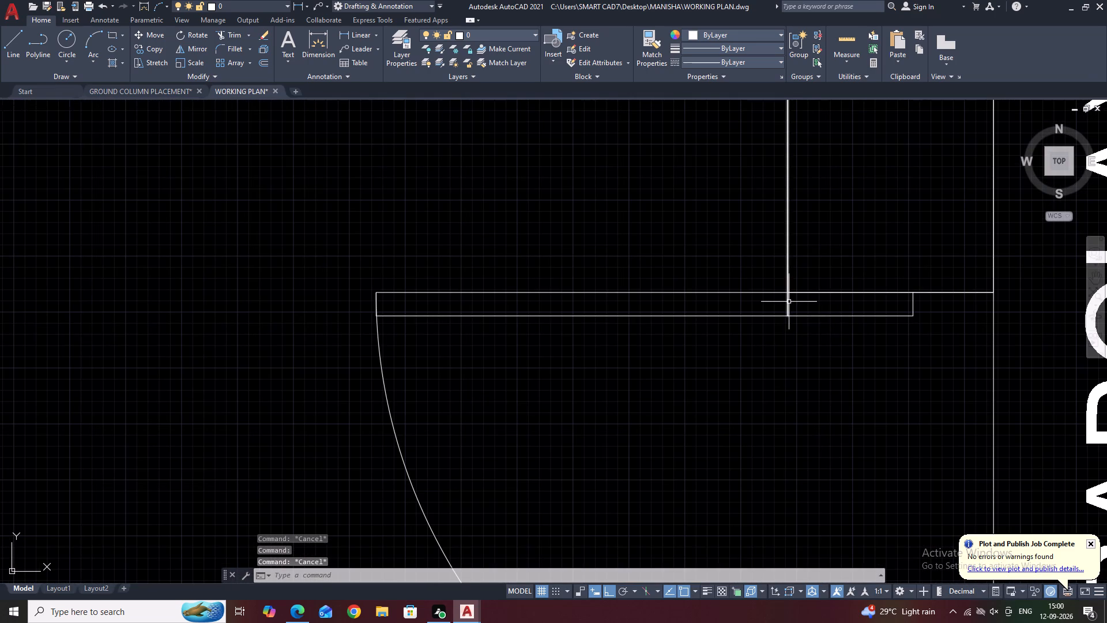
{"action": "left_click", "coordinate": [789, 302]}
{"action": "left_click", "coordinate": [790, 317]}
{"action": "scroll", "coordinate": [795, 305], "scroll_direction": "down", "scroll_amount": 3}
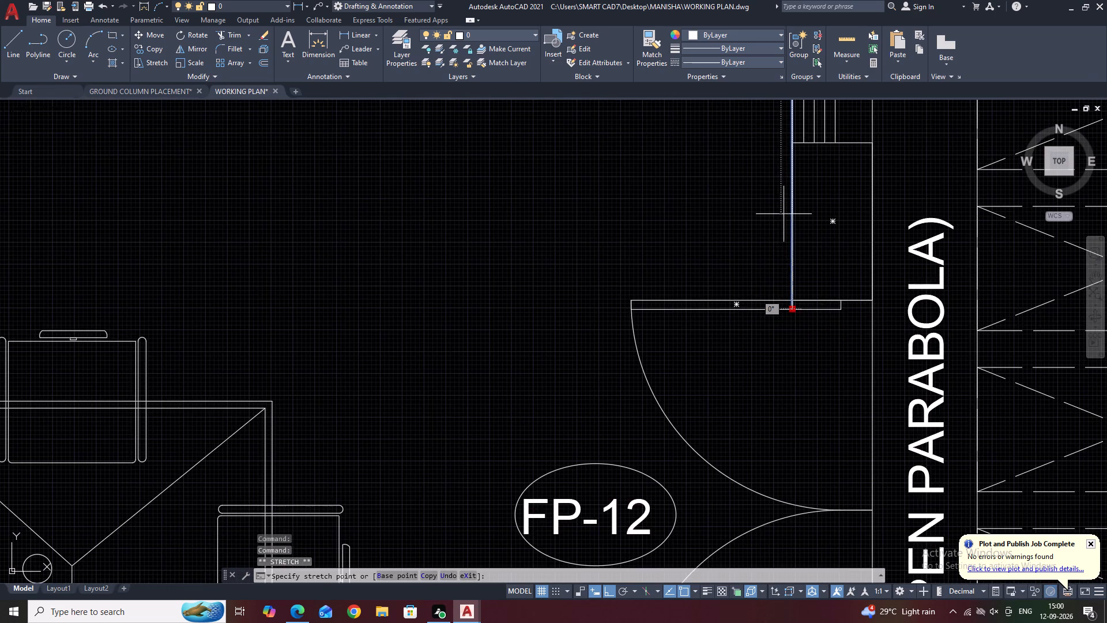
{"action": "middle_click_drag", "start_coordinate": [784, 176], "coordinate": [780, 336]}
{"action": "left_click", "coordinate": [788, 300]}
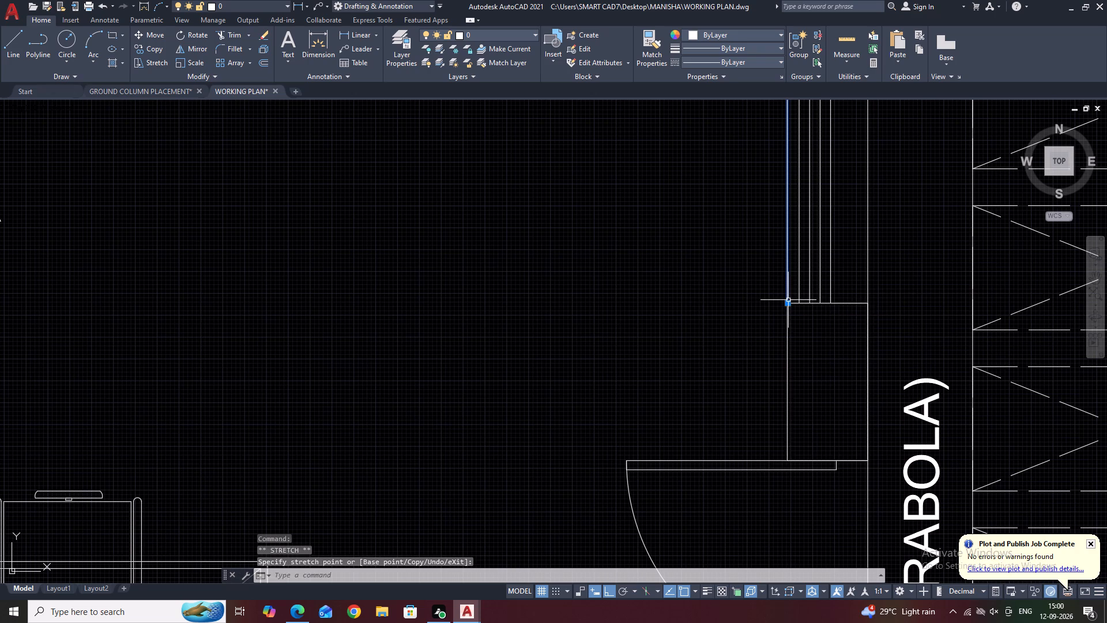
{"action": "key", "text": "Escape"}
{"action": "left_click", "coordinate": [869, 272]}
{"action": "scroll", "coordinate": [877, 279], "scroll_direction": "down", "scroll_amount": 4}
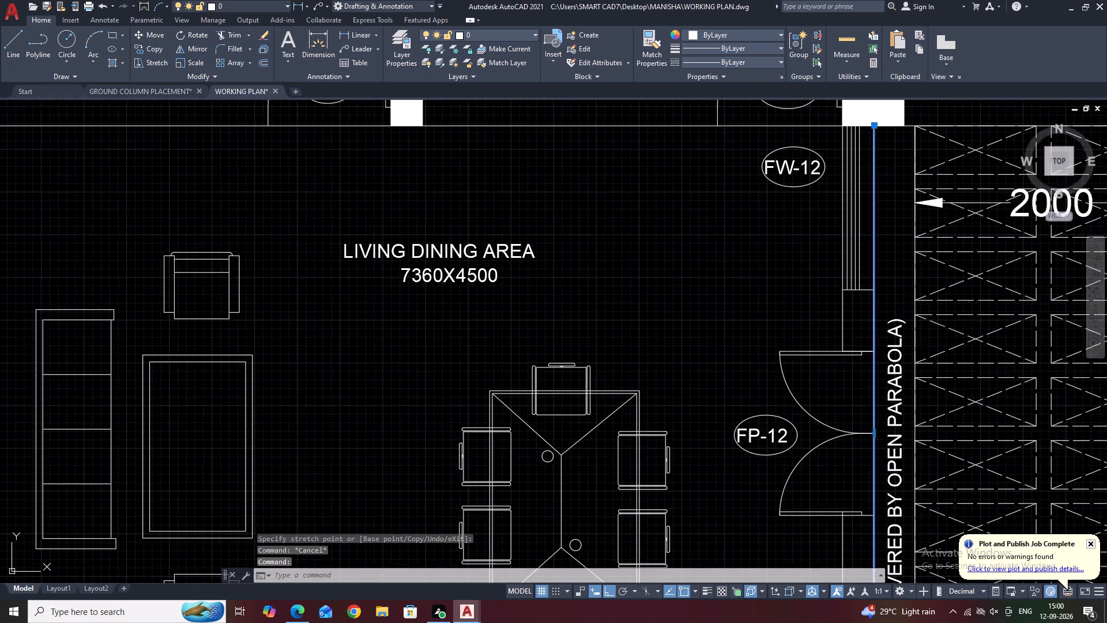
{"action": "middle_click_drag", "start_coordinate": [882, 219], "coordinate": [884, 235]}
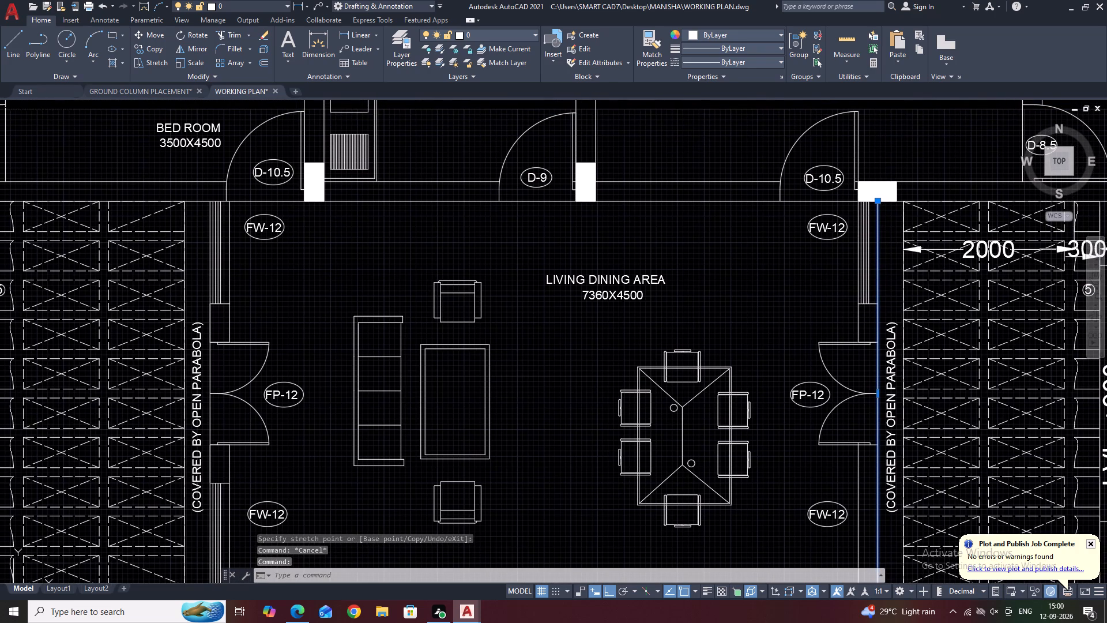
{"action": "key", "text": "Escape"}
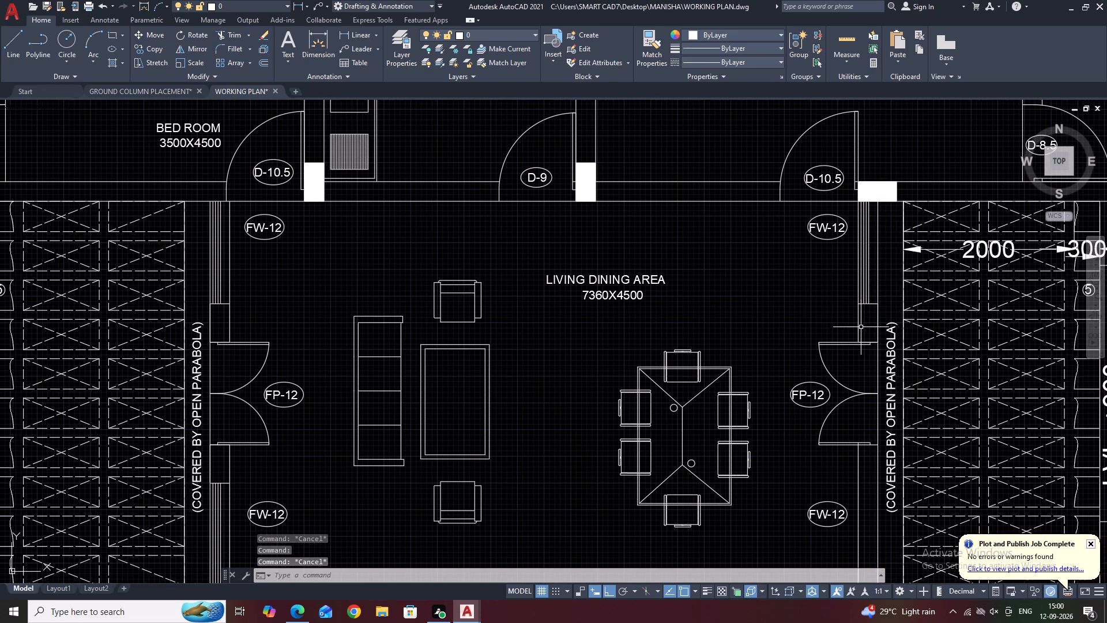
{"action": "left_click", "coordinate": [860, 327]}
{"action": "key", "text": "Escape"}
Mirror the upper east FW-12 window lines and wall piece across the east FP-12 door's horizontal centre line, keeping the originals.
{"action": "scroll", "coordinate": [870, 298], "scroll_direction": "up", "scroll_amount": 1}
{"action": "left_click", "coordinate": [874, 273]}
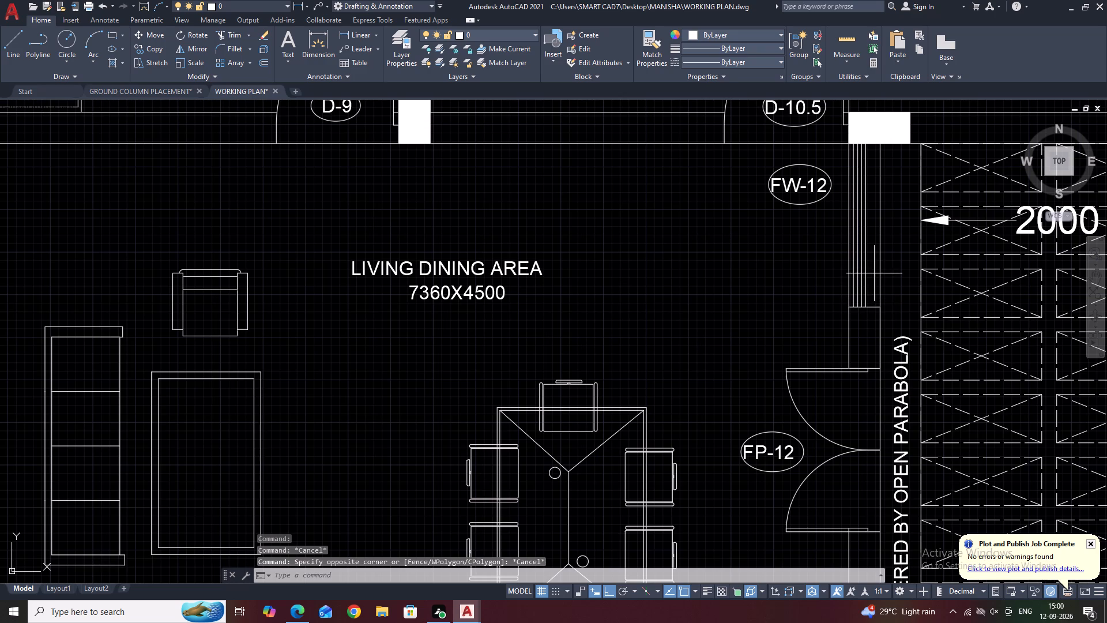
{"action": "left_click", "coordinate": [851, 325]}
{"action": "middle_click_drag", "start_coordinate": [864, 313], "coordinate": [861, 310]}
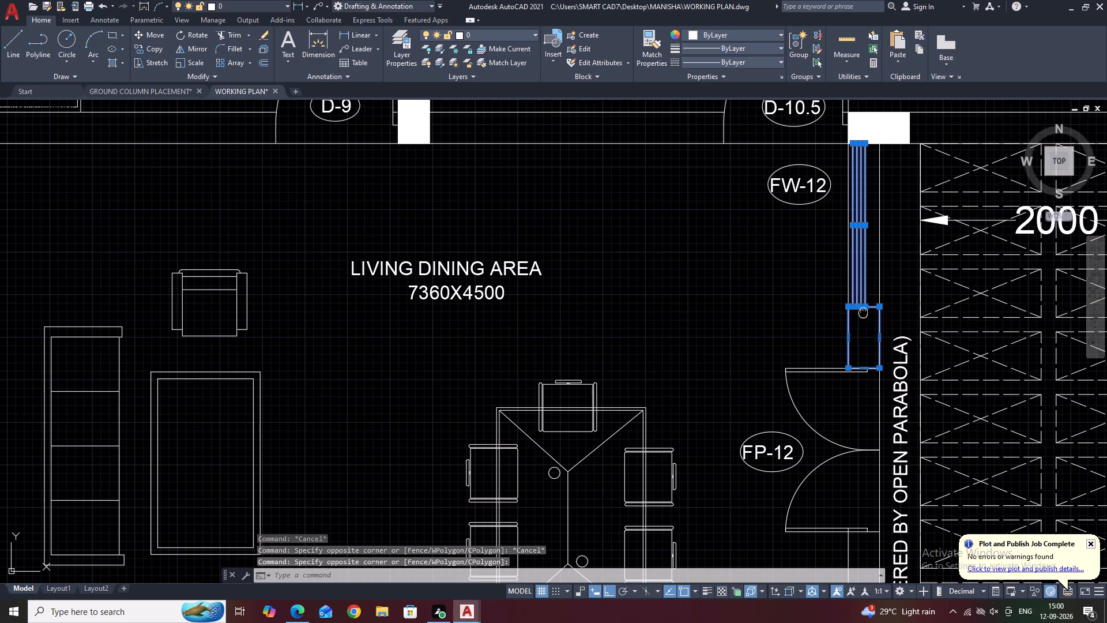
{"action": "middle_click_drag", "start_coordinate": [861, 310], "coordinate": [811, 207]}
{"action": "type", "text": "MI"}
{"action": "key", "text": "space"}
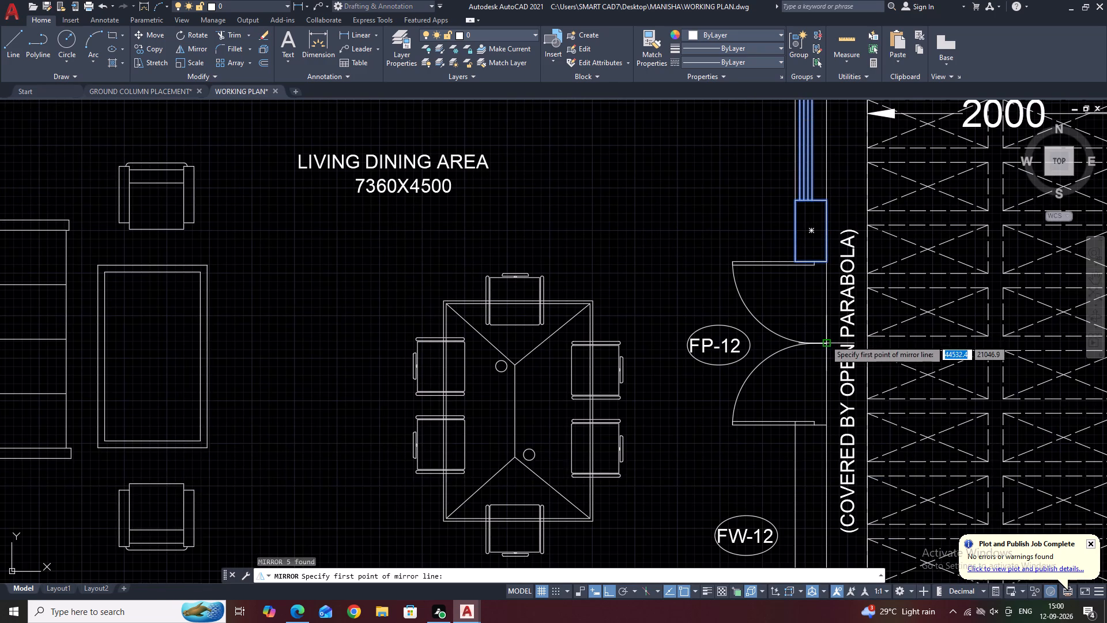
{"action": "left_click", "coordinate": [825, 342]}
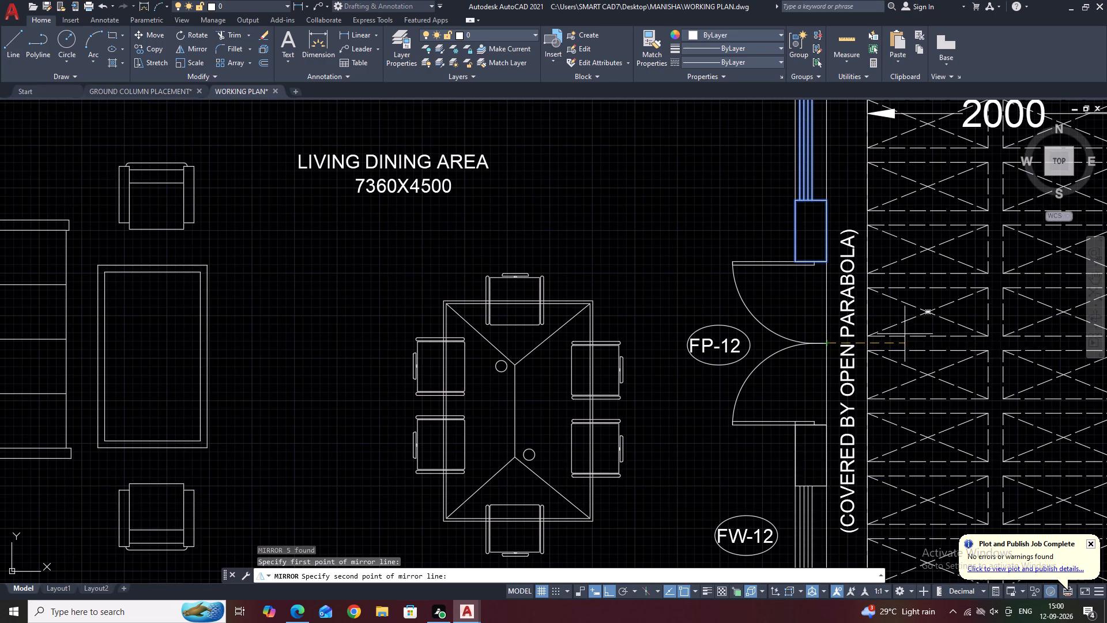
{"action": "middle_click_drag", "start_coordinate": [959, 341], "coordinate": [728, 181]}
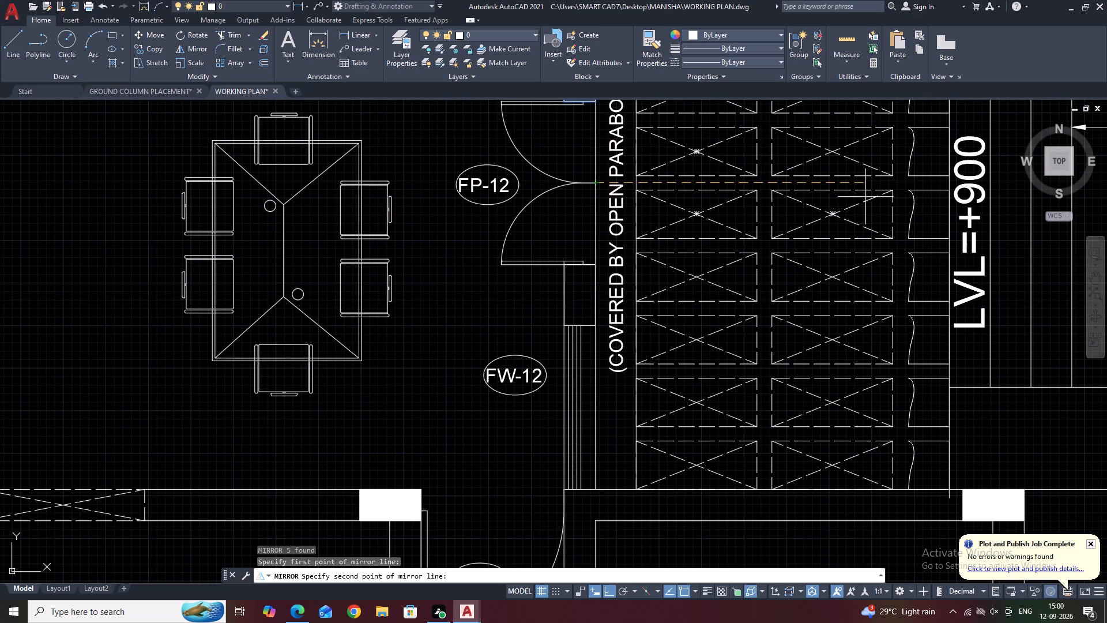
{"action": "left_click", "coordinate": [947, 184]}
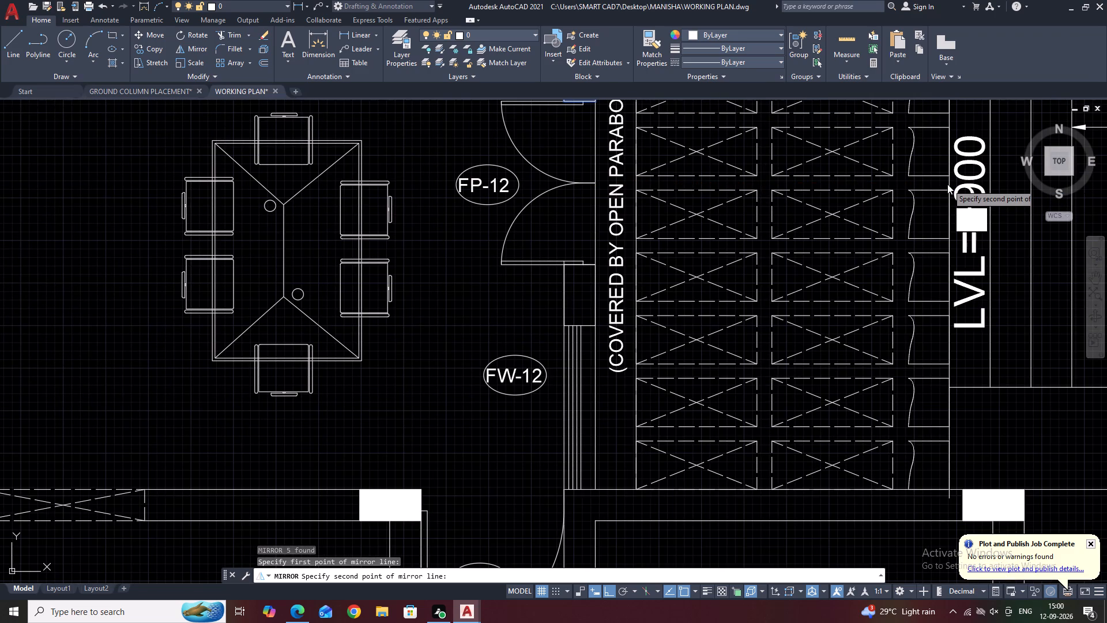
{"action": "left_click_drag", "start_coordinate": [959, 225], "coordinate": [947, 184]}
Shorten the room-side line of the lower east FW-12 window by stretching its upper end down to the wall piece's lower corner.
{"action": "middle_click_drag", "start_coordinate": [617, 323], "coordinate": [759, 202]}
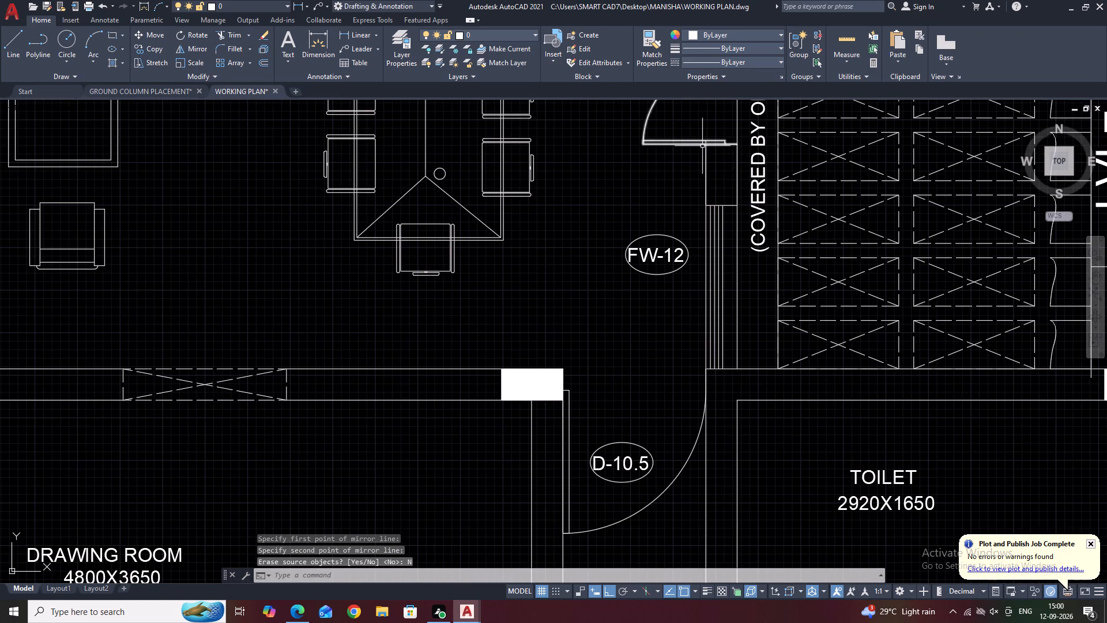
{"action": "scroll", "coordinate": [702, 146], "scroll_direction": "up", "scroll_amount": 4}
{"action": "left_click", "coordinate": [707, 133]}
{"action": "left_click", "coordinate": [705, 125]}
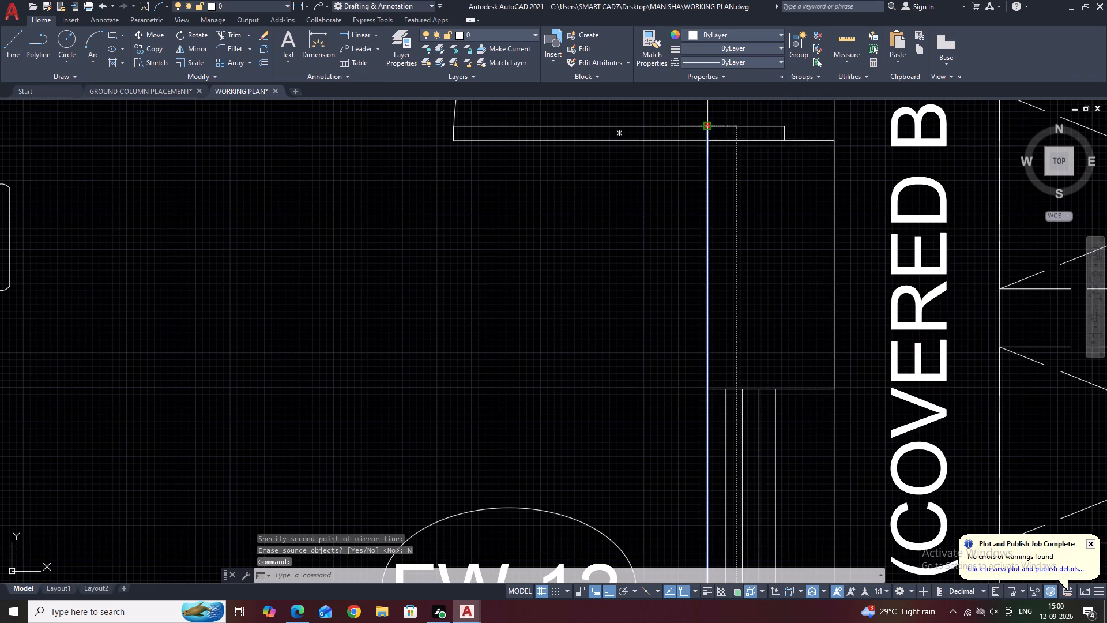
{"action": "left_click", "coordinate": [707, 391]}
{"action": "key", "text": "Escape"}
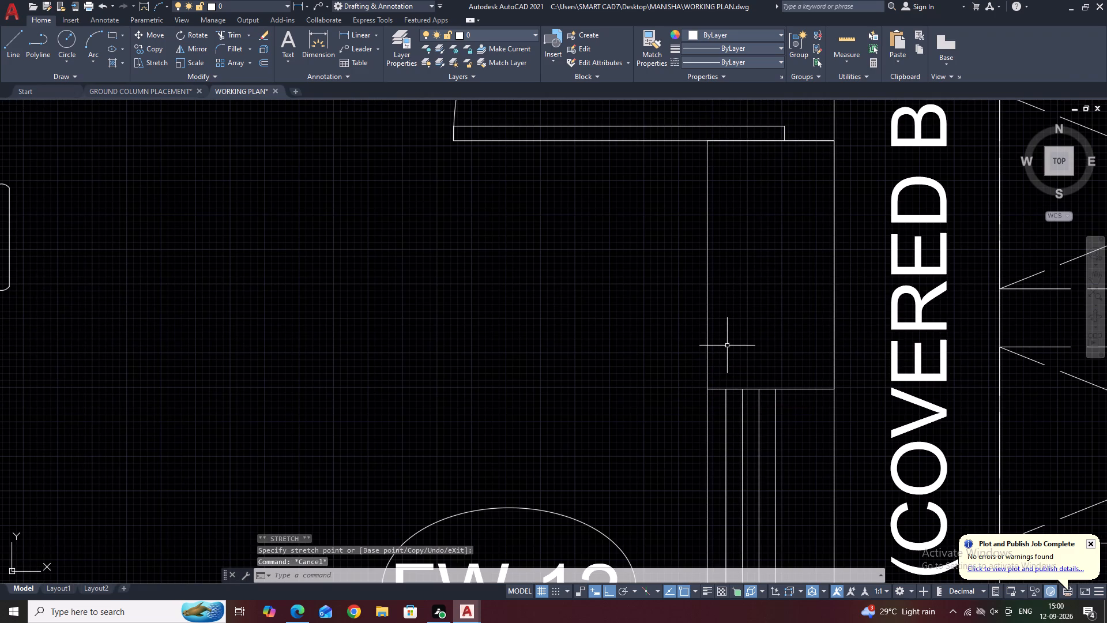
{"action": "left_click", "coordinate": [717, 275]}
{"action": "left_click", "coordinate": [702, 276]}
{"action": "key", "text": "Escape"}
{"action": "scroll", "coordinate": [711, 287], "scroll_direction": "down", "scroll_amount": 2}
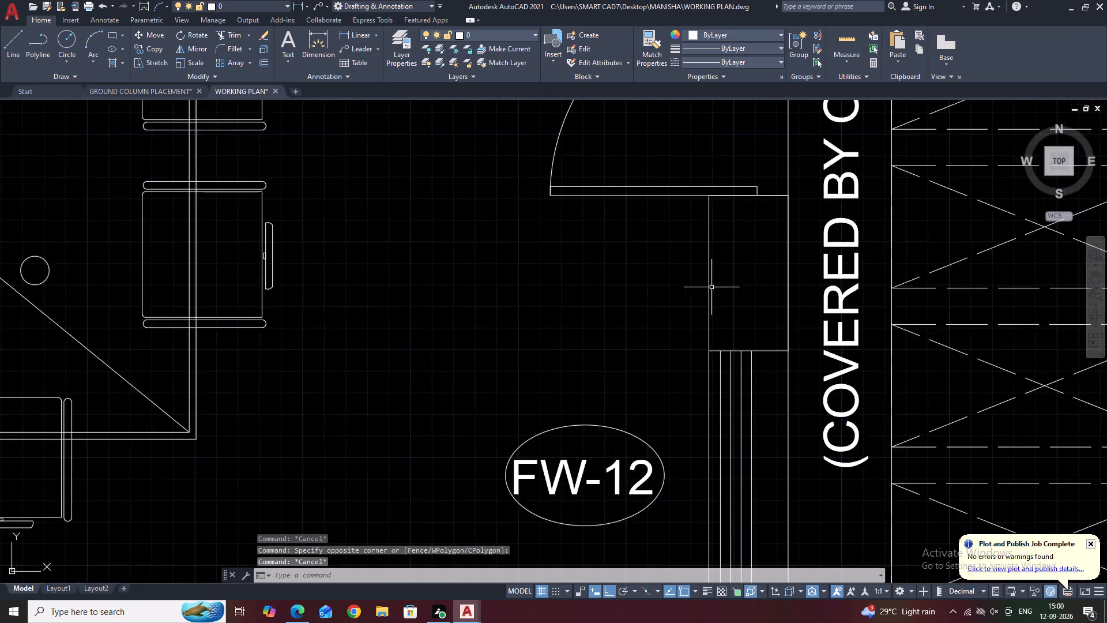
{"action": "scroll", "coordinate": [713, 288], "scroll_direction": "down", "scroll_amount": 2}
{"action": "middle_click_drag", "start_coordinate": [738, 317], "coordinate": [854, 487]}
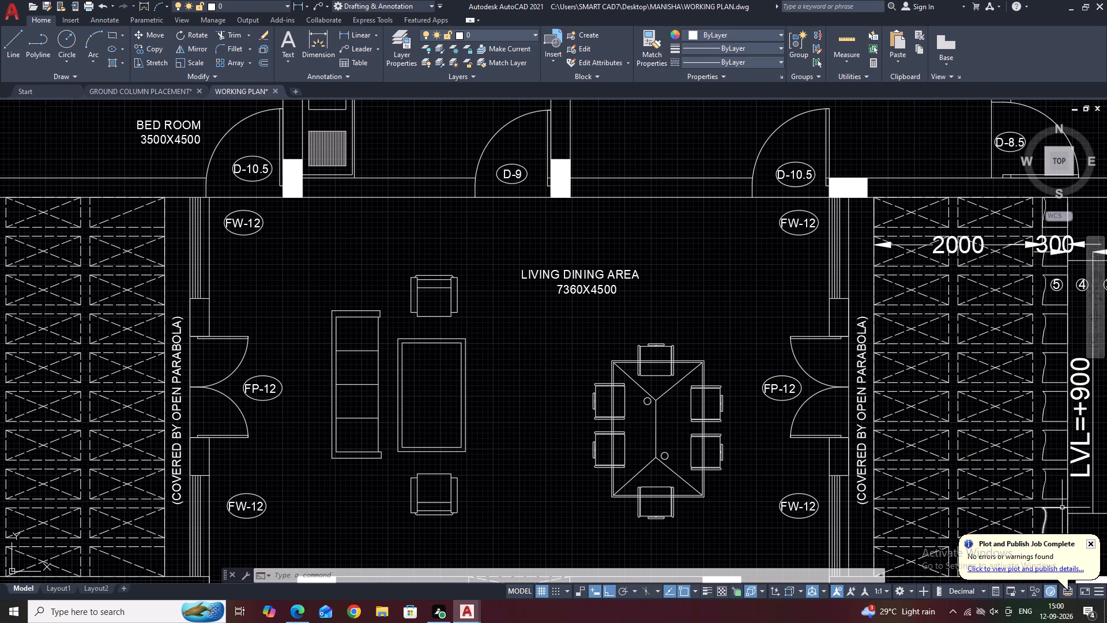
Erase the two room-side inner lines of the upper east FW-12 window.
{"action": "scroll", "coordinate": [841, 318], "scroll_direction": "up", "scroll_amount": 3}
{"action": "middle_click_drag", "start_coordinate": [816, 220], "coordinate": [845, 286]}
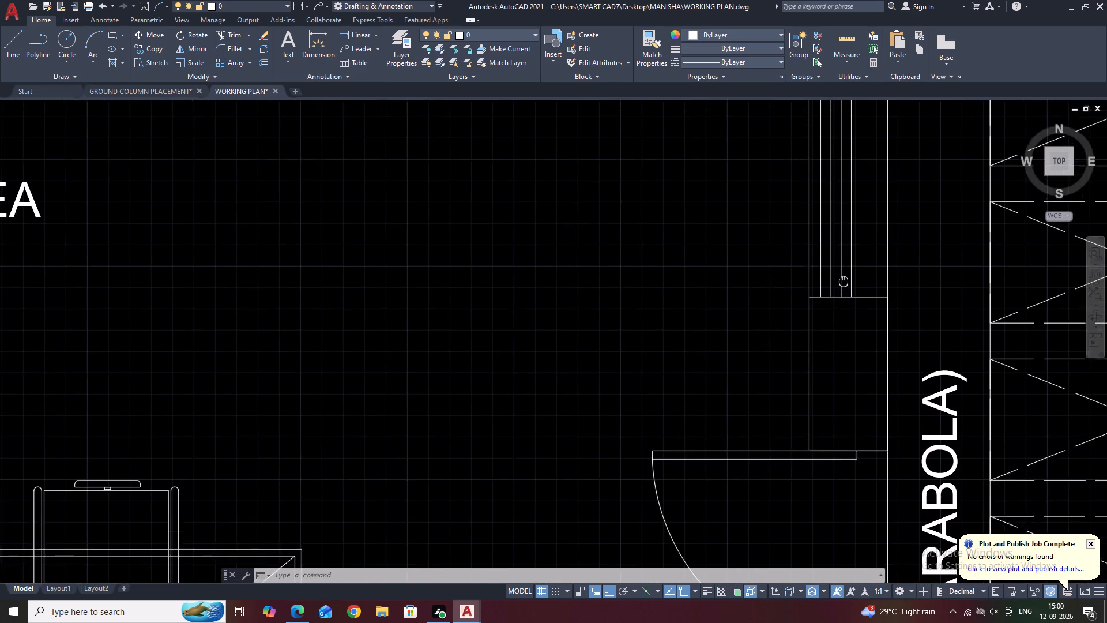
{"action": "middle_click_drag", "start_coordinate": [845, 286], "coordinate": [850, 305]}
{"action": "scroll", "coordinate": [841, 307], "scroll_direction": "up", "scroll_amount": 3}
{"action": "left_click", "coordinate": [839, 269]}
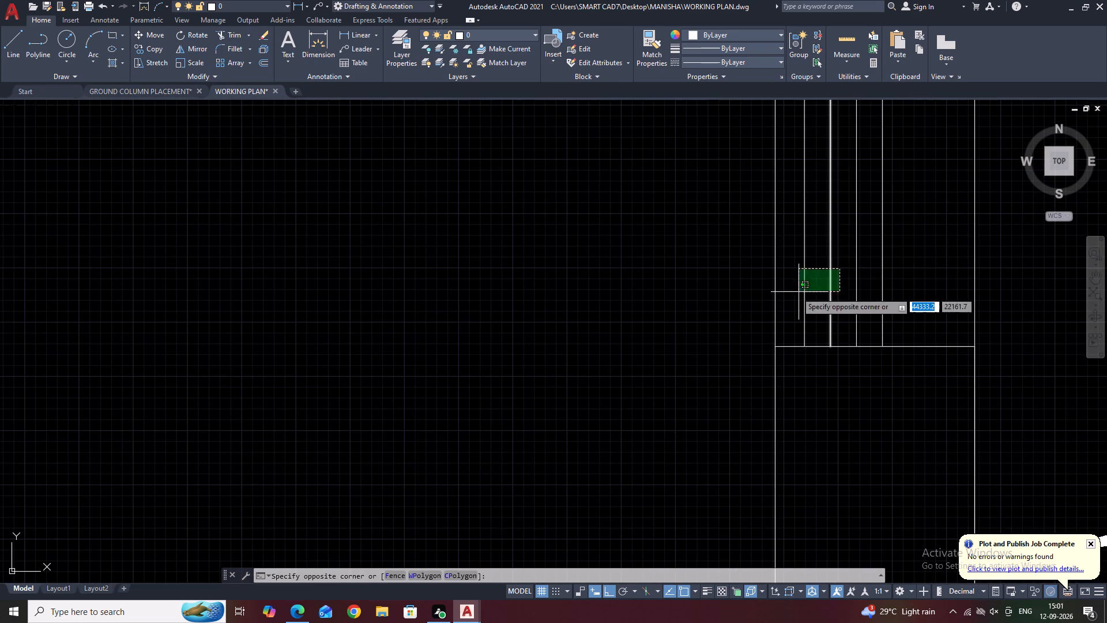
{"action": "left_click", "coordinate": [790, 294]}
{"action": "right_click", "coordinate": [790, 294]}
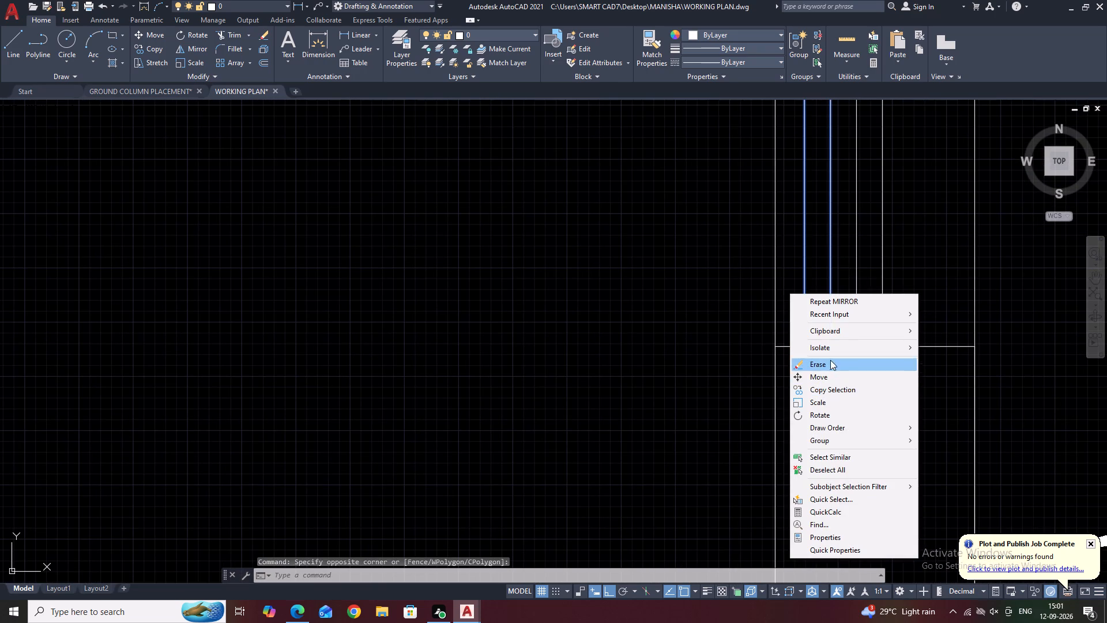
{"action": "left_click", "coordinate": [830, 360]}
Erase the two room-side inner lines of the lower east FW-12 window.
{"action": "scroll", "coordinate": [837, 358], "scroll_direction": "down", "scroll_amount": 15}
{"action": "middle_click_drag", "start_coordinate": [906, 385], "coordinate": [884, 324]}
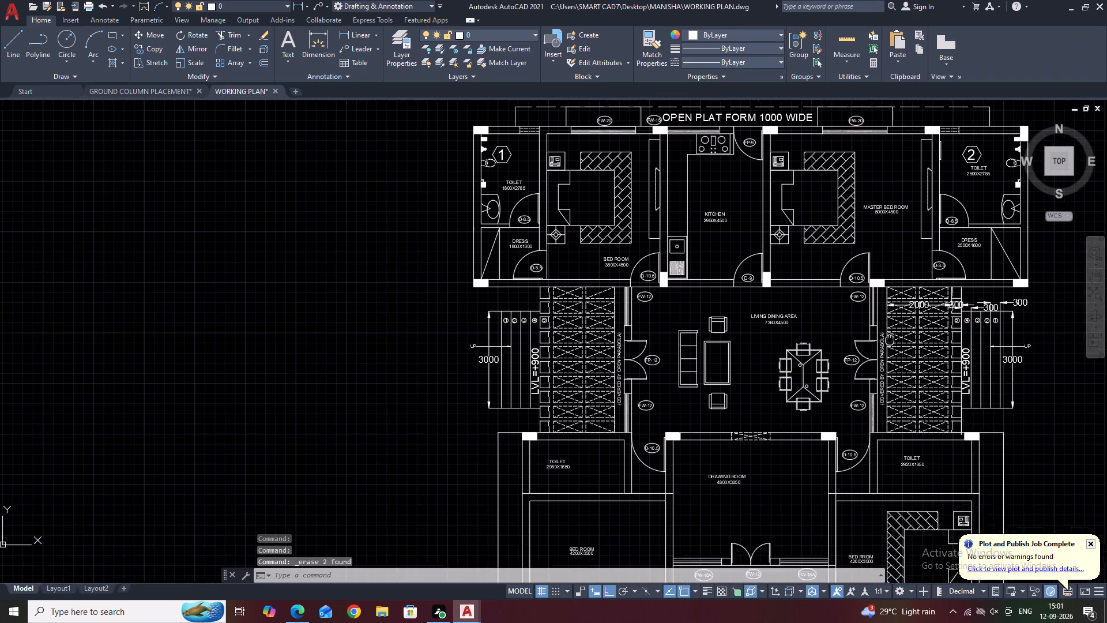
{"action": "scroll", "coordinate": [857, 381], "scroll_direction": "up", "scroll_amount": 6}
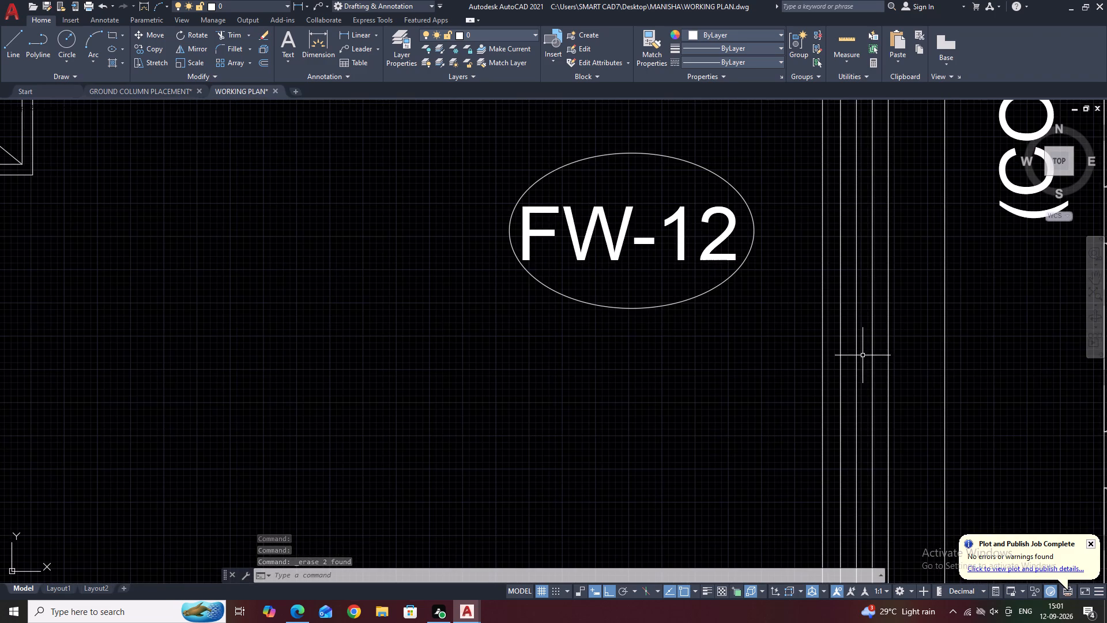
{"action": "left_click", "coordinate": [863, 353]}
{"action": "left_click", "coordinate": [838, 370]}
{"action": "right_click", "coordinate": [838, 368]}
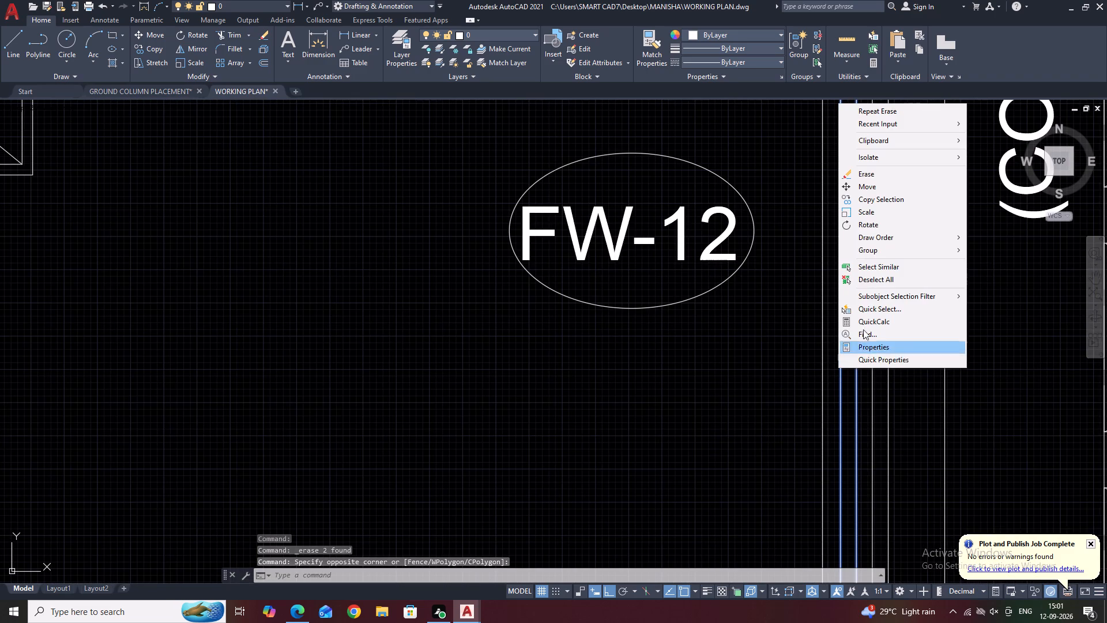
{"action": "left_click", "coordinate": [875, 175]}
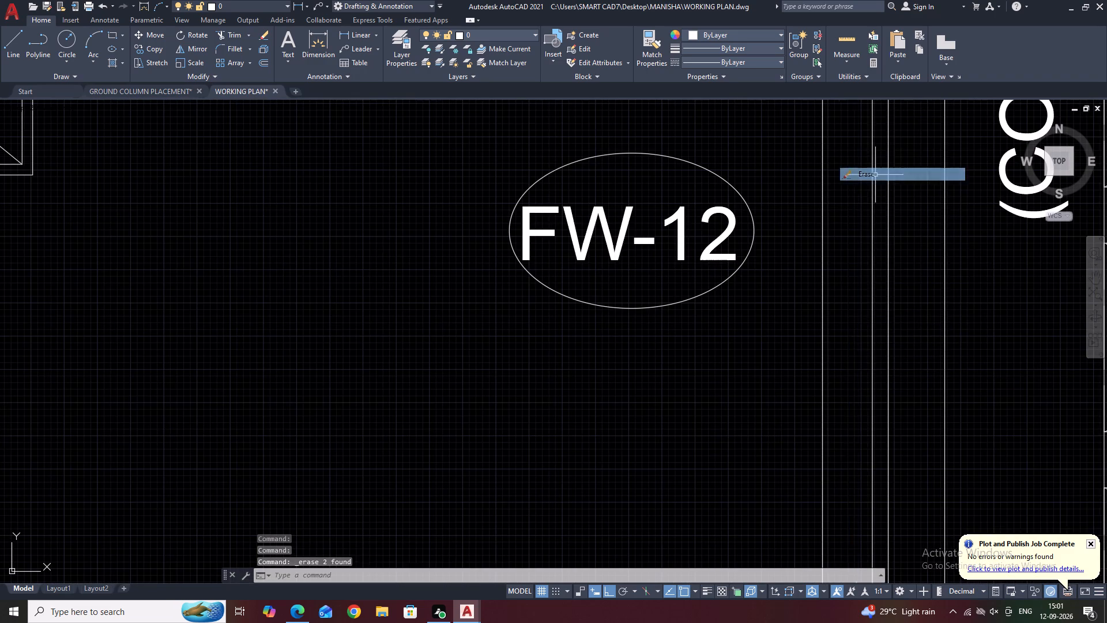
Erase the two inner lines nearest the outer wall face from the lower west FW-12 window.
{"action": "scroll", "coordinate": [903, 234], "scroll_direction": "down", "scroll_amount": 6}
{"action": "scroll", "coordinate": [510, 265], "scroll_direction": "up", "scroll_amount": 2}
{"action": "middle_click_drag", "start_coordinate": [529, 275], "coordinate": [622, 287]}
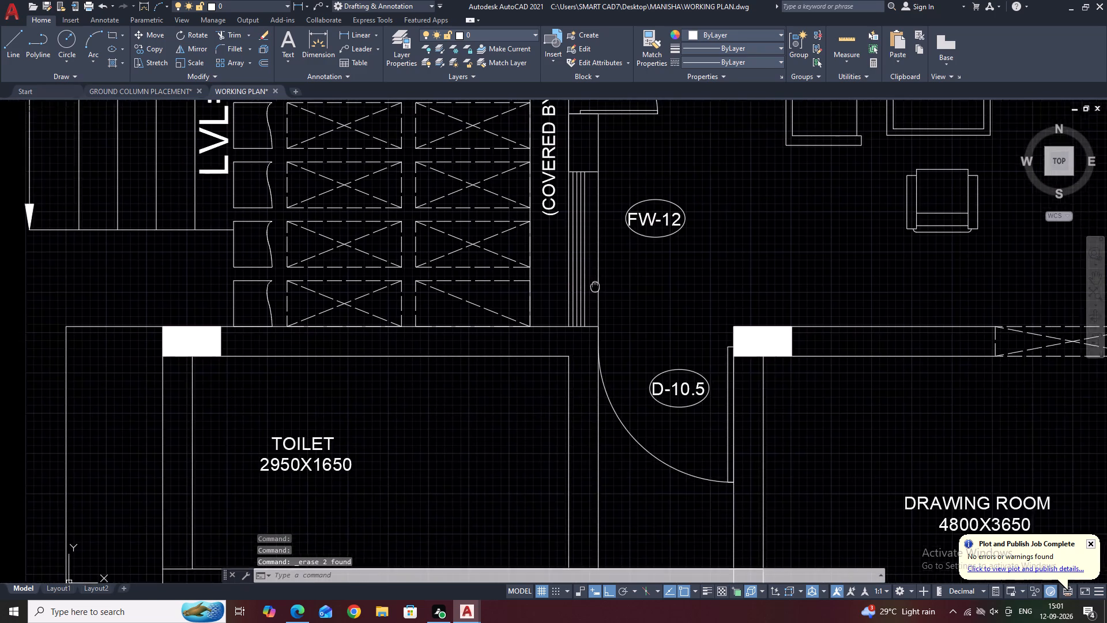
{"action": "middle_click_drag", "start_coordinate": [622, 287], "coordinate": [624, 286]}
{"action": "scroll", "coordinate": [607, 284], "scroll_direction": "up", "scroll_amount": 4}
{"action": "left_click", "coordinate": [656, 247]}
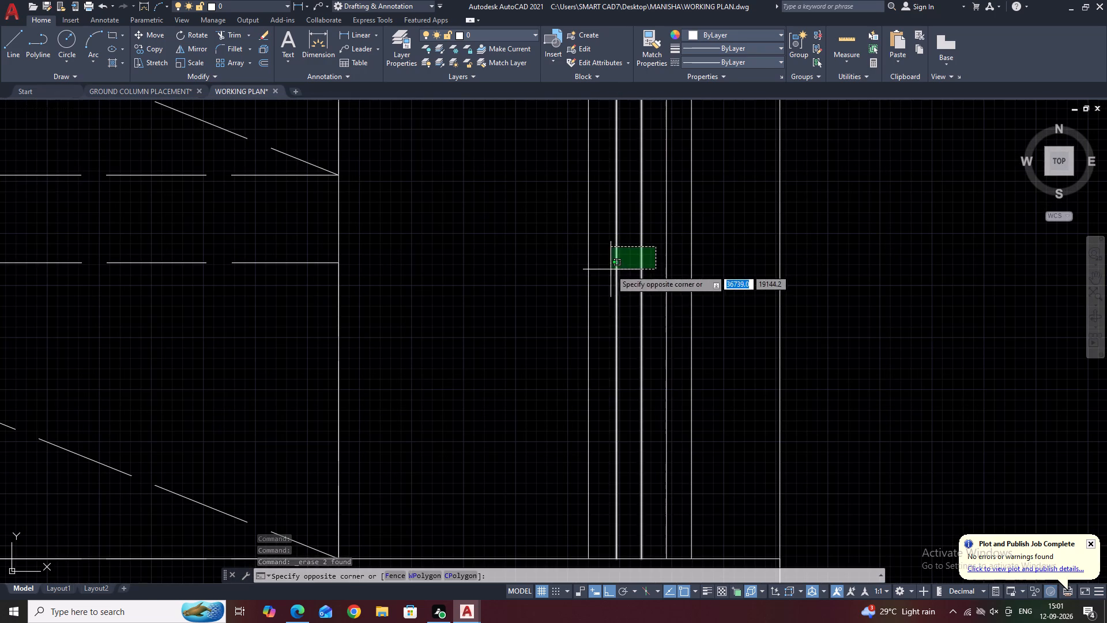
{"action": "left_click", "coordinate": [610, 269]}
{"action": "right_click", "coordinate": [617, 265]}
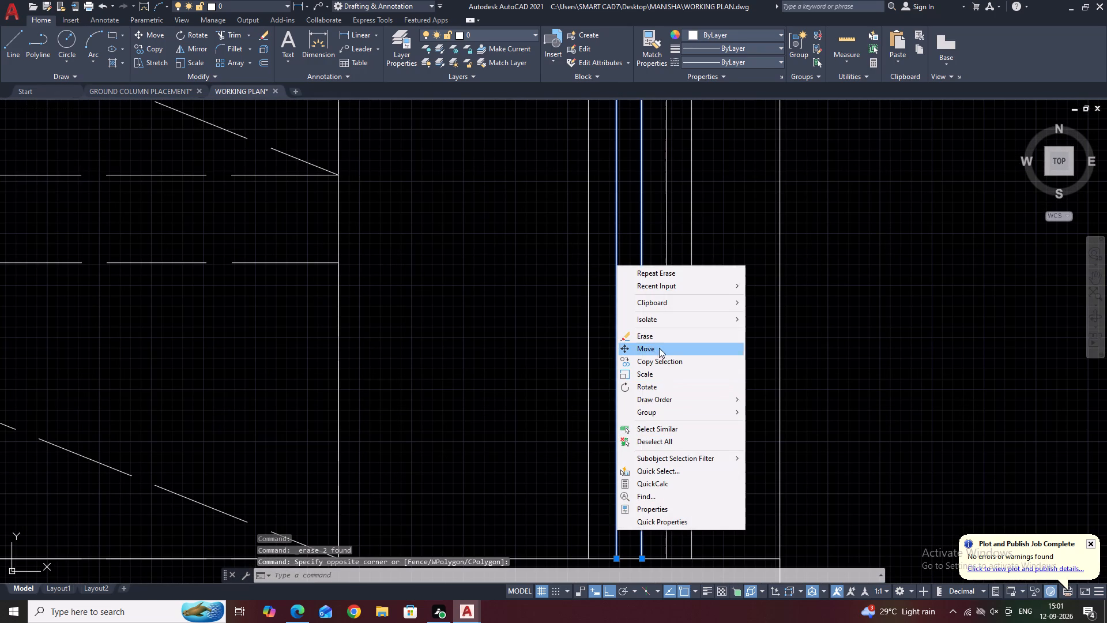
{"action": "left_click", "coordinate": [658, 339]}
Erase the two inner lines nearest the outer wall face from the upper west FW-12 window.
{"action": "scroll", "coordinate": [735, 378], "scroll_direction": "down", "scroll_amount": 7}
{"action": "scroll", "coordinate": [731, 218], "scroll_direction": "up", "scroll_amount": 3}
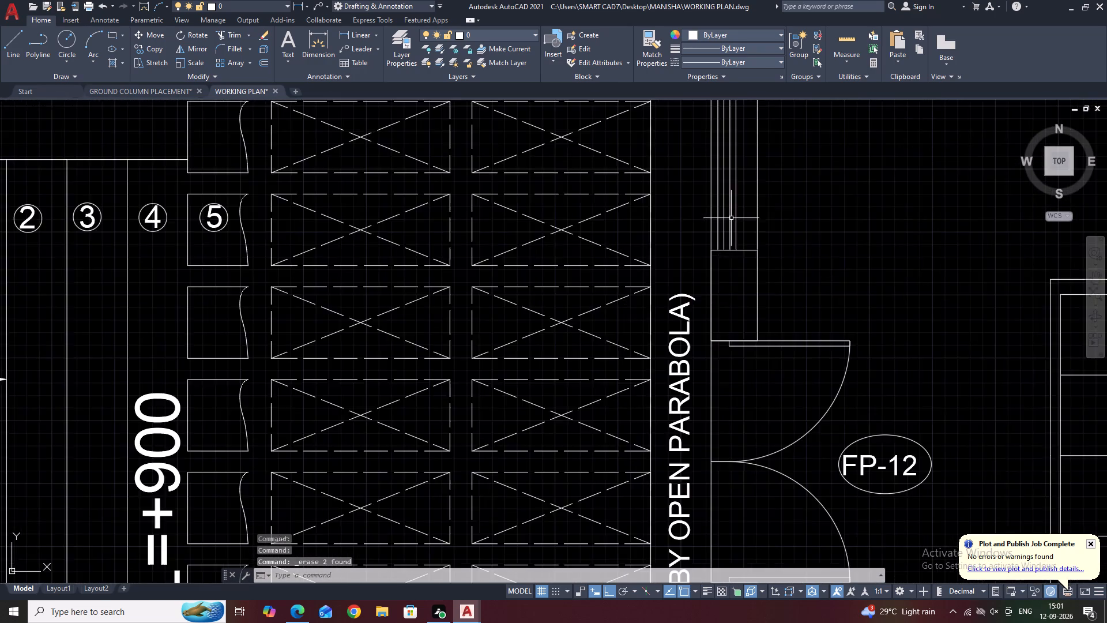
{"action": "scroll", "coordinate": [731, 218], "scroll_direction": "up", "scroll_amount": 3}
{"action": "left_click", "coordinate": [701, 226]}
{"action": "left_click", "coordinate": [660, 253]}
{"action": "right_click", "coordinate": [660, 253]}
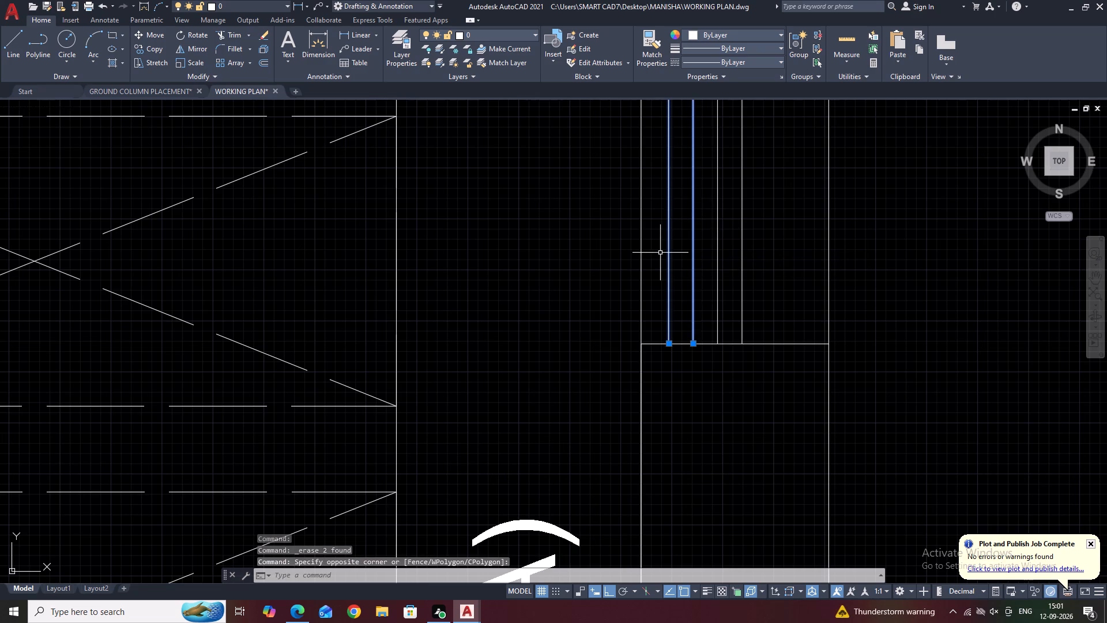
{"action": "left_click", "coordinate": [696, 325]}
Examine the overall floor plan from the bedrooms down to the front entrance.
{"action": "scroll", "coordinate": [713, 334], "scroll_direction": "down", "scroll_amount": 2}
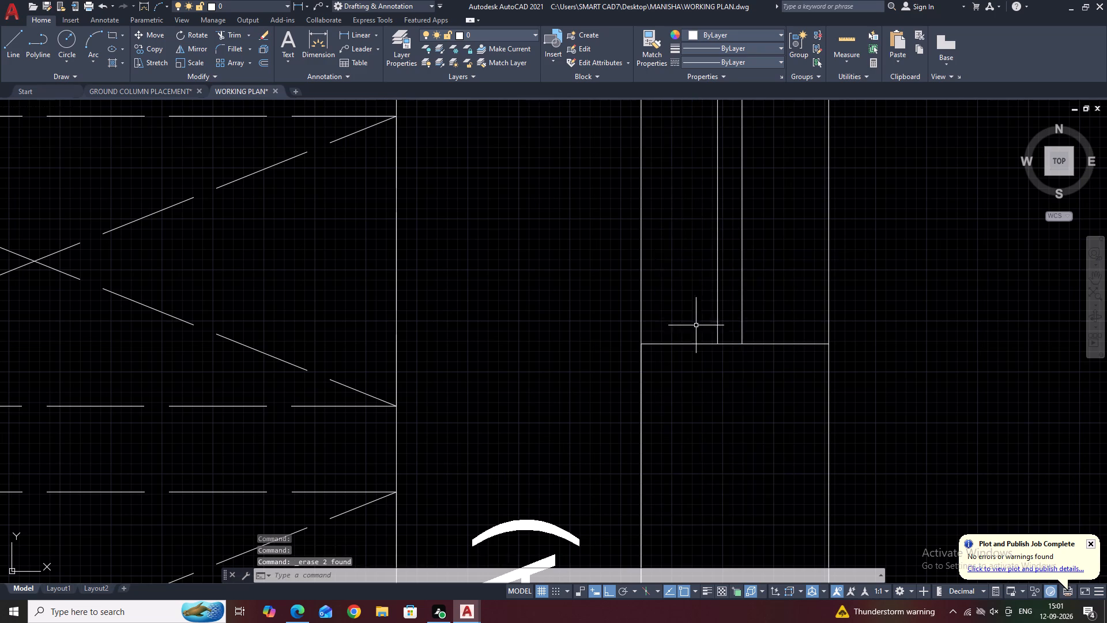
{"action": "scroll", "coordinate": [721, 336], "scroll_direction": "down", "scroll_amount": 7}
{"action": "middle_click_drag", "start_coordinate": [935, 336], "coordinate": [891, 309]}
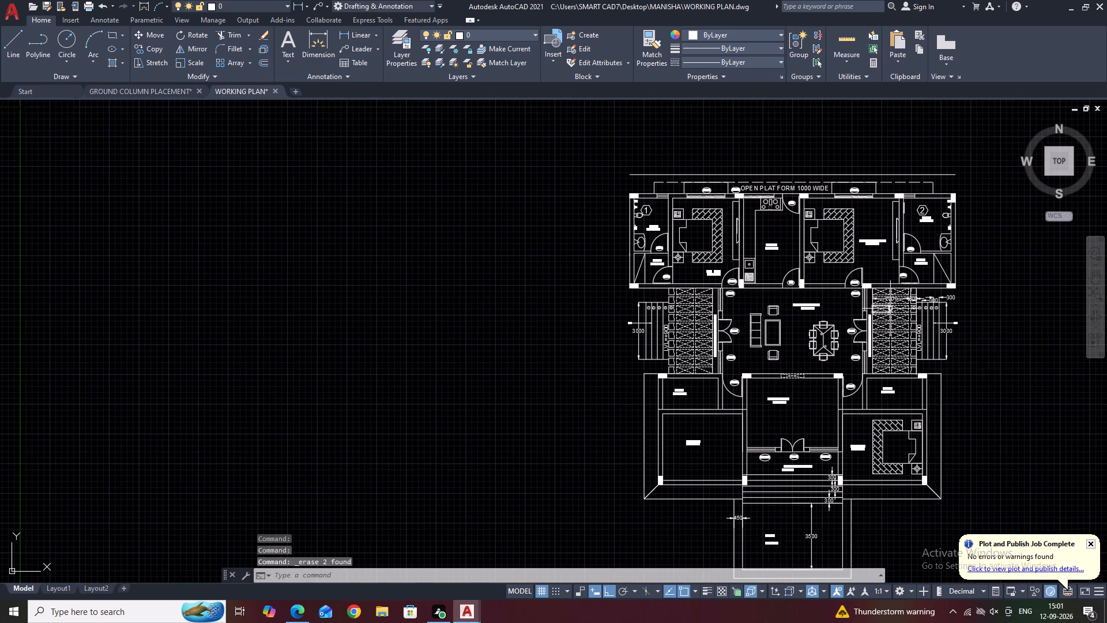
{"action": "middle_click_drag", "start_coordinate": [924, 461], "coordinate": [900, 313]}
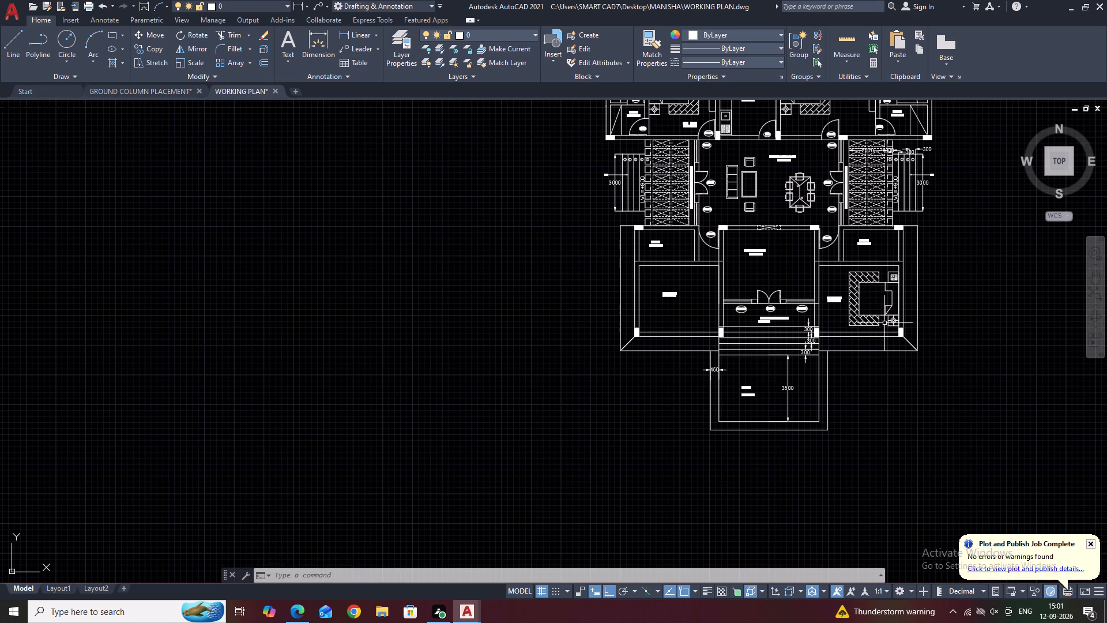
{"action": "middle_click_drag", "start_coordinate": [804, 264], "coordinate": [802, 273]}
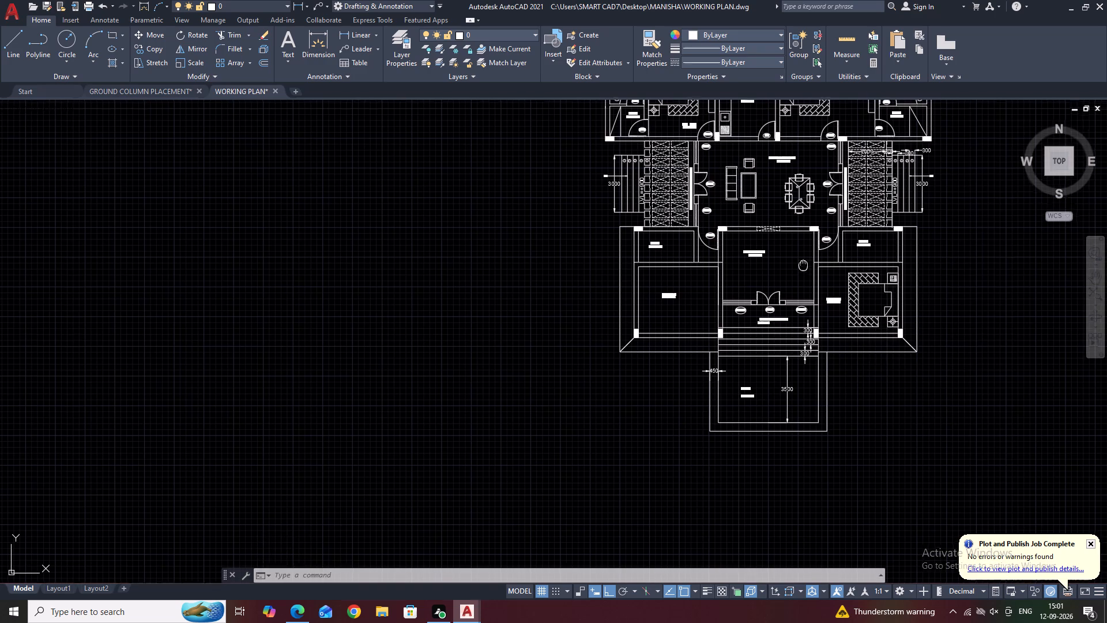
{"action": "middle_click_drag", "start_coordinate": [802, 273], "coordinate": [799, 297]}
{"action": "middle_click_drag", "start_coordinate": [836, 267], "coordinate": [729, 374]}
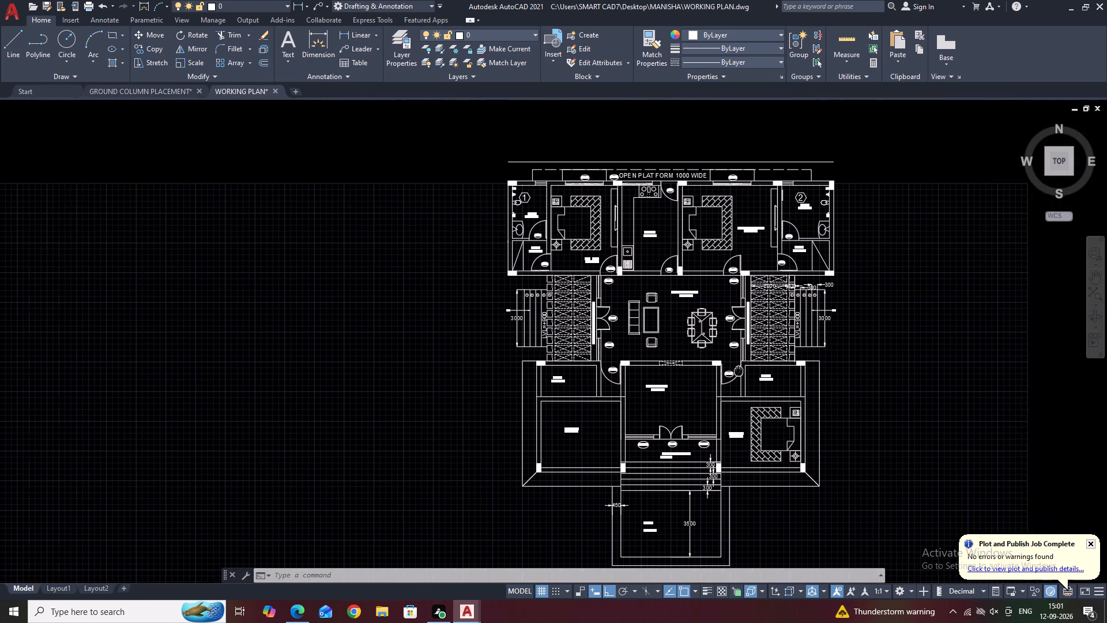
{"action": "middle_click_drag", "start_coordinate": [729, 374], "coordinate": [722, 375]}
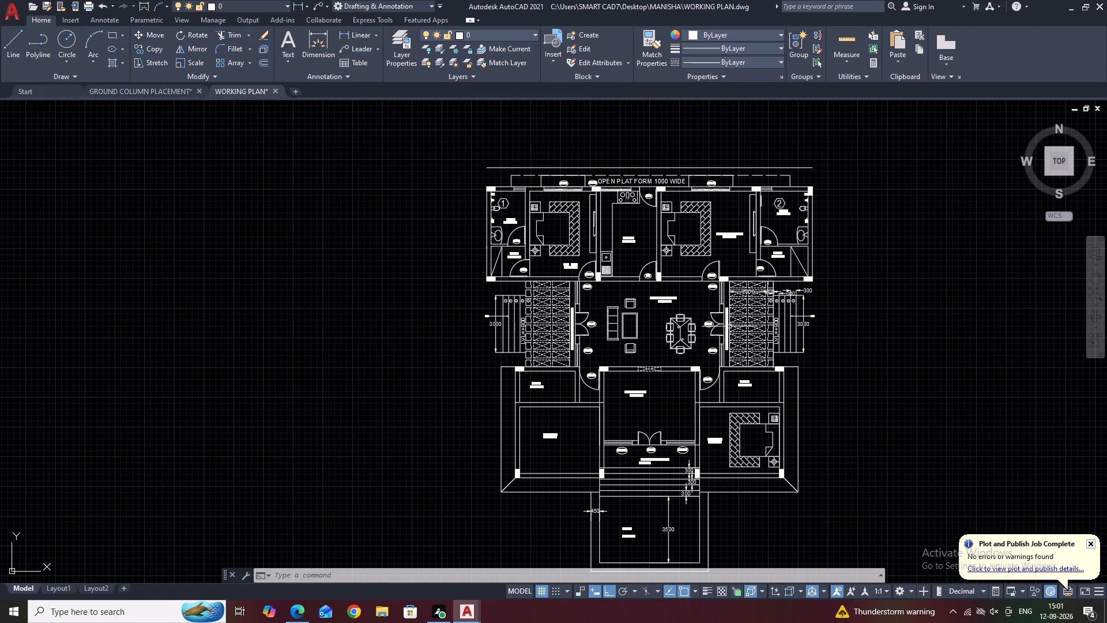
Open the properties for the wall piece above the east FP-12 door.
{"action": "scroll", "coordinate": [743, 308], "scroll_direction": "up", "scroll_amount": 2}
{"action": "left_click", "coordinate": [691, 306]}
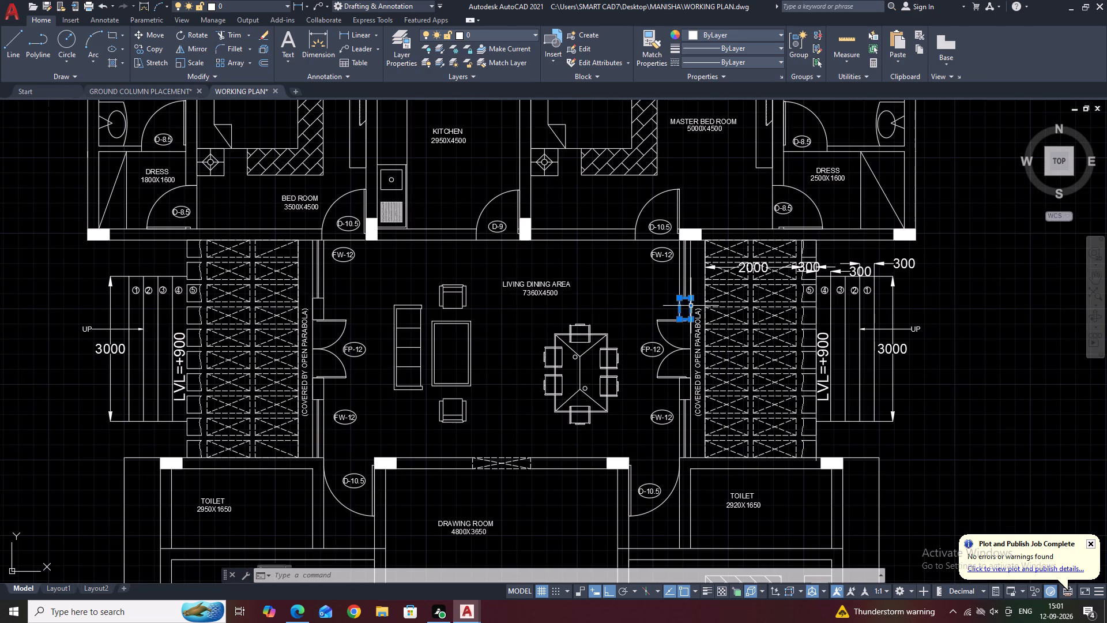
{"action": "key", "text": "p"}
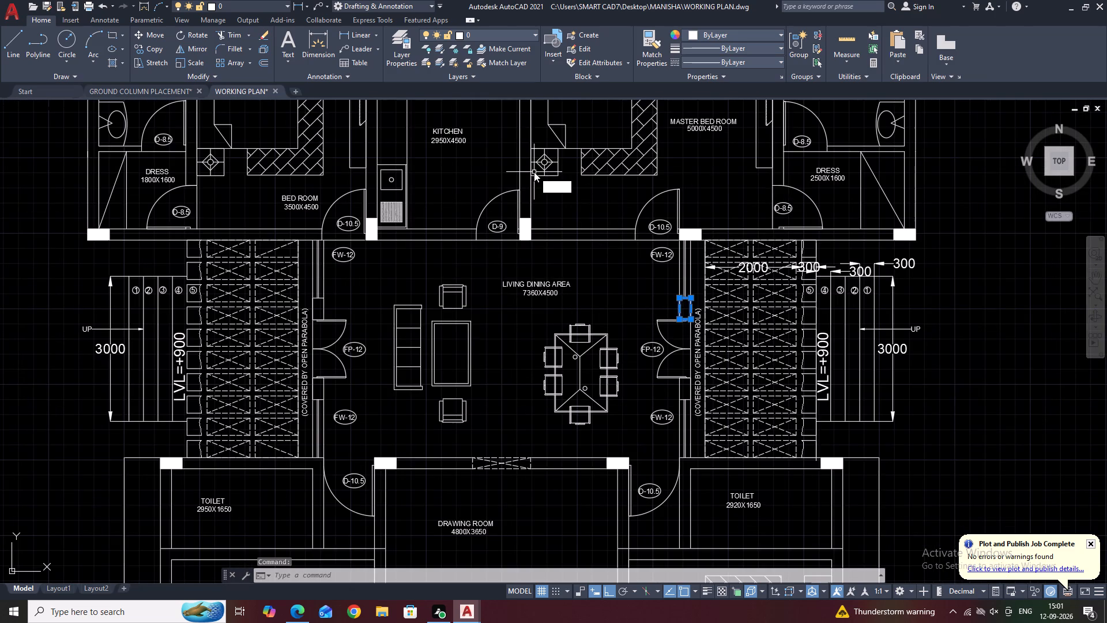
{"action": "key", "text": "r"}
{"action": "key", "text": "space"}
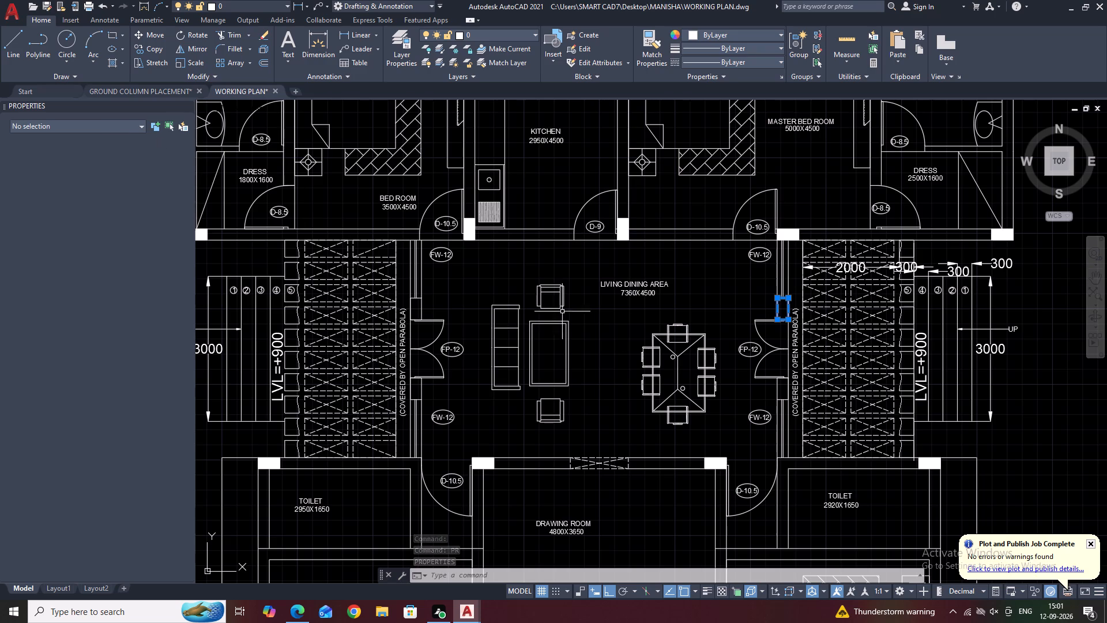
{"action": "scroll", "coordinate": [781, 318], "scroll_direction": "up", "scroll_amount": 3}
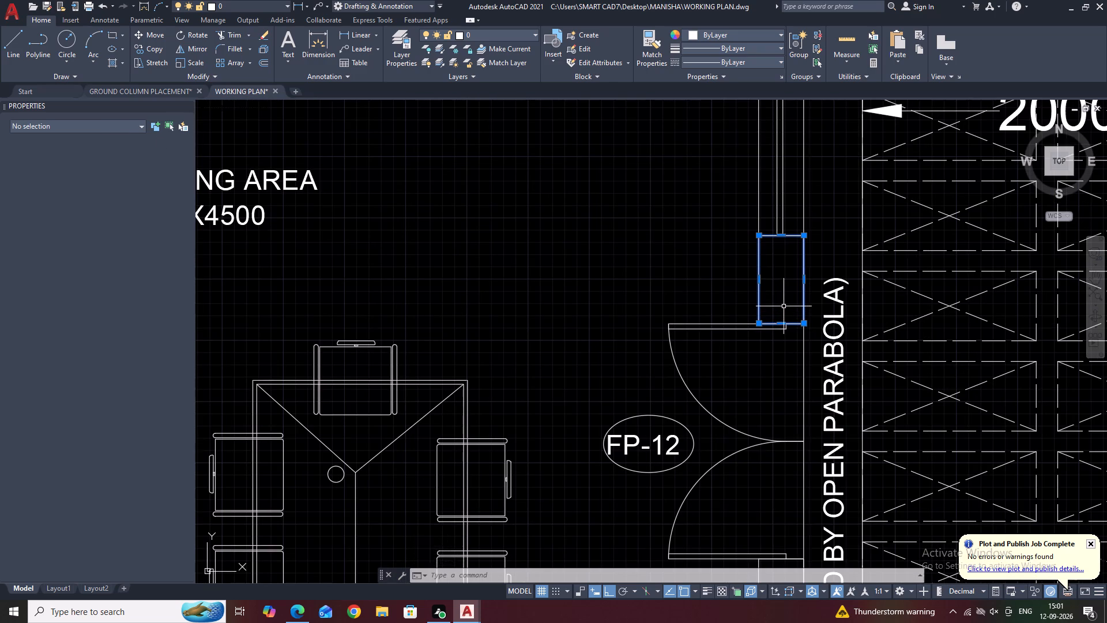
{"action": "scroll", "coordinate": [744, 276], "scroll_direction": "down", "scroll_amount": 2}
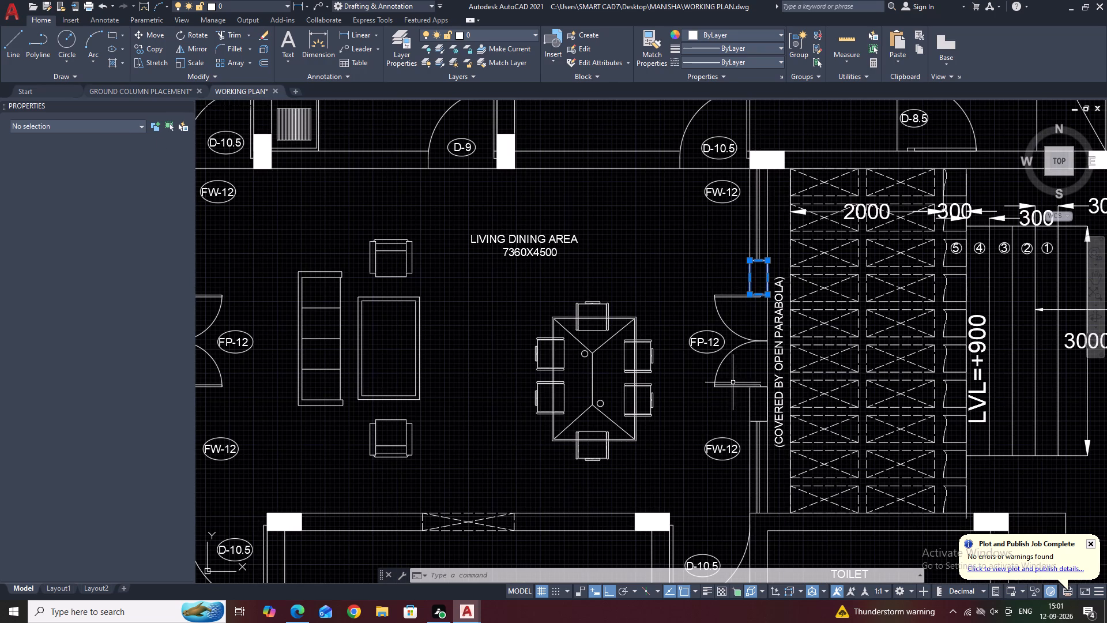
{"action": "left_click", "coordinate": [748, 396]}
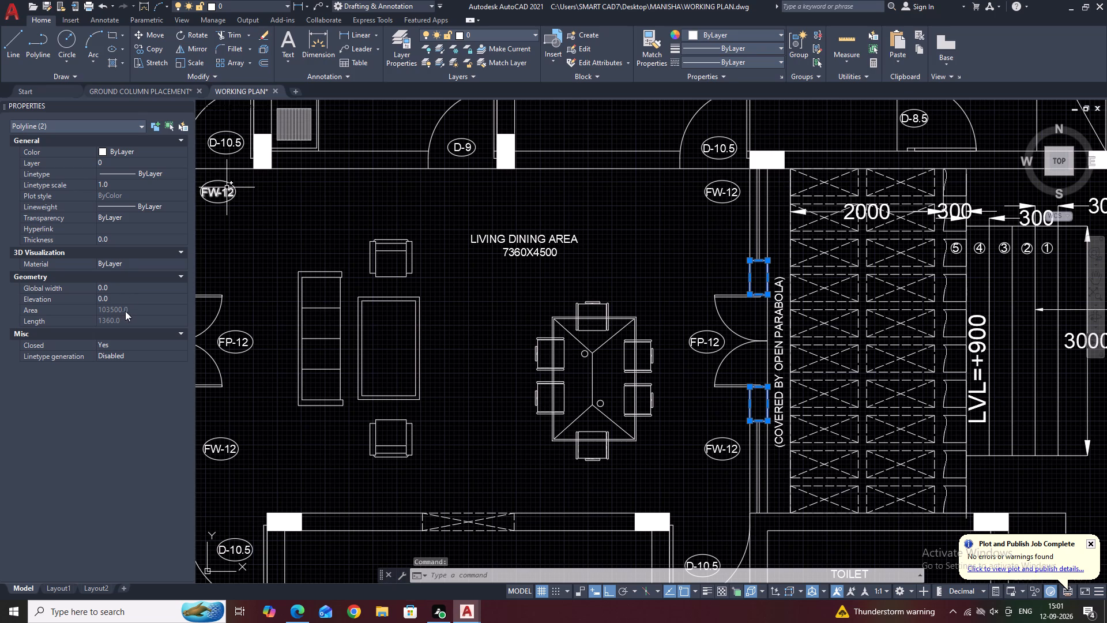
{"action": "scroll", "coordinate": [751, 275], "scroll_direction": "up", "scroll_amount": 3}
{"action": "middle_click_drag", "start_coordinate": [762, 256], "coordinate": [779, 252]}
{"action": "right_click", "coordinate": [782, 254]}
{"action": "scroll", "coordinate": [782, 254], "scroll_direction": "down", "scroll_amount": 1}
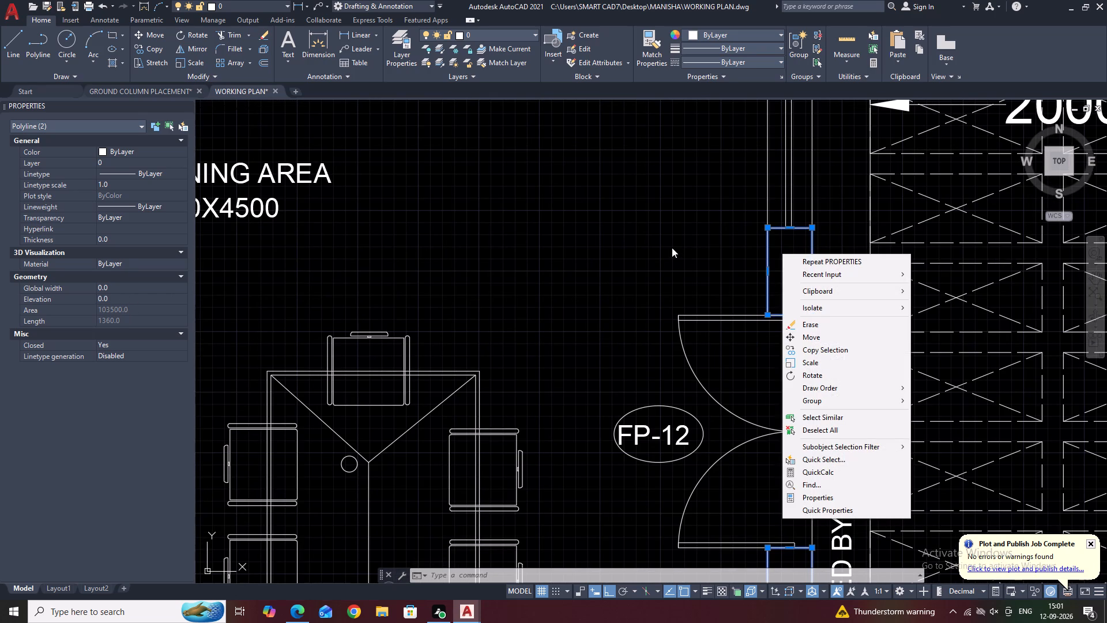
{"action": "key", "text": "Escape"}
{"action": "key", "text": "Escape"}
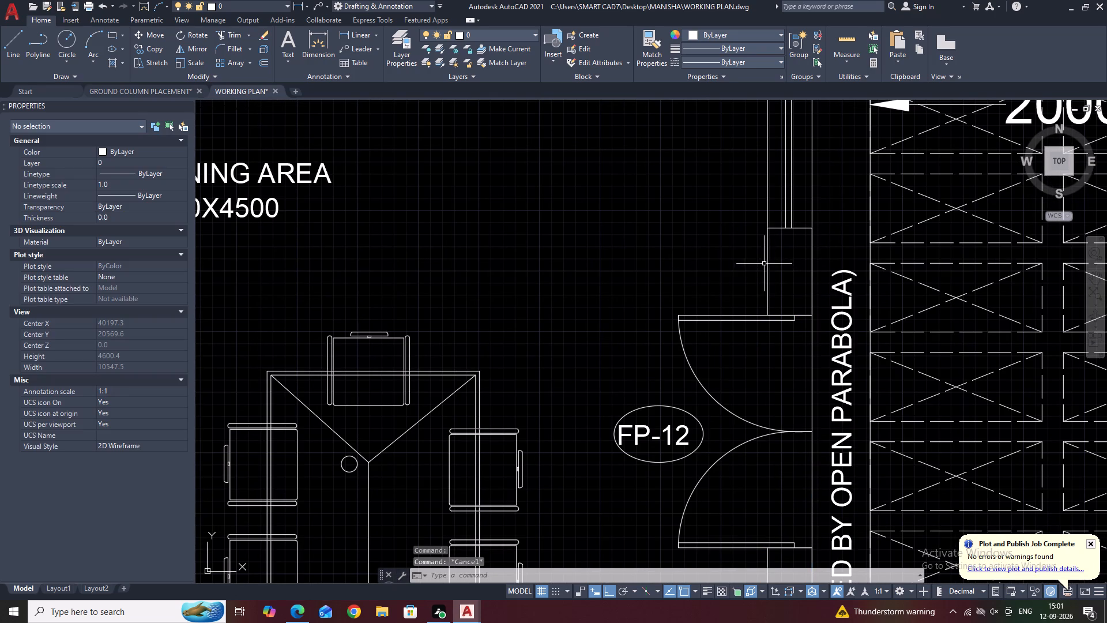
Set the global width of the wall piece above the east FP-12 door to 20 and close the properties.
{"action": "left_click", "coordinate": [763, 263]}
{"action": "left_click", "coordinate": [768, 268]}
{"action": "left_click", "coordinate": [768, 267]}
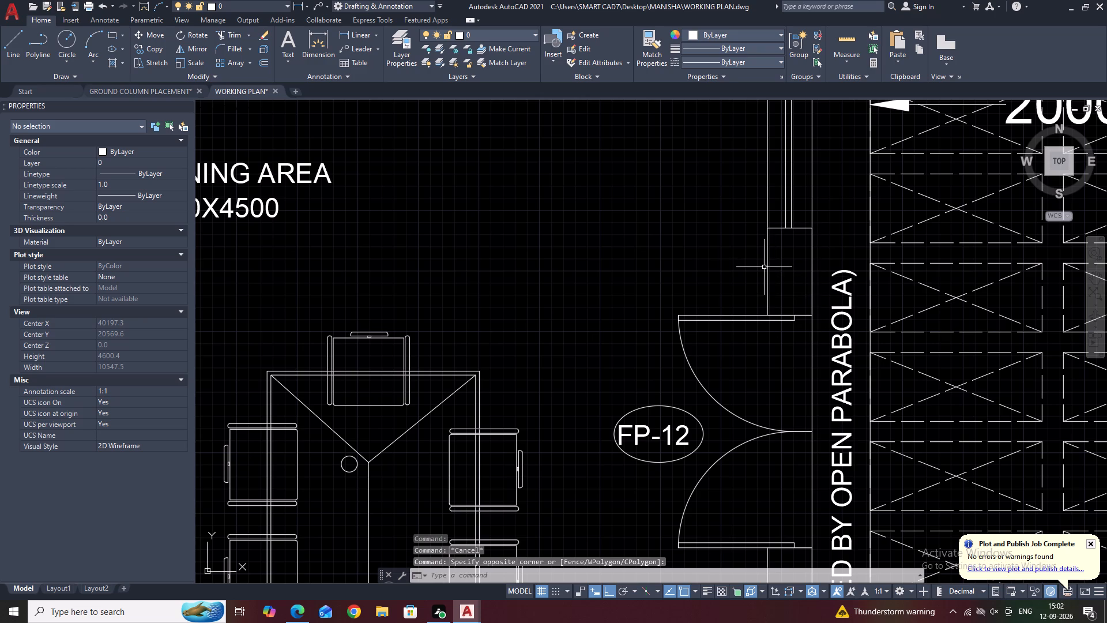
{"action": "left_click", "coordinate": [771, 256]}
{"action": "left_click", "coordinate": [762, 264]}
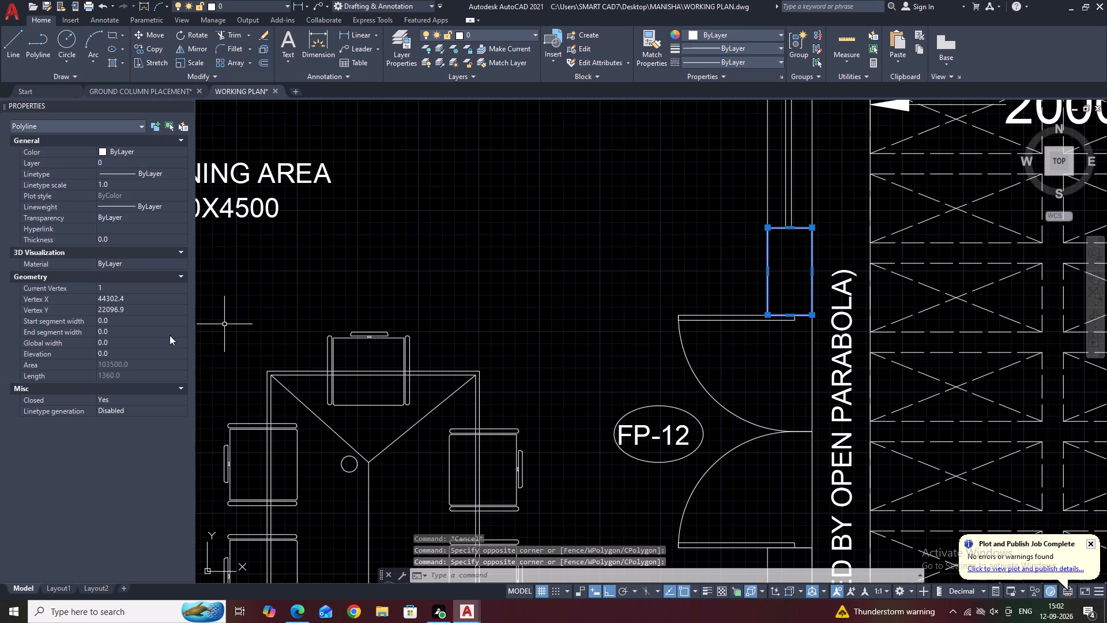
{"action": "left_click", "coordinate": [131, 339]}
{"action": "type", "text": "20"}
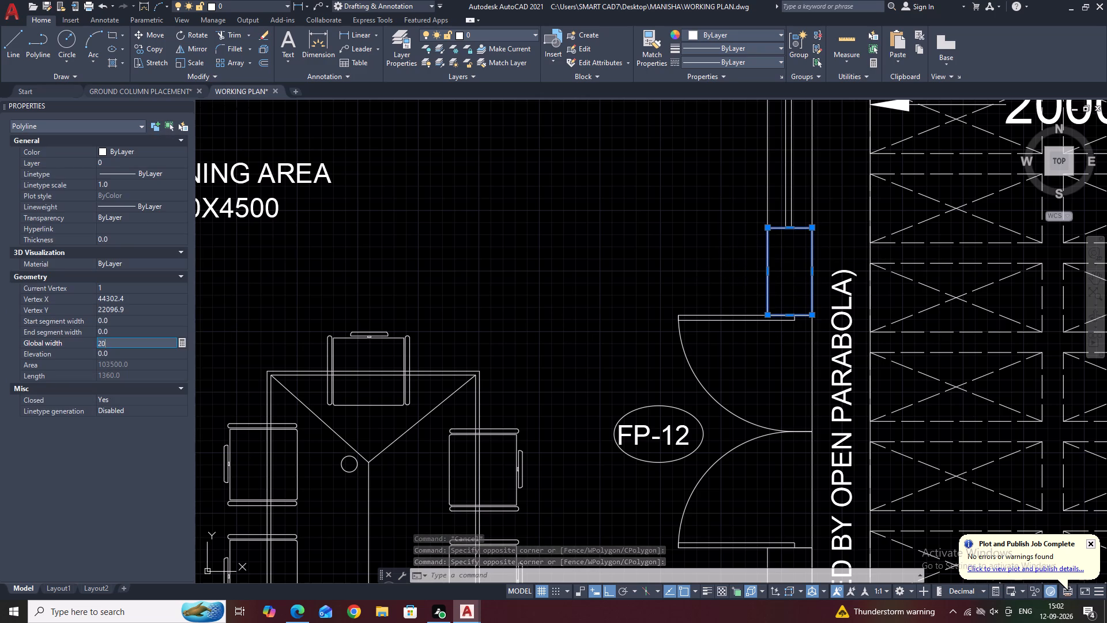
{"action": "key", "text": "Return"}
{"action": "key", "text": "Escape"}
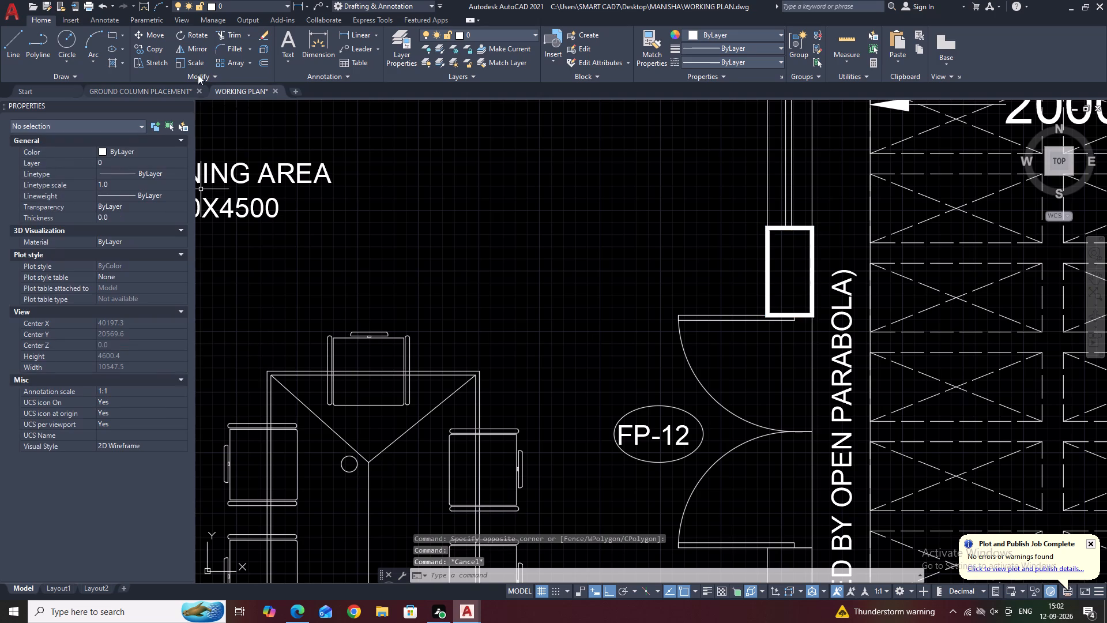
{"action": "left_click", "coordinate": [189, 109]}
Match the thickened wall piece above the east FP-12 door onto the piece below it and both pieces beside the west FP-12 door.
{"action": "middle_click_drag", "start_coordinate": [695, 252], "coordinate": [747, 156]}
{"action": "scroll", "coordinate": [748, 156], "scroll_direction": "down", "scroll_amount": 3}
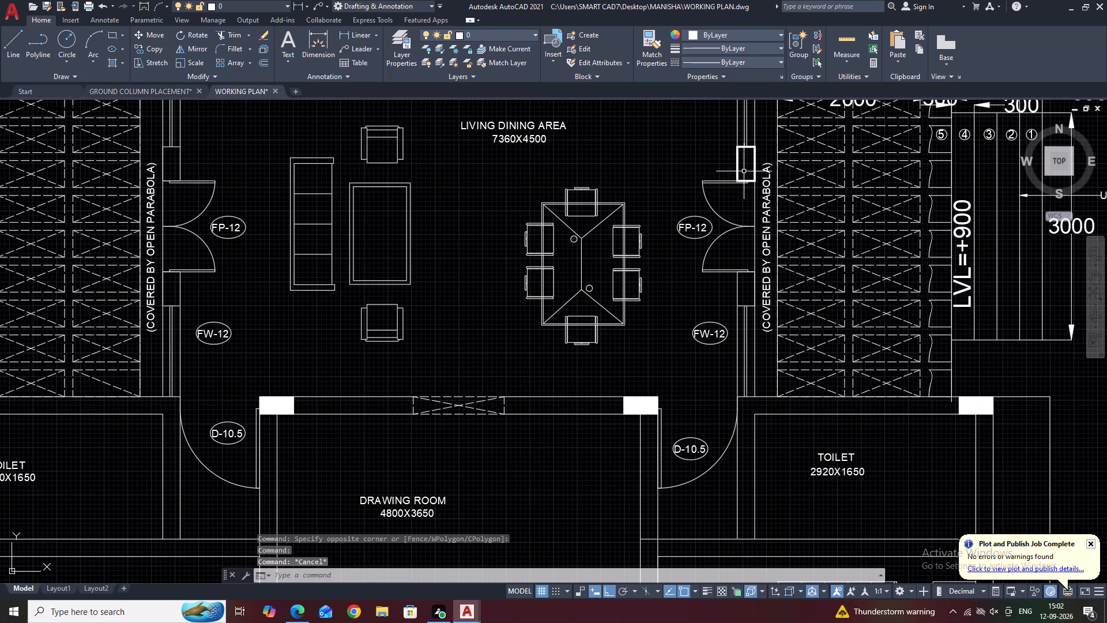
{"action": "key", "text": "m"}
{"action": "key", "text": "a"}
{"action": "key", "text": "space"}
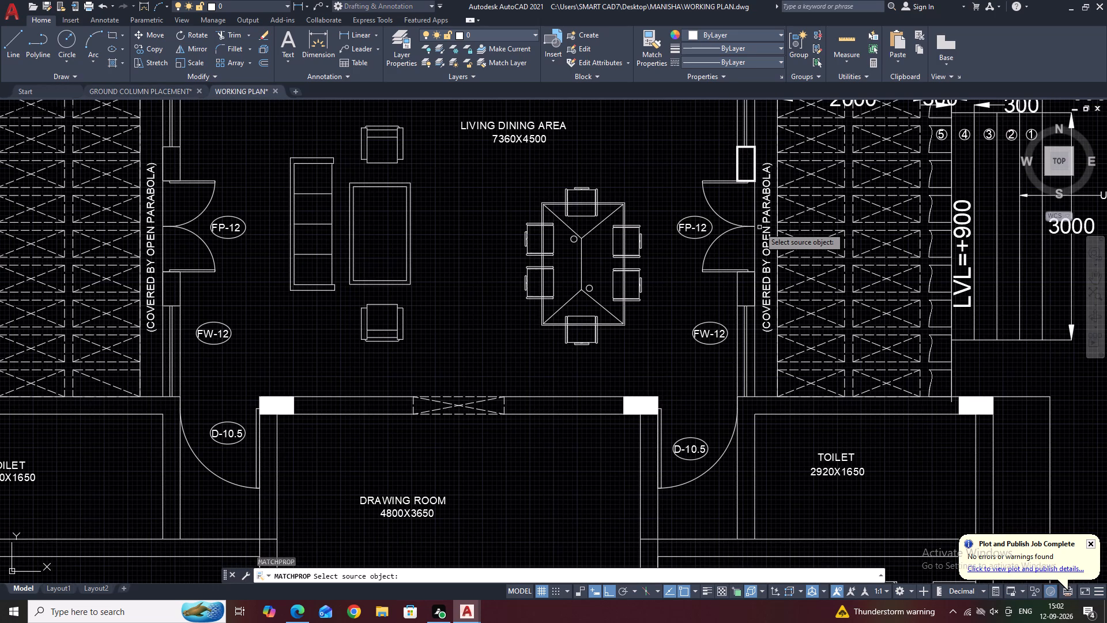
{"action": "left_click", "coordinate": [737, 168]}
{"action": "left_click", "coordinate": [738, 281]}
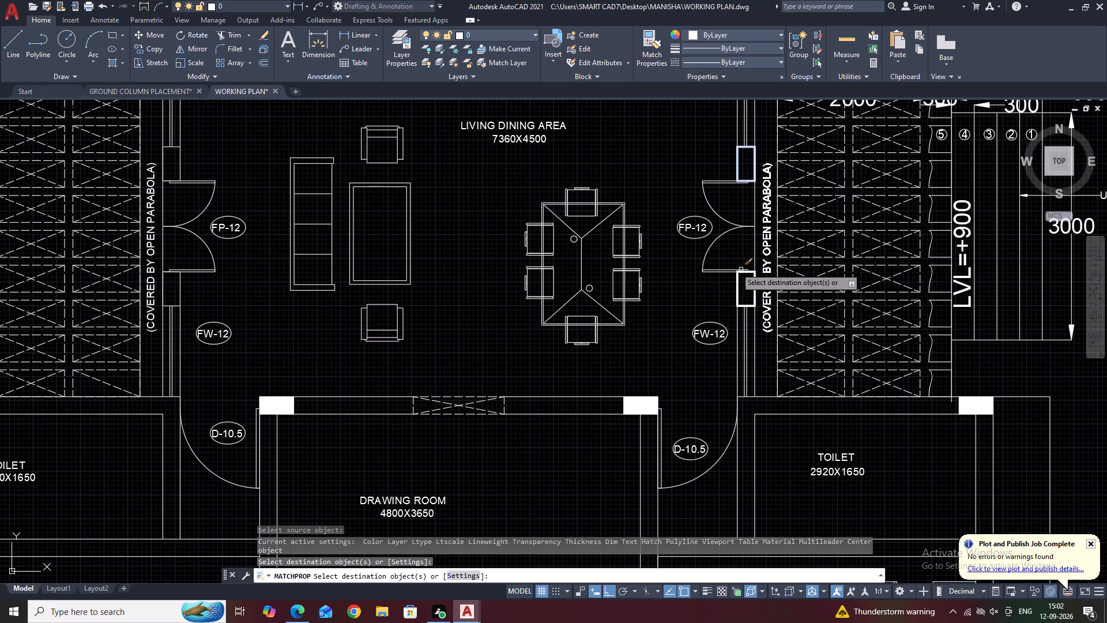
{"action": "middle_click_drag", "start_coordinate": [702, 257], "coordinate": [825, 279]}
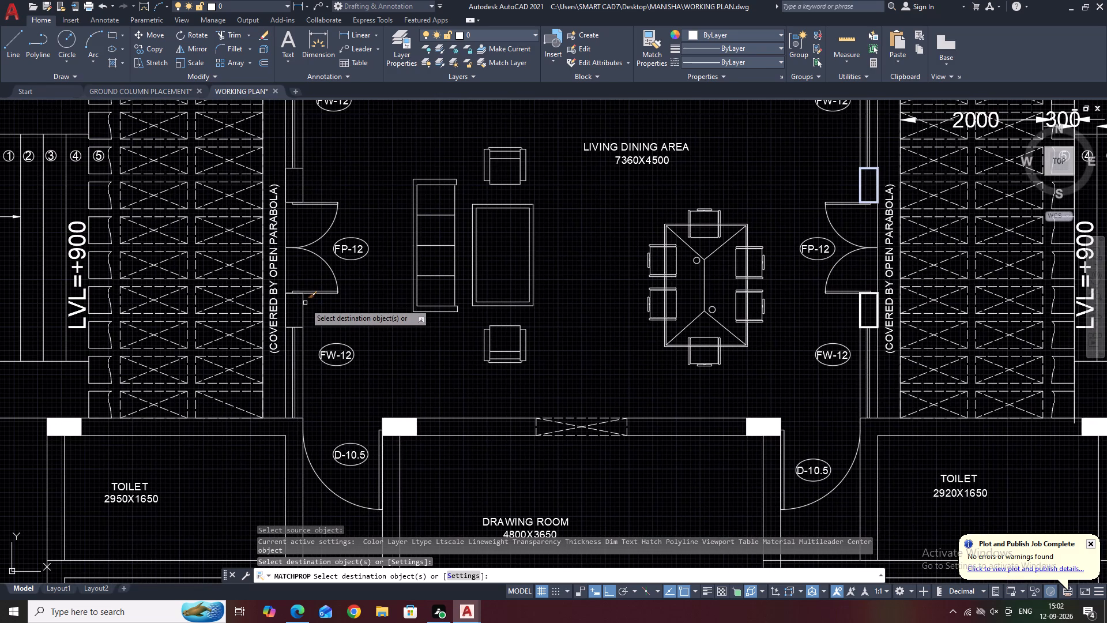
{"action": "left_click", "coordinate": [304, 303]}
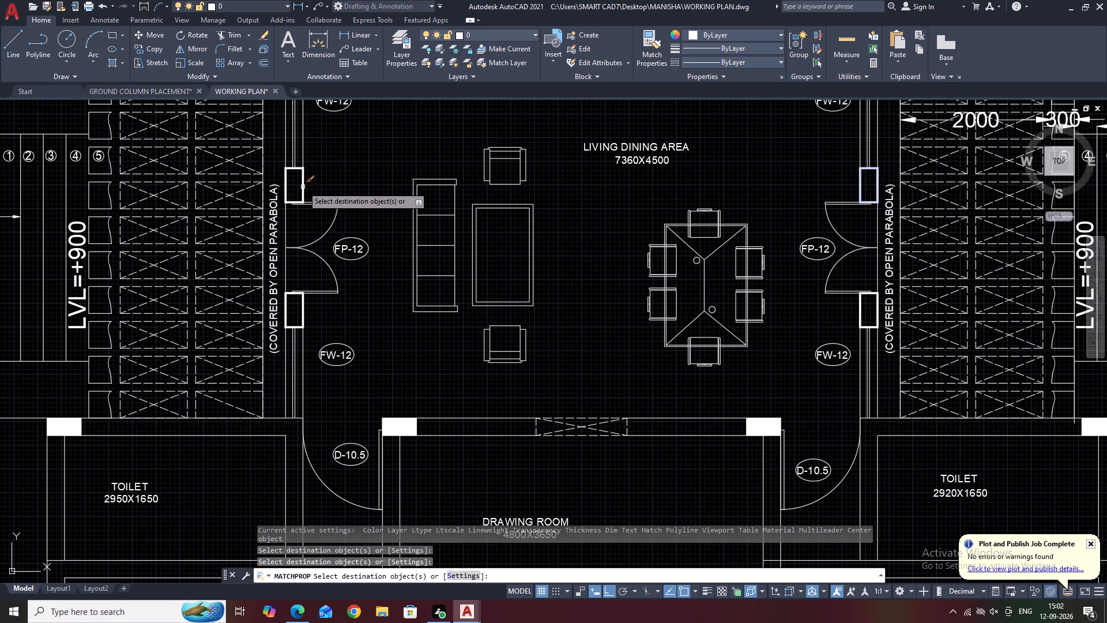
{"action": "left_click", "coordinate": [302, 186]}
Match the same thick outline onto the kitchen's north wall piece between the FW-15 window and the FP-9 door.
{"action": "middle_click_drag", "start_coordinate": [577, 332], "coordinate": [597, 359]}
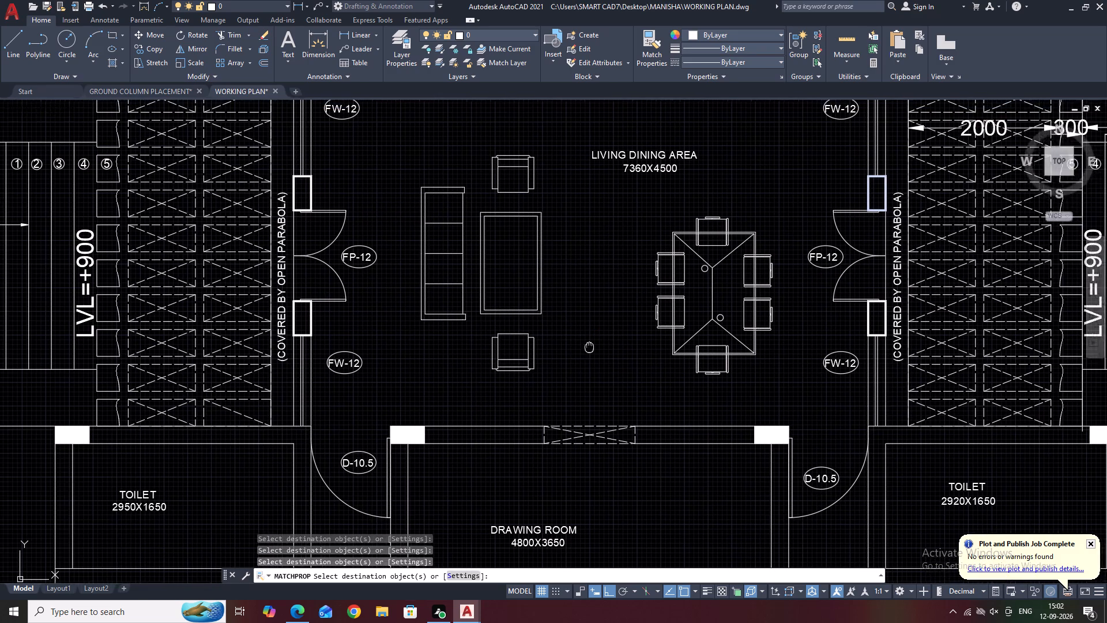
{"action": "middle_click_drag", "start_coordinate": [597, 359], "coordinate": [634, 454]}
{"action": "scroll", "coordinate": [634, 454], "scroll_direction": "down", "scroll_amount": 1}
{"action": "middle_click_drag", "start_coordinate": [536, 280], "coordinate": [537, 351]}
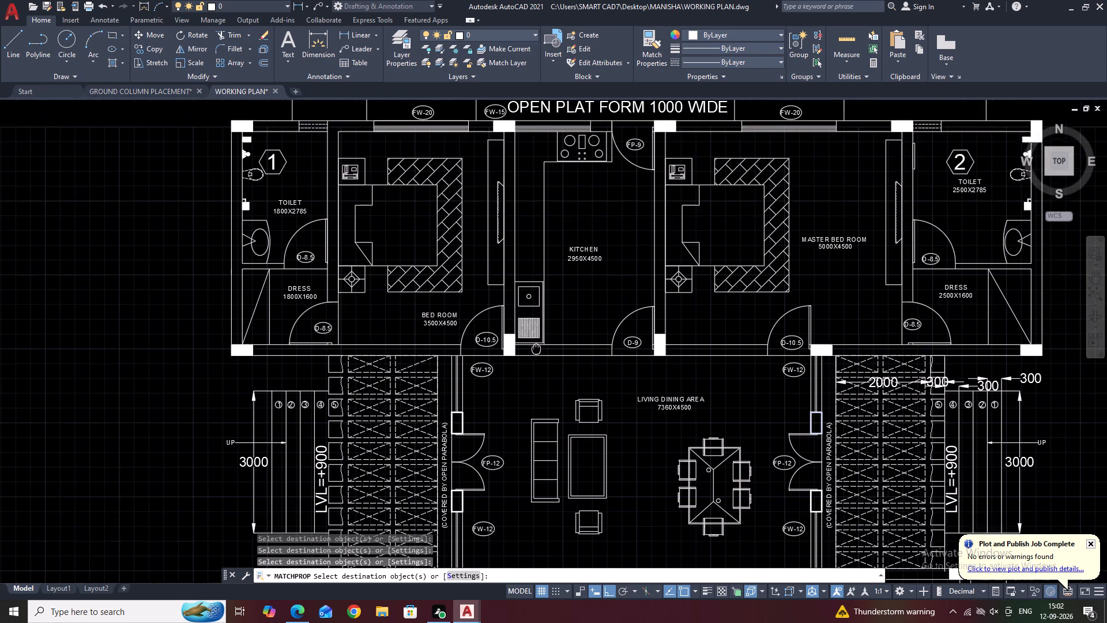
{"action": "middle_click_drag", "start_coordinate": [537, 351], "coordinate": [593, 442]}
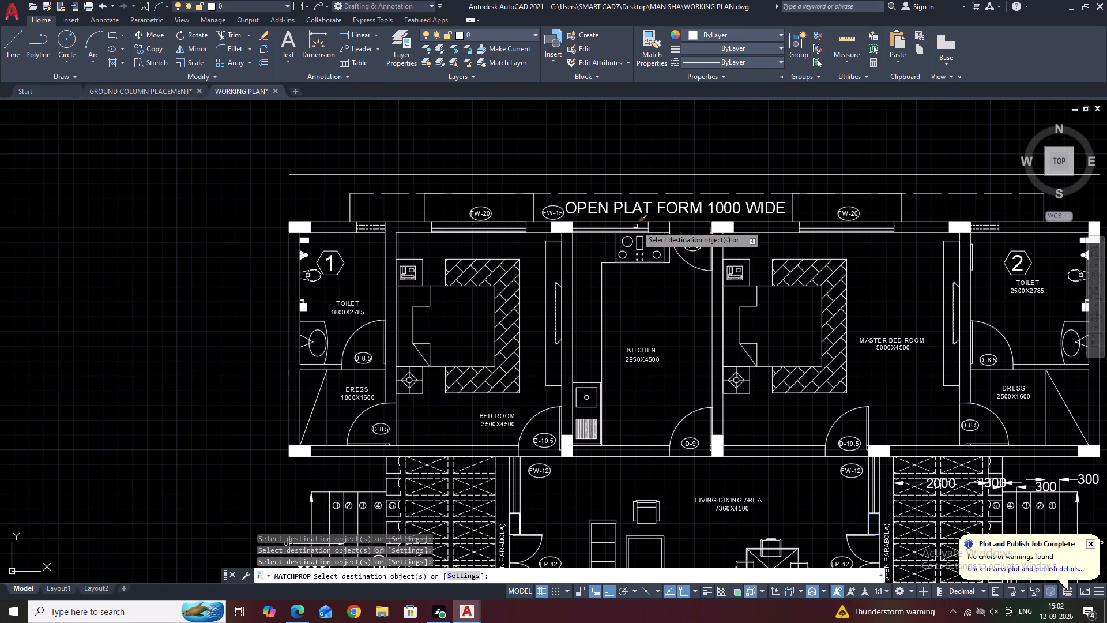
{"action": "scroll", "coordinate": [671, 234], "scroll_direction": "up", "scroll_amount": 2}
{"action": "left_click", "coordinate": [656, 231]}
{"action": "scroll", "coordinate": [529, 224], "scroll_direction": "down", "scroll_amount": 2}
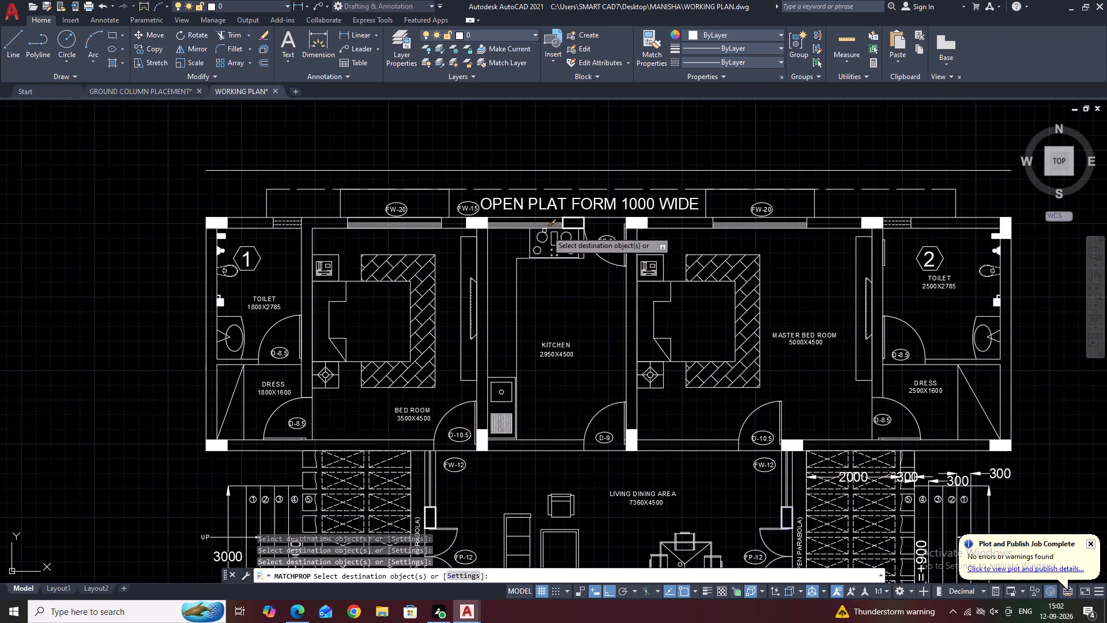
{"action": "scroll", "coordinate": [559, 220], "scroll_direction": "up", "scroll_amount": 3}
{"action": "left_click", "coordinate": [577, 208]}
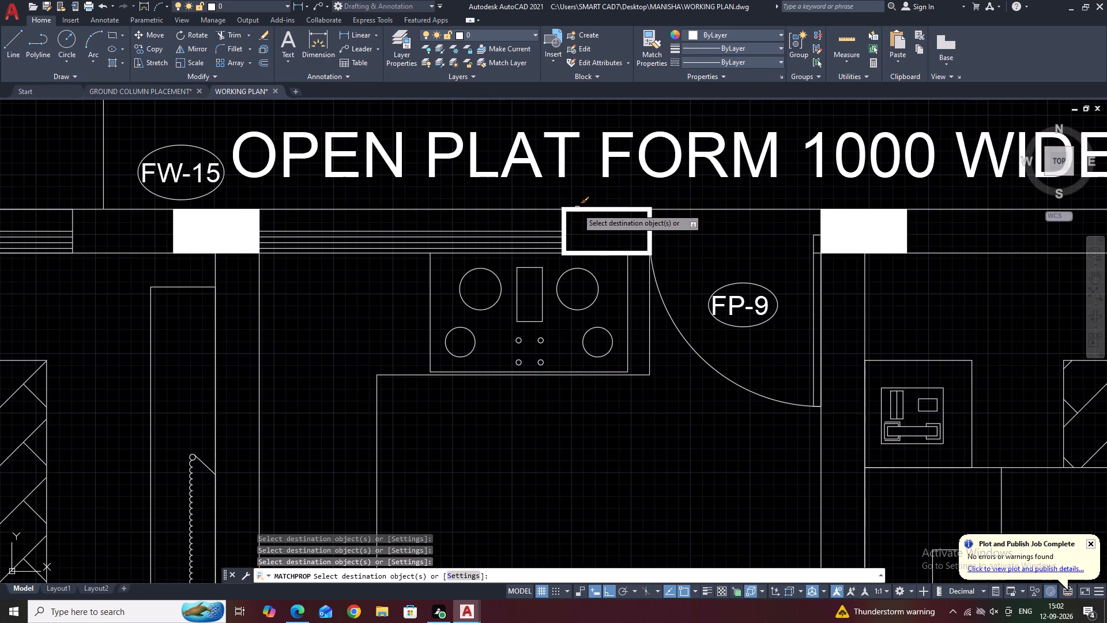
{"action": "scroll", "coordinate": [664, 262], "scroll_direction": "down", "scroll_amount": 4}
{"action": "middle_click_drag", "start_coordinate": [888, 316], "coordinate": [865, 303]}
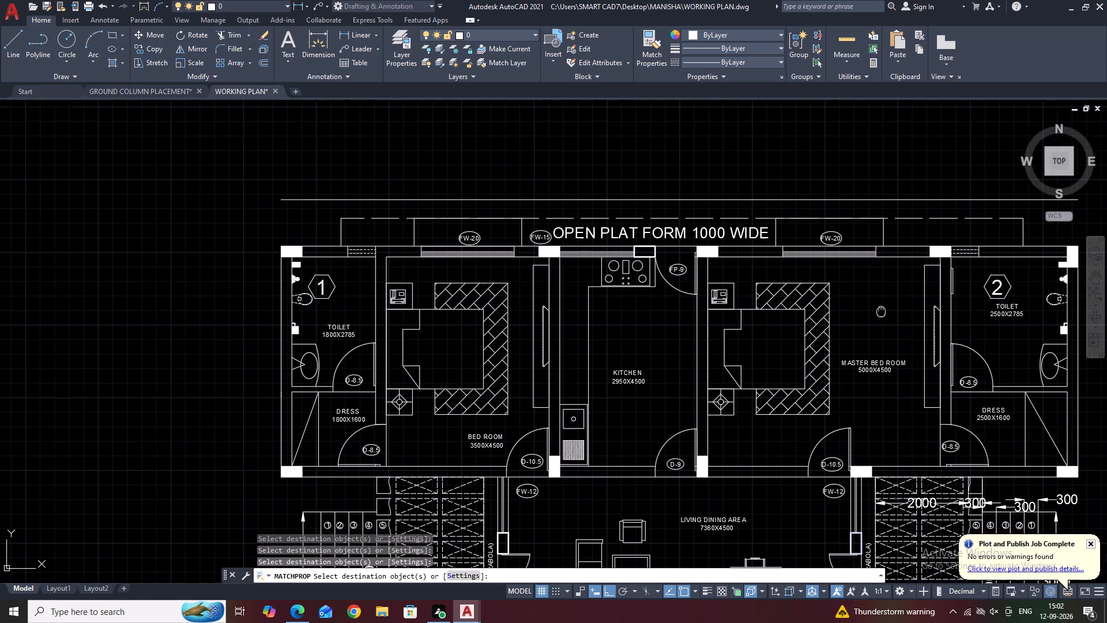
{"action": "middle_click_drag", "start_coordinate": [865, 303], "coordinate": [622, 186]}
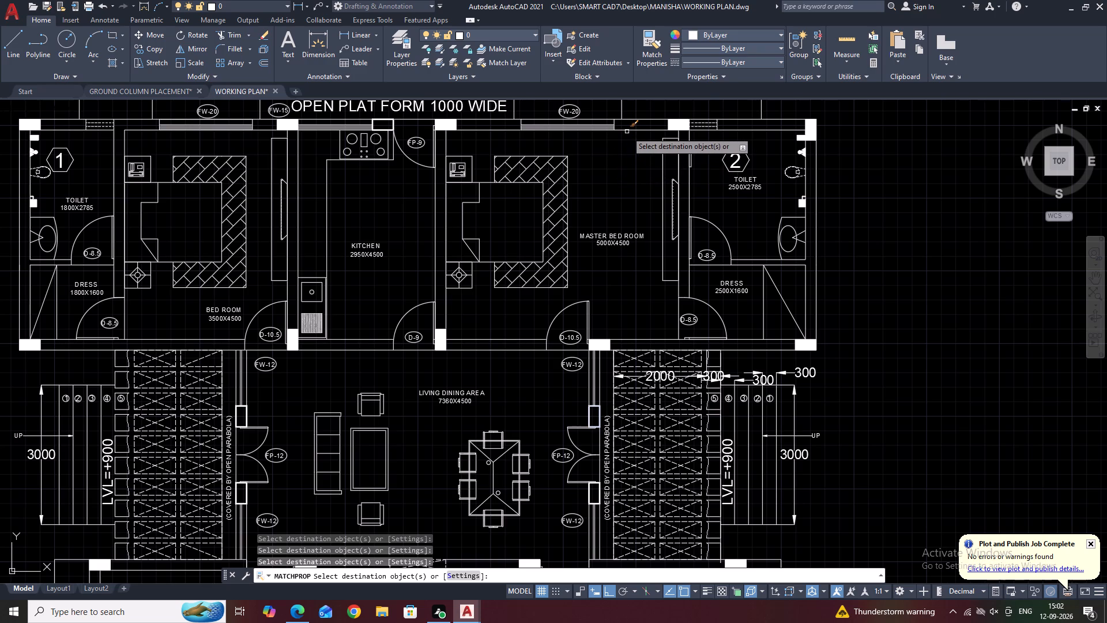
{"action": "right_click", "coordinate": [574, 163]}
{"action": "left_click", "coordinate": [600, 187]}
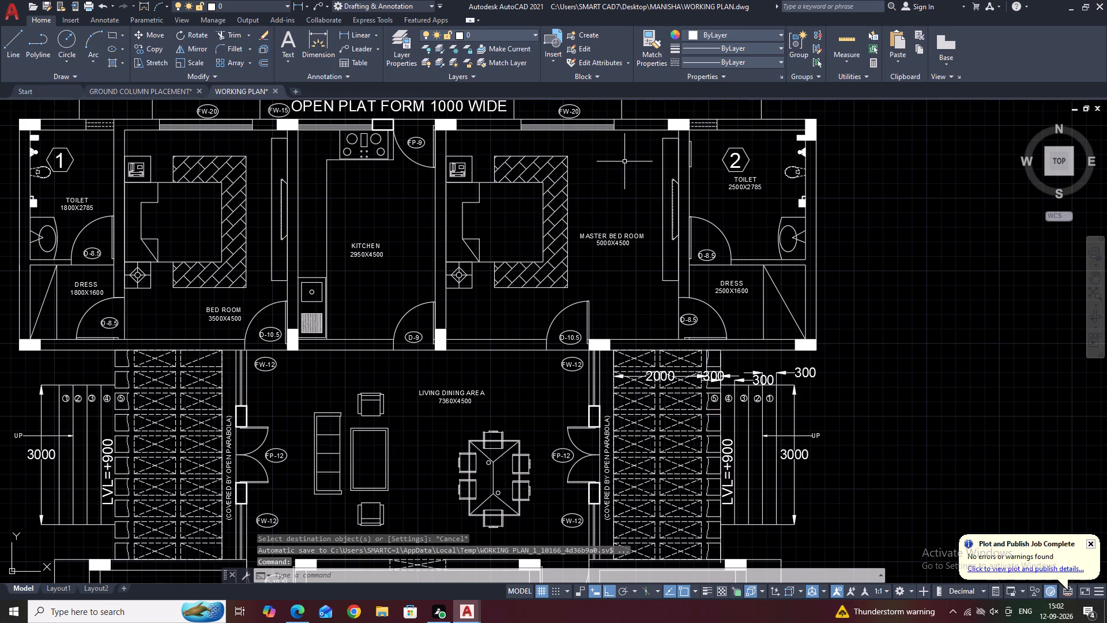
Copy the DRAWING ROOM label to just below the dashed opening in the drawing room's north wall.
{"action": "scroll", "coordinate": [598, 243], "scroll_direction": "down", "scroll_amount": 1}
{"action": "middle_click_drag", "start_coordinate": [599, 243], "coordinate": [698, 172]}
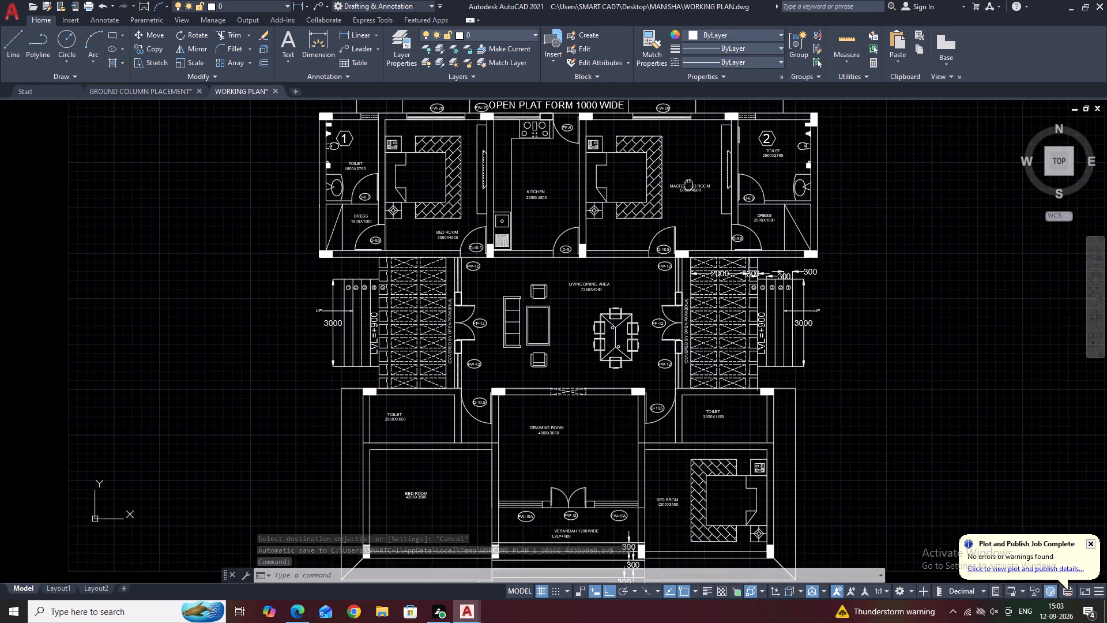
{"action": "middle_click_drag", "start_coordinate": [593, 368], "coordinate": [672, 238]}
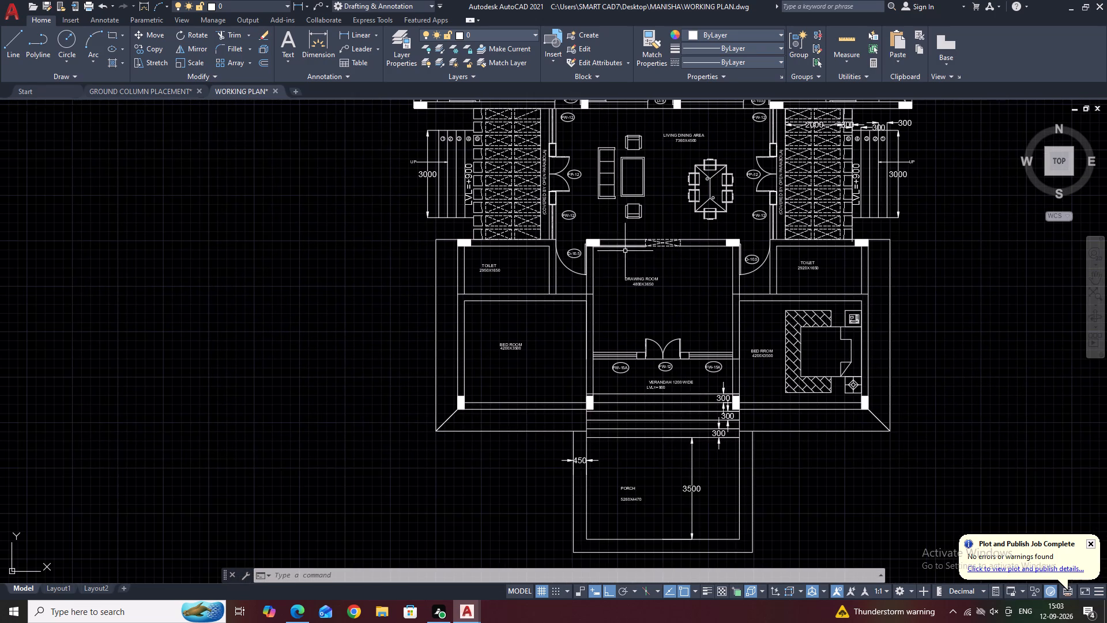
{"action": "middle_click_drag", "start_coordinate": [632, 257], "coordinate": [709, 233]}
{"action": "scroll", "coordinate": [755, 223], "scroll_direction": "up", "scroll_amount": 3}
{"action": "middle_click_drag", "start_coordinate": [755, 223], "coordinate": [634, 211]}
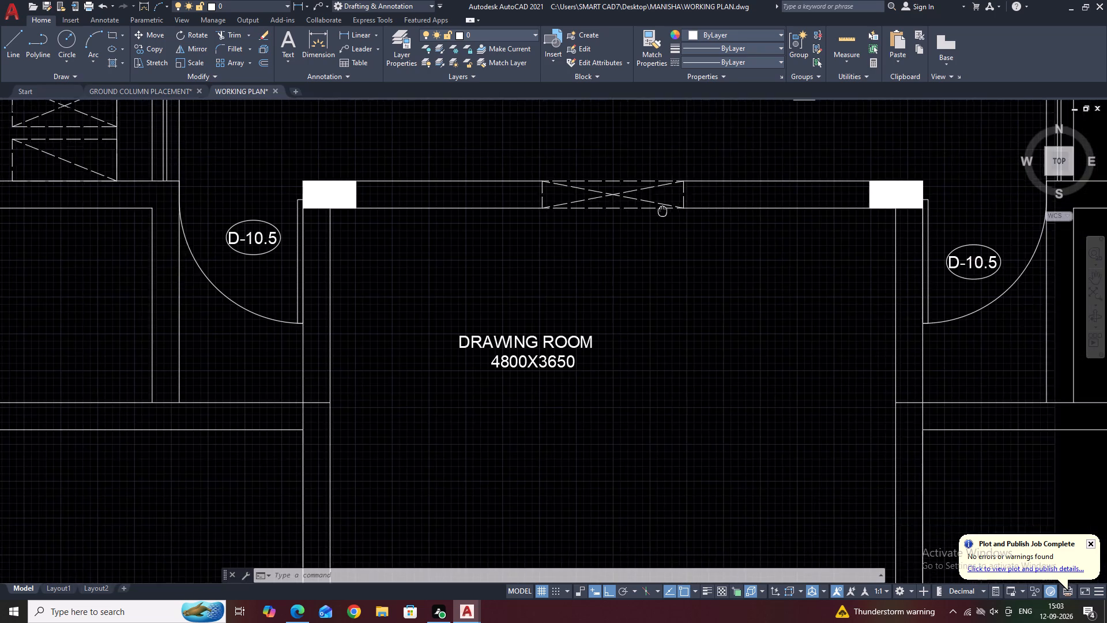
{"action": "middle_click_drag", "start_coordinate": [634, 211], "coordinate": [539, 211]}
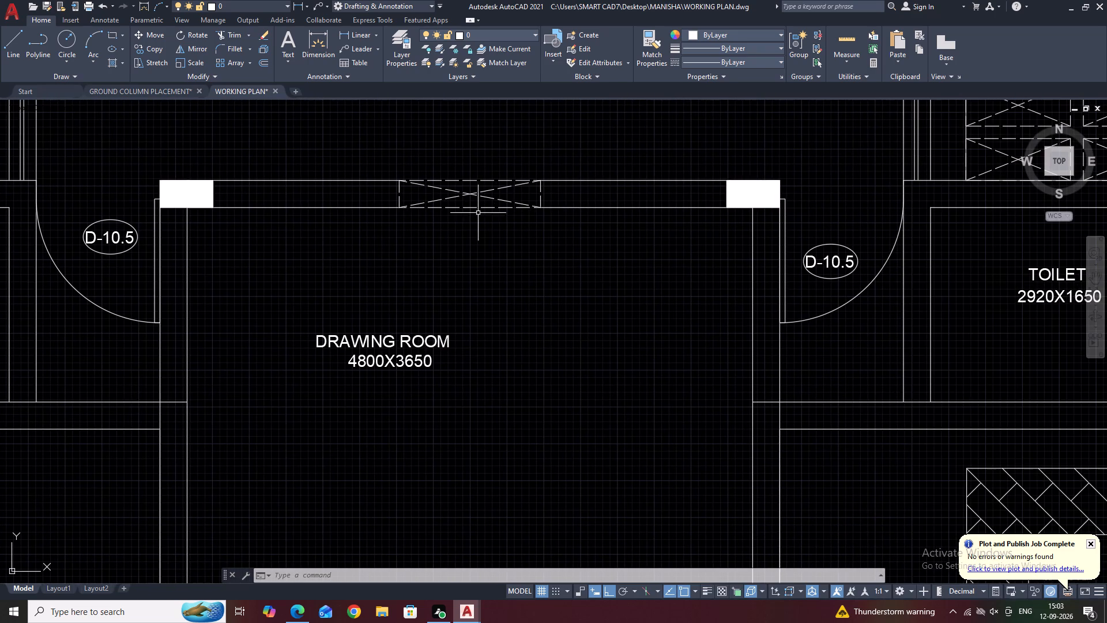
{"action": "left_click", "coordinate": [447, 328]}
{"action": "left_click", "coordinate": [414, 351]}
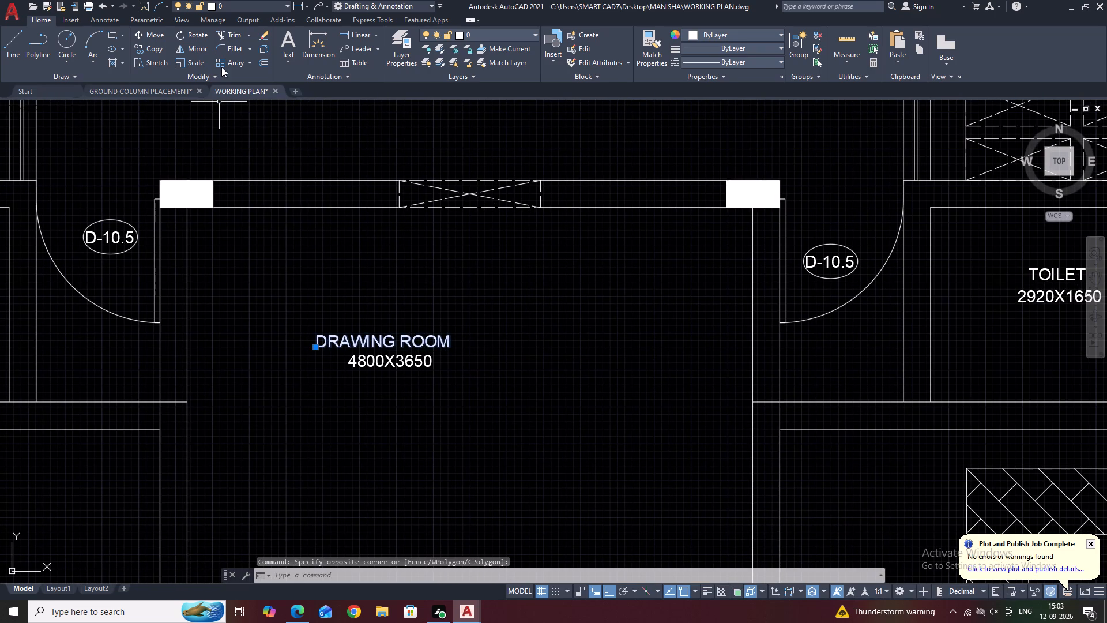
{"action": "left_click", "coordinate": [152, 51]}
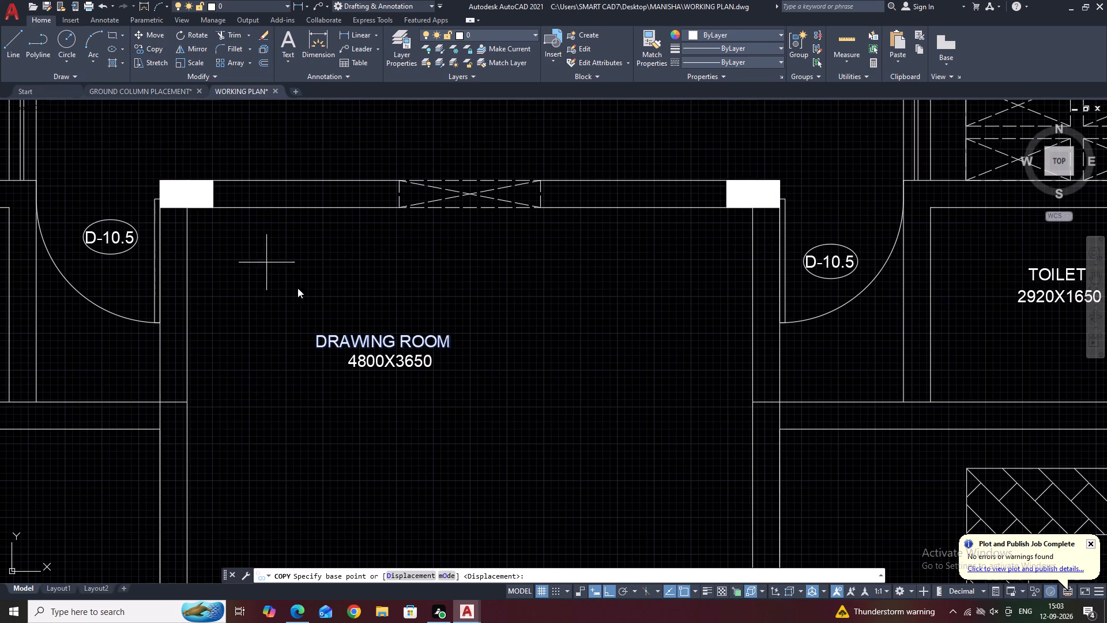
{"action": "left_click", "coordinate": [371, 336]}
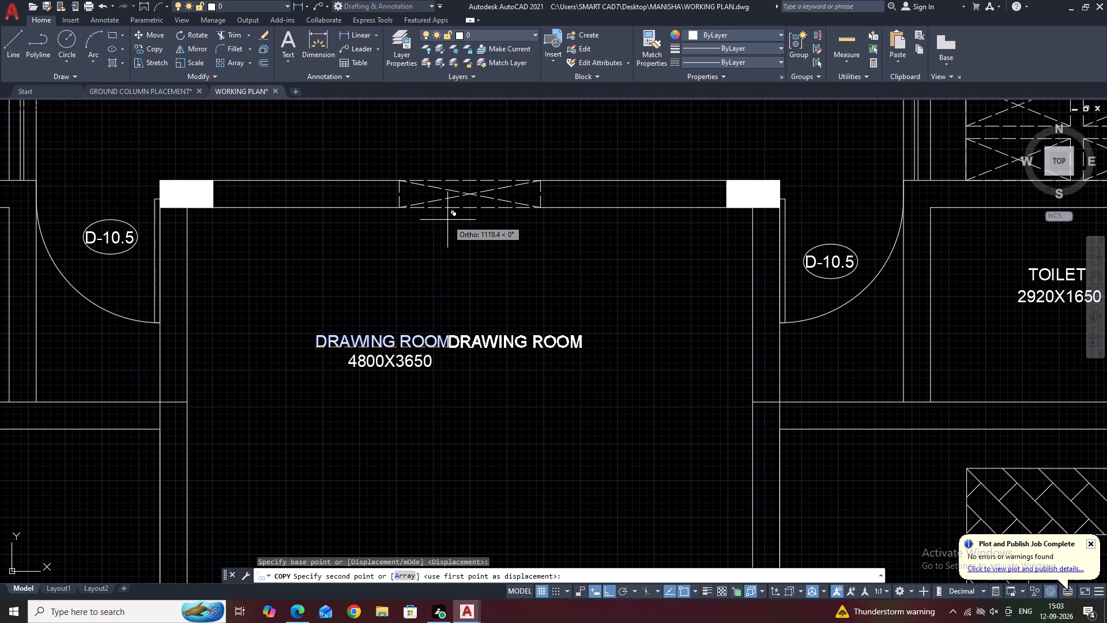
{"action": "key", "text": "F8"}
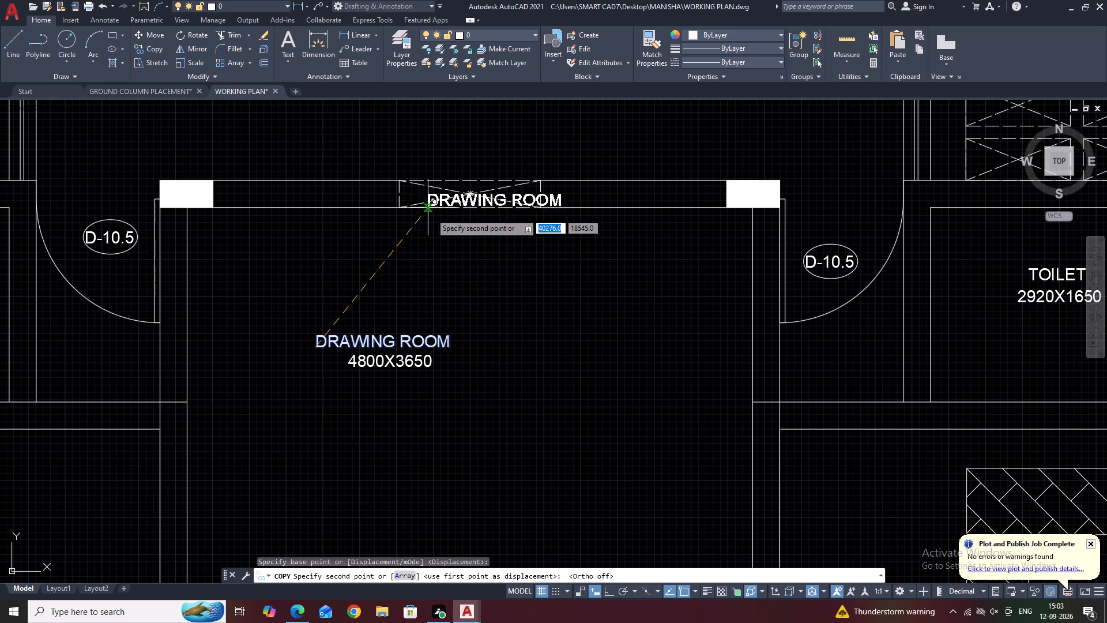
{"action": "left_click", "coordinate": [402, 236]}
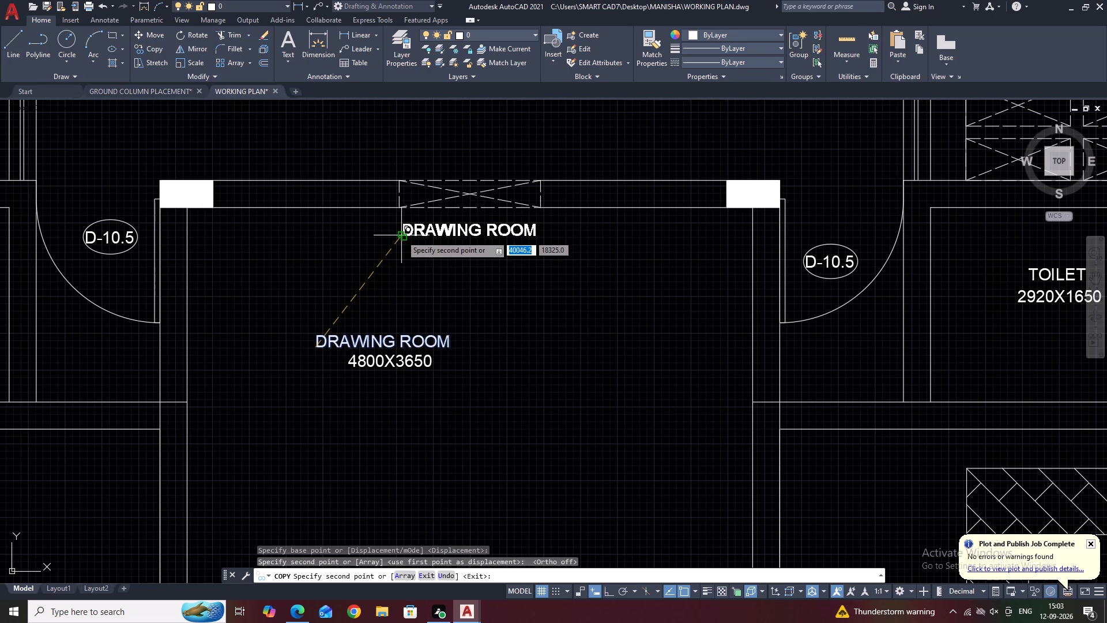
{"action": "right_click", "coordinate": [401, 235]}
{"action": "left_click", "coordinate": [425, 257]}
Change the text of the copied label below the dashed opening to ARCH.
{"action": "double_click", "coordinate": [446, 234]}
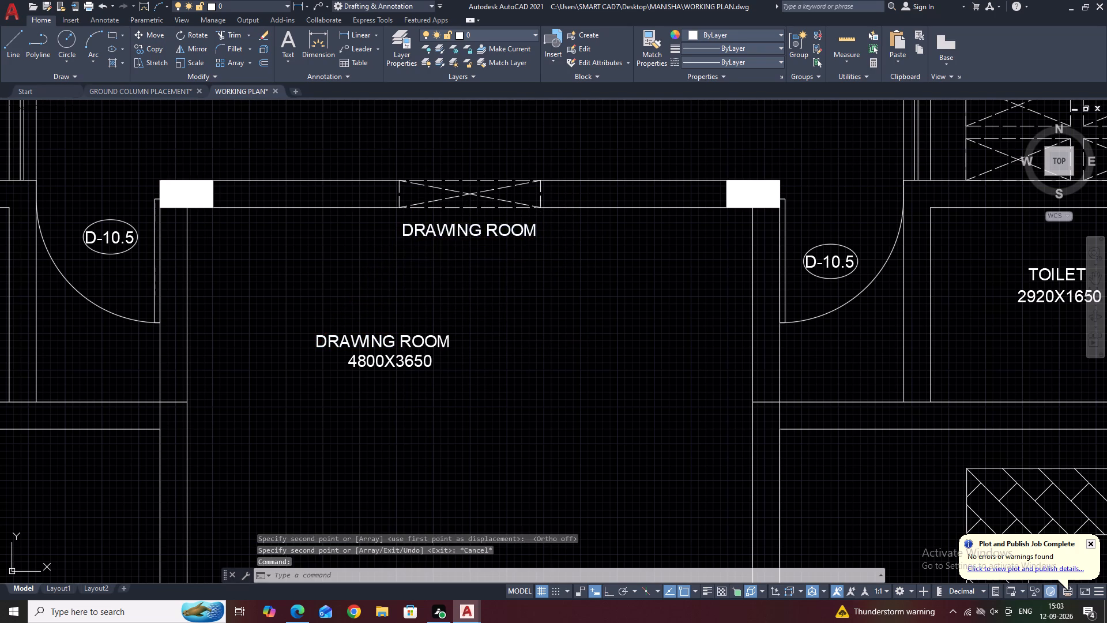
{"action": "type", "text": "ARCH"}
{"action": "left_click", "coordinate": [466, 247]}
Move the ARCH label so it sits roughly centred beneath the dashed opening.
{"action": "left_click", "coordinate": [456, 228]}
{"action": "left_click", "coordinate": [428, 244]}
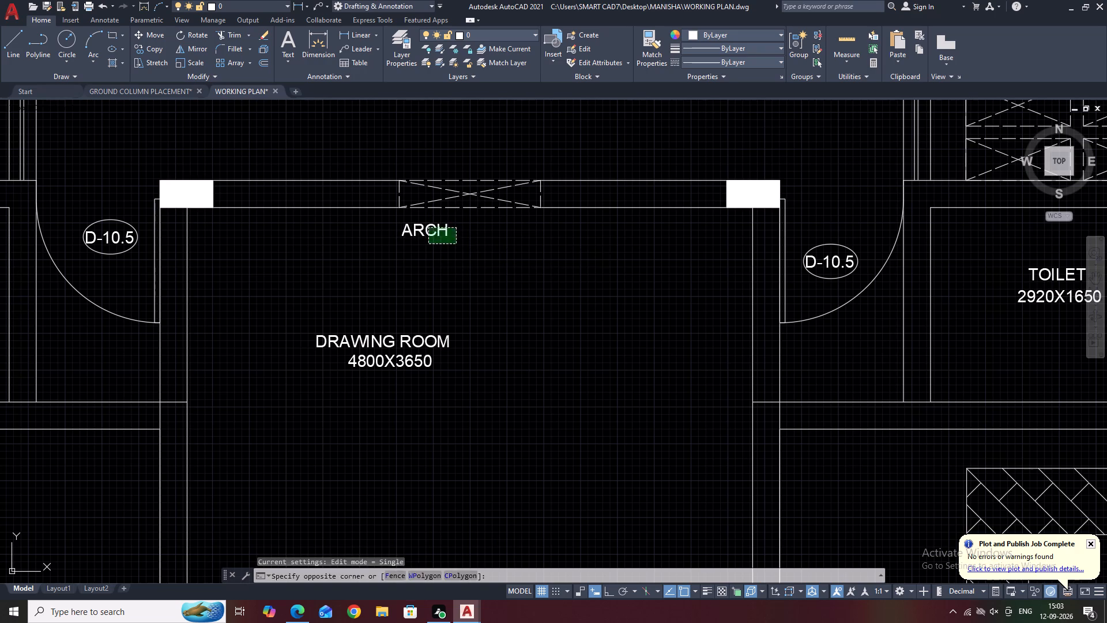
{"action": "left_click", "coordinate": [154, 40]}
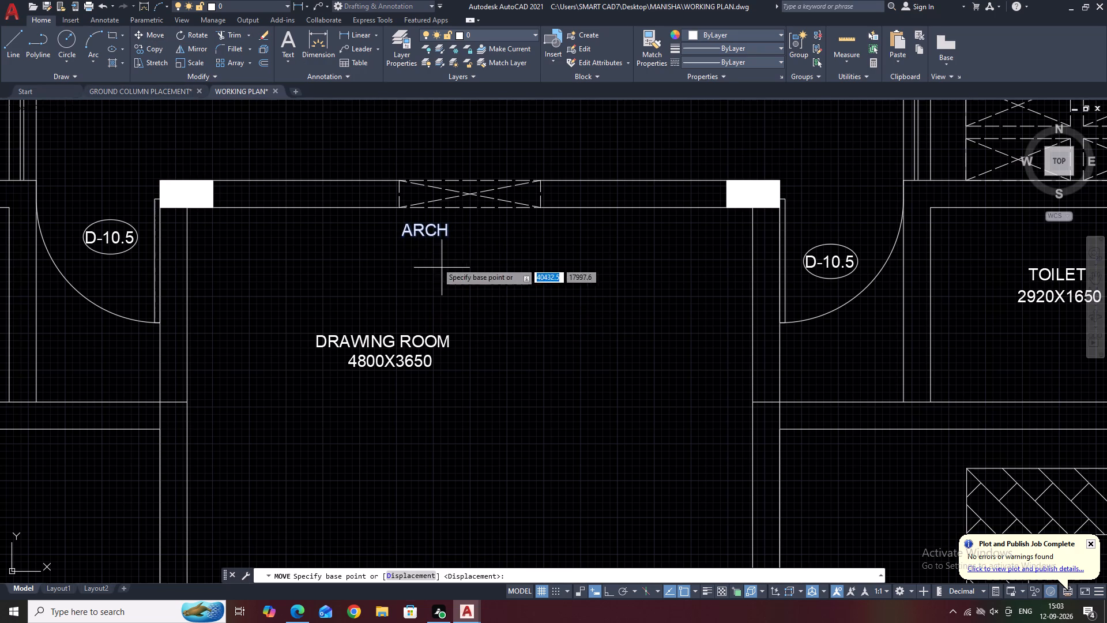
{"action": "left_click", "coordinate": [428, 245]}
{"action": "left_click", "coordinate": [442, 231]}
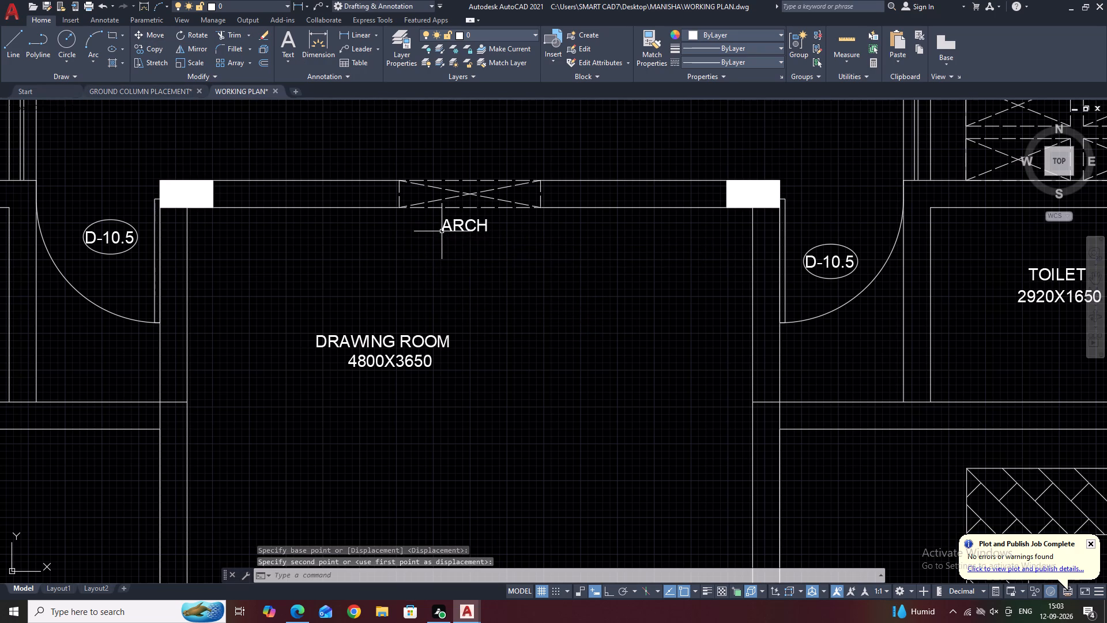
Copy all the fixtures along toilet 2's east wall, including the washbasin, into the empty space east of the plan.
{"action": "middle_click_drag", "start_coordinate": [601, 282], "coordinate": [708, 359]}
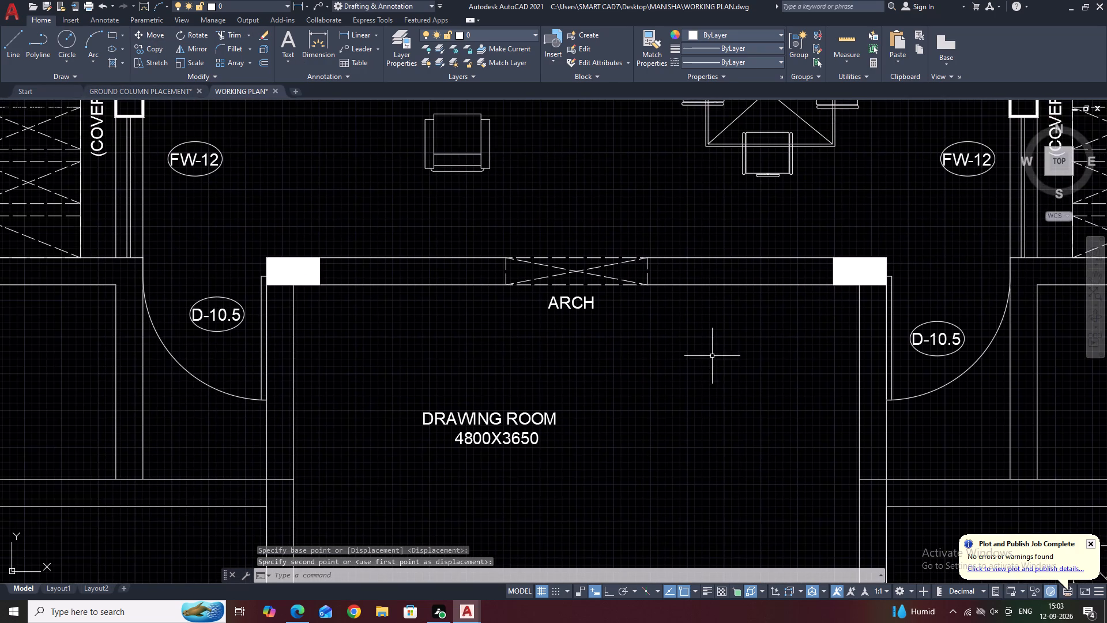
{"action": "scroll", "coordinate": [711, 348], "scroll_direction": "down", "scroll_amount": 1}
{"action": "middle_click_drag", "start_coordinate": [695, 361], "coordinate": [633, 315]}
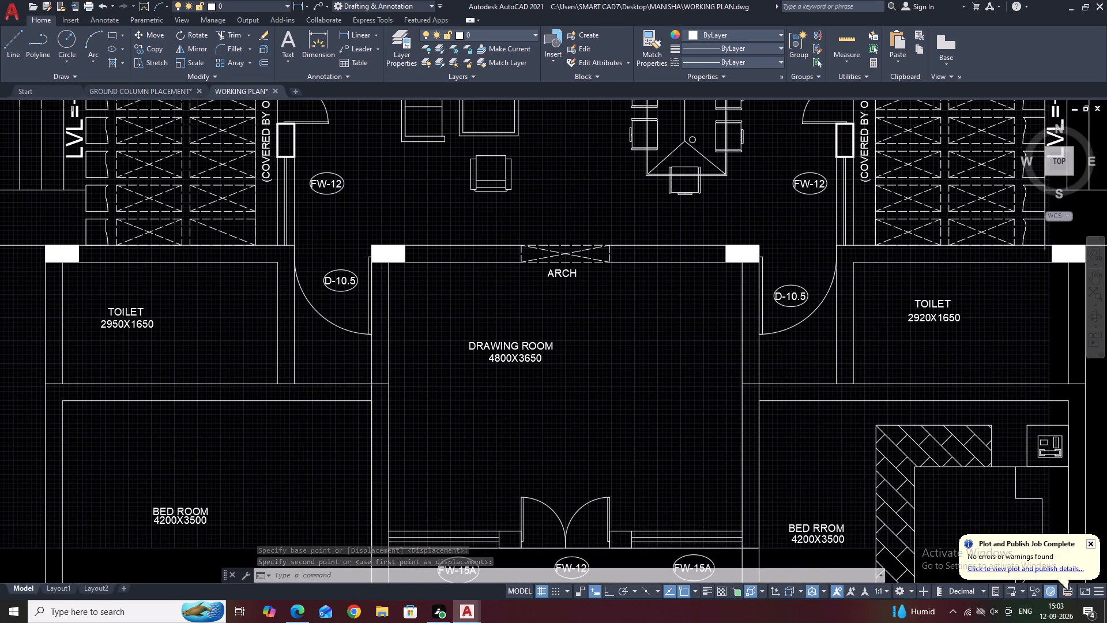
{"action": "middle_click_drag", "start_coordinate": [633, 315], "coordinate": [697, 251]}
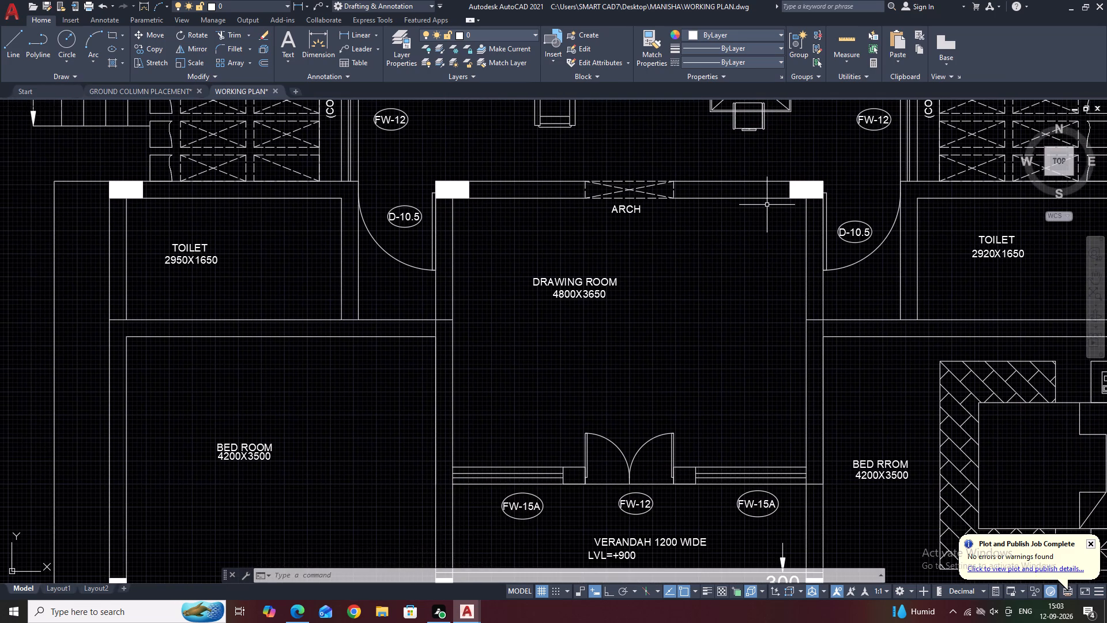
{"action": "scroll", "coordinate": [694, 257], "scroll_direction": "down", "scroll_amount": 3}
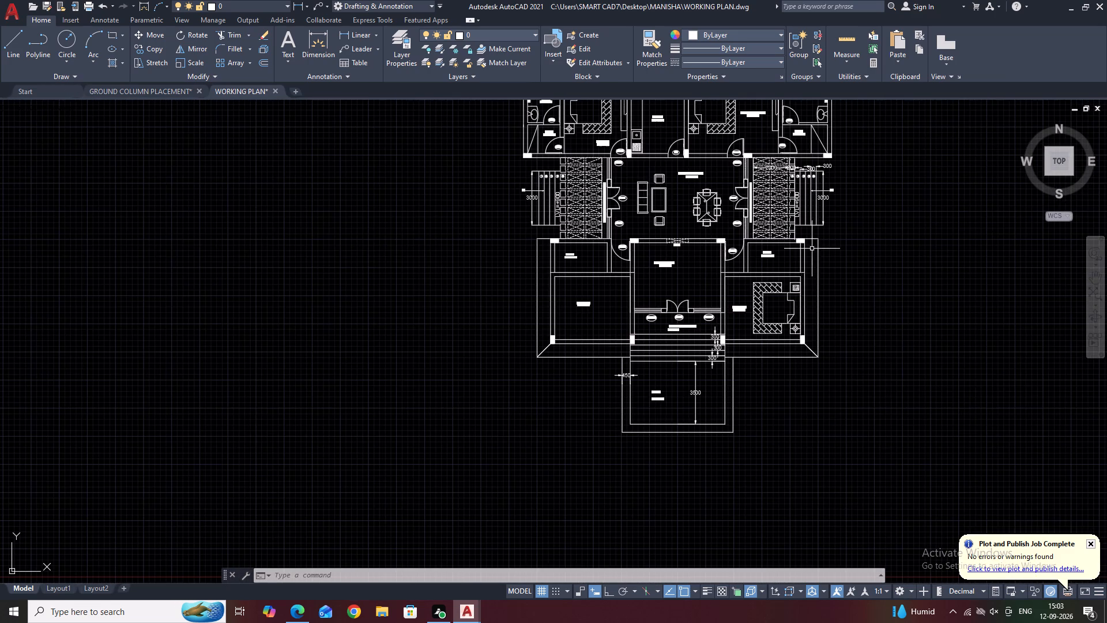
{"action": "middle_click_drag", "start_coordinate": [814, 199], "coordinate": [811, 298]}
{"action": "scroll", "coordinate": [818, 185], "scroll_direction": "up", "scroll_amount": 3}
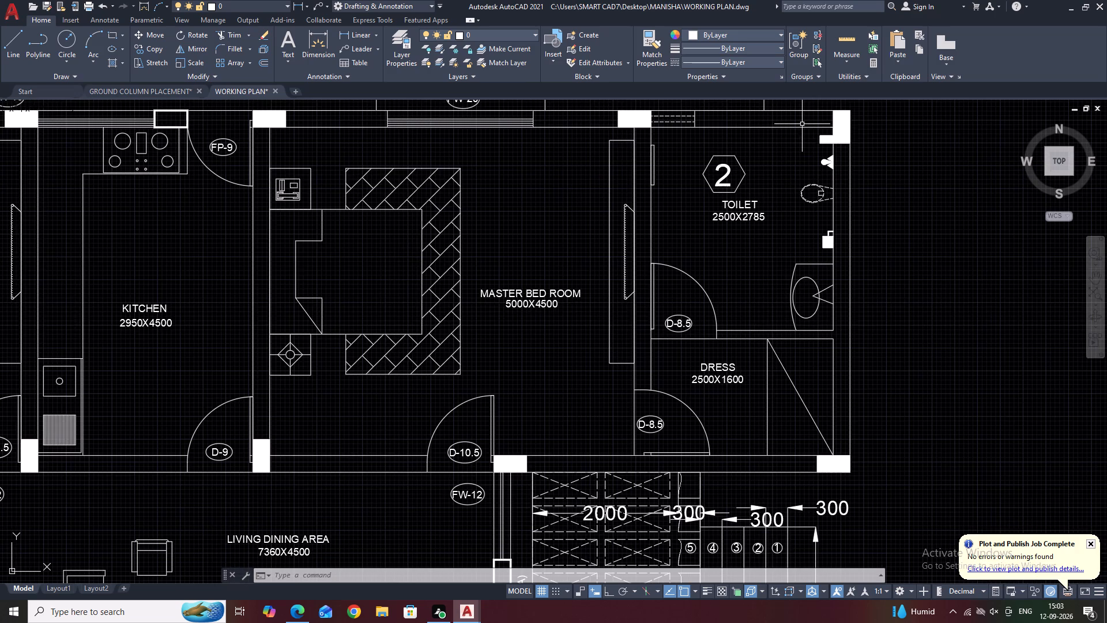
{"action": "left_click", "coordinate": [797, 119]}
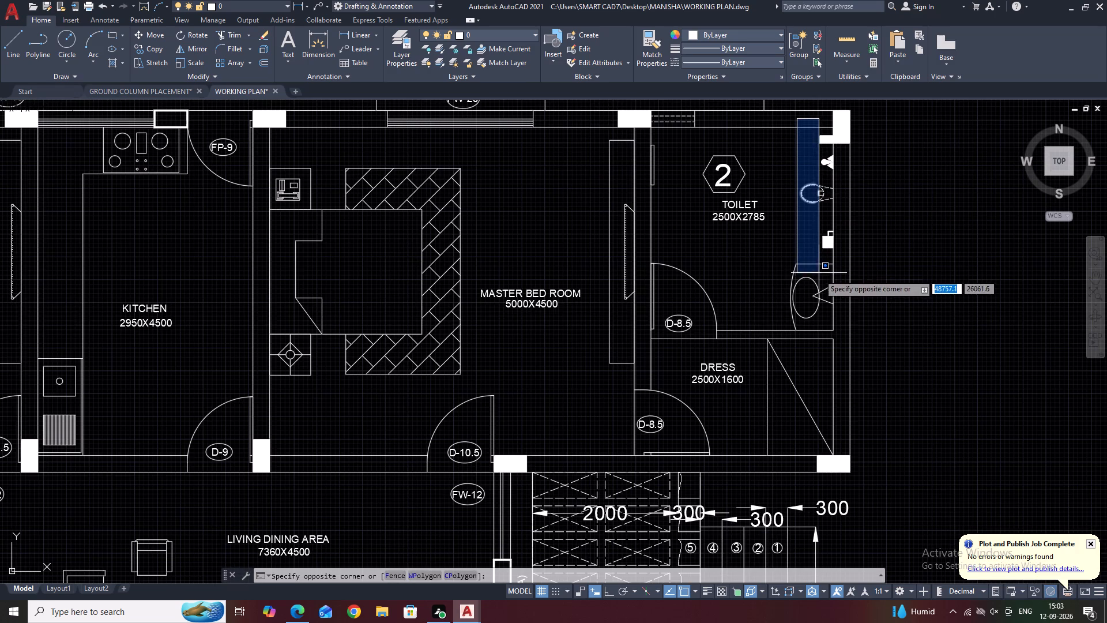
{"action": "left_click", "coordinate": [845, 326]}
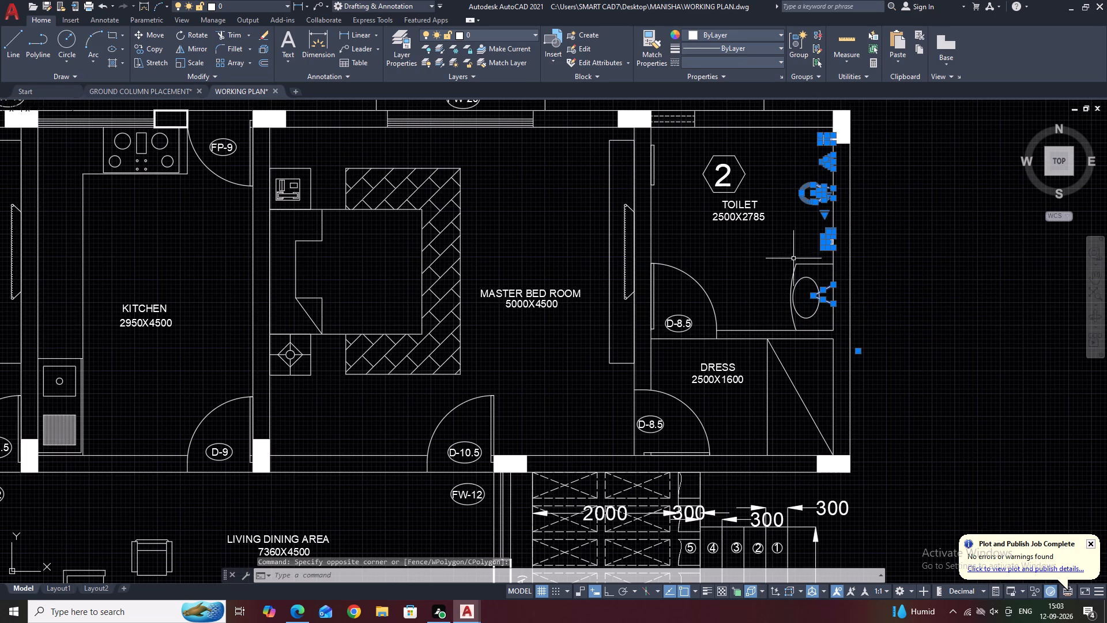
{"action": "left_click", "coordinate": [784, 252]}
{"action": "left_click", "coordinate": [844, 335]}
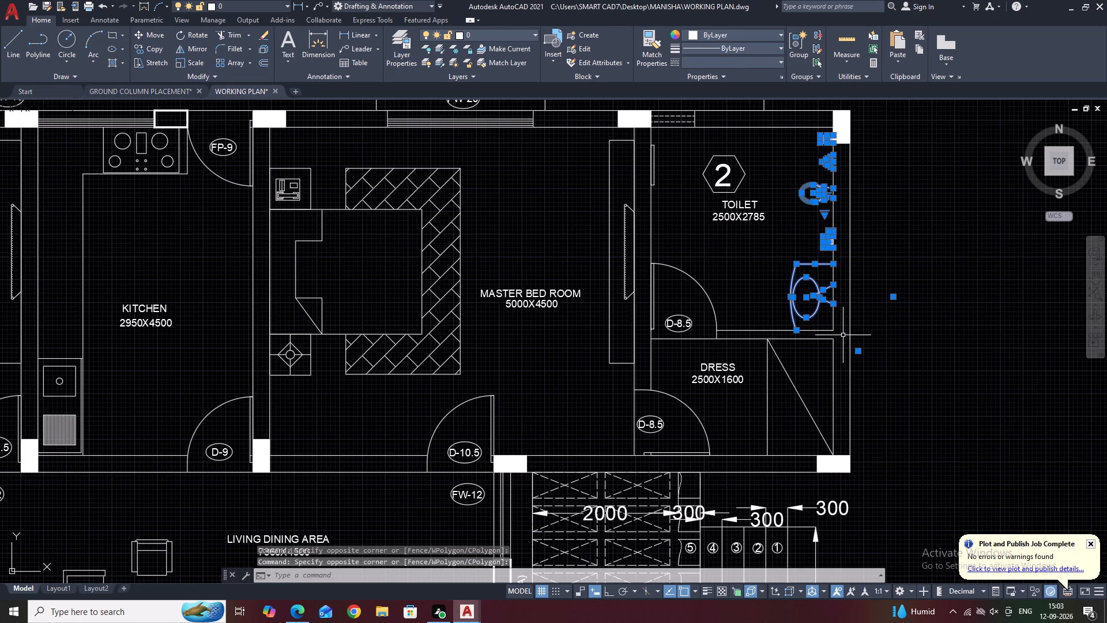
{"action": "scroll", "coordinate": [804, 230], "scroll_direction": "up", "scroll_amount": 4}
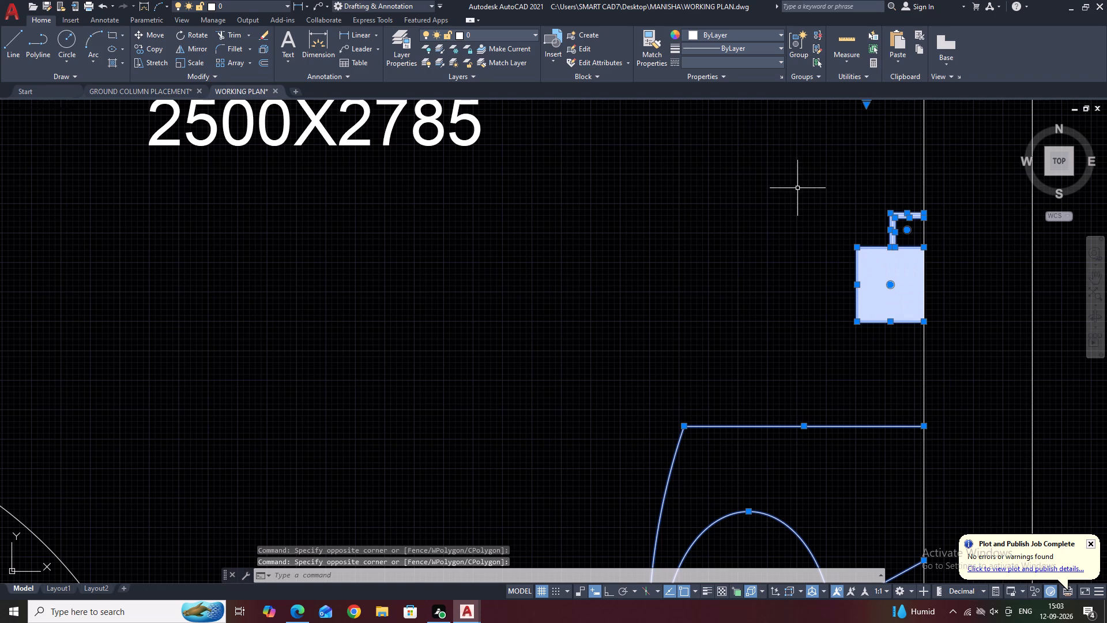
{"action": "left_click", "coordinate": [158, 48]}
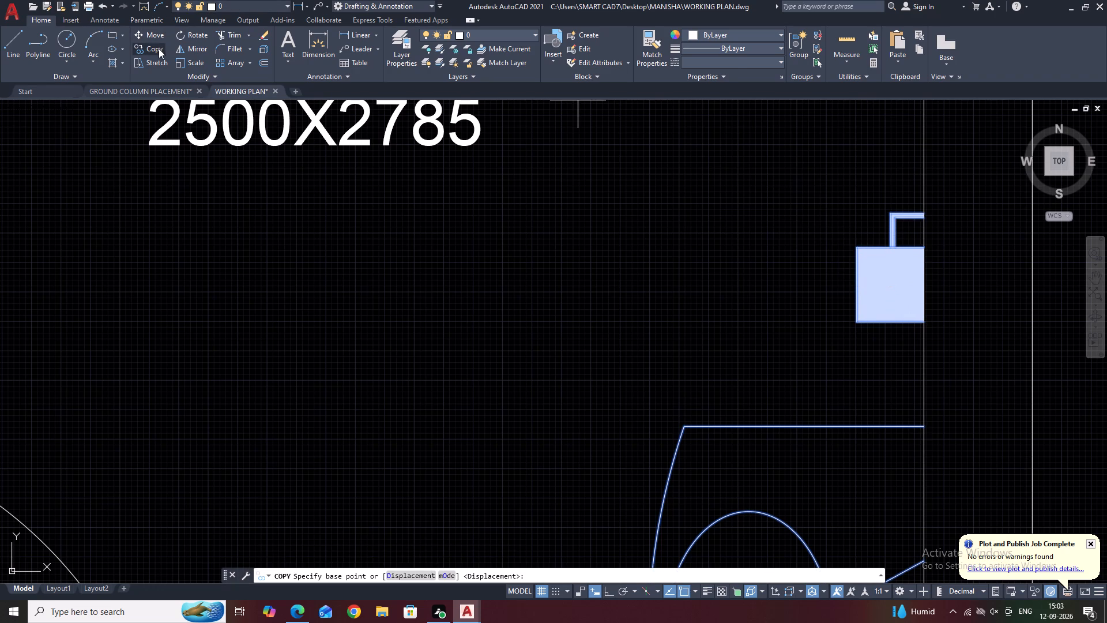
{"action": "scroll", "coordinate": [195, 79], "scroll_direction": "down", "scroll_amount": 5}
{"action": "scroll", "coordinate": [370, 283], "scroll_direction": "down", "scroll_amount": 6}
{"action": "left_click", "coordinate": [382, 282]}
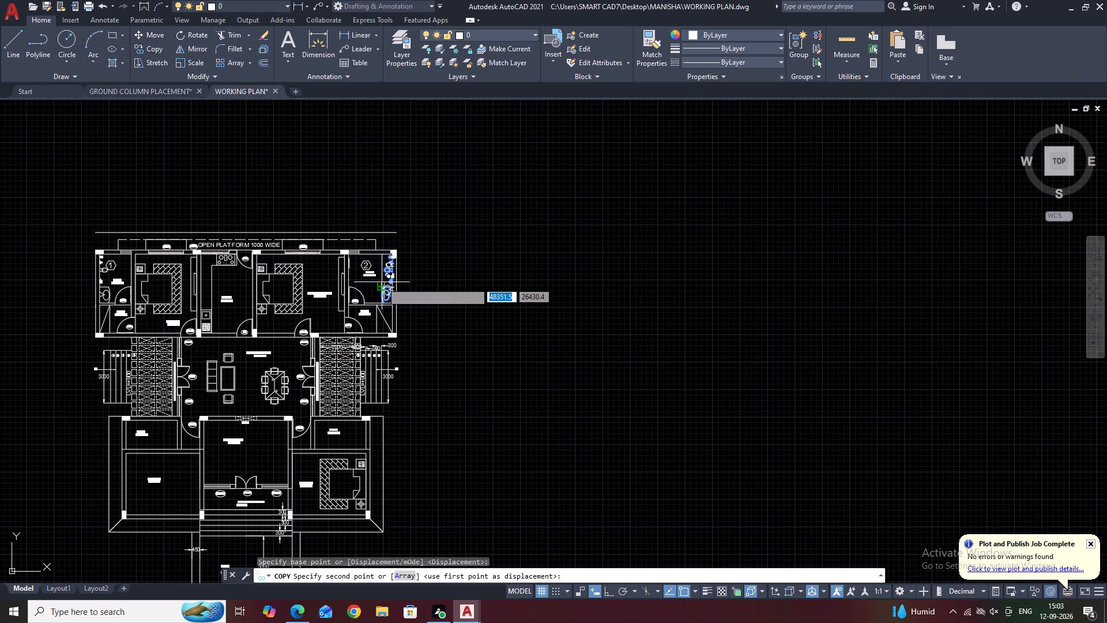
{"action": "left_click", "coordinate": [484, 302]}
{"action": "right_click", "coordinate": [464, 296]}
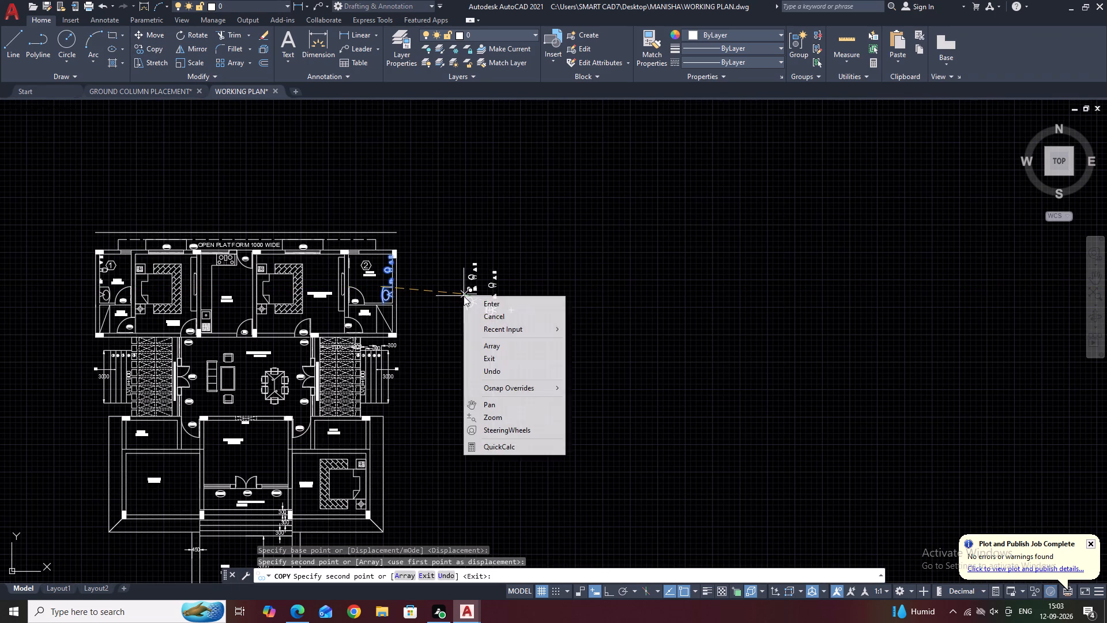
{"action": "left_click", "coordinate": [499, 318]}
Mirror the copied washbasin counter's north edge about the basin's horizontal centreline to close its south side, keeping the original edge.
{"action": "middle_click_drag", "start_coordinate": [485, 307], "coordinate": [619, 326]}
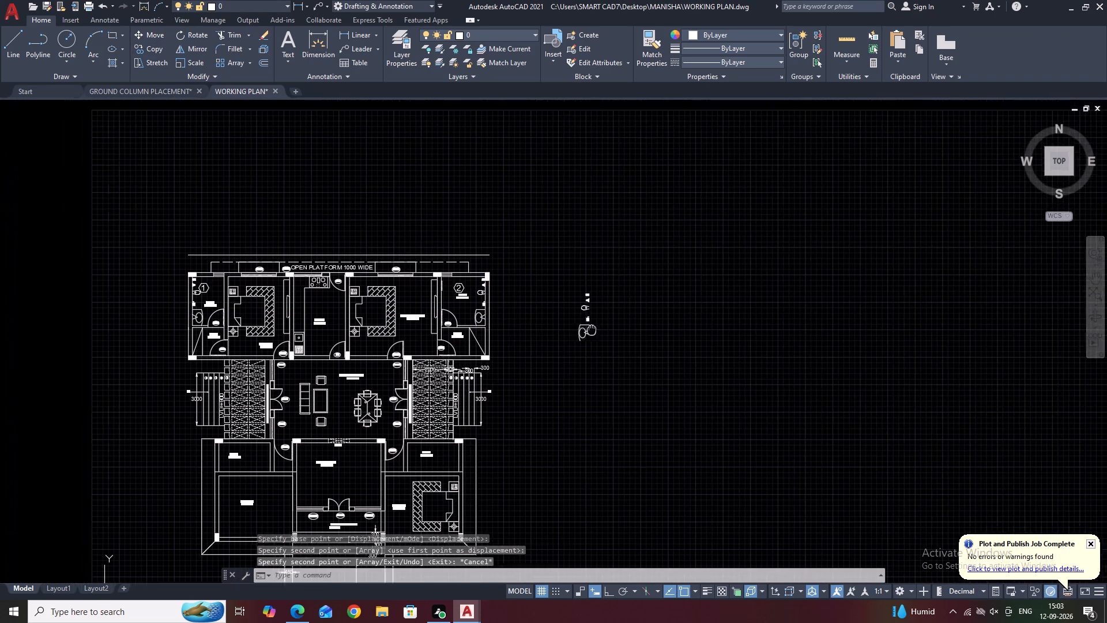
{"action": "middle_click_drag", "start_coordinate": [619, 326], "coordinate": [657, 299]}
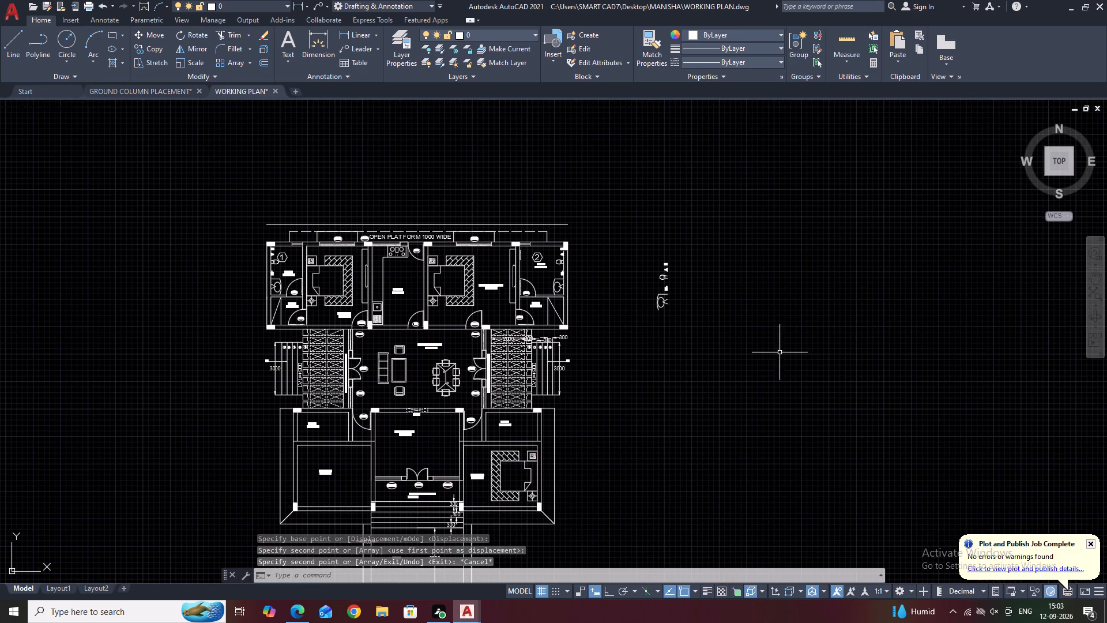
{"action": "middle_click_drag", "start_coordinate": [799, 355], "coordinate": [877, 332]}
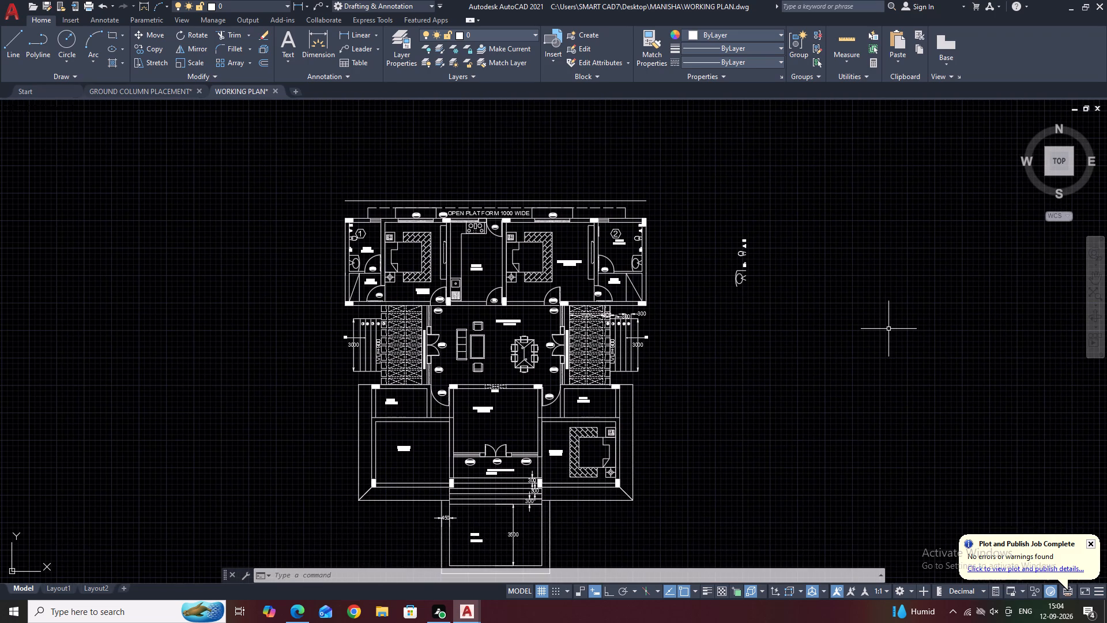
{"action": "scroll", "coordinate": [710, 273], "scroll_direction": "up", "scroll_amount": 3}
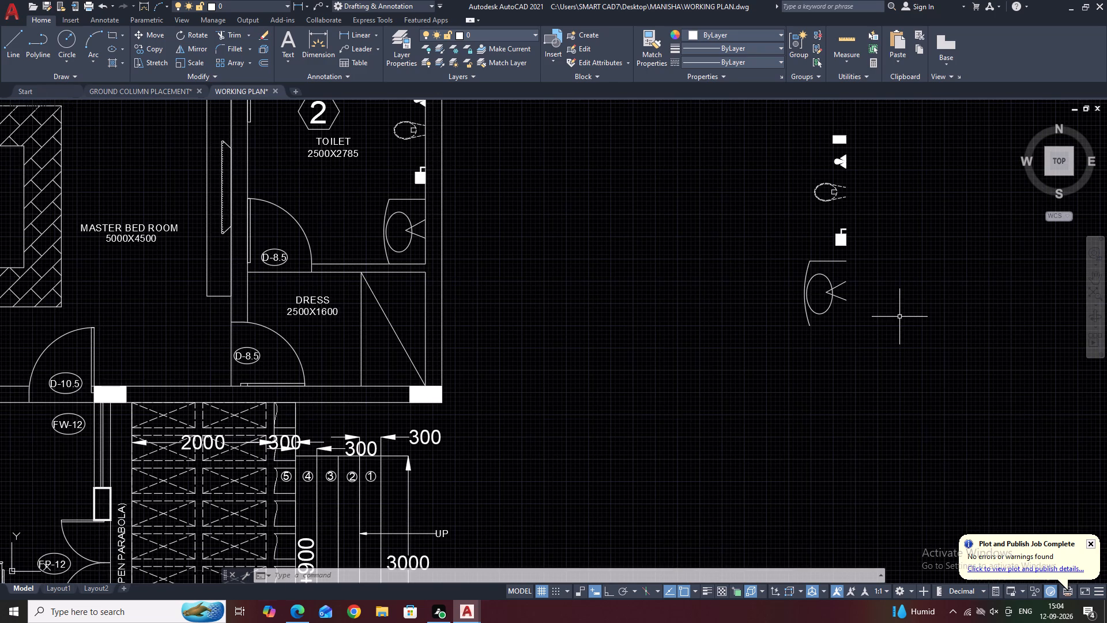
{"action": "middle_click_drag", "start_coordinate": [899, 317], "coordinate": [850, 315]}
{"action": "scroll", "coordinate": [740, 258], "scroll_direction": "up", "scroll_amount": 2}
{"action": "left_click", "coordinate": [841, 274]}
{"action": "left_click", "coordinate": [823, 242]}
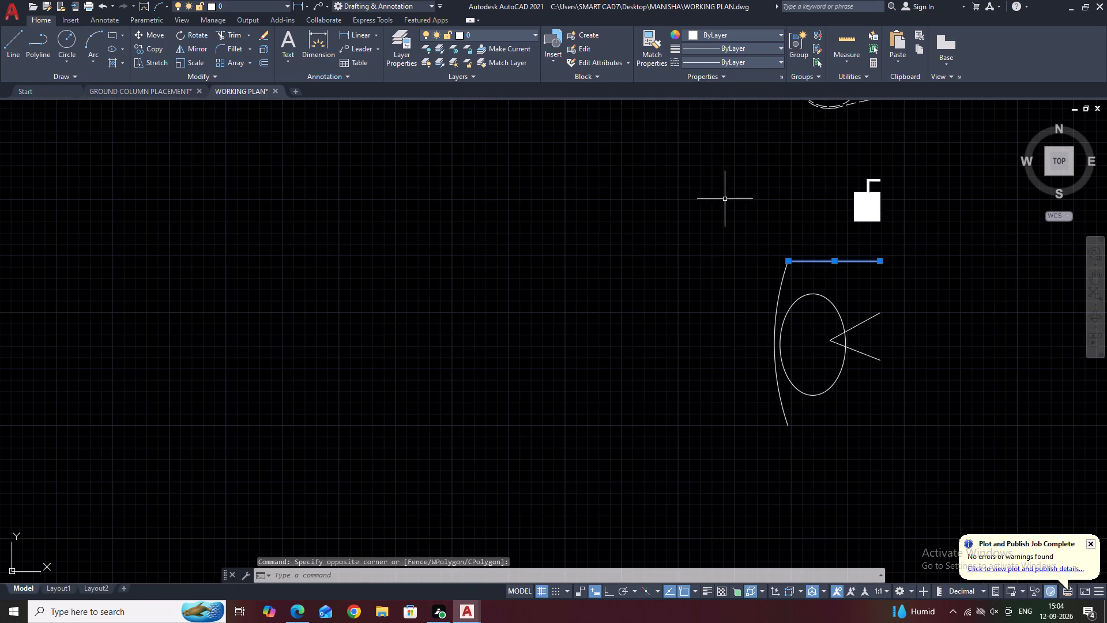
{"action": "left_click", "coordinate": [194, 49]}
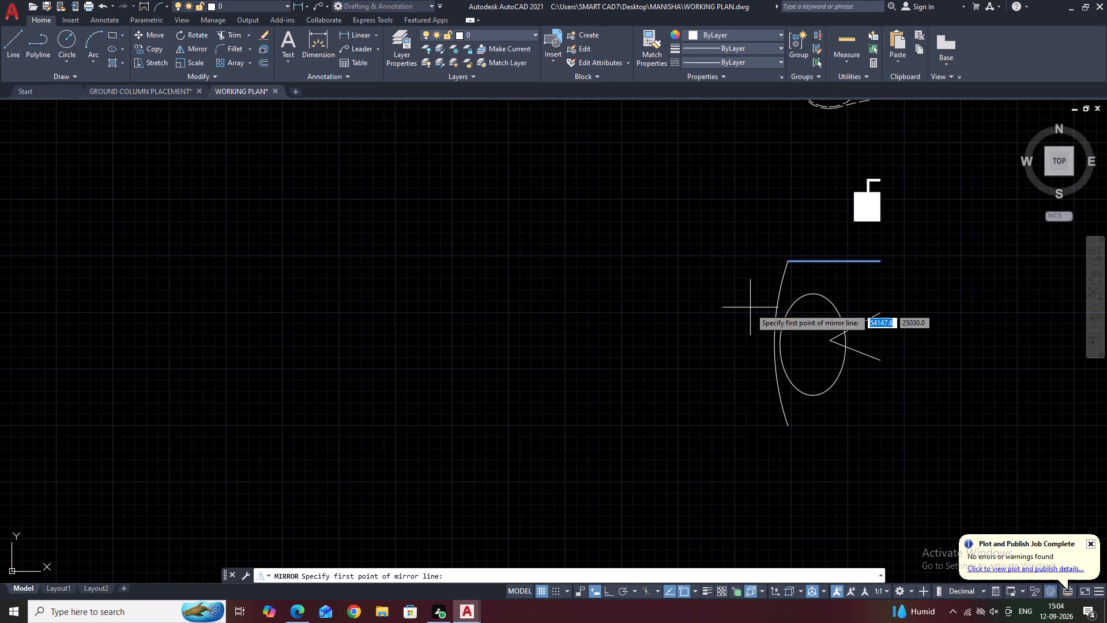
{"action": "left_click", "coordinate": [774, 343]}
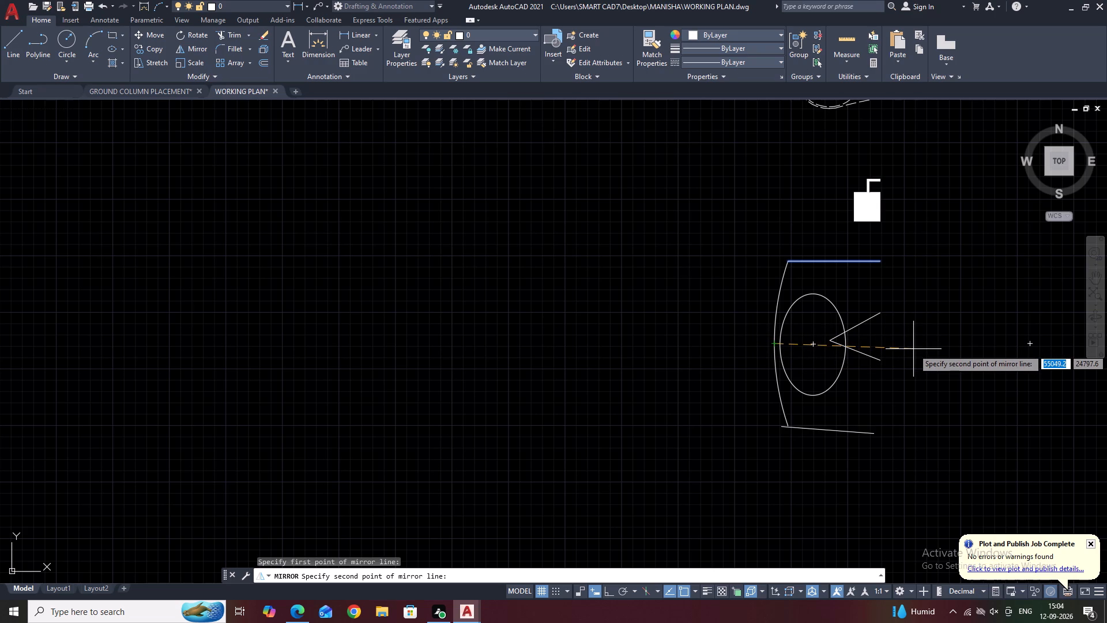
{"action": "left_click", "coordinate": [754, 592]}
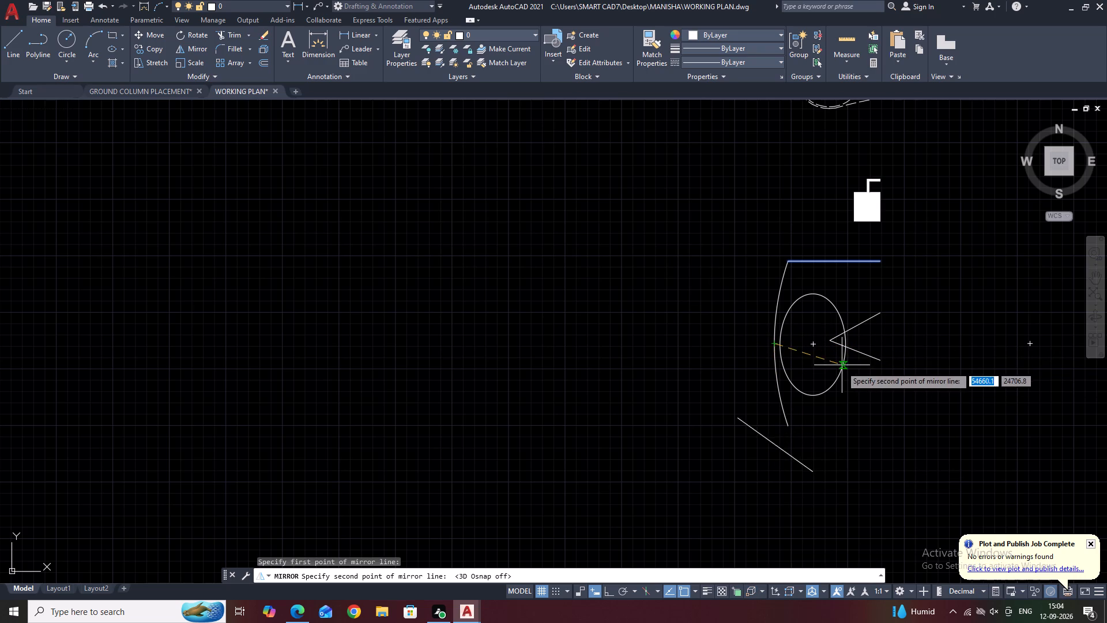
{"action": "key", "text": "F8"}
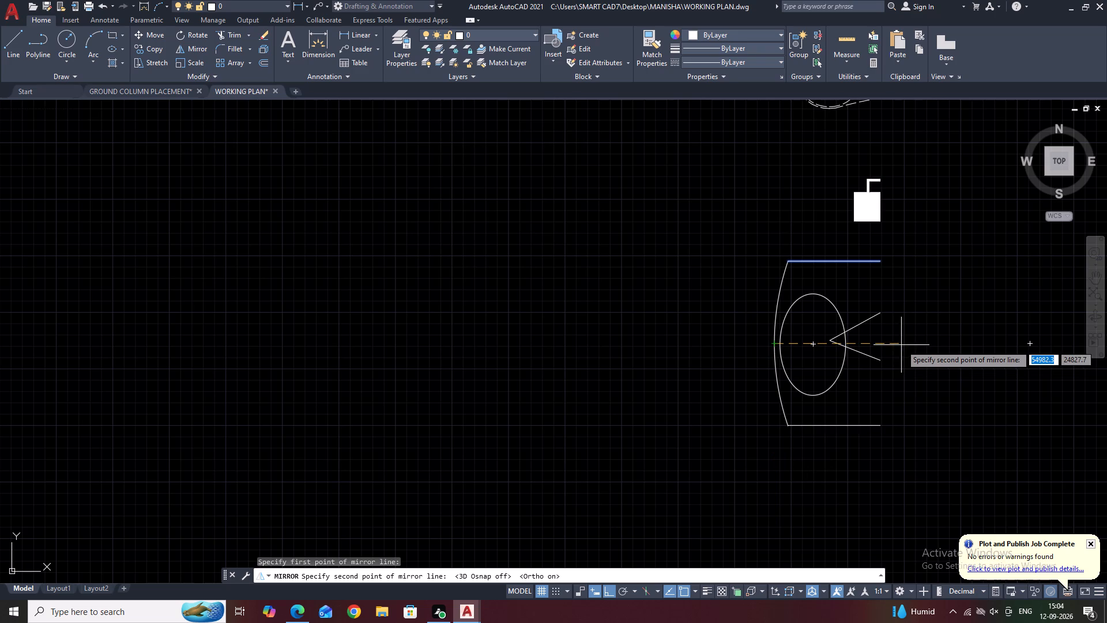
{"action": "left_click", "coordinate": [925, 341]}
{"action": "left_click_drag", "start_coordinate": [940, 380], "coordinate": [925, 341]}
Rotate the copied fixture set 90 degrees counterclockwise so it forms a horizontal row facing south.
{"action": "scroll", "coordinate": [812, 284], "scroll_direction": "down", "scroll_amount": 4}
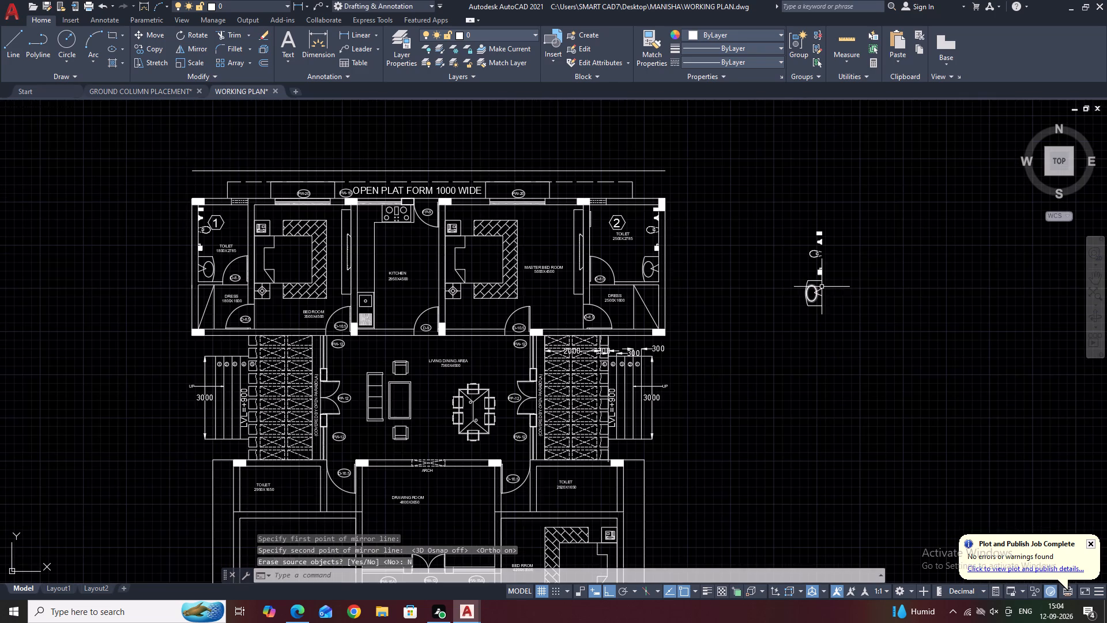
{"action": "middle_click_drag", "start_coordinate": [816, 321], "coordinate": [898, 445]}
{"action": "middle_click_drag", "start_coordinate": [957, 453], "coordinate": [894, 391]}
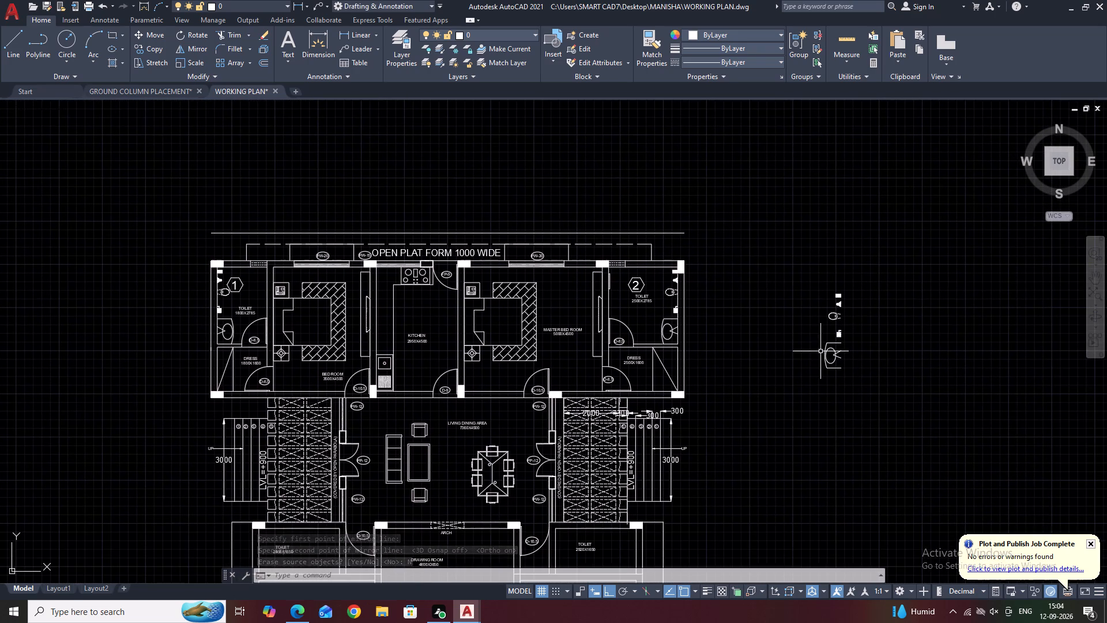
{"action": "scroll", "coordinate": [839, 314], "scroll_direction": "up", "scroll_amount": 2}
{"action": "left_click", "coordinate": [762, 202]}
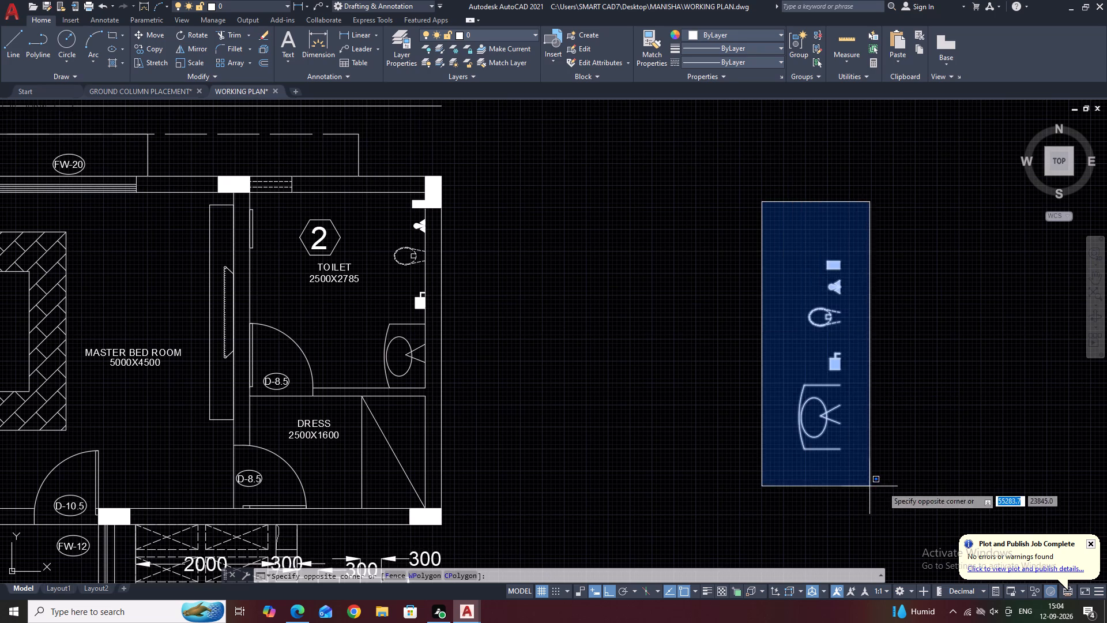
{"action": "left_click", "coordinate": [887, 485]}
{"action": "middle_click_drag", "start_coordinate": [711, 381], "coordinate": [781, 438]}
{"action": "key", "text": "r"}
{"action": "type", "text": "O"}
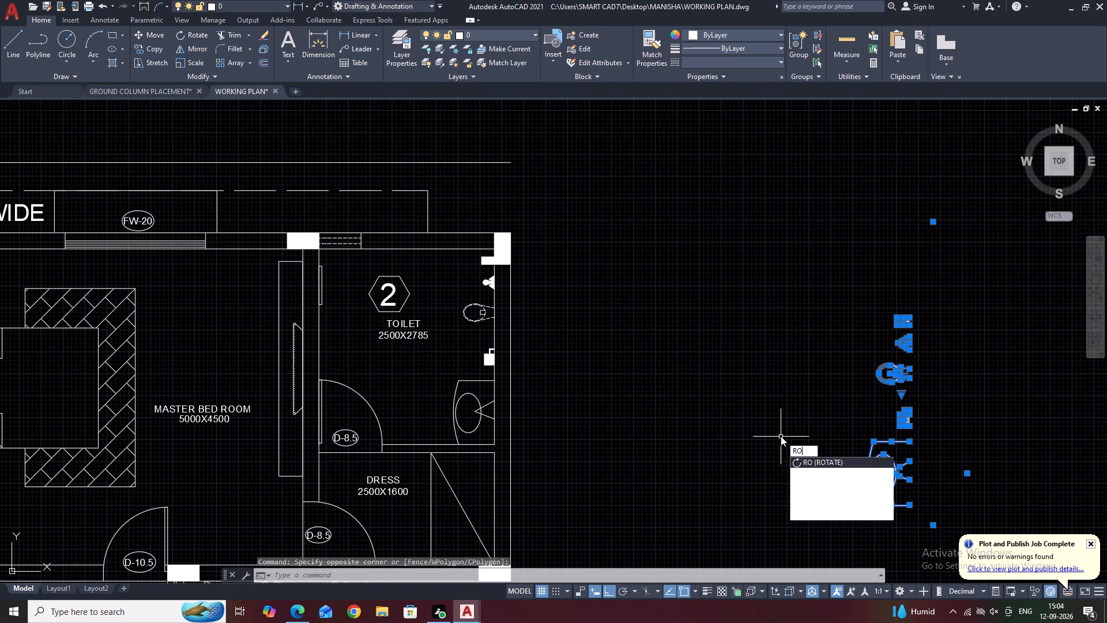
{"action": "key", "text": "space"}
{"action": "left_click_drag", "start_coordinate": [805, 412], "coordinate": [810, 407]}
{"action": "left_click", "coordinate": [840, 219]}
Move the rotated fixture row straight south until it is level with the DRESS room beside toilet 2.
{"action": "middle_click_drag", "start_coordinate": [819, 367], "coordinate": [819, 364]}
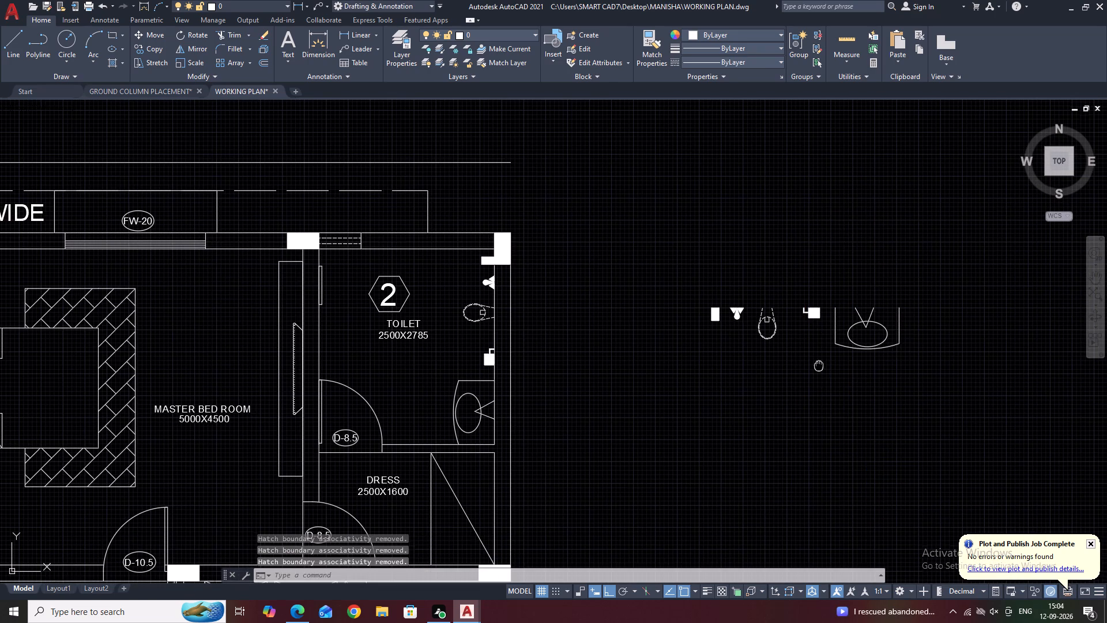
{"action": "middle_click_drag", "start_coordinate": [819, 364], "coordinate": [845, 226]}
{"action": "middle_click_drag", "start_coordinate": [754, 194], "coordinate": [772, 200]}
{"action": "left_click_drag", "start_coordinate": [717, 127], "coordinate": [726, 140]}
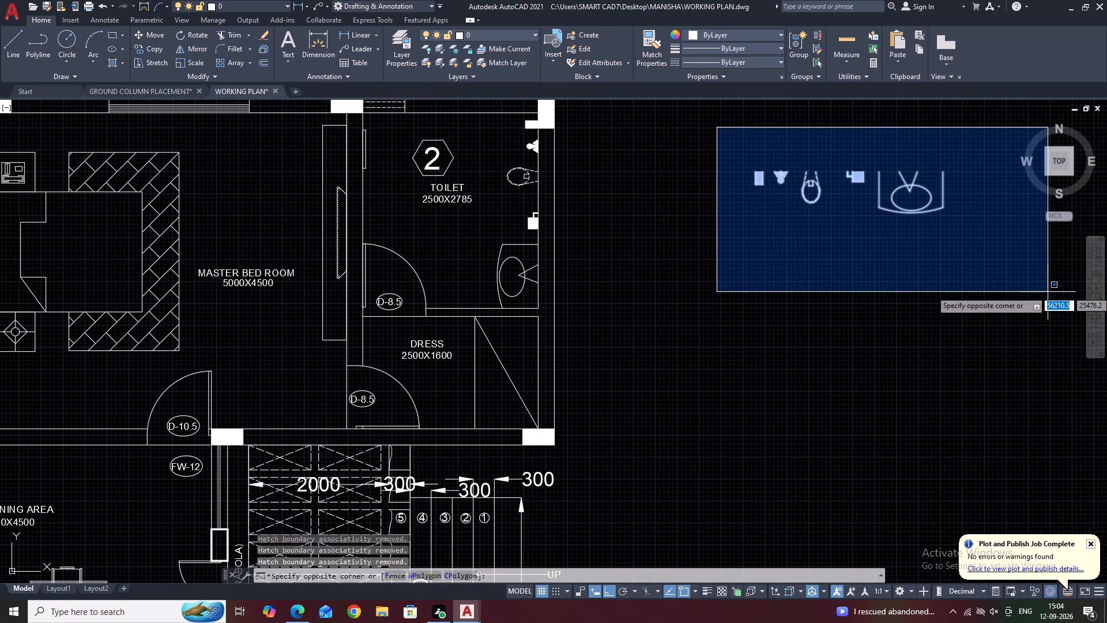
{"action": "left_click", "coordinate": [966, 257]}
{"action": "key", "text": "m"}
{"action": "key", "text": "space"}
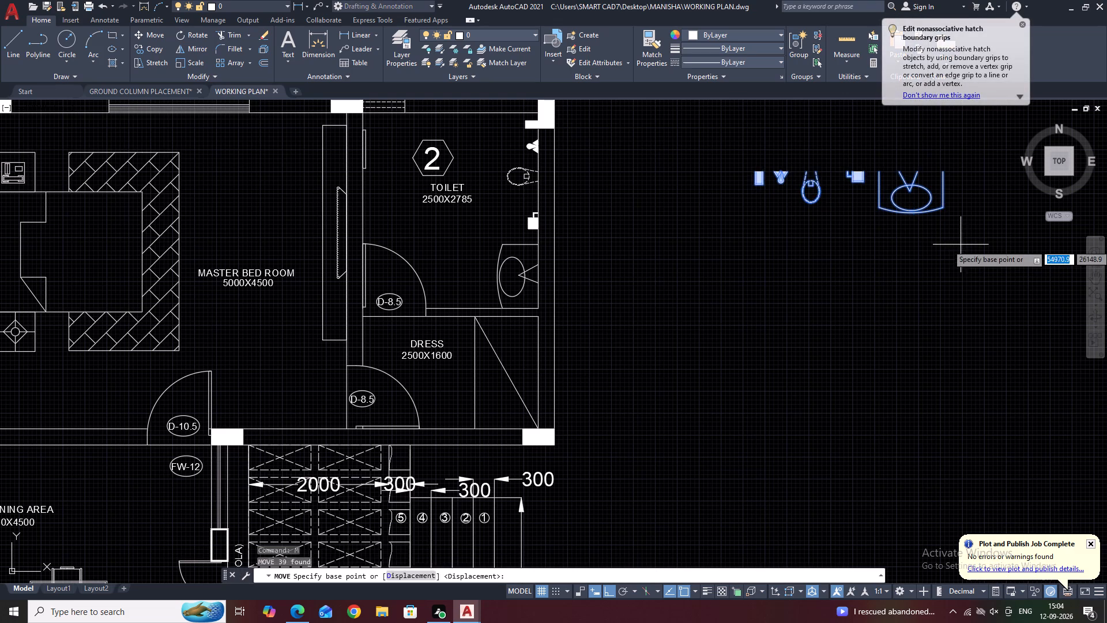
{"action": "left_click", "coordinate": [959, 244]}
{"action": "left_click", "coordinate": [781, 449]}
{"action": "middle_click_drag", "start_coordinate": [946, 396], "coordinate": [781, 449]}
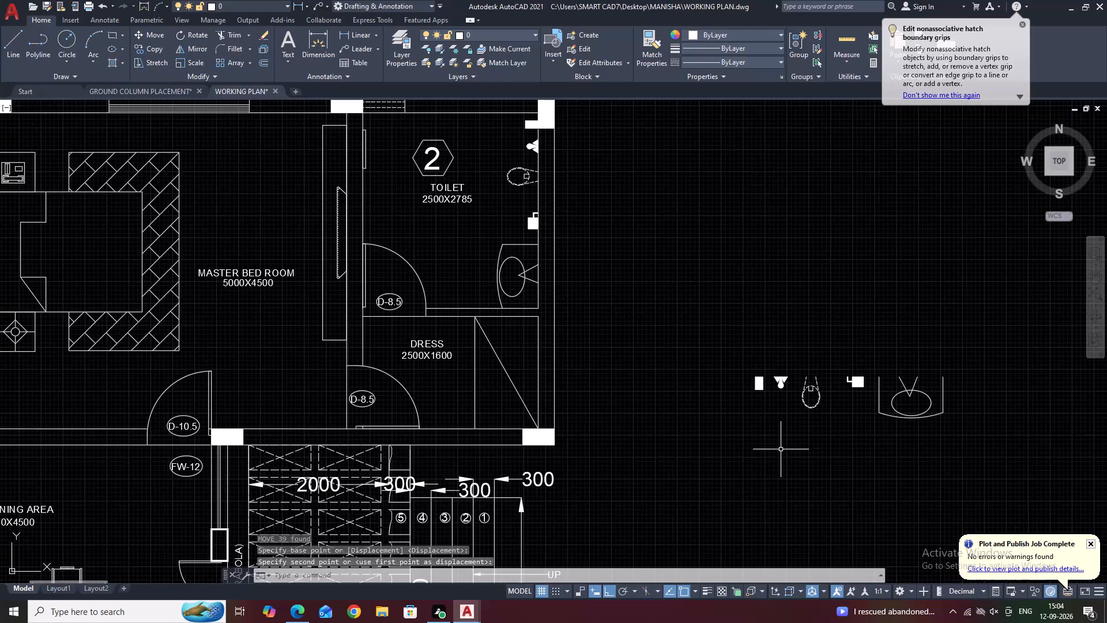
Move the fixture row straight west to just outside the east wall of the DRESS room.
{"action": "middle_click_drag", "start_coordinate": [781, 449], "coordinate": [944, 231]}
{"action": "left_click", "coordinate": [716, 171]}
{"action": "left_click", "coordinate": [985, 347]}
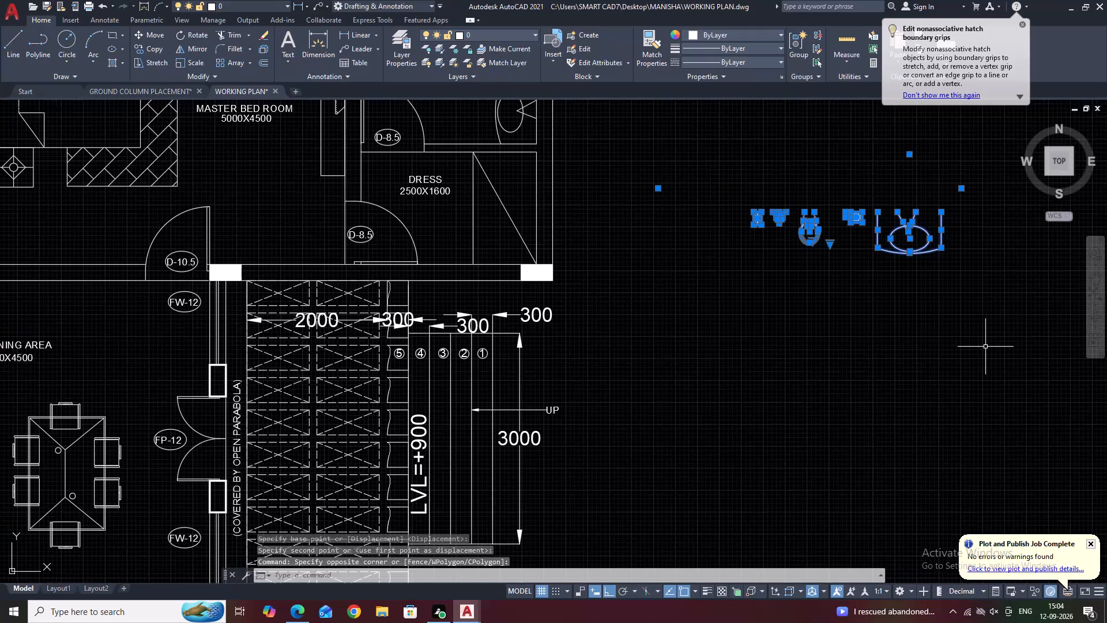
{"action": "key", "text": "m"}
{"action": "key", "text": "space"}
{"action": "left_click", "coordinate": [962, 250]}
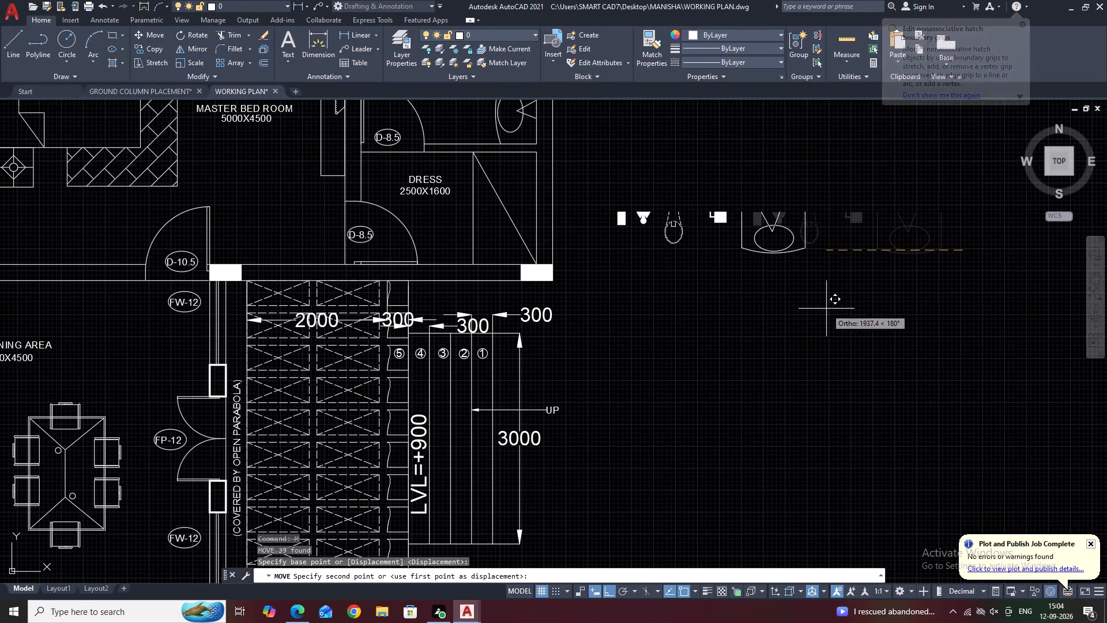
{"action": "left_click", "coordinate": [804, 313]}
Review the northern rooms of the plan and examine the copied fixtures beside the DRESS room up close.
{"action": "middle_click_drag", "start_coordinate": [613, 267], "coordinate": [750, 351]}
{"action": "scroll", "coordinate": [668, 317], "scroll_direction": "up", "scroll_amount": 1}
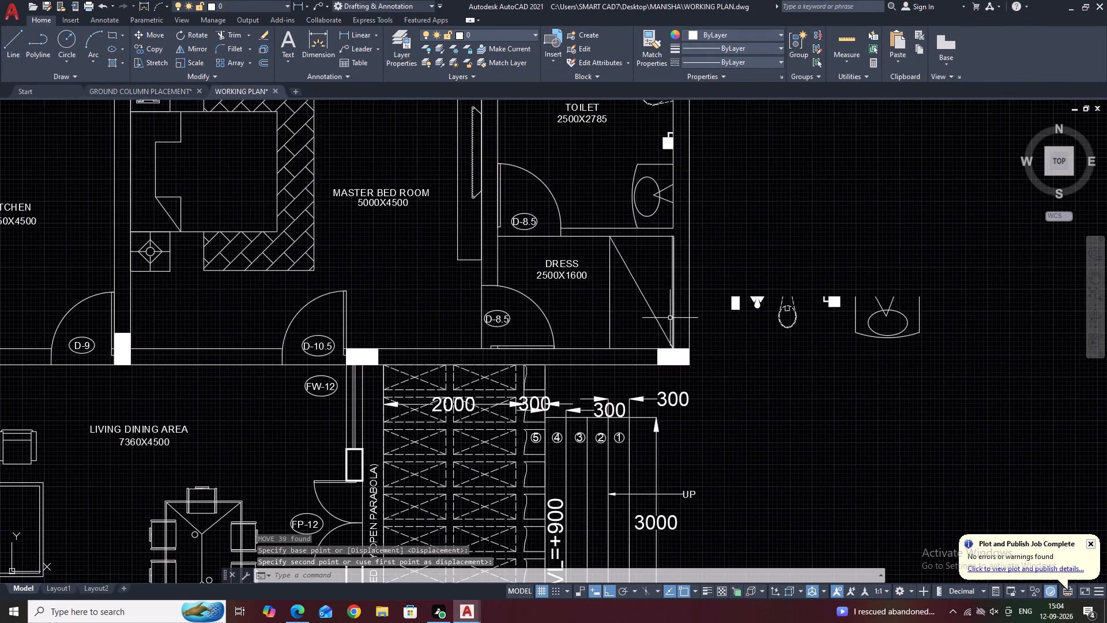
{"action": "middle_click_drag", "start_coordinate": [601, 275], "coordinate": [647, 369]}
{"action": "scroll", "coordinate": [647, 369], "scroll_direction": "down", "scroll_amount": 2}
{"action": "middle_click_drag", "start_coordinate": [694, 431], "coordinate": [699, 433]}
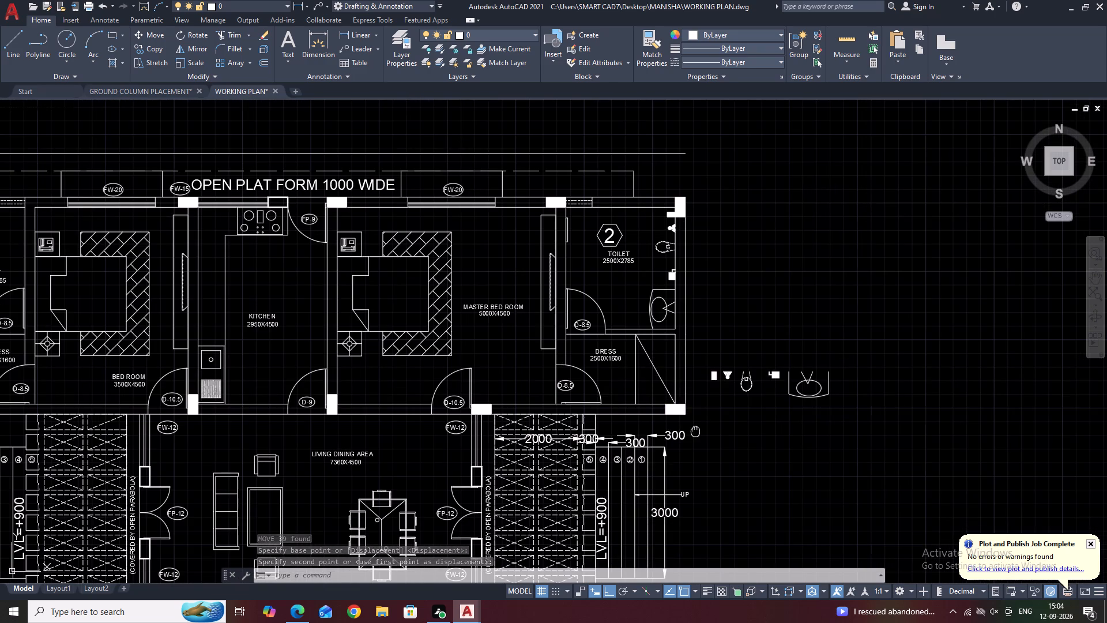
{"action": "middle_click_drag", "start_coordinate": [699, 433], "coordinate": [803, 411]}
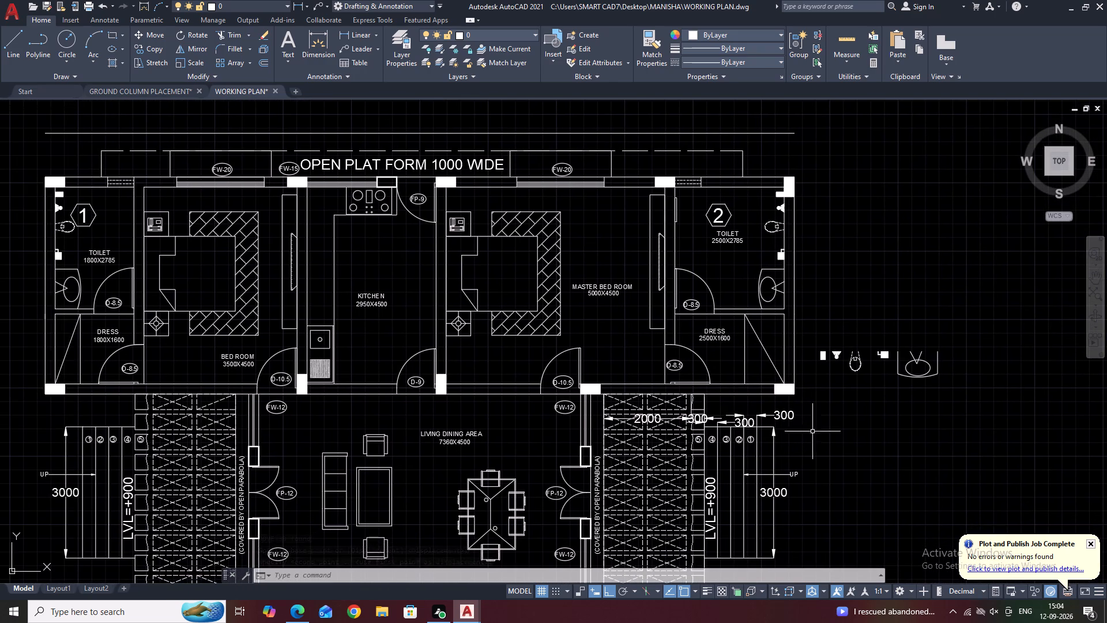
{"action": "scroll", "coordinate": [826, 360], "scroll_direction": "up", "scroll_amount": 4}
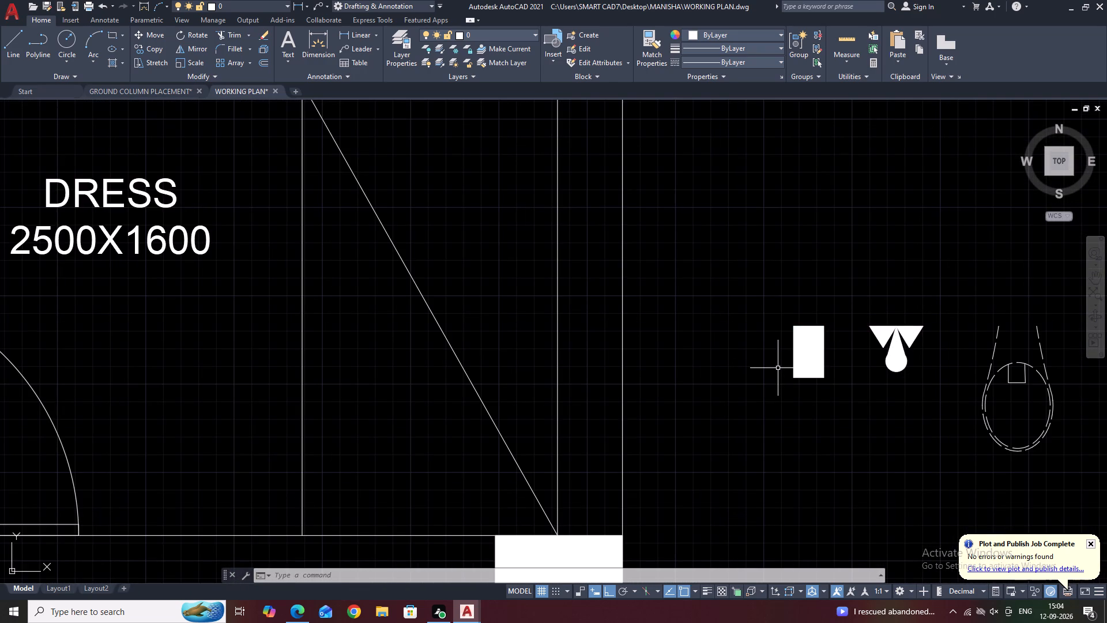
Move the copied fixture row from beside the DRESS room straight south until it is level with the 2920X1650 toilet.
{"action": "scroll", "coordinate": [747, 436], "scroll_direction": "down", "scroll_amount": 2}
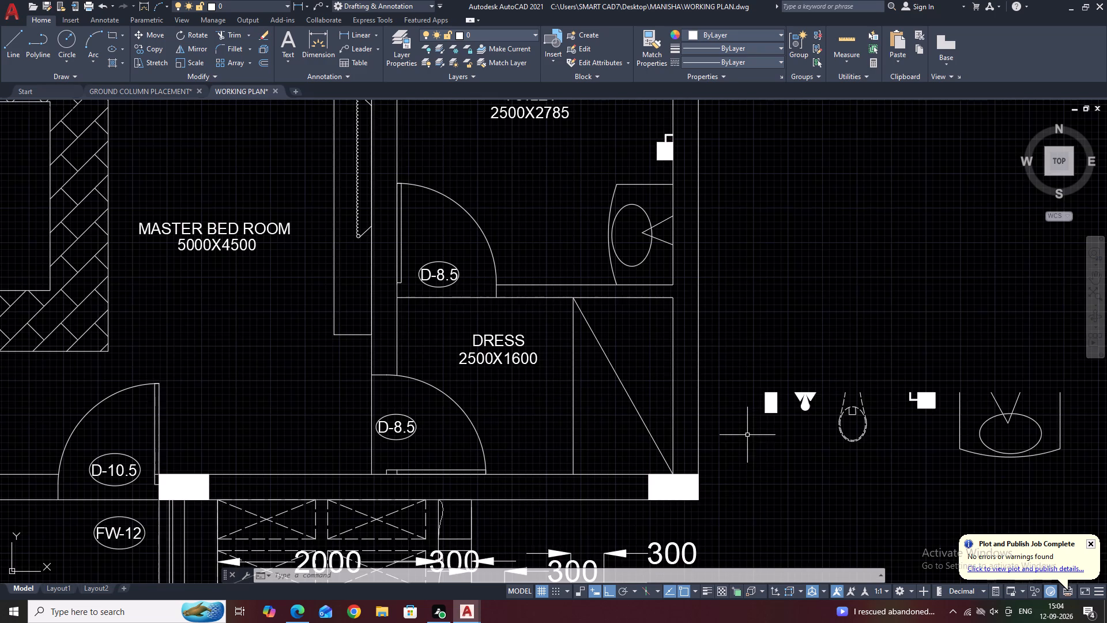
{"action": "middle_click_drag", "start_coordinate": [837, 434], "coordinate": [751, 394]}
{"action": "scroll", "coordinate": [751, 394], "scroll_direction": "down", "scroll_amount": 1}
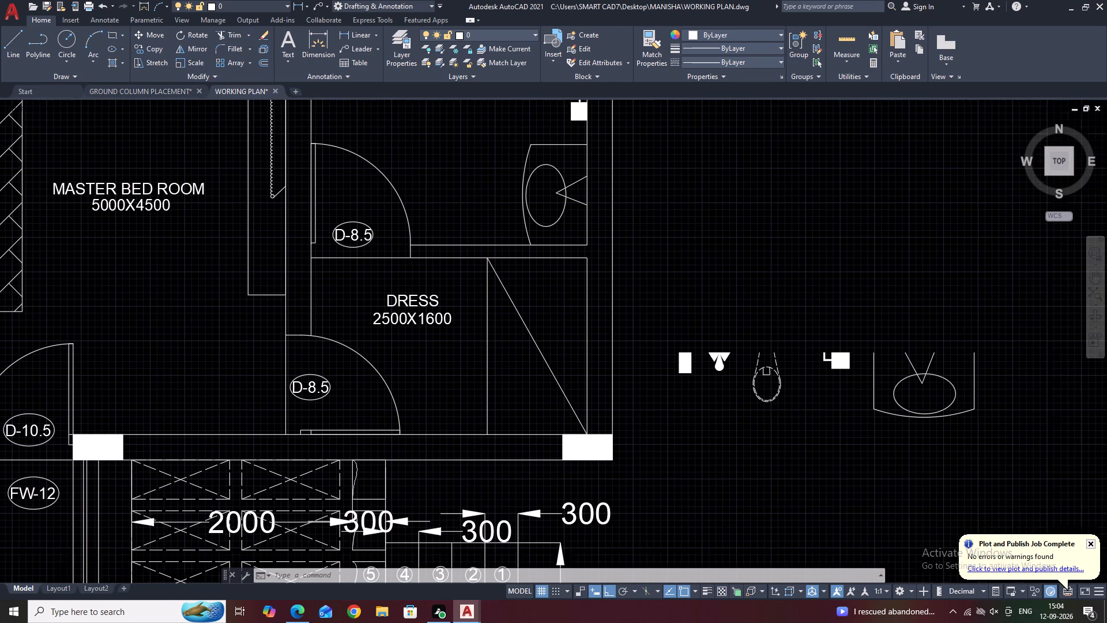
{"action": "scroll", "coordinate": [751, 394], "scroll_direction": "down", "scroll_amount": 1}
{"action": "middle_click_drag", "start_coordinate": [744, 409], "coordinate": [767, 295]}
{"action": "left_click", "coordinate": [733, 237]}
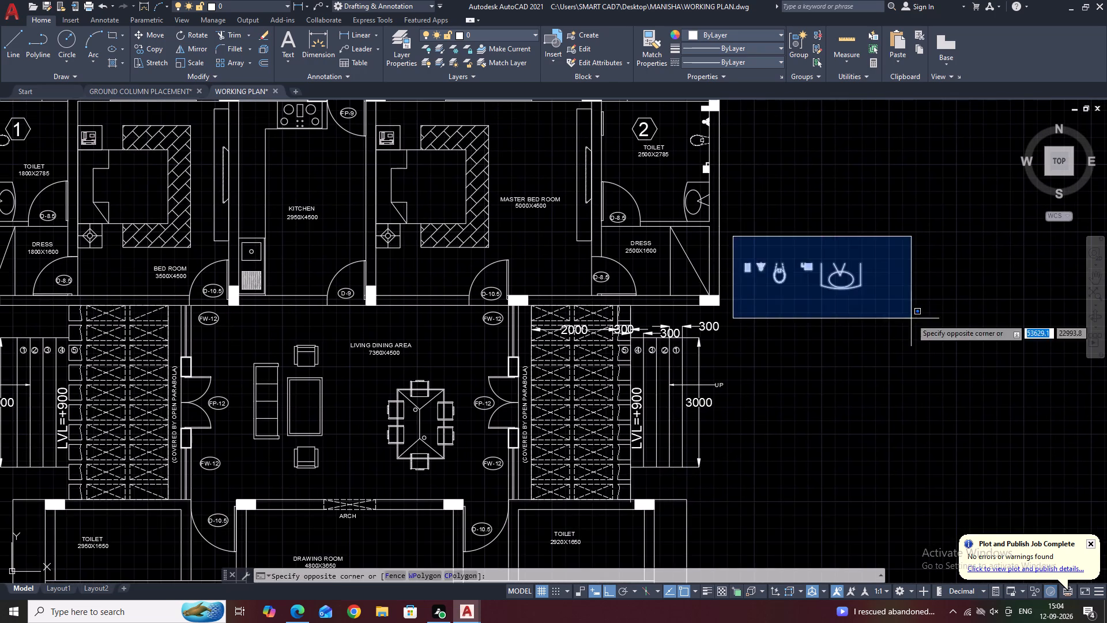
{"action": "left_click", "coordinate": [911, 318]}
{"action": "left_click", "coordinate": [739, 239]}
{"action": "left_click", "coordinate": [884, 309]}
{"action": "middle_click_drag", "start_coordinate": [879, 309], "coordinate": [867, 288]}
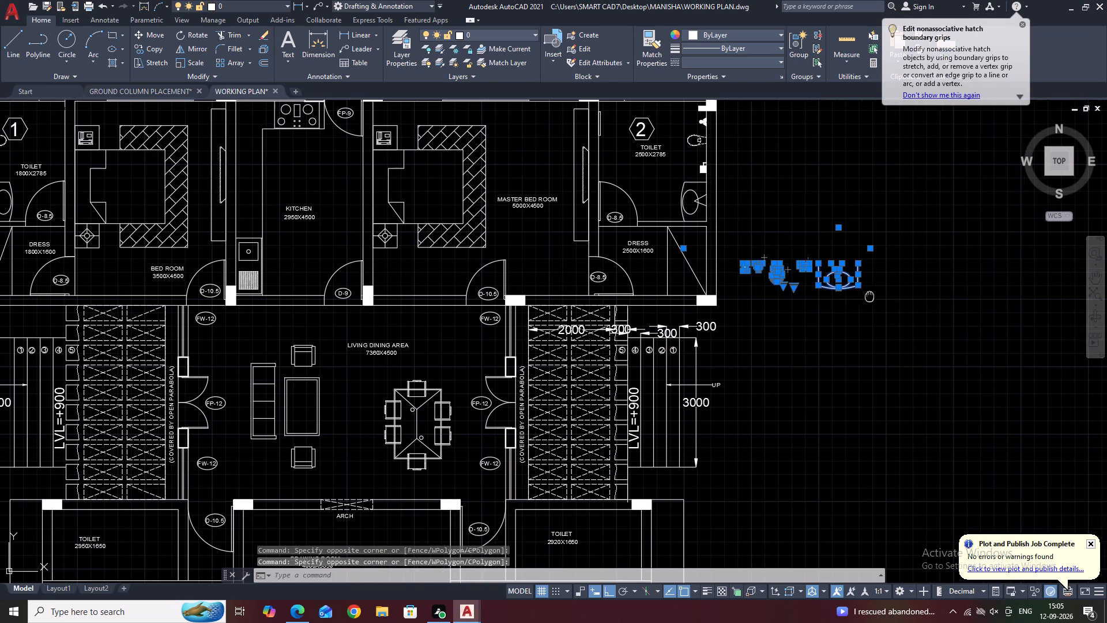
{"action": "middle_click_drag", "start_coordinate": [867, 288], "coordinate": [845, 233]}
{"action": "key", "text": "m"}
{"action": "key", "text": "space"}
{"action": "left_click", "coordinate": [842, 203]}
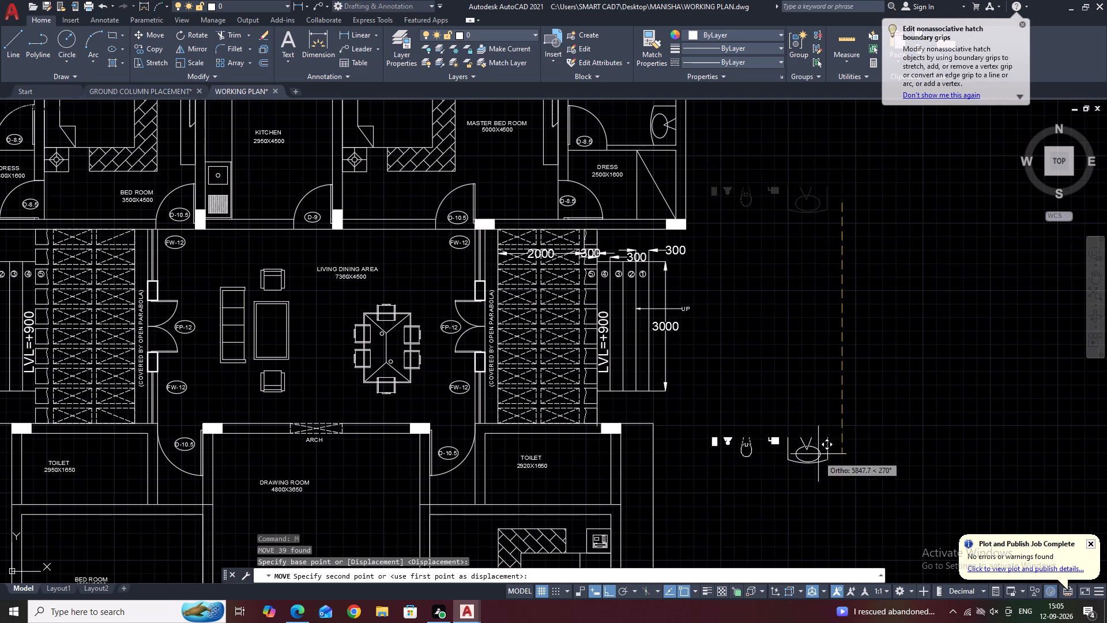
{"action": "left_click", "coordinate": [829, 472]}
Move the washbasin from the fixture row into the northwest inner corner of the 2920X1650 toilet.
{"action": "middle_click_drag", "start_coordinate": [846, 455], "coordinate": [879, 261]}
{"action": "scroll", "coordinate": [812, 243], "scroll_direction": "up", "scroll_amount": 2}
{"action": "left_click", "coordinate": [817, 252]}
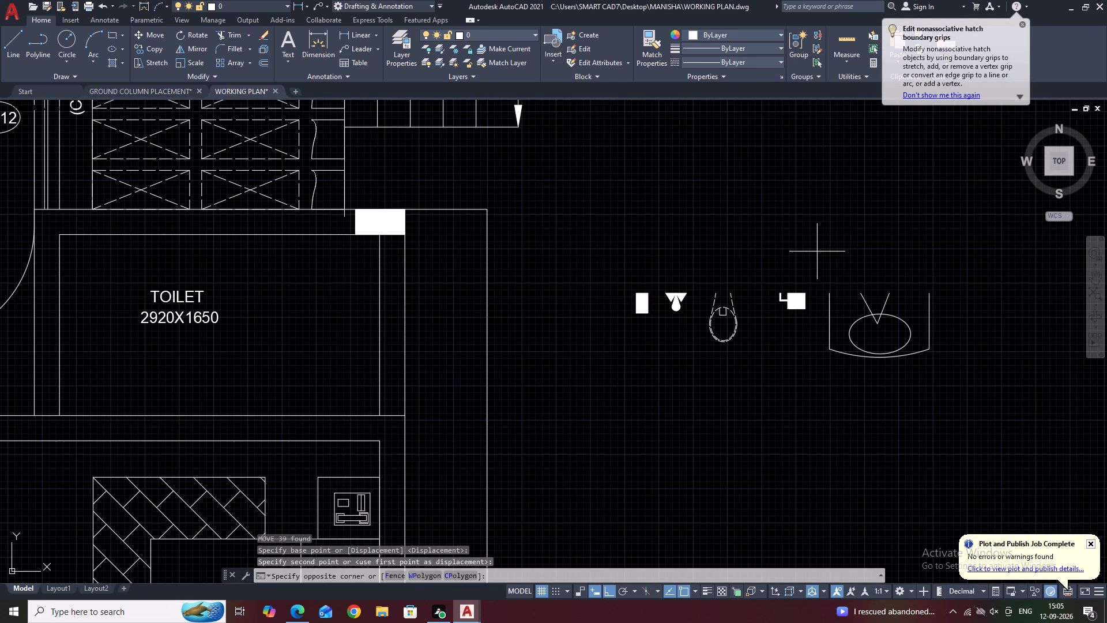
{"action": "left_click", "coordinate": [945, 392]}
{"action": "type", "text": "M"}
{"action": "key", "text": "space"}
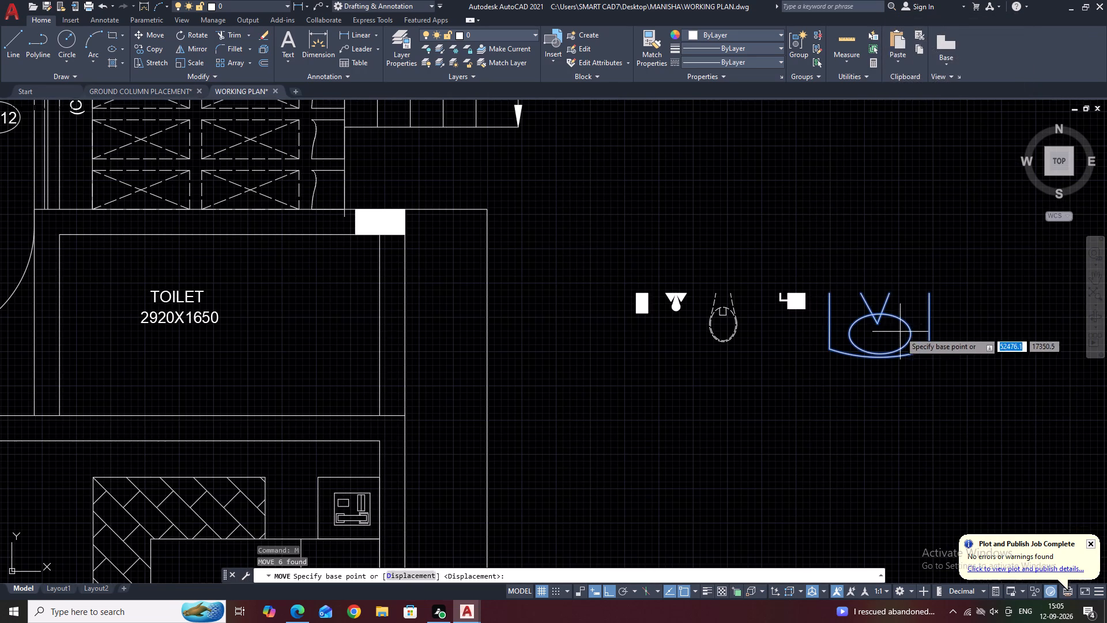
{"action": "left_click", "coordinate": [826, 292]}
{"action": "scroll", "coordinate": [830, 297], "scroll_direction": "down", "scroll_amount": 2}
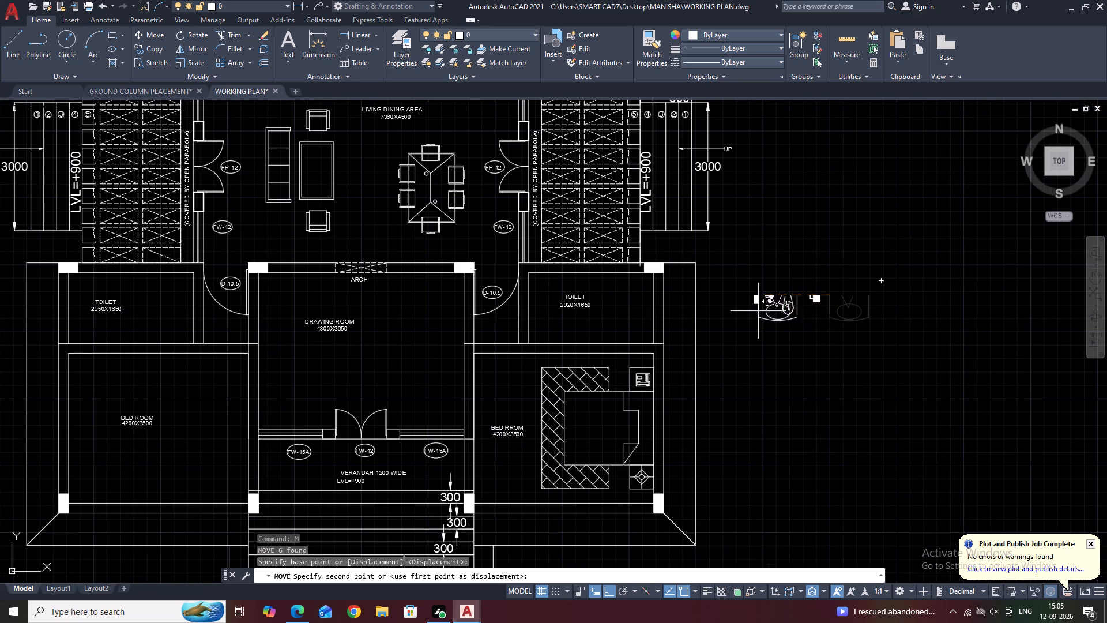
{"action": "scroll", "coordinate": [522, 288], "scroll_direction": "up", "scroll_amount": 2}
{"action": "left_click", "coordinate": [536, 253]}
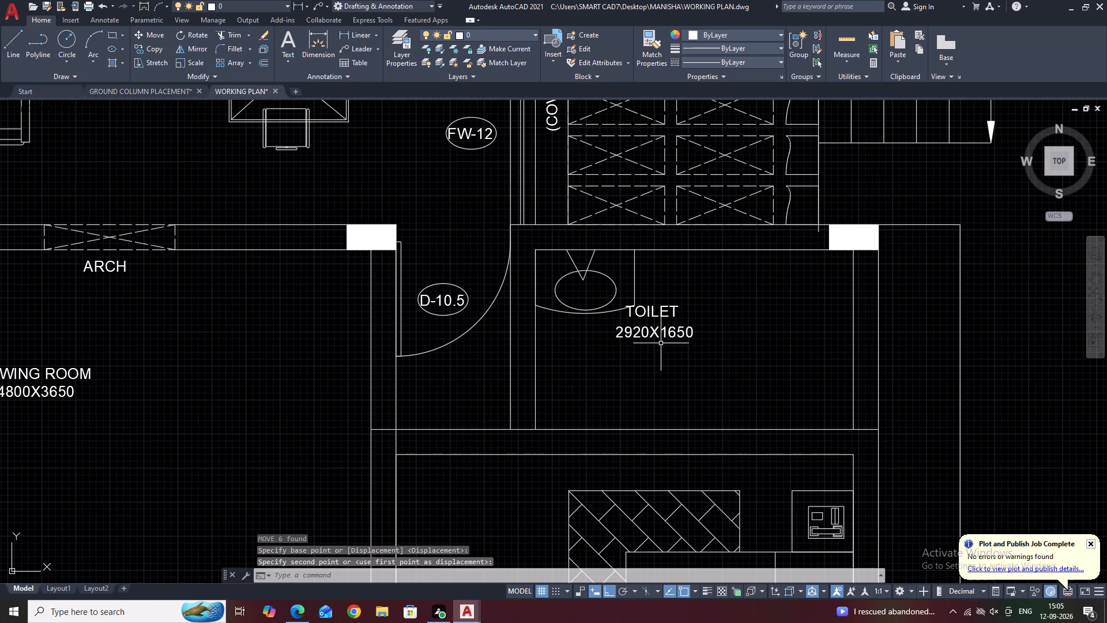
Move the solid triangular fixture with the teardrop from the row onto the 2920X1650 toilet's north wall, just west of the column.
{"action": "scroll", "coordinate": [677, 300], "scroll_direction": "down", "scroll_amount": 3}
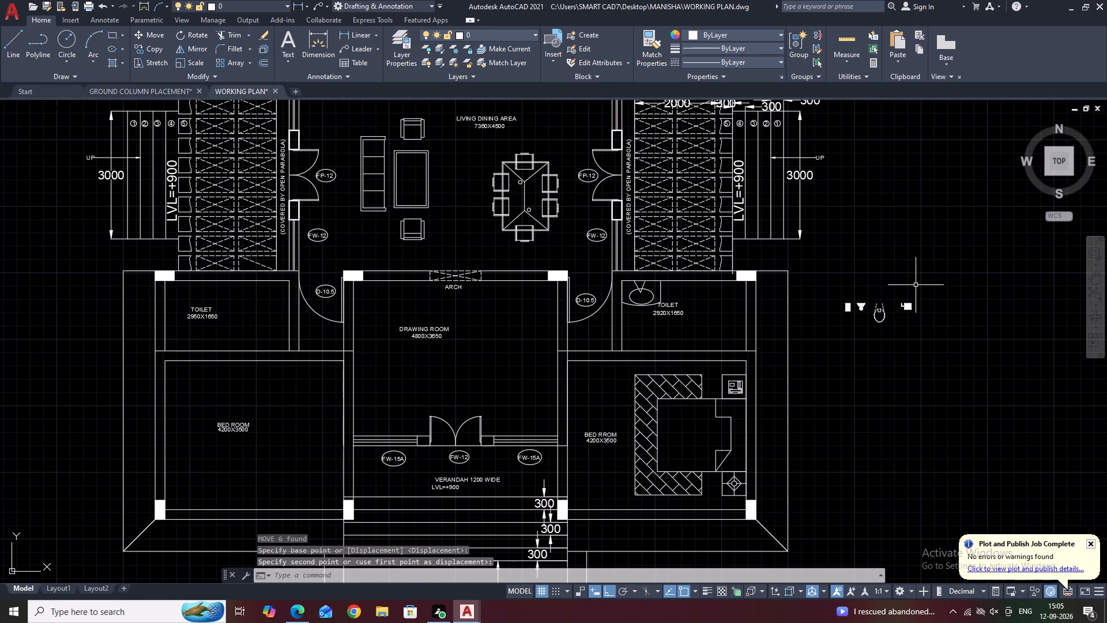
{"action": "middle_click_drag", "start_coordinate": [912, 288], "coordinate": [856, 318]}
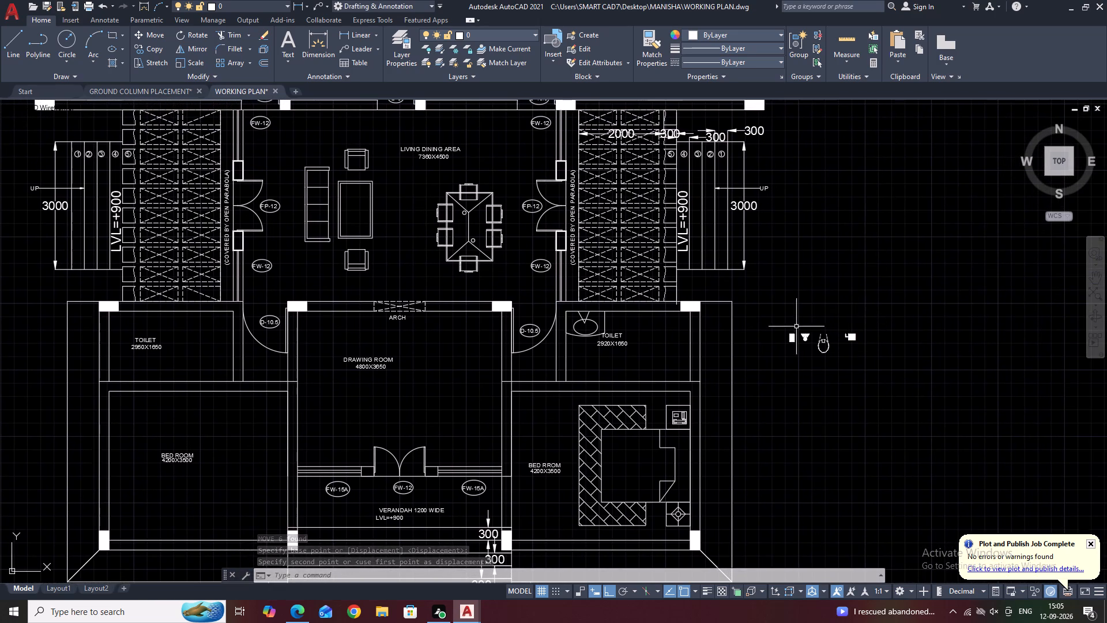
{"action": "scroll", "coordinate": [794, 330], "scroll_direction": "up", "scroll_amount": 4}
{"action": "left_click", "coordinate": [803, 320]}
{"action": "left_click", "coordinate": [879, 400]}
{"action": "middle_click_drag", "start_coordinate": [867, 322], "coordinate": [870, 323]}
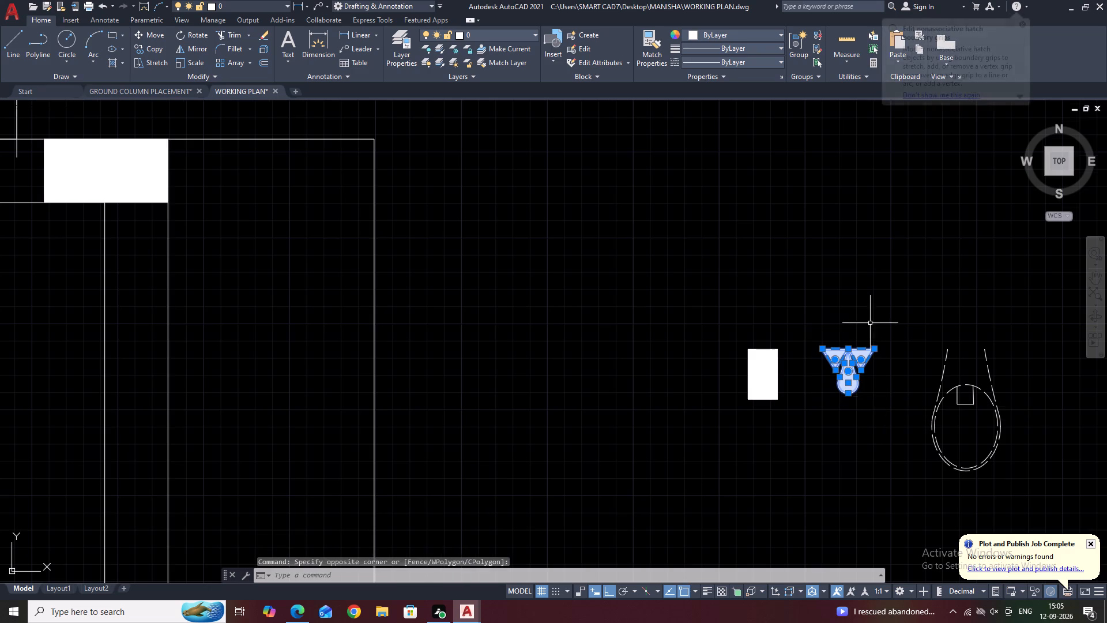
{"action": "middle_click_drag", "start_coordinate": [870, 323], "coordinate": [793, 347]}
{"action": "key", "text": "m"}
{"action": "key", "text": "space"}
{"action": "left_click", "coordinate": [800, 371]}
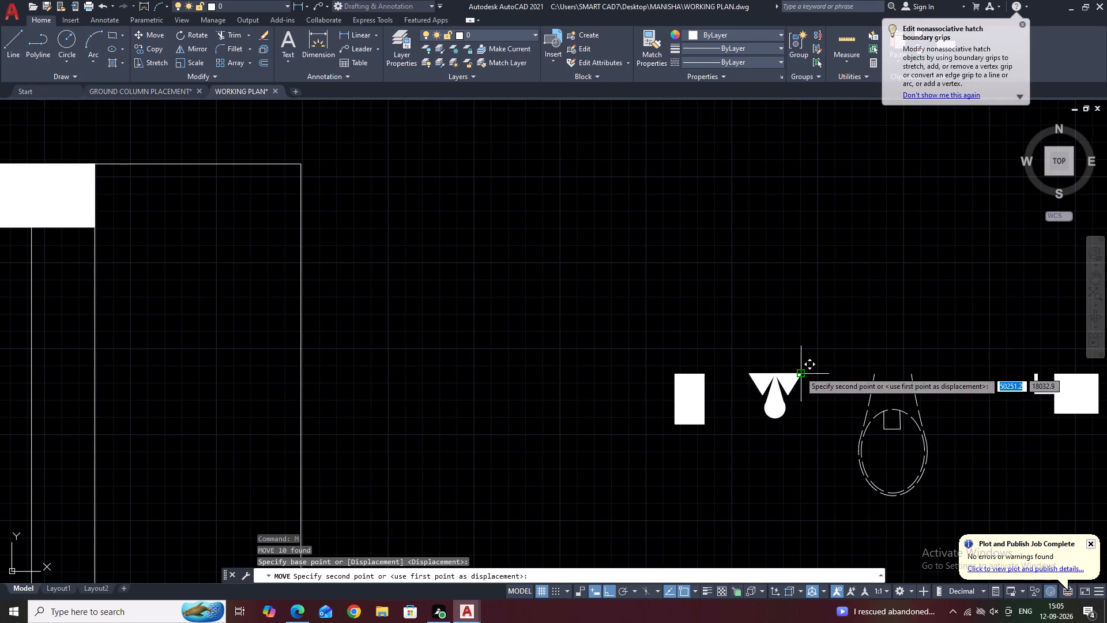
{"action": "scroll", "coordinate": [801, 370], "scroll_direction": "down", "scroll_amount": 1}
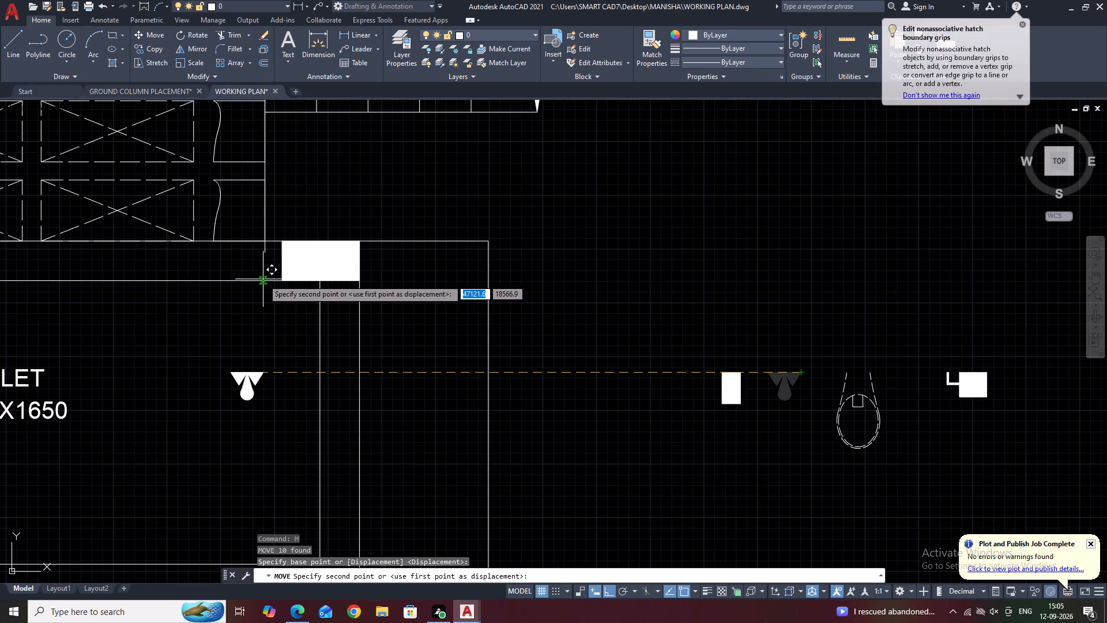
{"action": "left_click", "coordinate": [263, 279]}
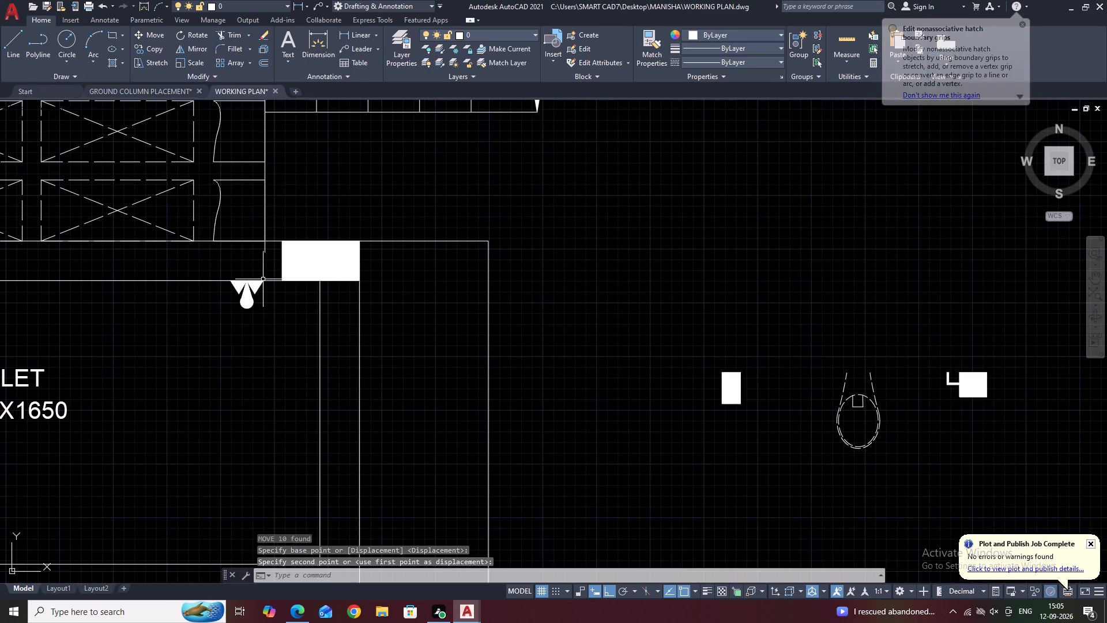
Begin moving the small solid rectangular fixture at the west end of the fixture row.
{"action": "middle_click_drag", "start_coordinate": [718, 392], "coordinate": [736, 403]}
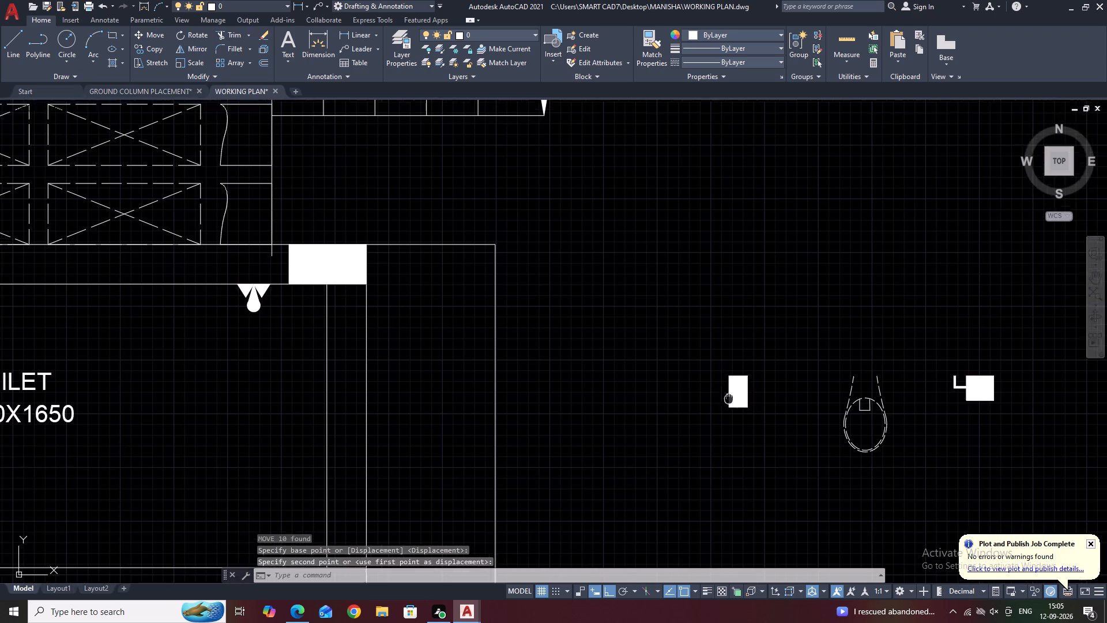
{"action": "middle_click_drag", "start_coordinate": [736, 403], "coordinate": [842, 485]}
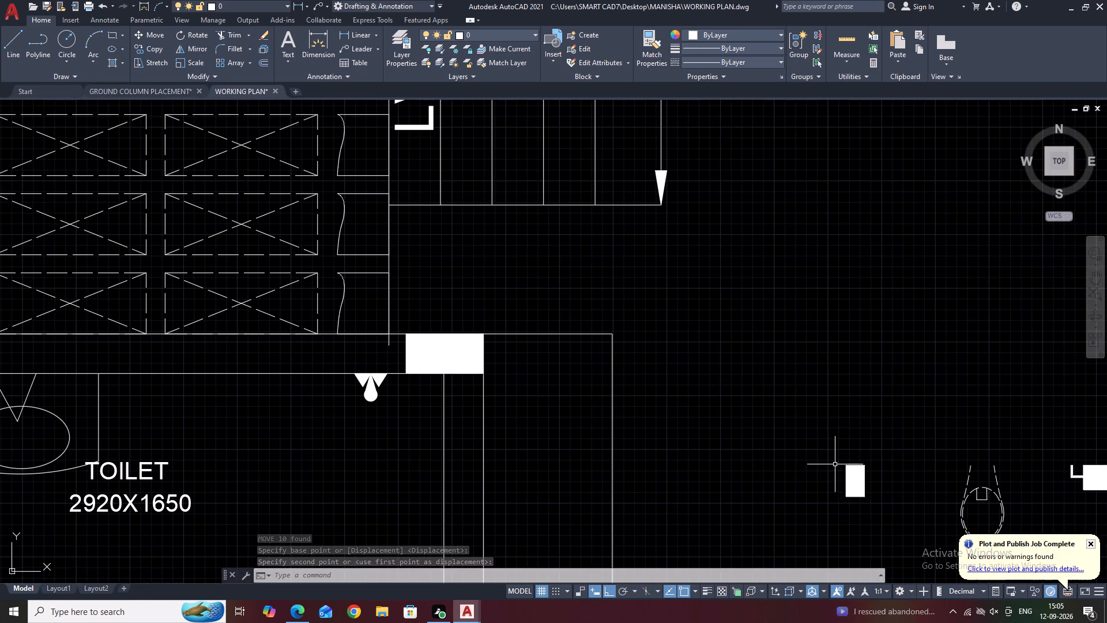
{"action": "left_click", "coordinate": [804, 423]}
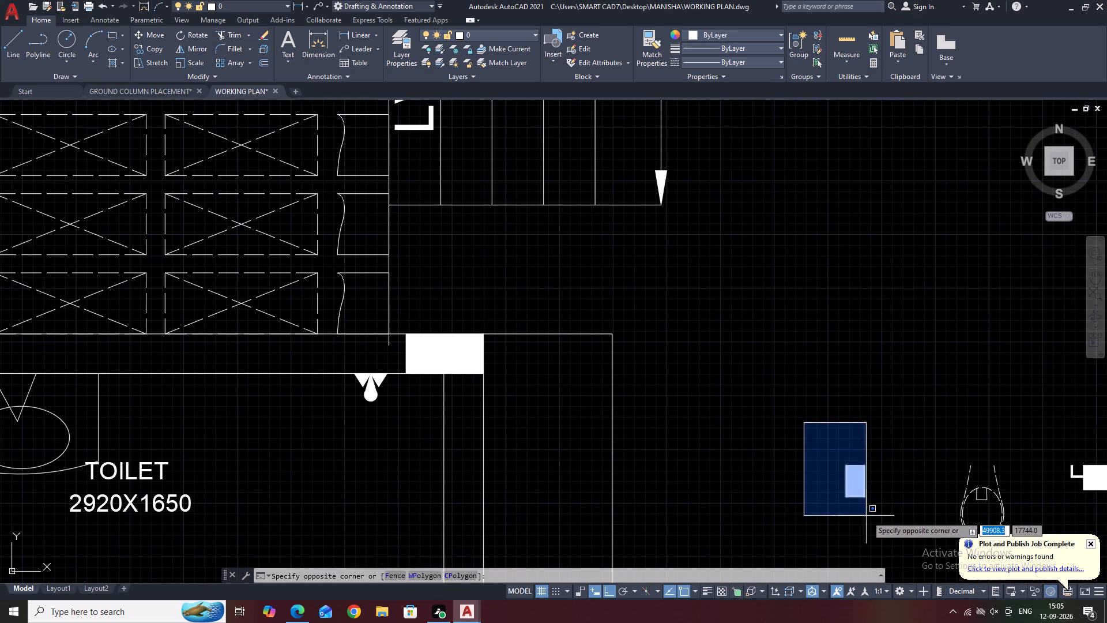
{"action": "left_click", "coordinate": [879, 514]}
{"action": "key", "text": "m"}
{"action": "key", "text": "space"}
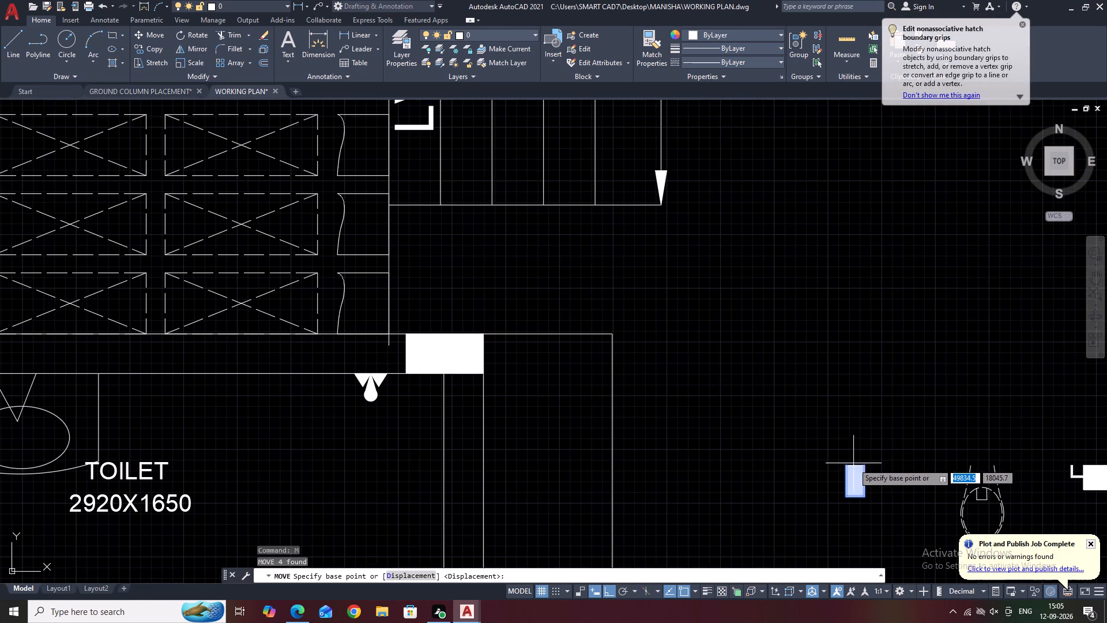
Move the small solid rectangular fixture against the column's south face in the northeast corner of the 2920X1650 toilet.
{"action": "left_click", "coordinate": [862, 464]}
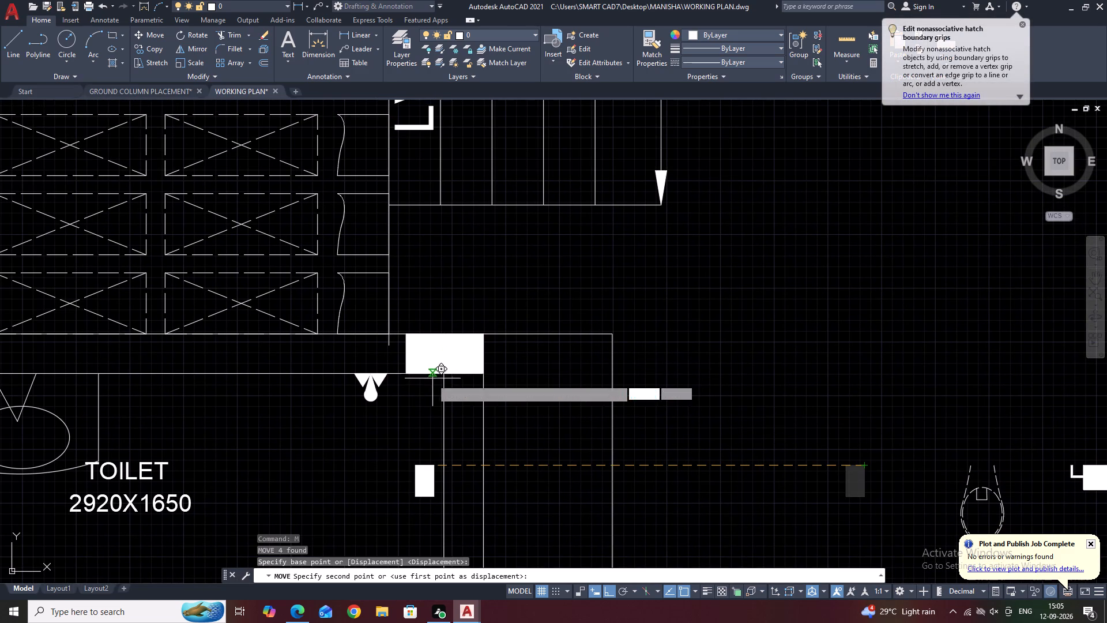
{"action": "left_click", "coordinate": [438, 373]}
{"action": "scroll", "coordinate": [564, 367], "scroll_direction": "down", "scroll_amount": 3}
{"action": "scroll", "coordinate": [656, 395], "scroll_direction": "up", "scroll_amount": 2}
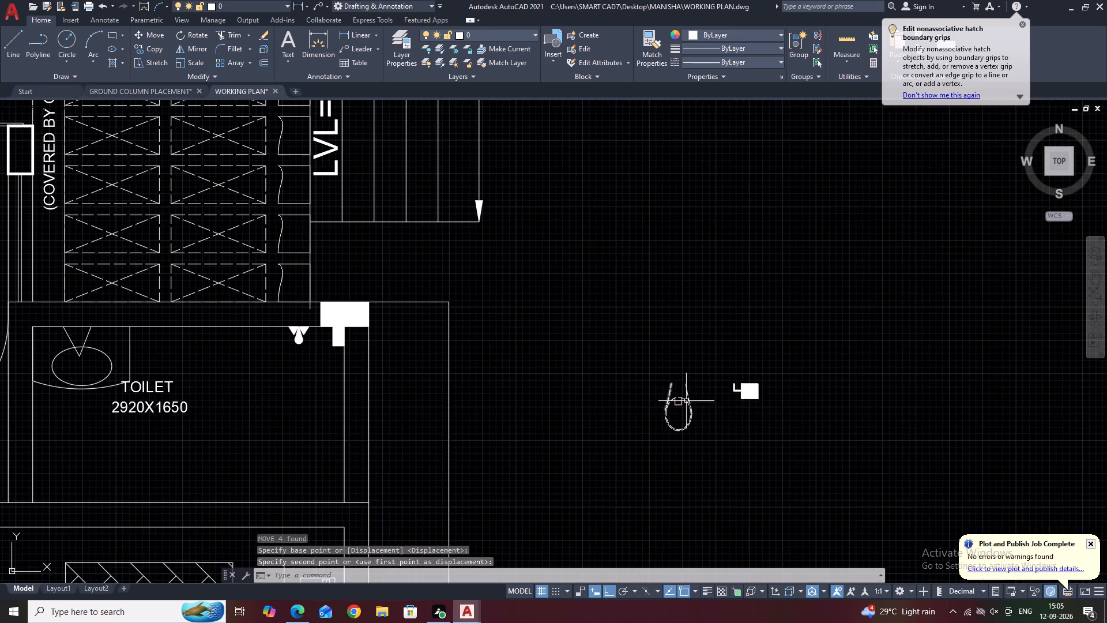
Move the solid square fixture with the L-shaped bracket onto the 2920X1650 toilet's north wall, just east of the washbasin.
{"action": "middle_click_drag", "start_coordinate": [759, 428], "coordinate": [835, 450]}
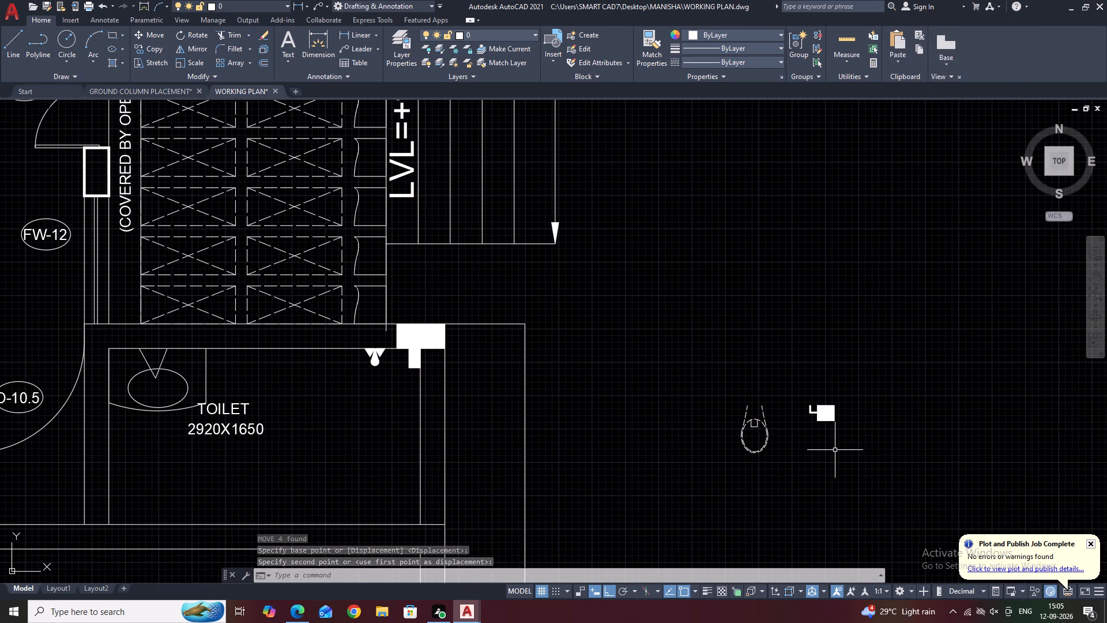
{"action": "left_click_drag", "start_coordinate": [797, 385], "coordinate": [803, 406]}
{"action": "left_click", "coordinate": [873, 460]}
{"action": "type", "text": "M"}
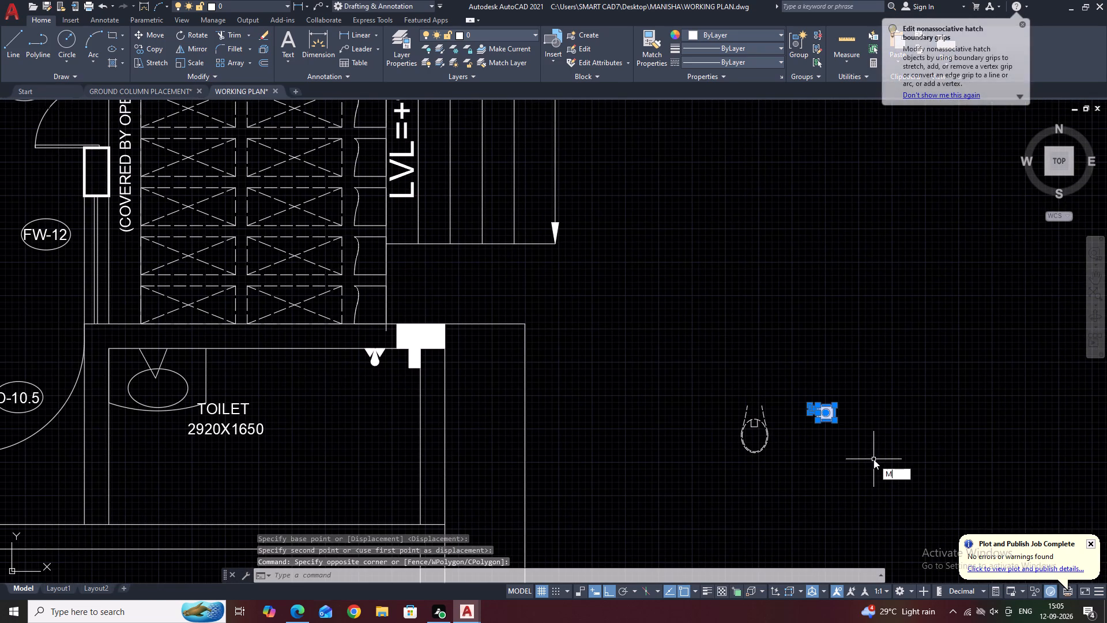
{"action": "key", "text": "space"}
{"action": "left_click", "coordinate": [836, 404]}
{"action": "scroll", "coordinate": [838, 404], "scroll_direction": "down", "scroll_amount": 2}
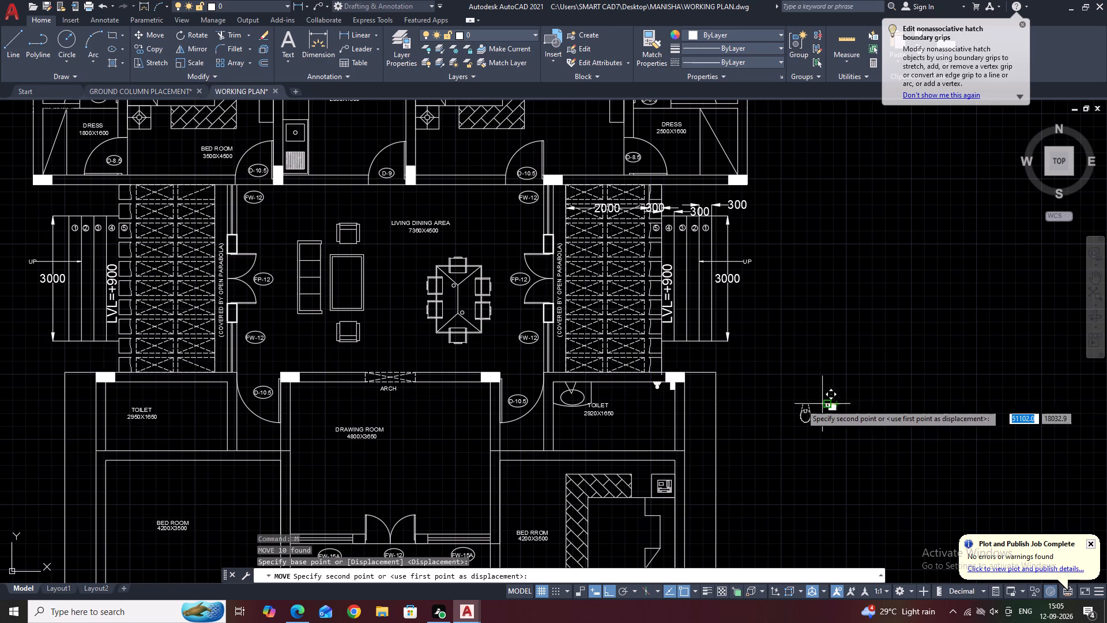
{"action": "scroll", "coordinate": [613, 394], "scroll_direction": "up", "scroll_amount": 2}
{"action": "left_click", "coordinate": [605, 366]}
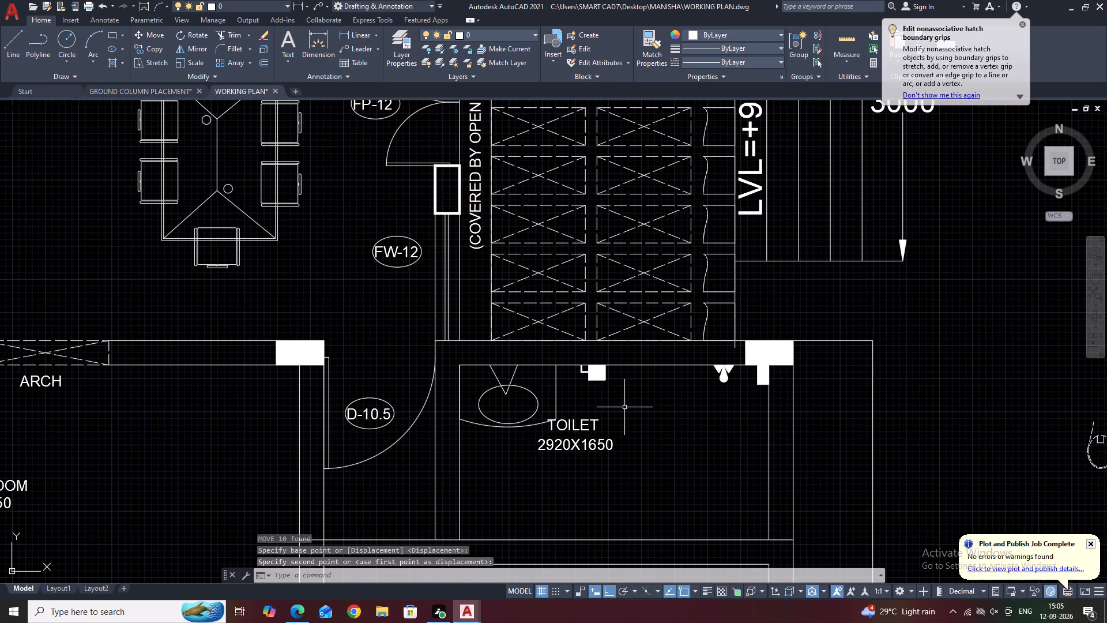
Copy the WC from the fixture row onto the 2920X1650 toilet's north wall, between the square and triangular fixtures.
{"action": "middle_click_drag", "start_coordinate": [753, 361], "coordinate": [628, 309]}
{"action": "middle_click_drag", "start_coordinate": [824, 359], "coordinate": [762, 339]}
{"action": "middle_click_drag", "start_coordinate": [821, 348], "coordinate": [773, 335]}
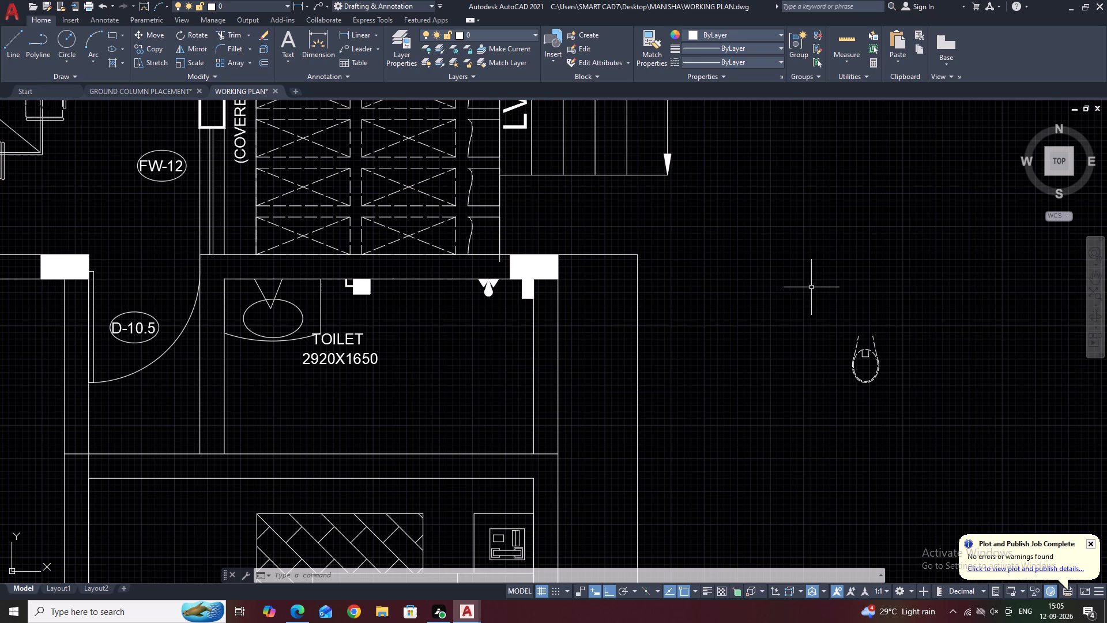
{"action": "left_click", "coordinate": [824, 302]}
{"action": "left_click", "coordinate": [895, 399]}
{"action": "type", "text": "CO"}
{"action": "key", "text": "space"}
{"action": "left_click", "coordinate": [871, 336]}
{"action": "scroll", "coordinate": [873, 336], "scroll_direction": "down", "scroll_amount": 2}
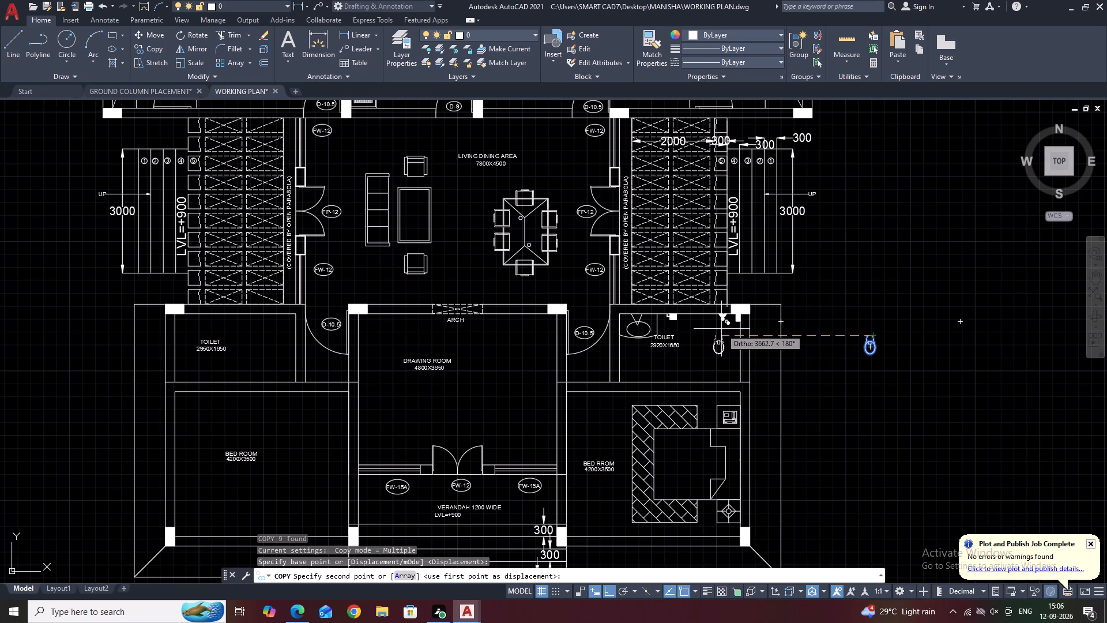
{"action": "scroll", "coordinate": [709, 320], "scroll_direction": "up", "scroll_amount": 1}
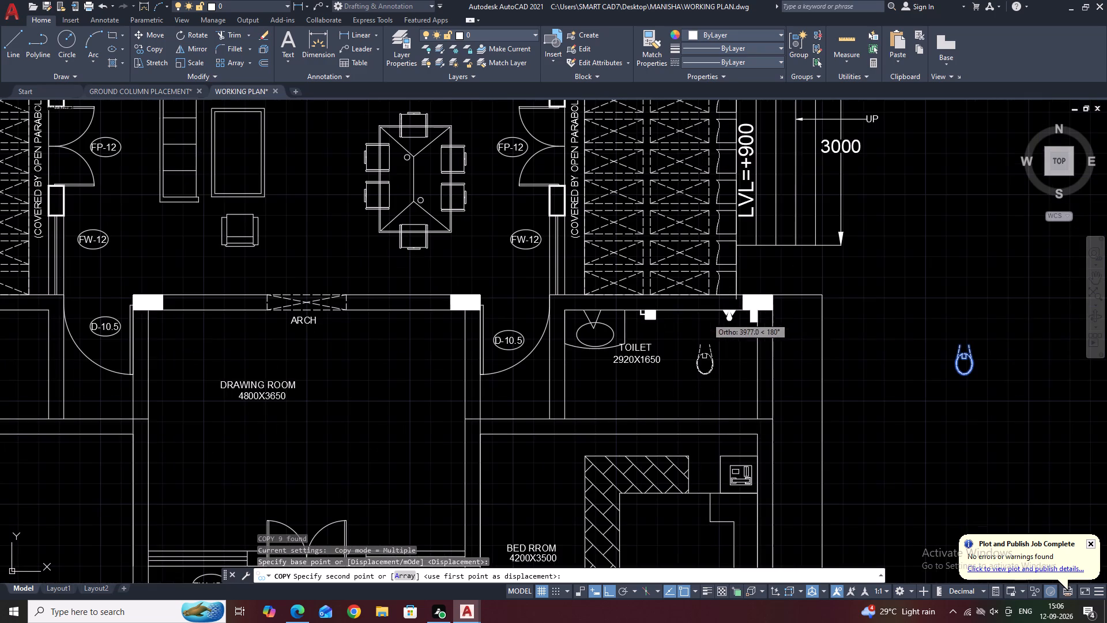
{"action": "left_click", "coordinate": [695, 309]}
{"action": "right_click", "coordinate": [721, 332]}
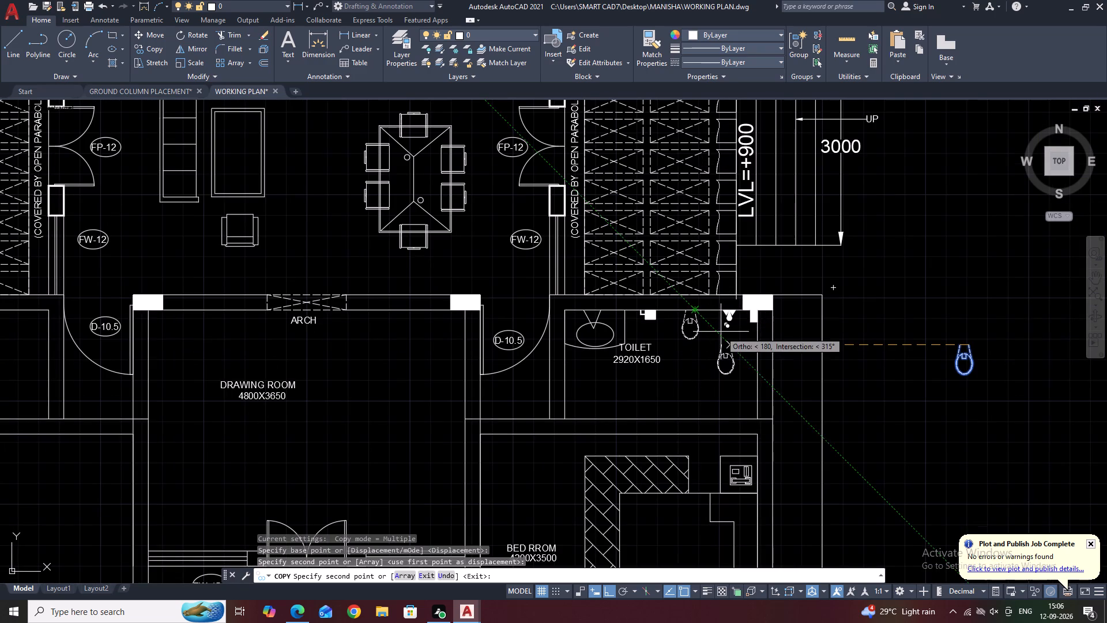
{"action": "left_click", "coordinate": [736, 348]}
Copy the hexagonal number tag from toilet 2 into the eastern part of the 2920X1650 toilet, with ortho off.
{"action": "middle_click_drag", "start_coordinate": [883, 400], "coordinate": [872, 396]}
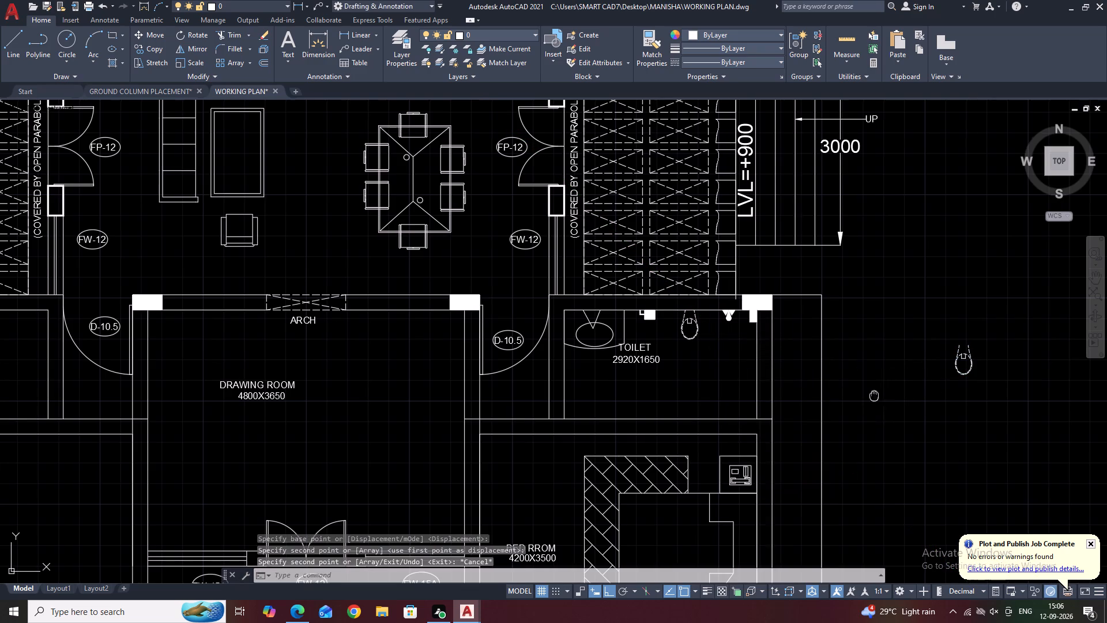
{"action": "middle_click_drag", "start_coordinate": [872, 396], "coordinate": [759, 419]}
{"action": "scroll", "coordinate": [748, 386], "scroll_direction": "down", "scroll_amount": 1}
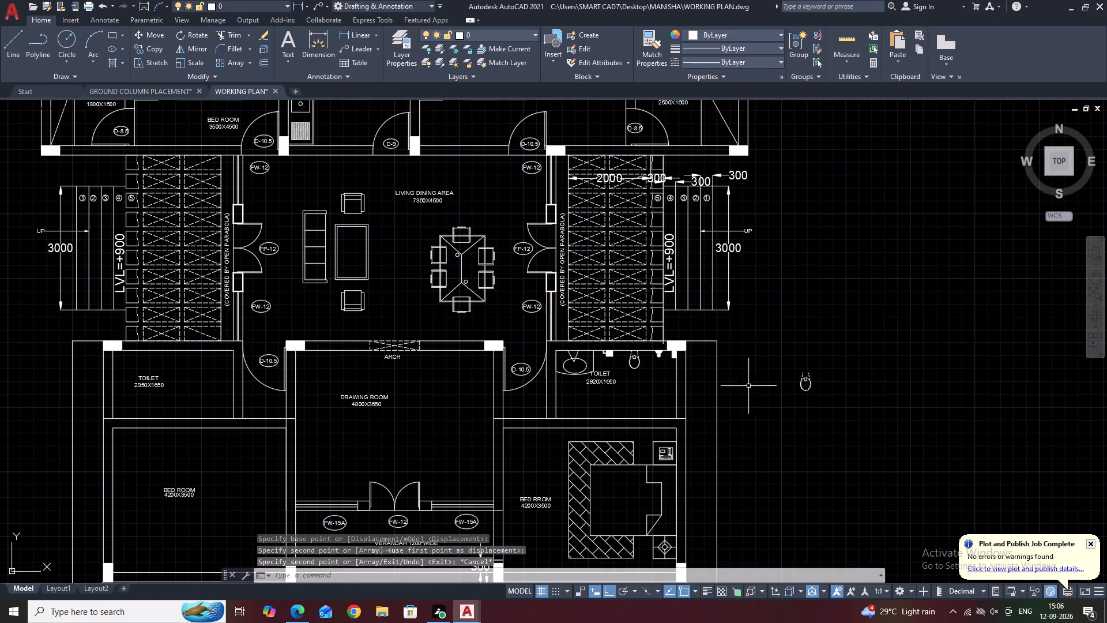
{"action": "middle_click_drag", "start_coordinate": [738, 250], "coordinate": [826, 416]}
{"action": "scroll", "coordinate": [777, 140], "scroll_direction": "up", "scroll_amount": 2}
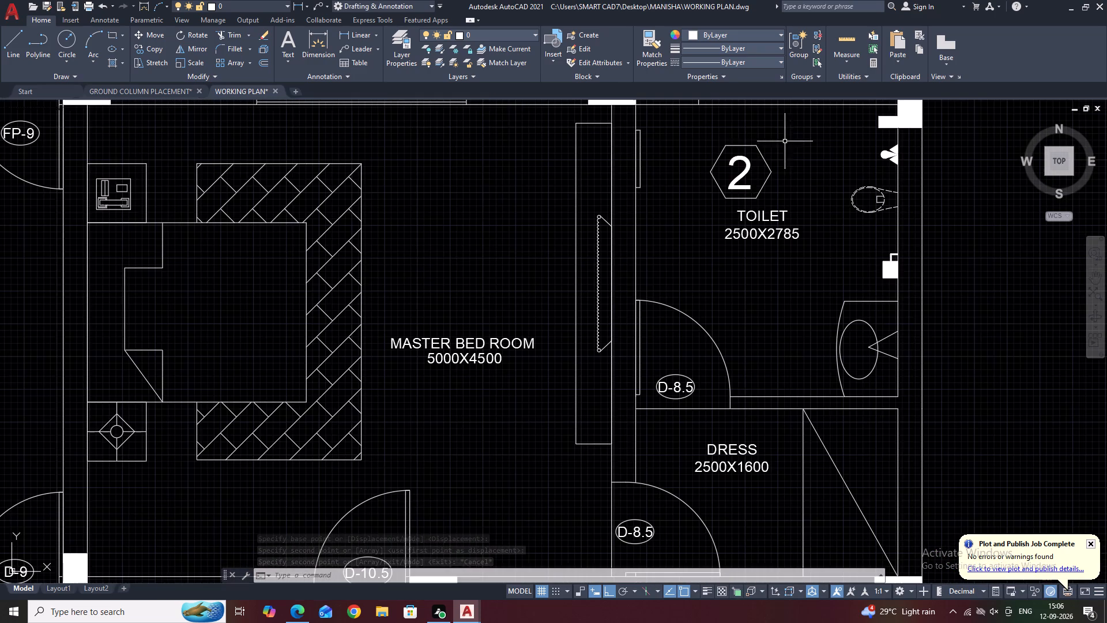
{"action": "left_click", "coordinate": [788, 140]}
{"action": "left_click", "coordinate": [733, 177]}
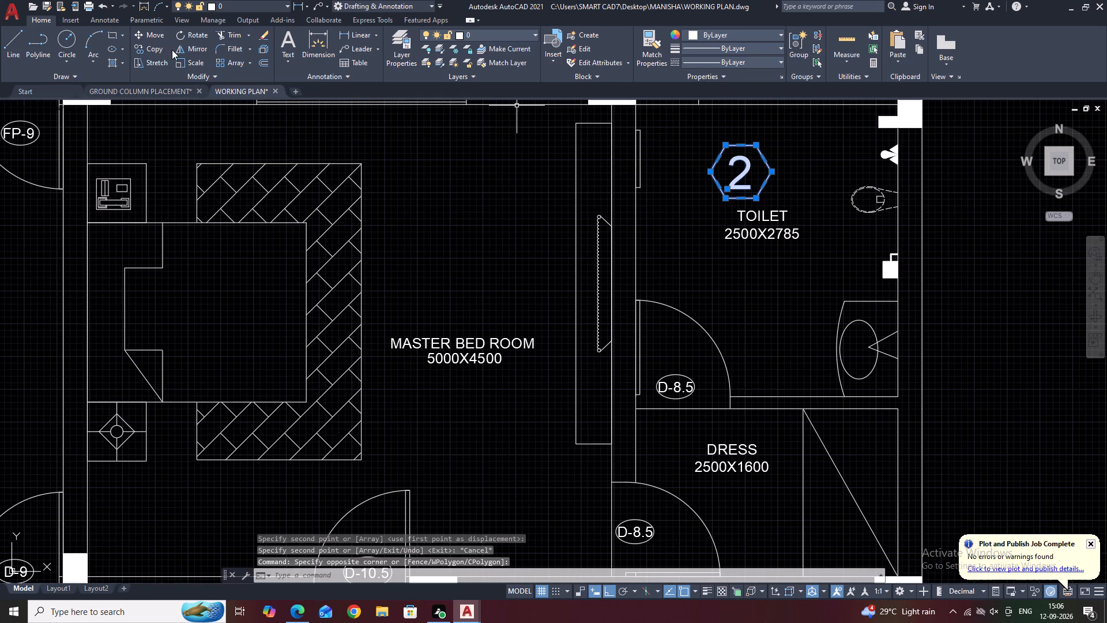
{"action": "left_click", "coordinate": [154, 47]}
{"action": "left_click", "coordinate": [747, 170]}
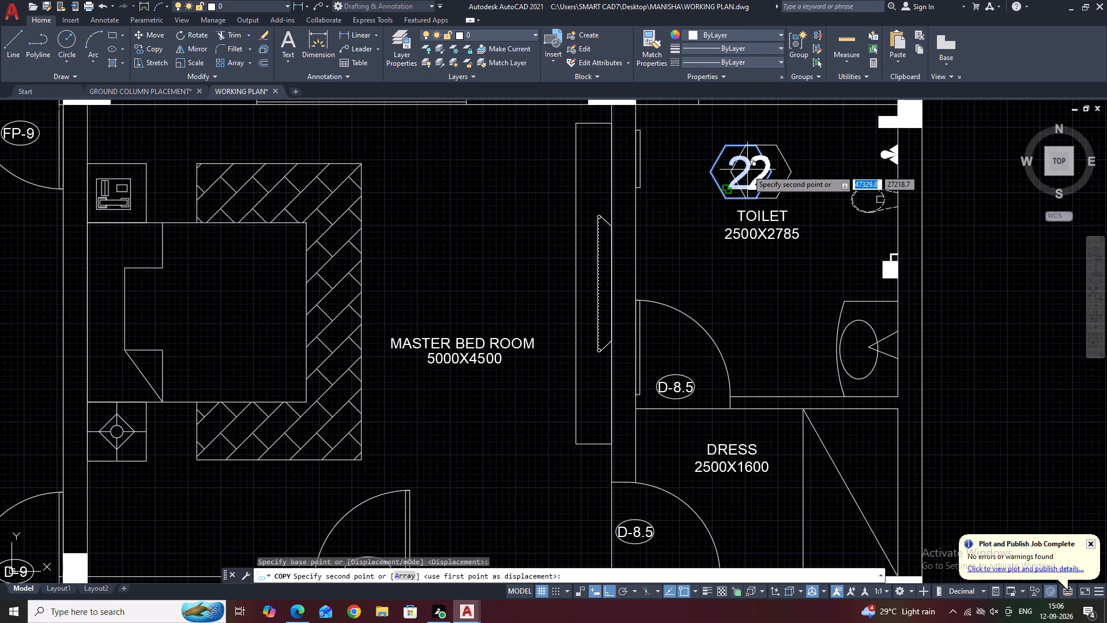
{"action": "scroll", "coordinate": [756, 176], "scroll_direction": "down", "scroll_amount": 4}
{"action": "middle_click_drag", "start_coordinate": [751, 516], "coordinate": [817, 190]}
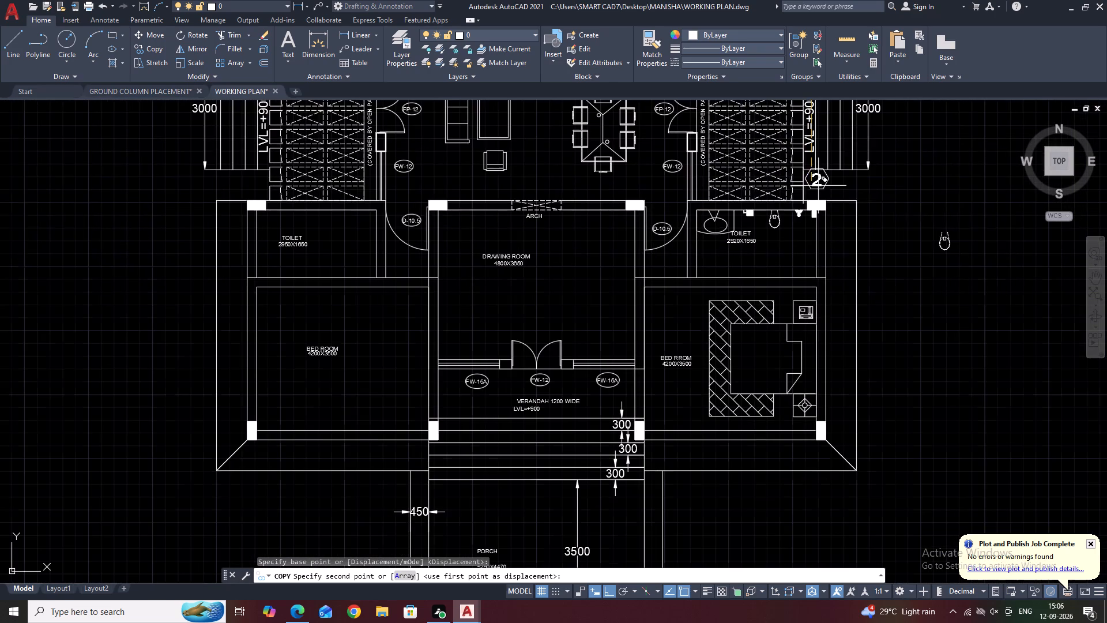
{"action": "scroll", "coordinate": [778, 239], "scroll_direction": "up", "scroll_amount": 2}
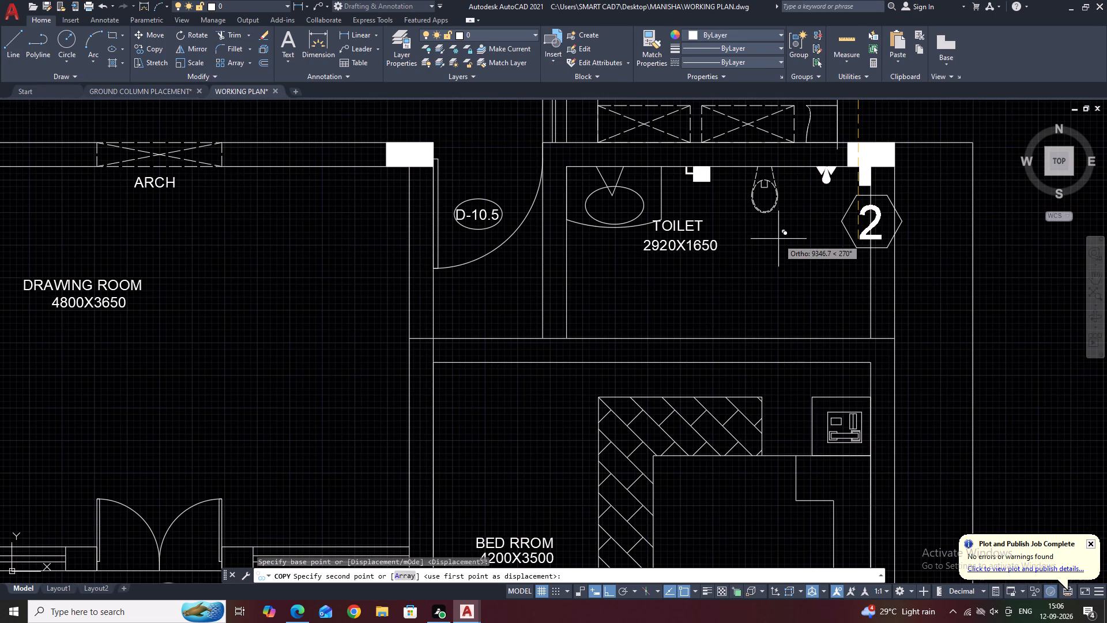
{"action": "key", "text": "F8"}
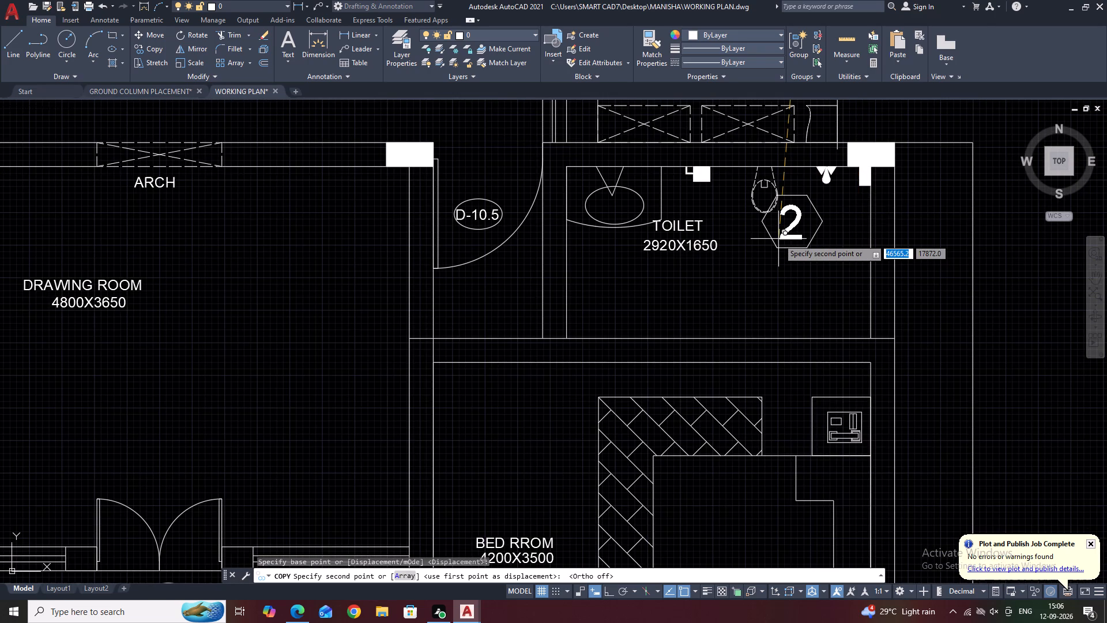
{"action": "left_click", "coordinate": [788, 275]}
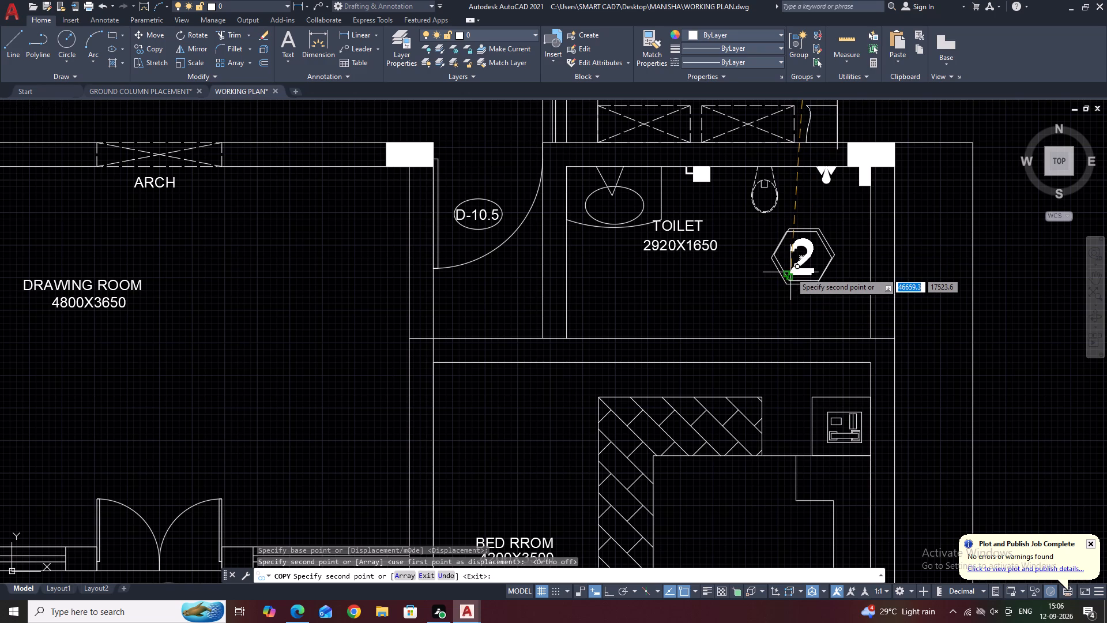
{"action": "right_click", "coordinate": [790, 272]}
{"action": "left_click", "coordinate": [808, 291]}
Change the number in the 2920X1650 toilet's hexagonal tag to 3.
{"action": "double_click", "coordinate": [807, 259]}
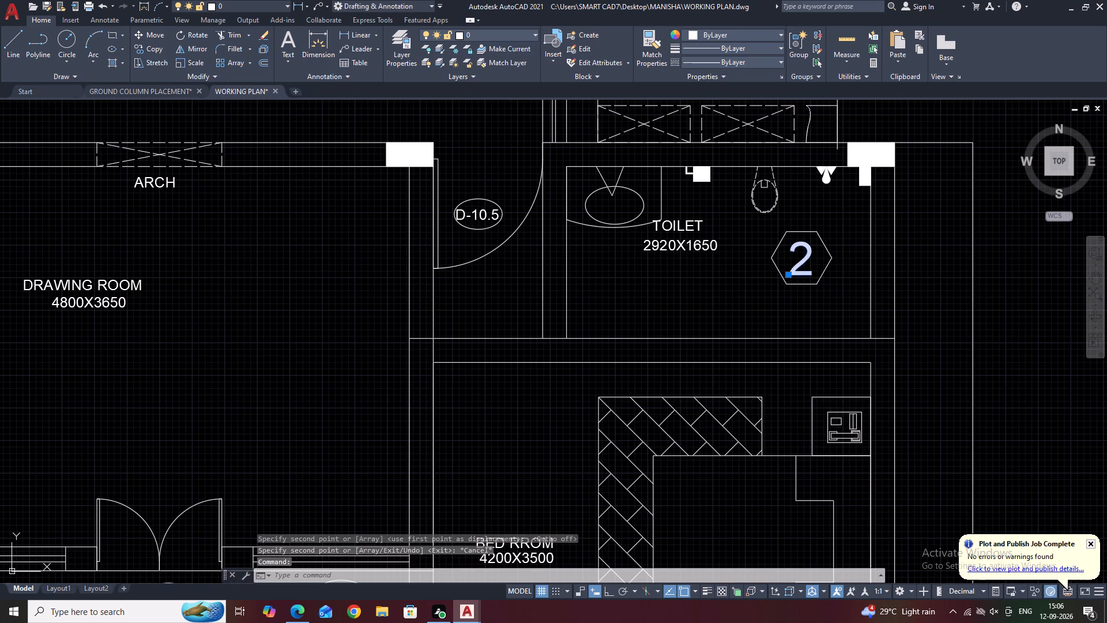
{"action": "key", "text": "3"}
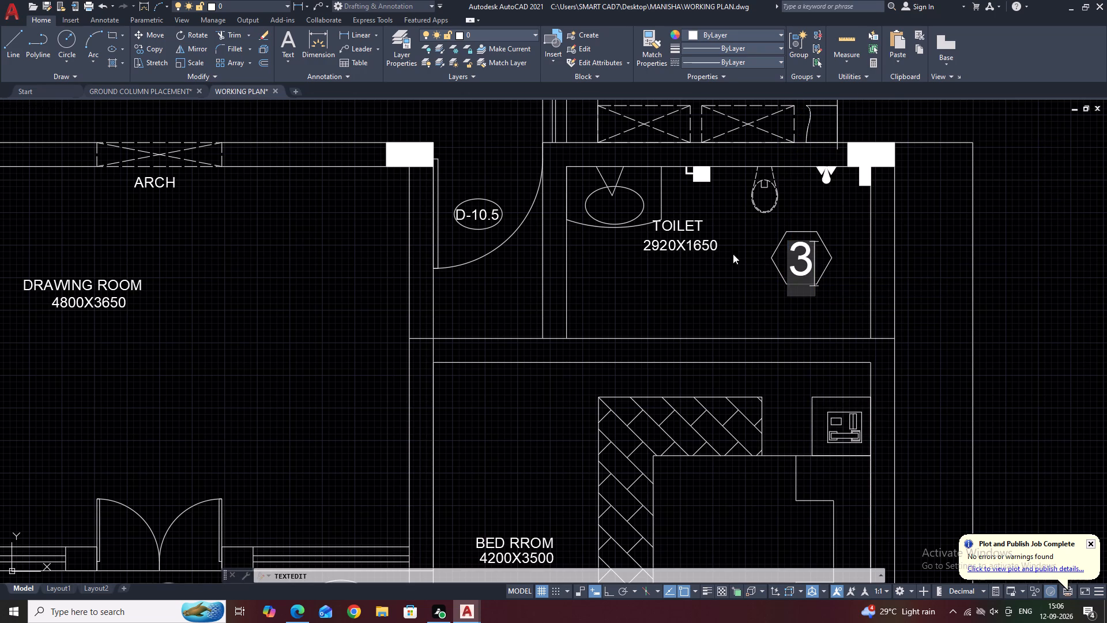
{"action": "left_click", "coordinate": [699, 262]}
Change the number in the 2920X1650 toilet's hexagonal tag to 4.
{"action": "scroll", "coordinate": [811, 269], "scroll_direction": "down", "scroll_amount": 1}
{"action": "middle_click_drag", "start_coordinate": [817, 291], "coordinate": [885, 358]}
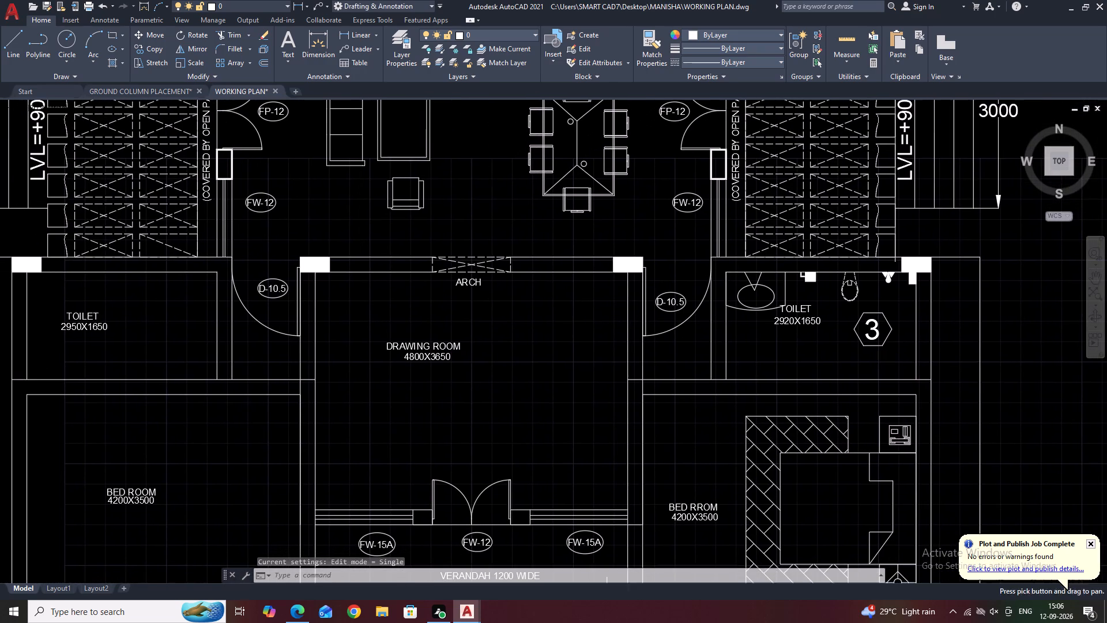
{"action": "double_click", "coordinate": [874, 324]}
{"action": "double_click", "coordinate": [875, 326]}
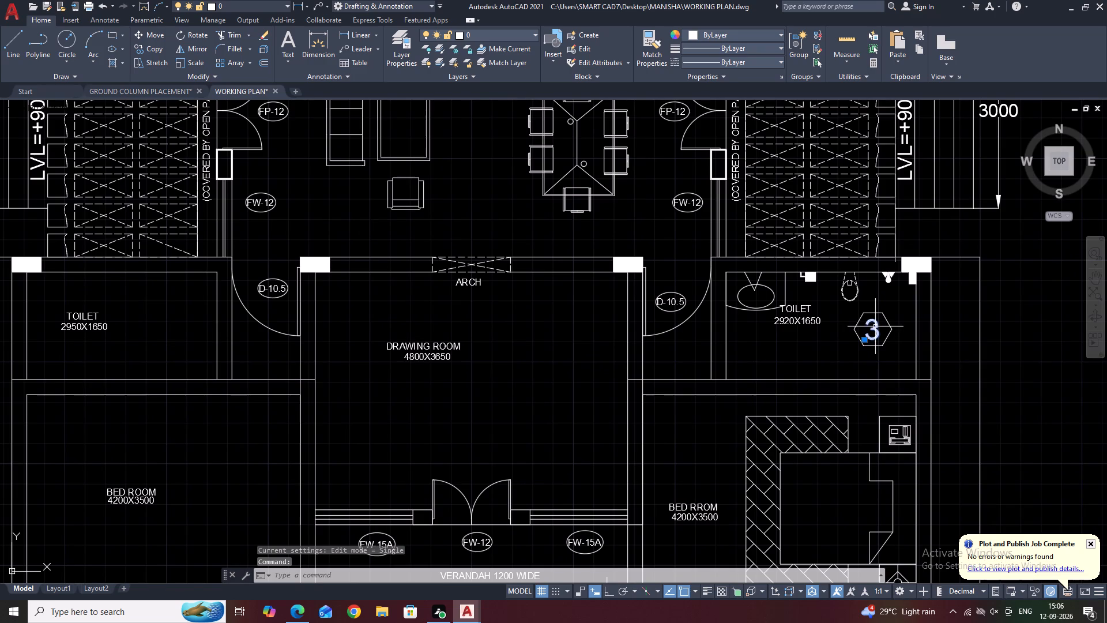
{"action": "key", "text": "4"}
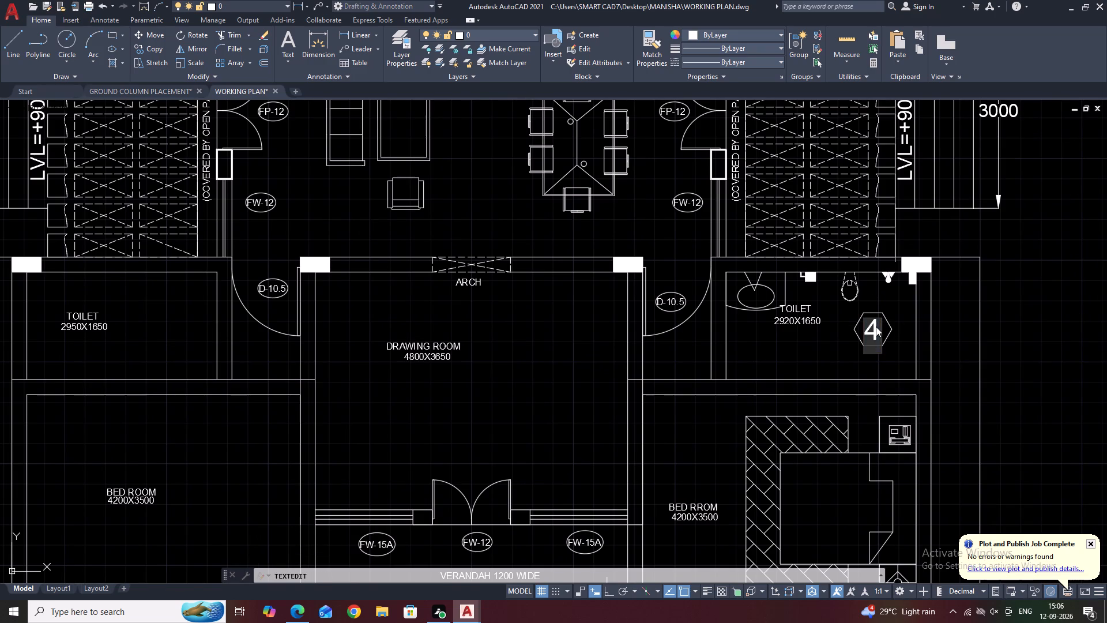
{"action": "left_click", "coordinate": [824, 350]}
Copy the D-8.5 door between toilet 2 and the DRESS room to the west end of toilet 4's south wall.
{"action": "middle_click_drag", "start_coordinate": [952, 384], "coordinate": [976, 318]}
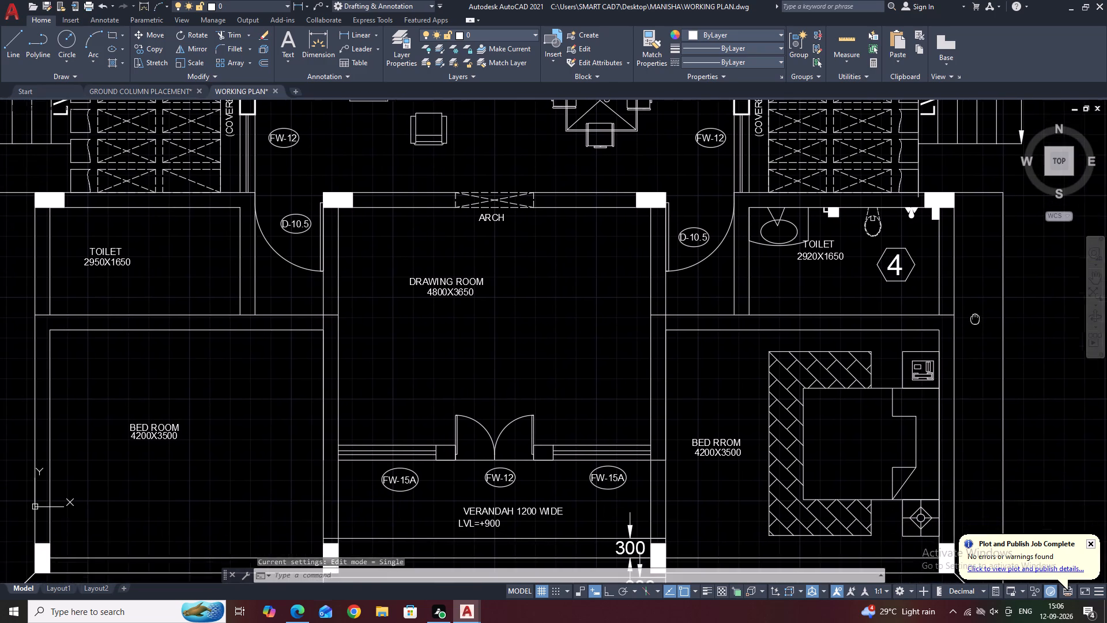
{"action": "middle_click_drag", "start_coordinate": [976, 318], "coordinate": [977, 313]}
{"action": "middle_click_drag", "start_coordinate": [809, 261], "coordinate": [829, 321]}
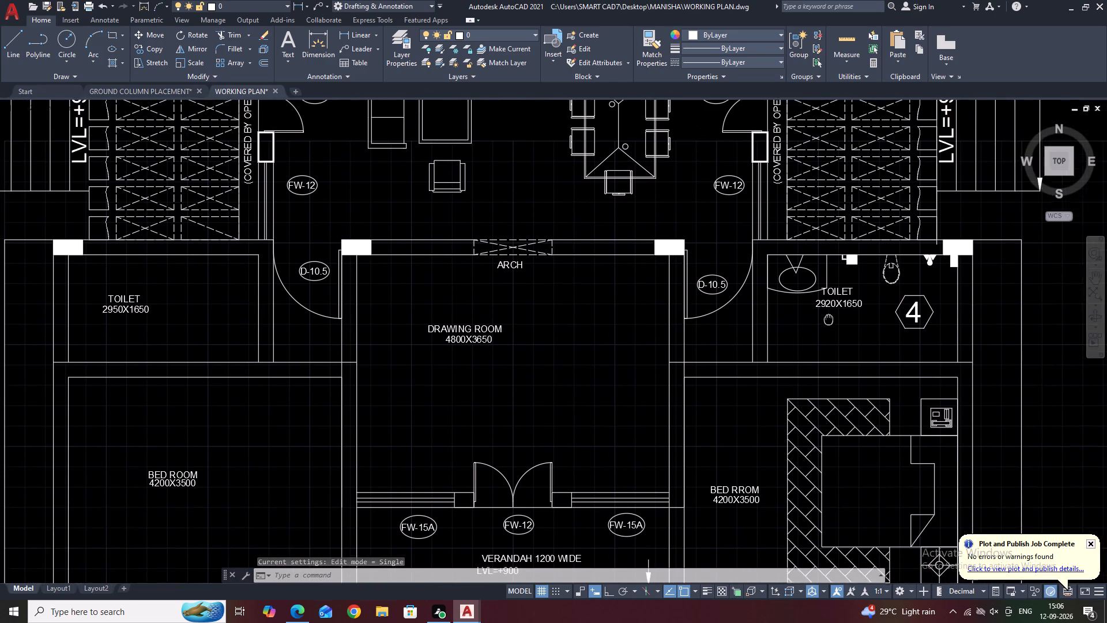
{"action": "middle_click_drag", "start_coordinate": [829, 321], "coordinate": [836, 325]}
{"action": "scroll", "coordinate": [755, 222], "scroll_direction": "down", "scroll_amount": 2}
{"action": "middle_click_drag", "start_coordinate": [785, 200], "coordinate": [786, 250]}
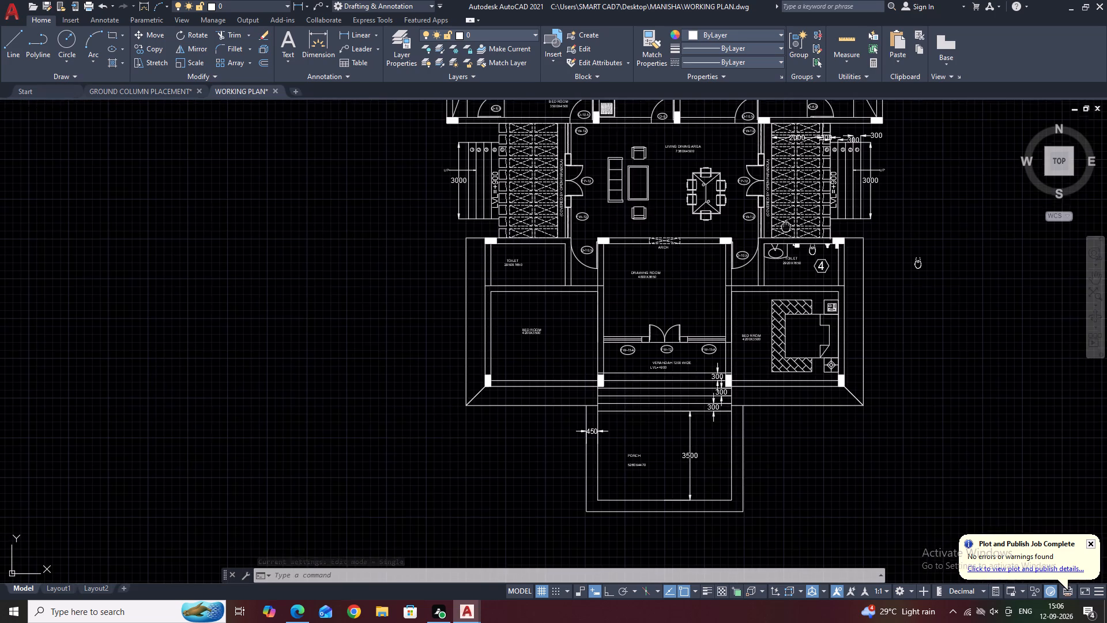
{"action": "middle_click_drag", "start_coordinate": [786, 250], "coordinate": [795, 321]}
{"action": "scroll", "coordinate": [839, 175], "scroll_direction": "up", "scroll_amount": 3}
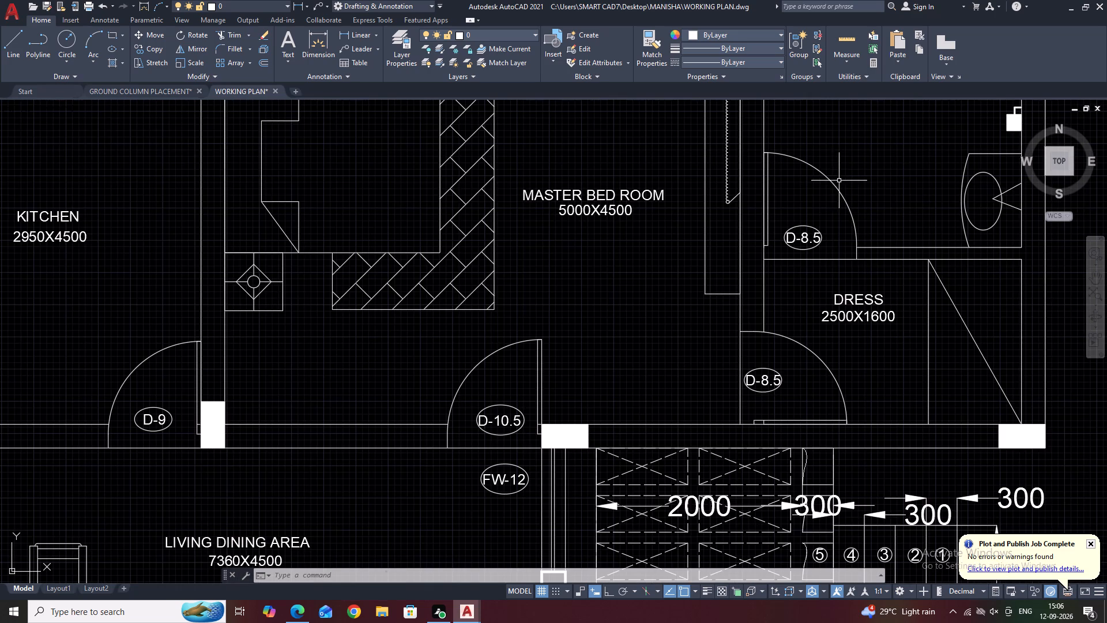
{"action": "left_click", "coordinate": [839, 181]}
{"action": "left_click", "coordinate": [818, 193]}
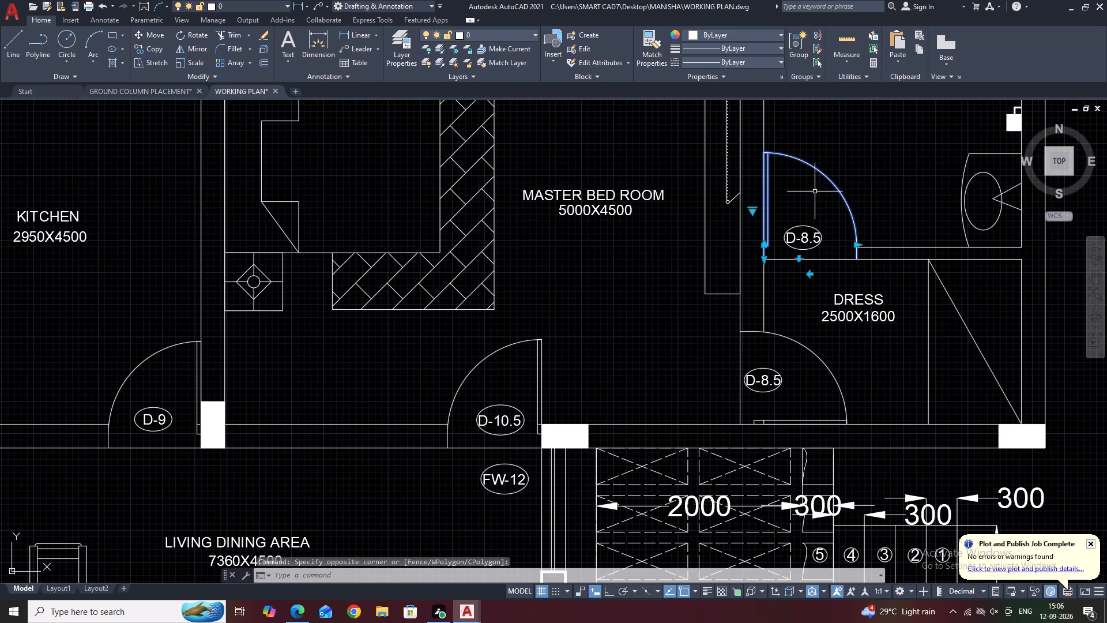
{"action": "left_click", "coordinate": [156, 49]}
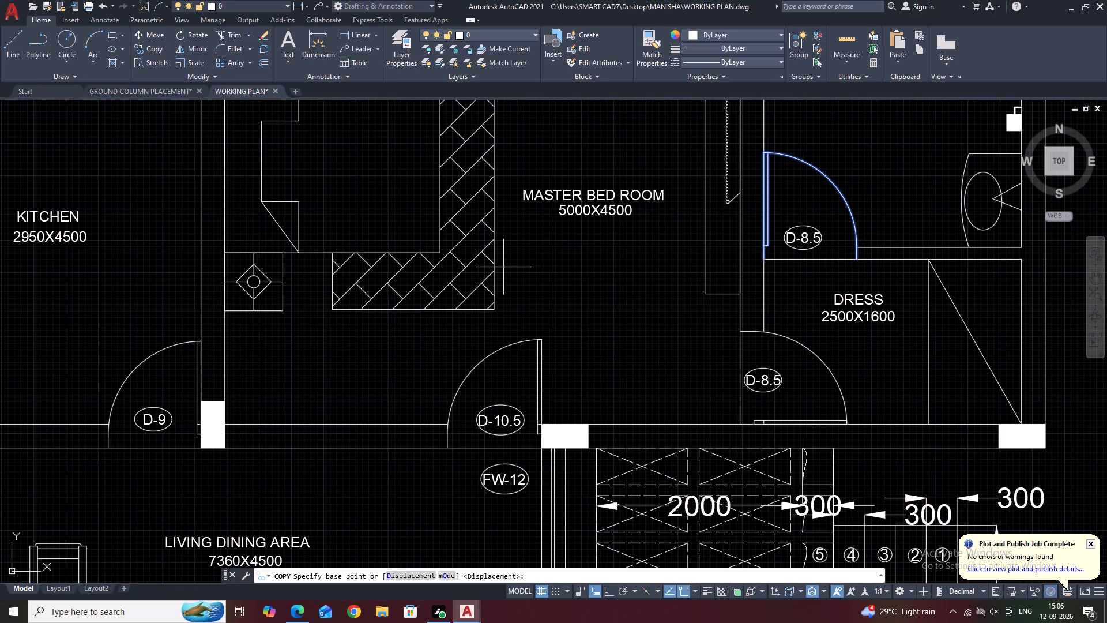
{"action": "left_click", "coordinate": [765, 261]}
{"action": "scroll", "coordinate": [765, 261], "scroll_direction": "down", "scroll_amount": 2}
{"action": "scroll", "coordinate": [774, 350], "scroll_direction": "down", "scroll_amount": 1}
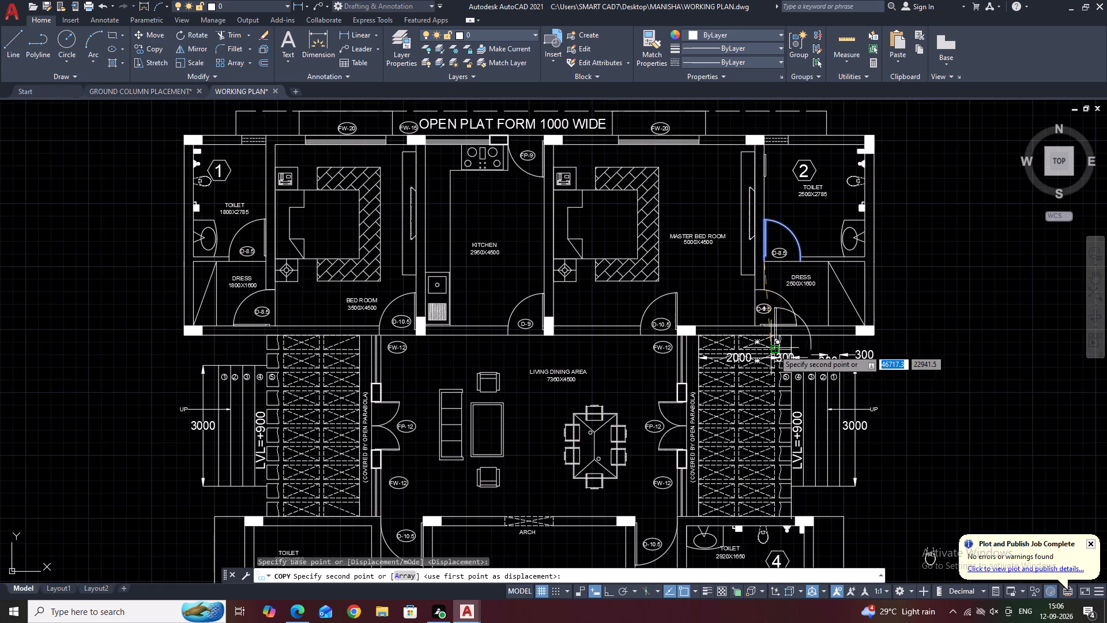
{"action": "scroll", "coordinate": [774, 350], "scroll_direction": "down", "scroll_amount": 2}
{"action": "scroll", "coordinate": [759, 412], "scroll_direction": "up", "scroll_amount": 4}
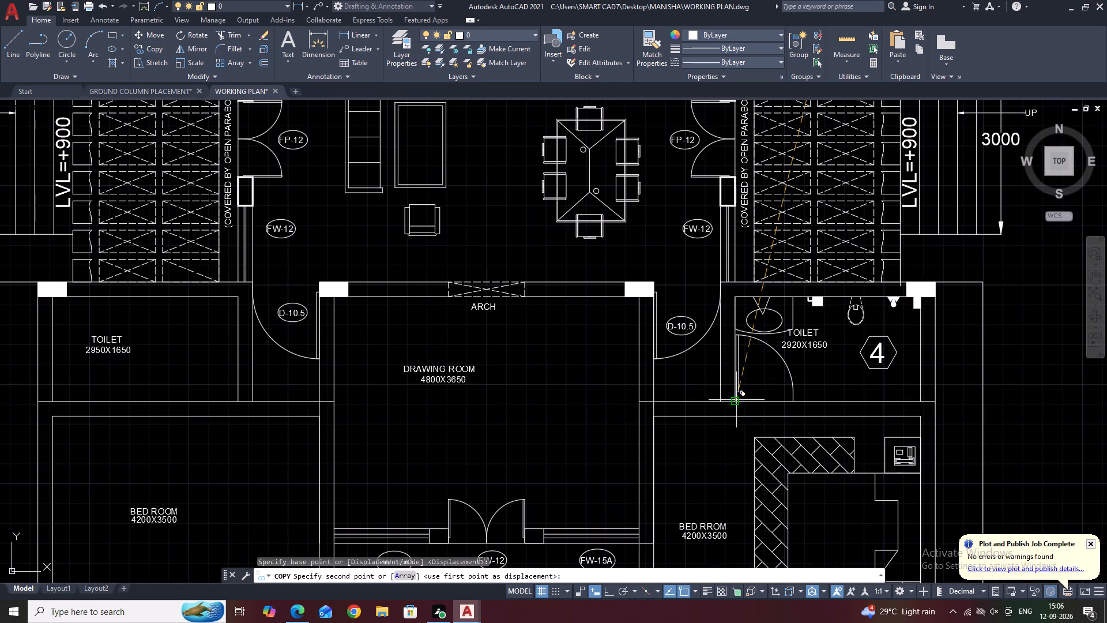
{"action": "left_click", "coordinate": [739, 419]}
{"action": "right_click", "coordinate": [749, 403]}
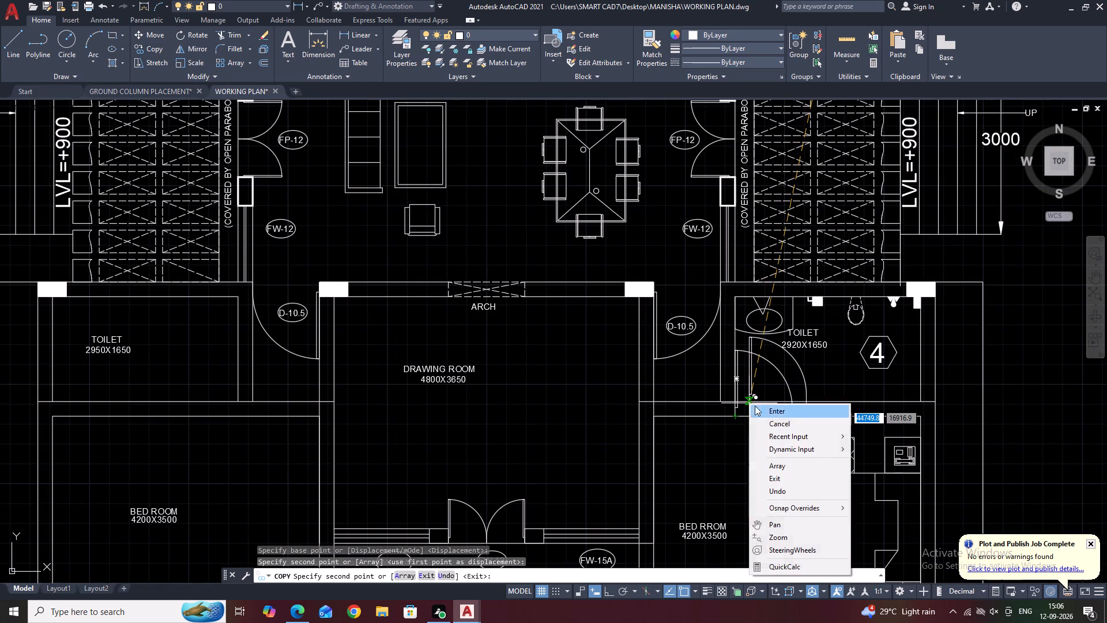
{"action": "left_click", "coordinate": [765, 424]}
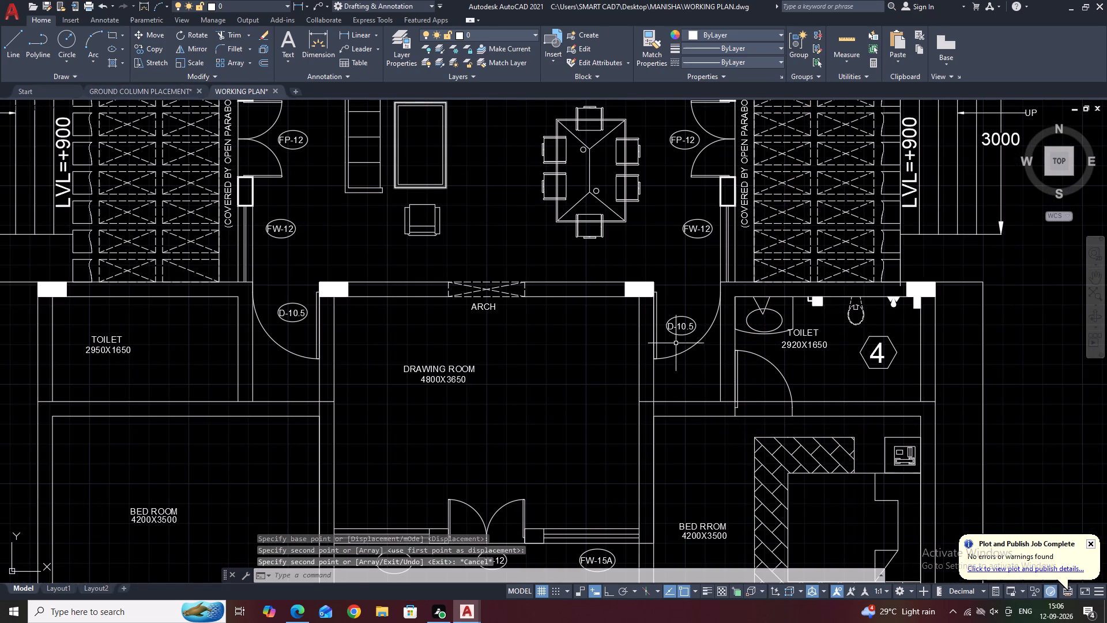
{"action": "middle_click_drag", "start_coordinate": [742, 392], "coordinate": [782, 370]}
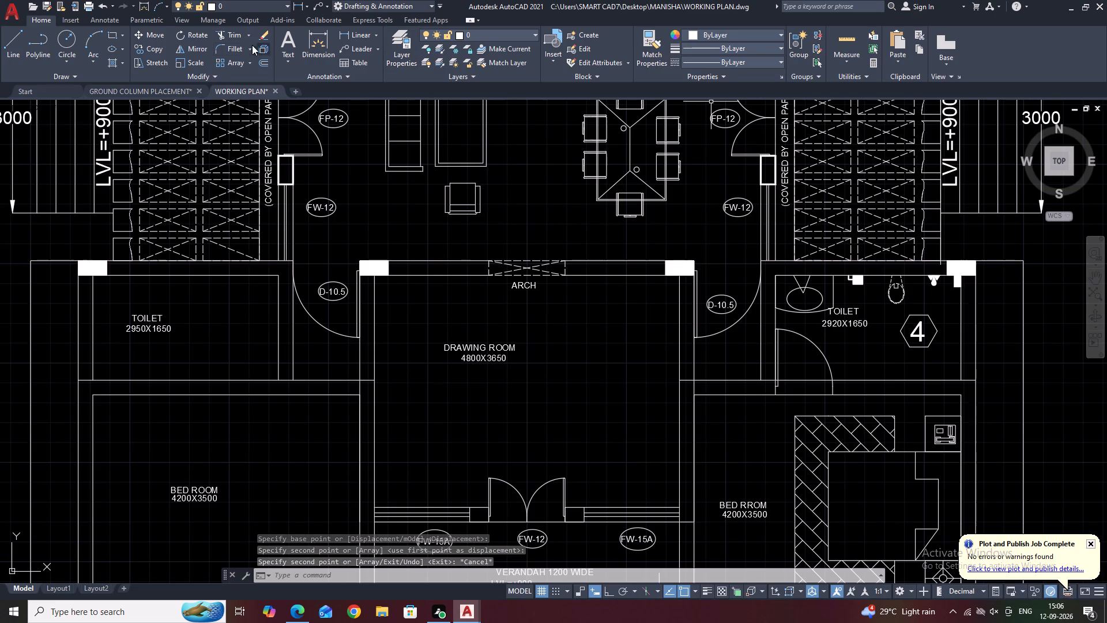
Trim the south wall line of toilet 4 across the new door opening.
{"action": "left_click", "coordinate": [234, 35]}
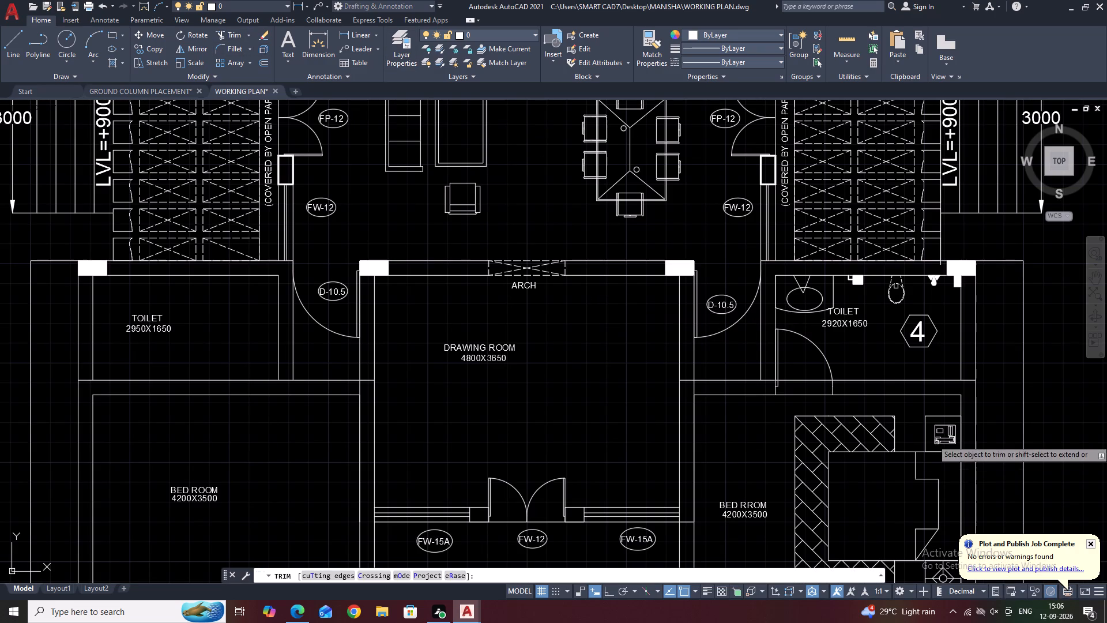
{"action": "left_click", "coordinate": [798, 381]}
{"action": "right_click", "coordinate": [796, 374]}
{"action": "left_click", "coordinate": [815, 396]}
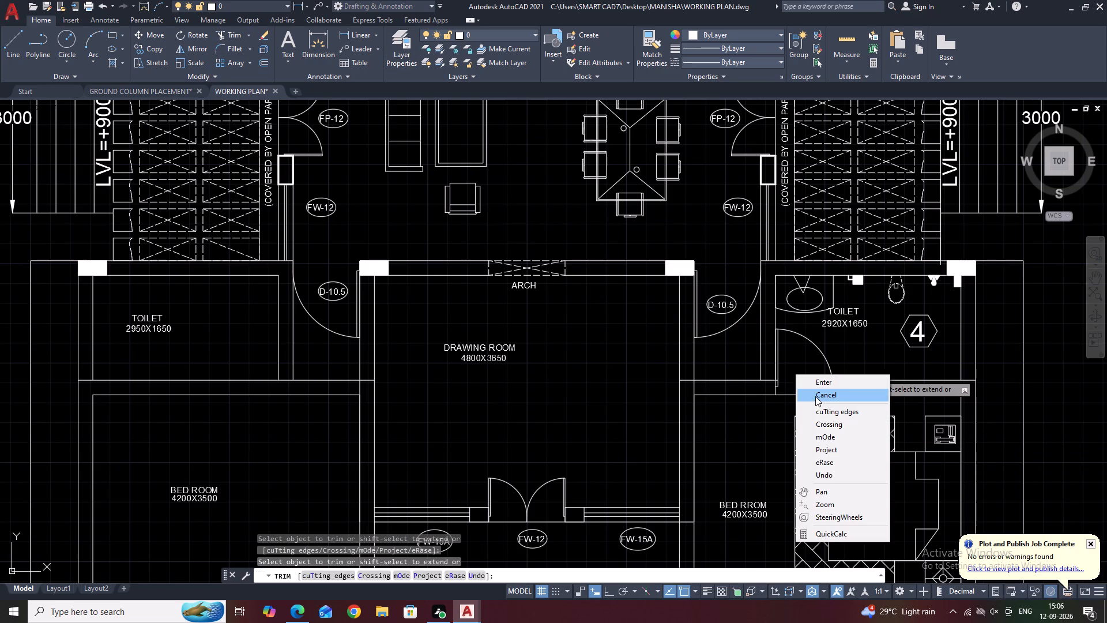
Copy the D-8.5 tag from the 1800X1600 DRESS room door to toilet 4's door opening.
{"action": "middle_click_drag", "start_coordinate": [860, 341], "coordinate": [805, 362]}
{"action": "middle_click_drag", "start_coordinate": [816, 365], "coordinate": [839, 323]}
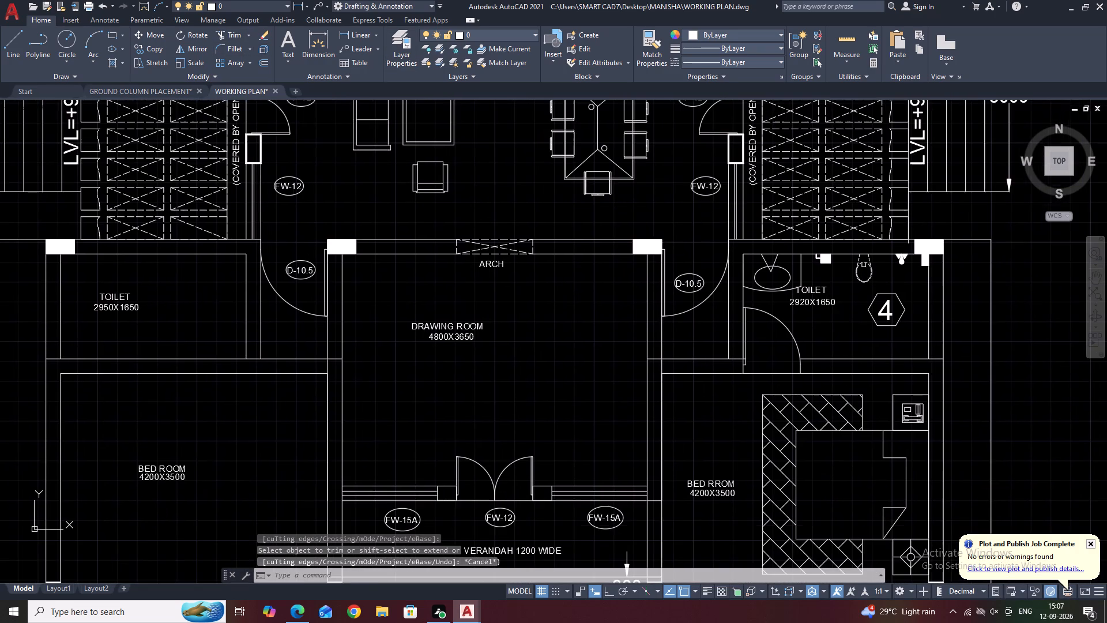
{"action": "middle_click_drag", "start_coordinate": [839, 323], "coordinate": [847, 288]}
{"action": "middle_click_drag", "start_coordinate": [715, 175], "coordinate": [714, 174]}
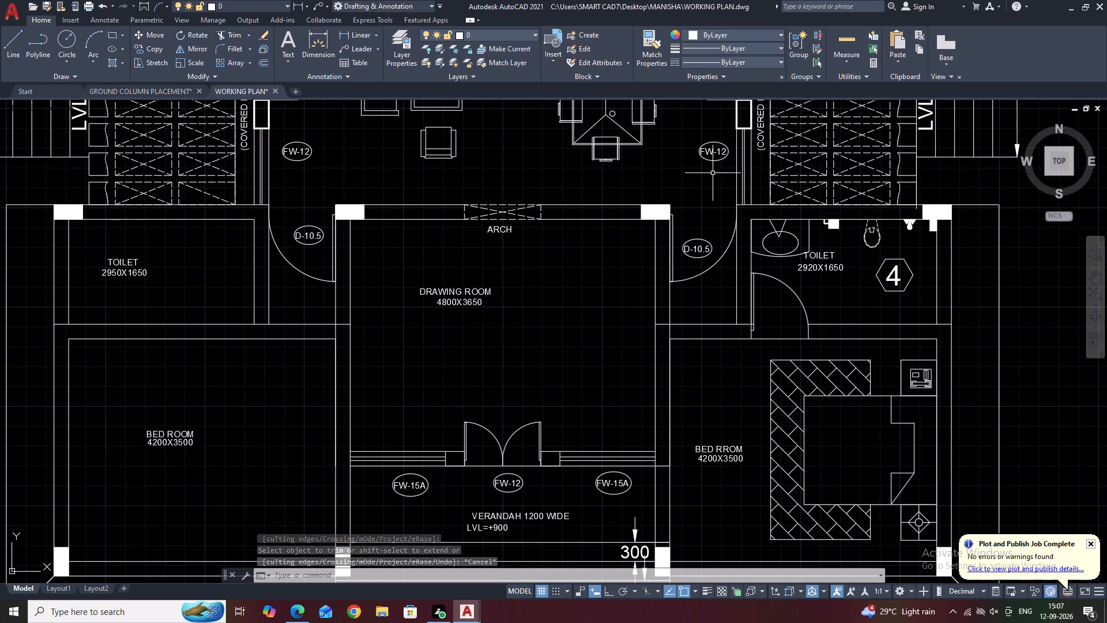
{"action": "middle_click_drag", "start_coordinate": [714, 174], "coordinate": [820, 434]}
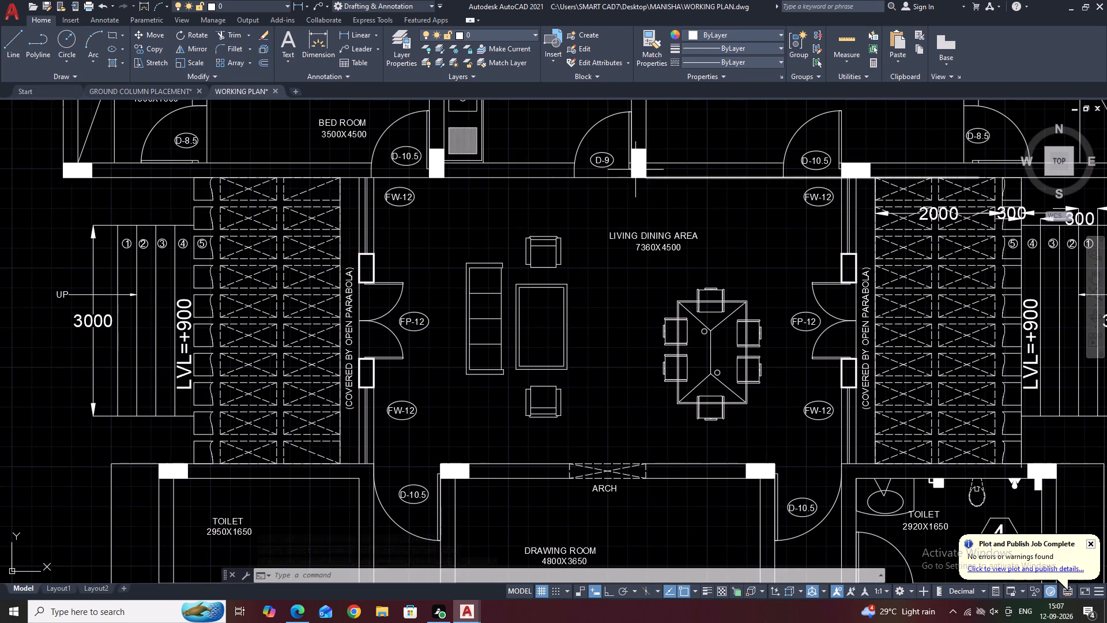
{"action": "scroll", "coordinate": [190, 133], "scroll_direction": "up", "scroll_amount": 1}
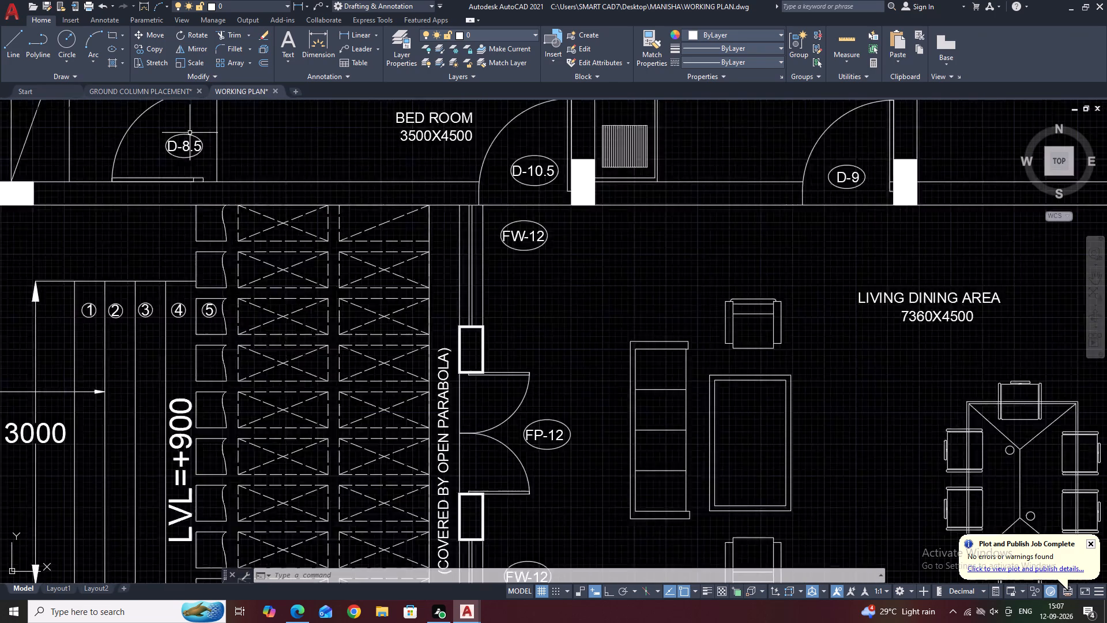
{"action": "scroll", "coordinate": [189, 132], "scroll_direction": "up", "scroll_amount": 1}
{"action": "left_click", "coordinate": [190, 122]}
{"action": "left_click", "coordinate": [167, 171]}
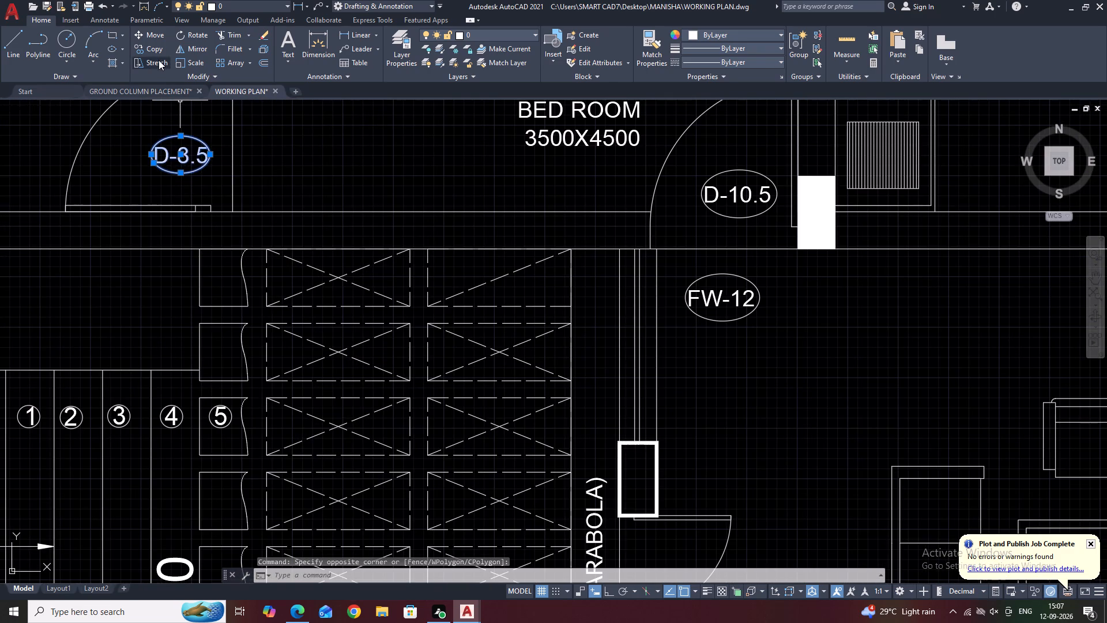
{"action": "left_click", "coordinate": [156, 48]}
{"action": "left_click", "coordinate": [187, 152]}
{"action": "scroll", "coordinate": [244, 156], "scroll_direction": "down", "scroll_amount": 6}
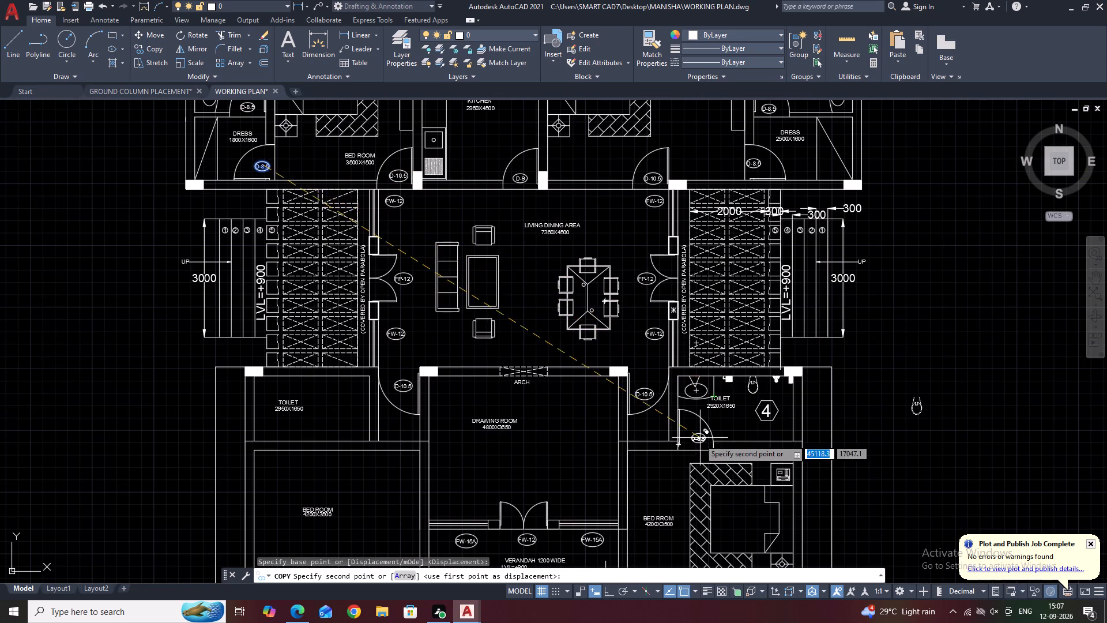
{"action": "scroll", "coordinate": [706, 451], "scroll_direction": "up", "scroll_amount": 3}
{"action": "left_click", "coordinate": [665, 412]}
{"action": "right_click", "coordinate": [668, 409]}
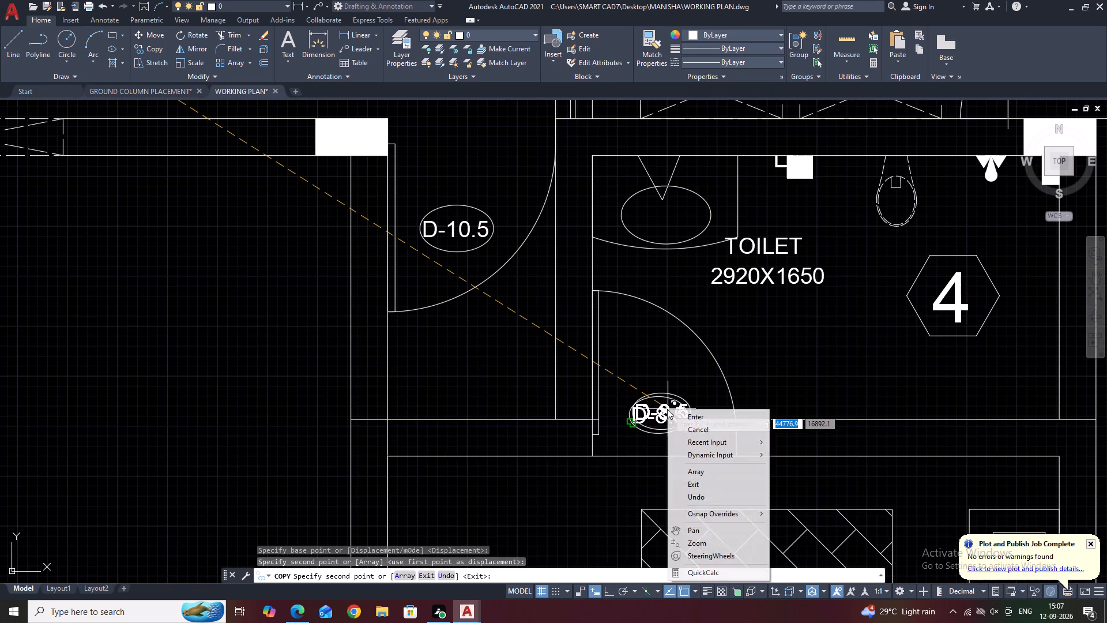
{"action": "left_click", "coordinate": [680, 429]}
Draw a long, thin rectangle against the inner face of toilet 4's south wall, east of the door.
{"action": "middle_click_drag", "start_coordinate": [761, 513], "coordinate": [778, 497]}
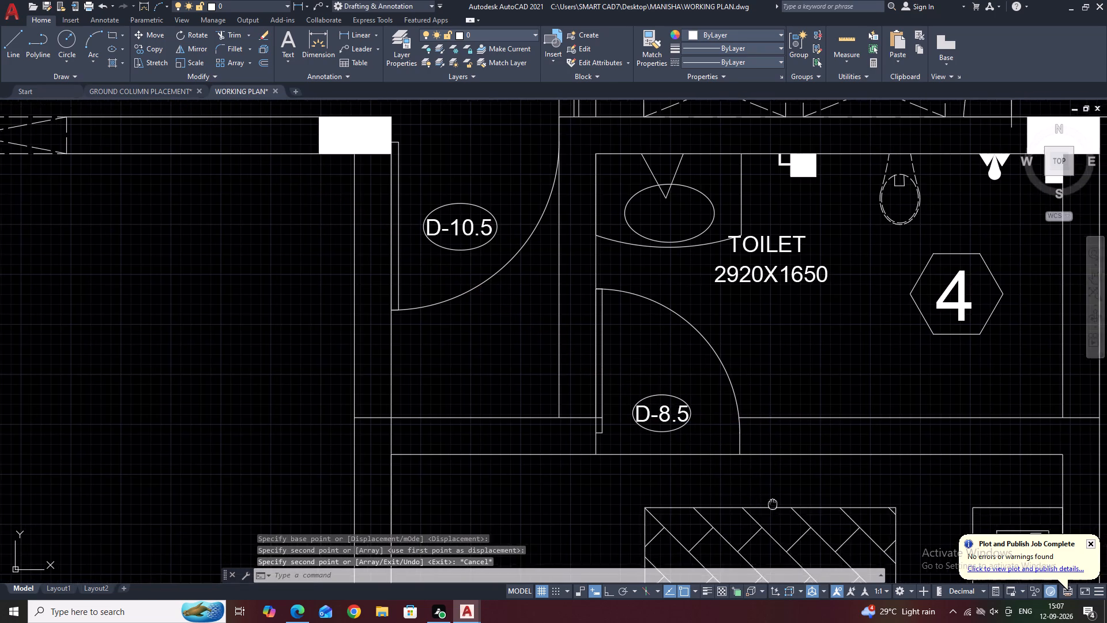
{"action": "middle_click_drag", "start_coordinate": [778, 497], "coordinate": [771, 373]}
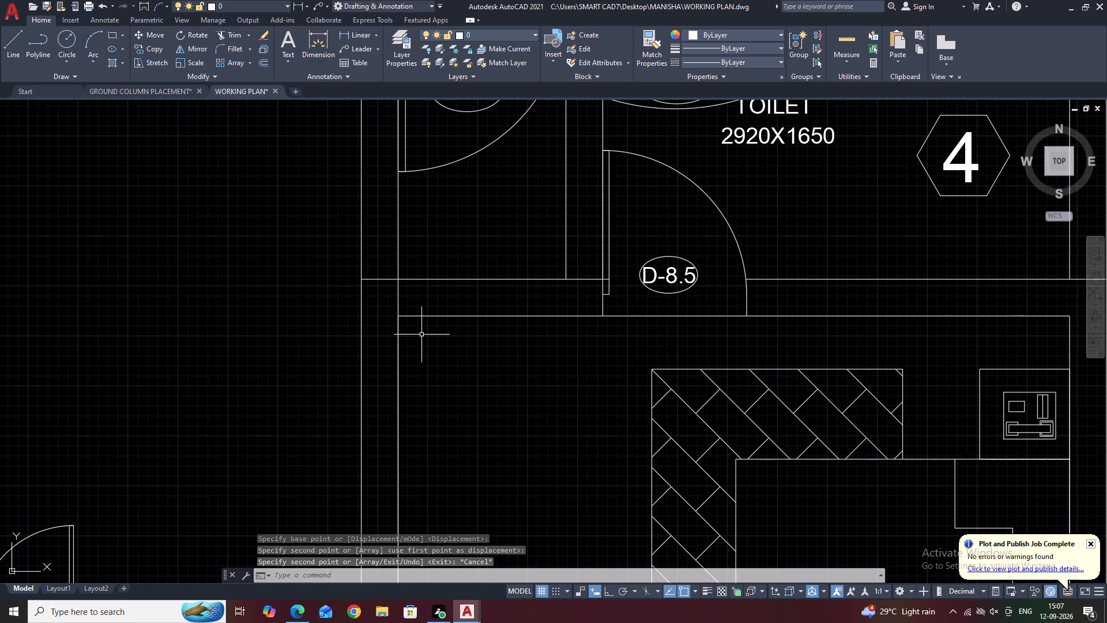
{"action": "middle_click_drag", "start_coordinate": [754, 303], "coordinate": [539, 321]}
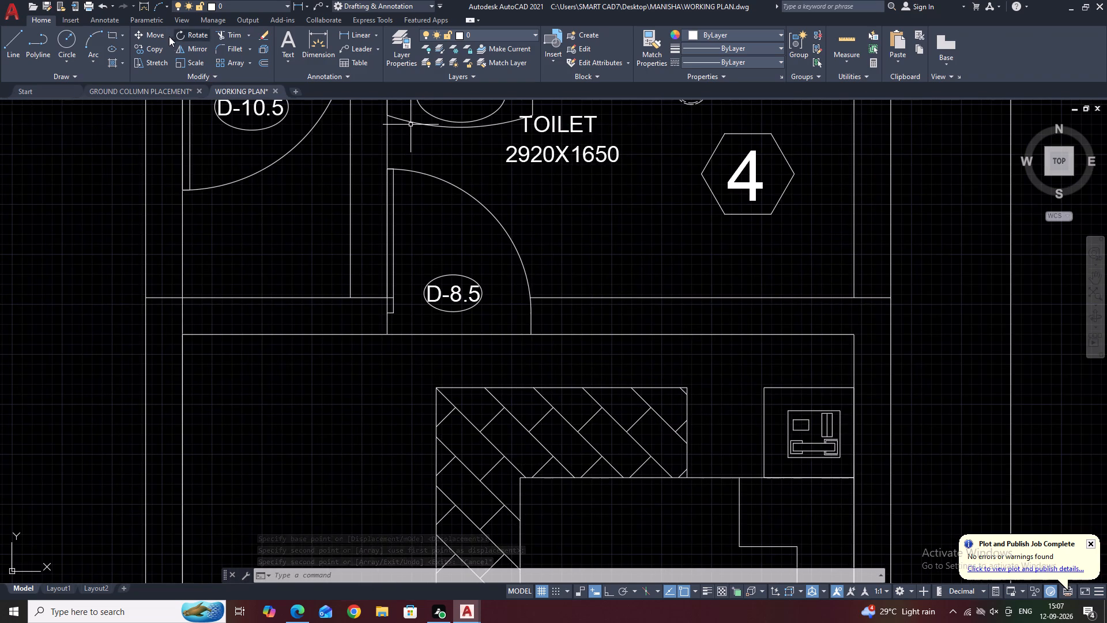
{"action": "left_click", "coordinate": [114, 31]}
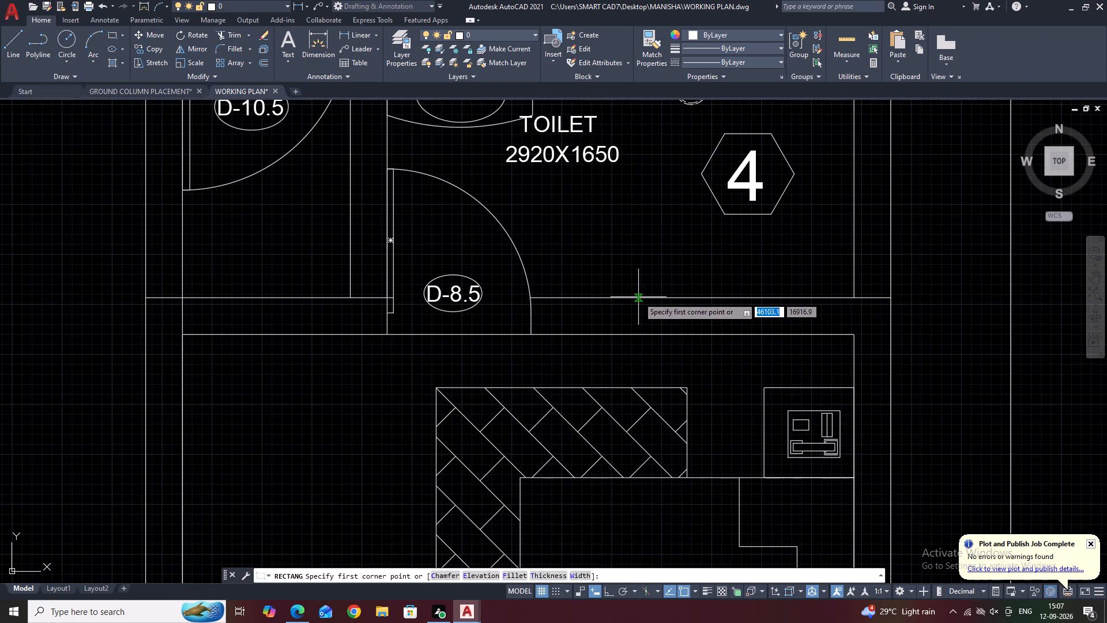
{"action": "left_click", "coordinate": [638, 297]}
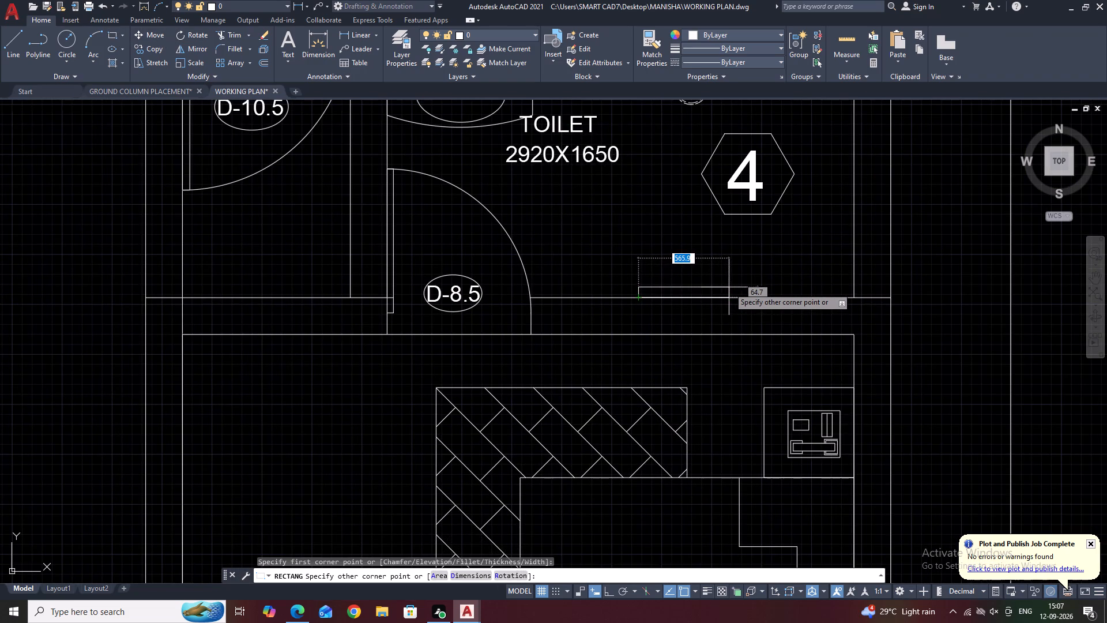
{"action": "left_click", "coordinate": [735, 287]}
Trim the south wall line where it crosses the east wall at toilet 4's southeast corner.
{"action": "scroll", "coordinate": [759, 262], "scroll_direction": "down", "scroll_amount": 3}
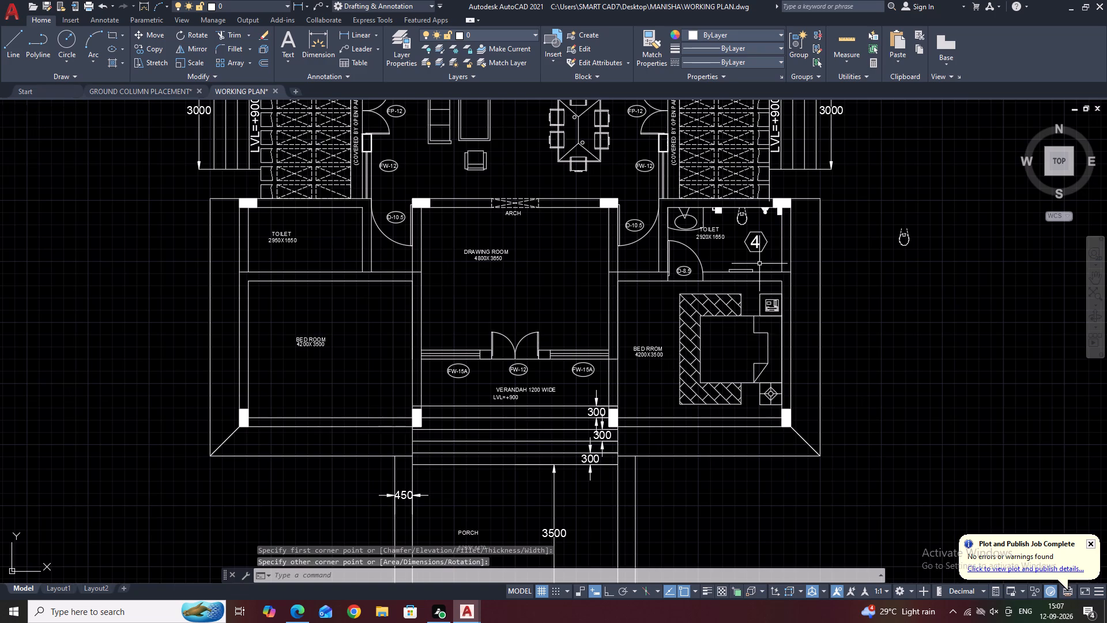
{"action": "middle_click_drag", "start_coordinate": [744, 366], "coordinate": [819, 374]}
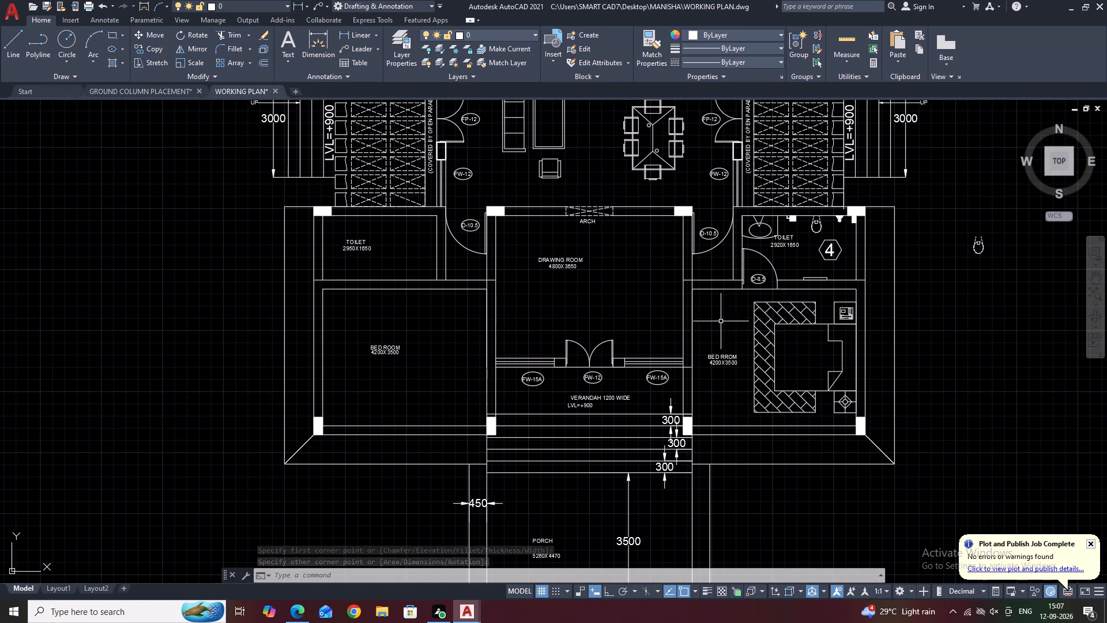
{"action": "middle_click_drag", "start_coordinate": [723, 311], "coordinate": [759, 376]}
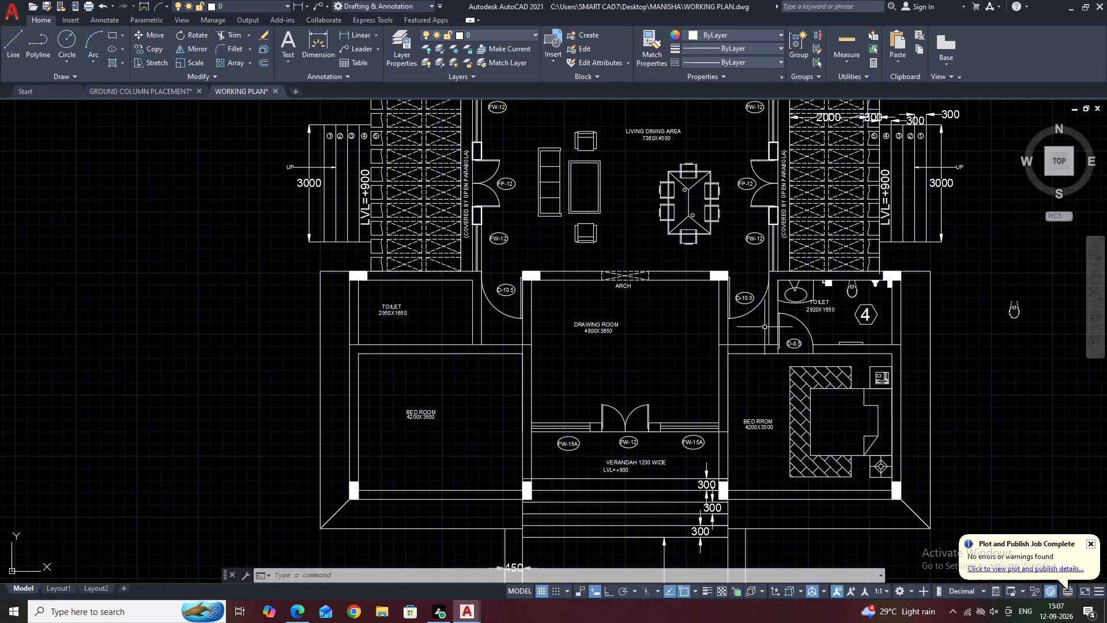
{"action": "middle_click_drag", "start_coordinate": [899, 310], "coordinate": [844, 297]}
{"action": "scroll", "coordinate": [842, 297], "scroll_direction": "up", "scroll_amount": 3}
{"action": "middle_click_drag", "start_coordinate": [759, 284], "coordinate": [760, 329]}
{"action": "middle_click_drag", "start_coordinate": [802, 332], "coordinate": [723, 267]}
{"action": "left_click", "coordinate": [225, 33]}
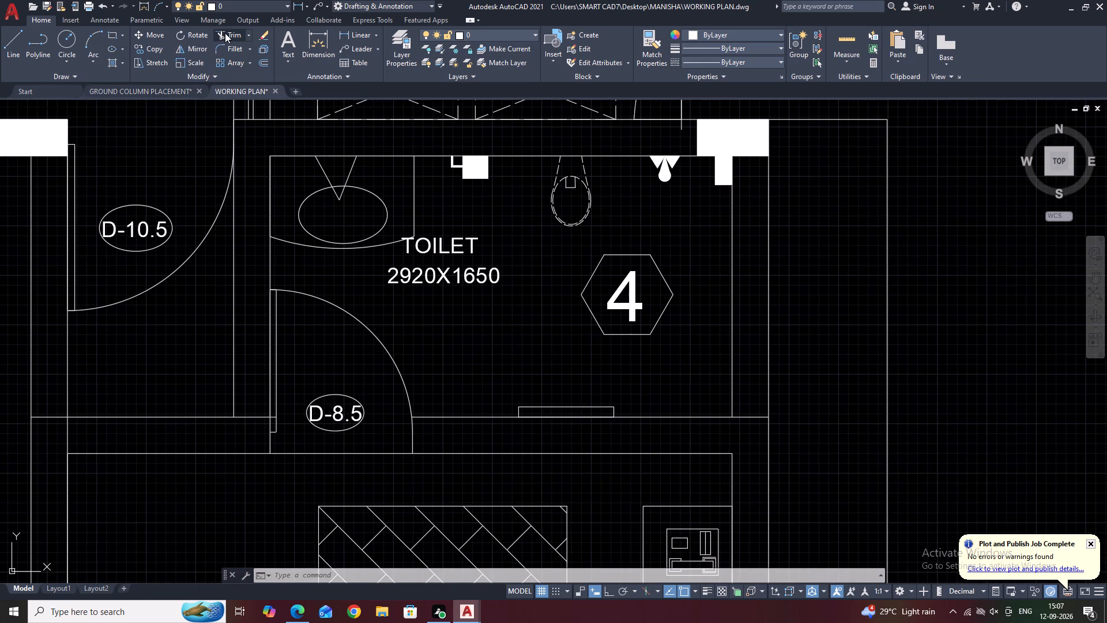
{"action": "left_click", "coordinate": [754, 418]}
{"action": "right_click", "coordinate": [754, 418]}
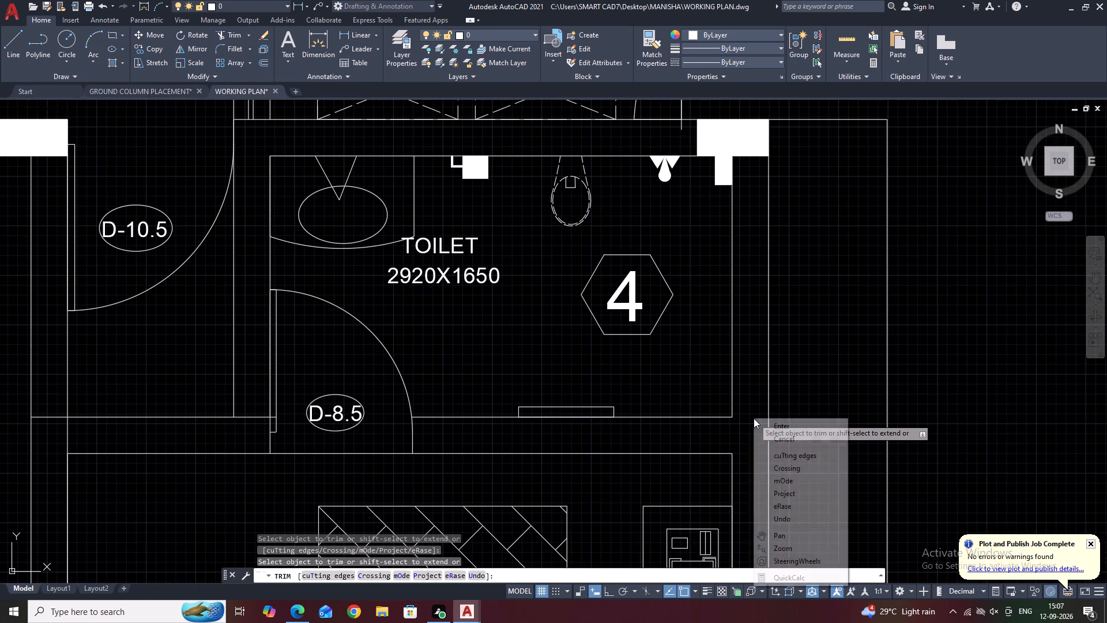
{"action": "left_click", "coordinate": [786, 438]}
Copy the small window in toilet 1's north wall into toilet 4, just below its number tag.
{"action": "scroll", "coordinate": [610, 325], "scroll_direction": "down", "scroll_amount": 3}
{"action": "middle_click_drag", "start_coordinate": [515, 247], "coordinate": [576, 328]}
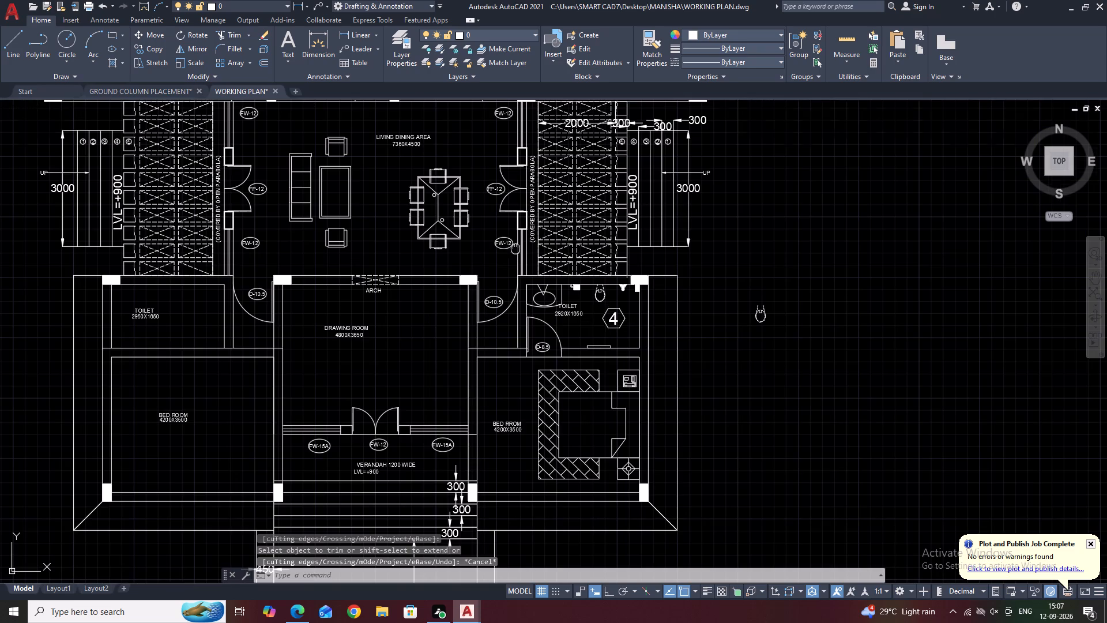
{"action": "middle_click_drag", "start_coordinate": [576, 328], "coordinate": [767, 466]}
{"action": "middle_click_drag", "start_coordinate": [640, 258], "coordinate": [666, 327]}
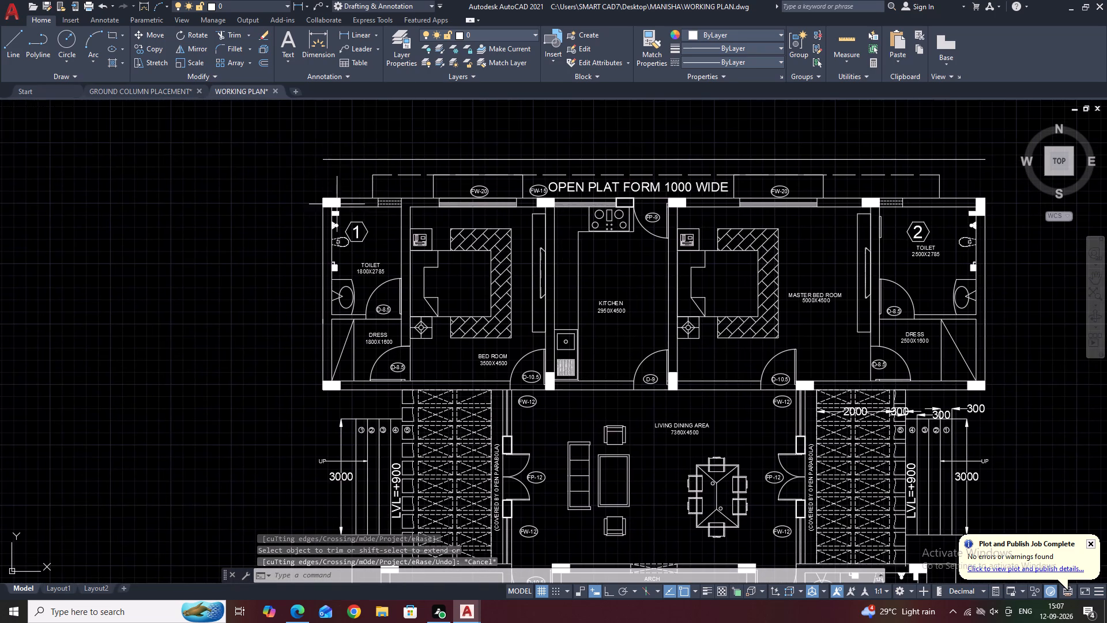
{"action": "scroll", "coordinate": [359, 213], "scroll_direction": "up", "scroll_amount": 1}
{"action": "left_click", "coordinate": [385, 180]}
{"action": "left_click", "coordinate": [432, 211]}
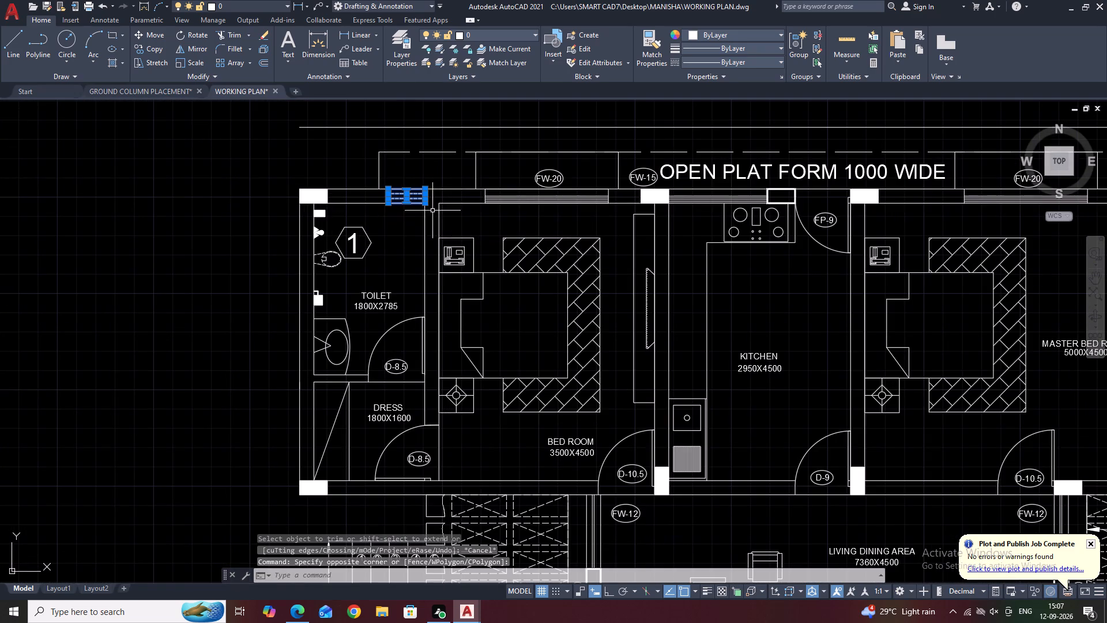
{"action": "left_click", "coordinate": [156, 49]}
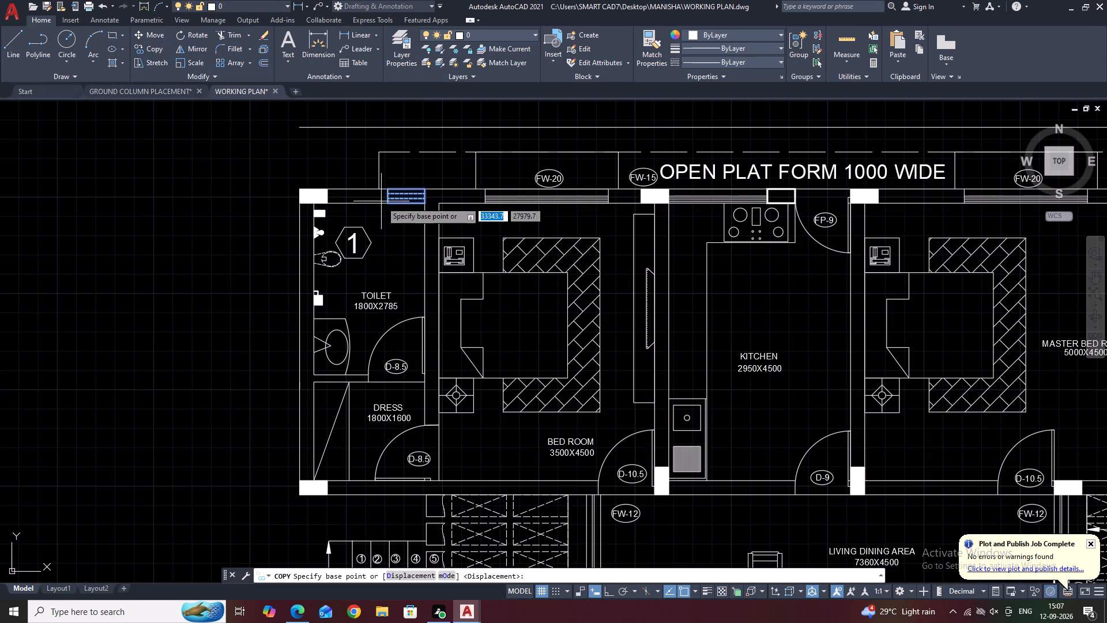
{"action": "left_click", "coordinate": [387, 190]}
{"action": "scroll", "coordinate": [563, 359], "scroll_direction": "down", "scroll_amount": 4}
{"action": "middle_click_drag", "start_coordinate": [681, 431], "coordinate": [677, 421]}
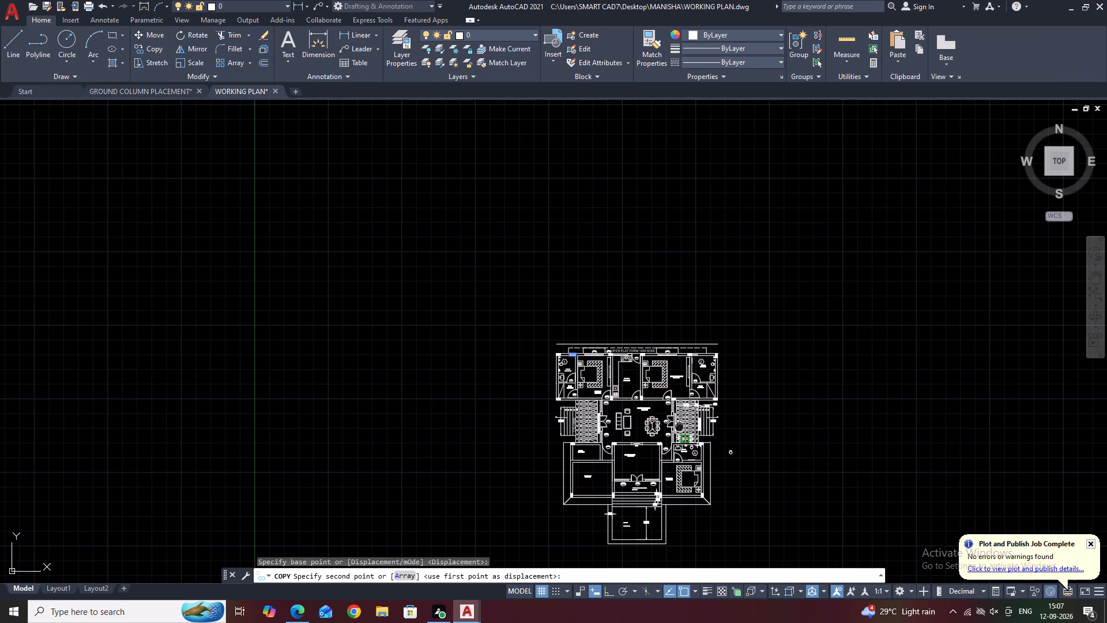
{"action": "middle_click_drag", "start_coordinate": [677, 421], "coordinate": [609, 320]}
{"action": "scroll", "coordinate": [620, 338], "scroll_direction": "up", "scroll_amount": 7}
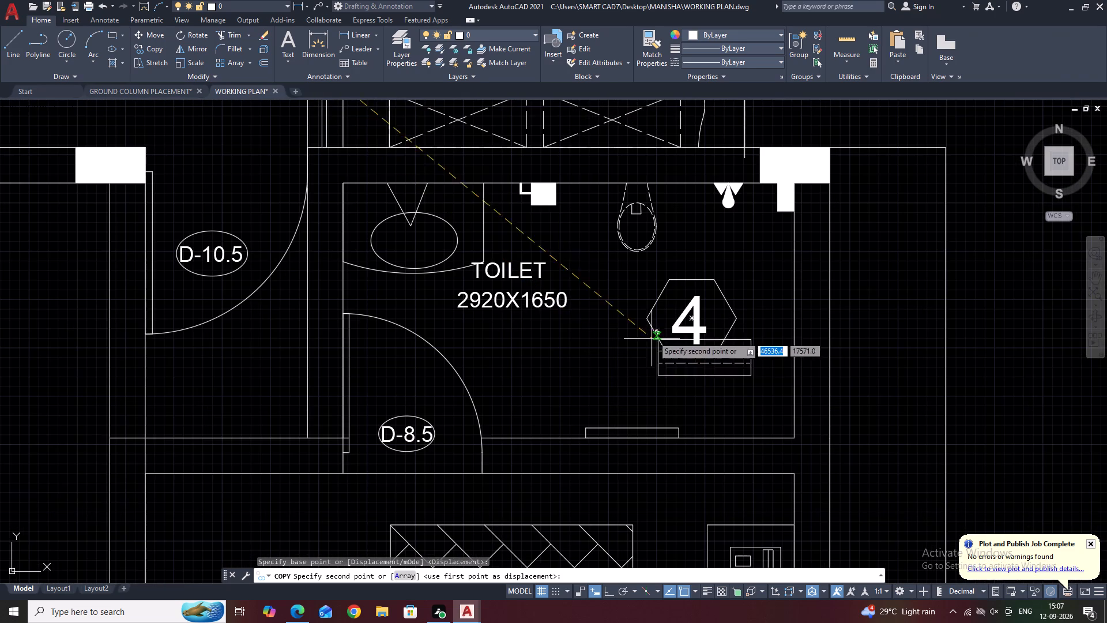
{"action": "left_click", "coordinate": [661, 375]}
{"action": "right_click", "coordinate": [660, 374]}
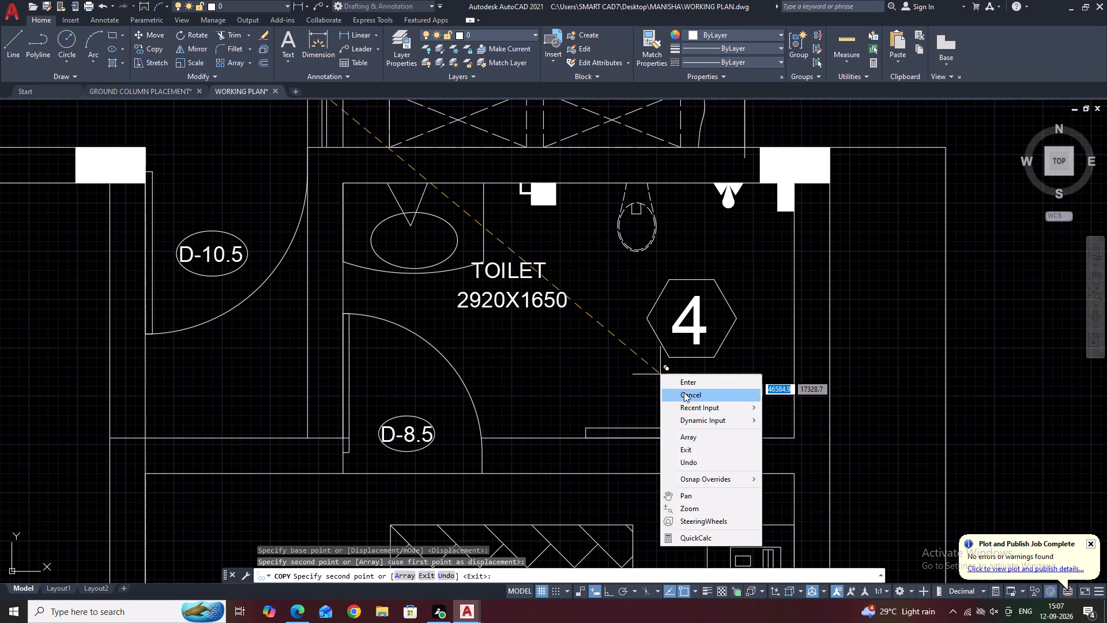
{"action": "left_click", "coordinate": [687, 395]}
Rotate the copied window 90 degrees clockwise about the midpoint of its east end so it runs north-south.
{"action": "left_click", "coordinate": [655, 370]}
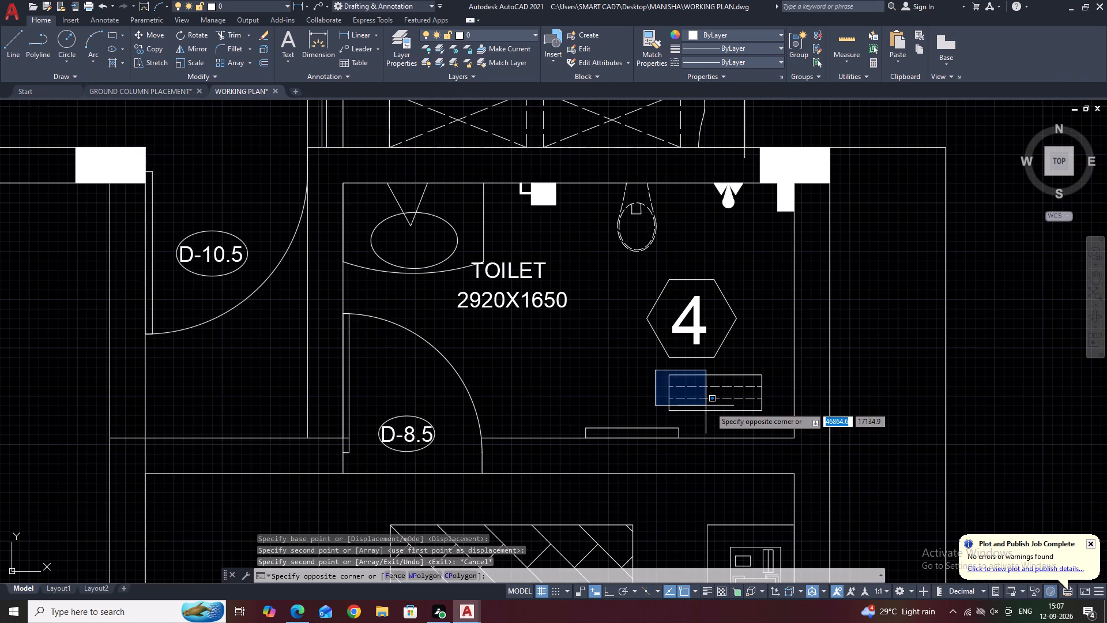
{"action": "left_click", "coordinate": [771, 418]}
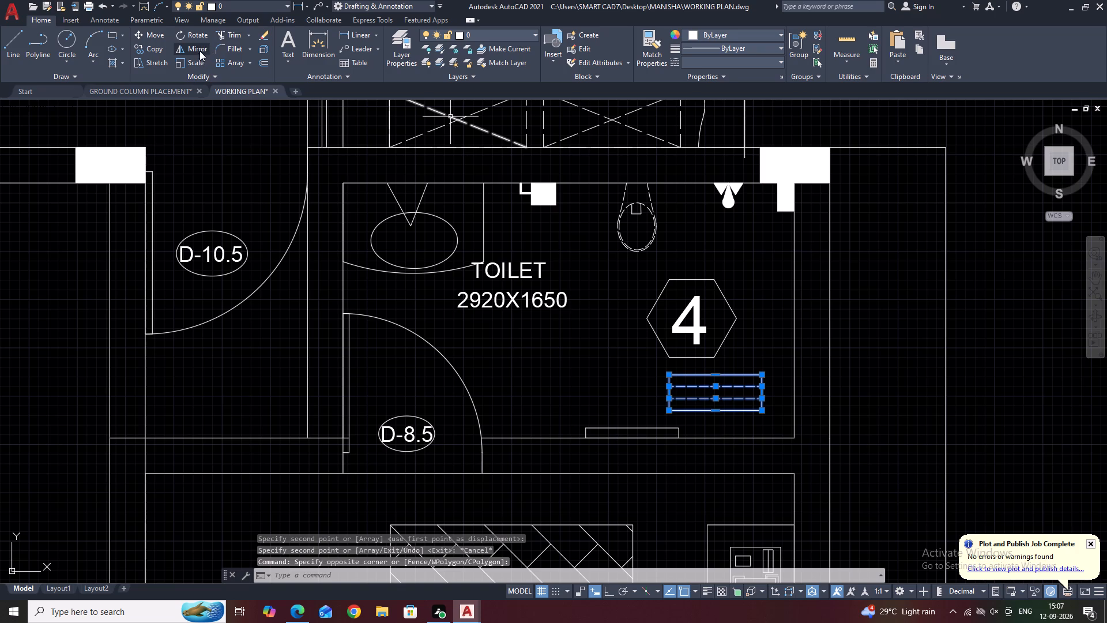
{"action": "left_click", "coordinate": [200, 34]}
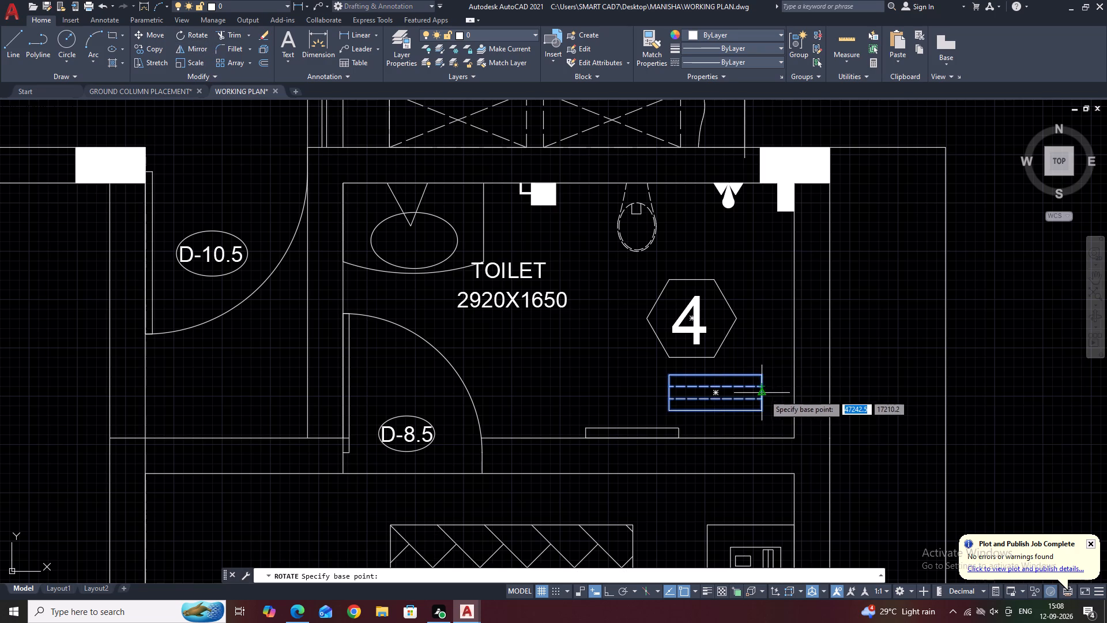
{"action": "left_click", "coordinate": [764, 395]}
{"action": "left_click", "coordinate": [758, 425]}
Move the rotated window by the midpoint of its east side into toilet 4's east wall, beside the number tag.
{"action": "left_click", "coordinate": [740, 283]}
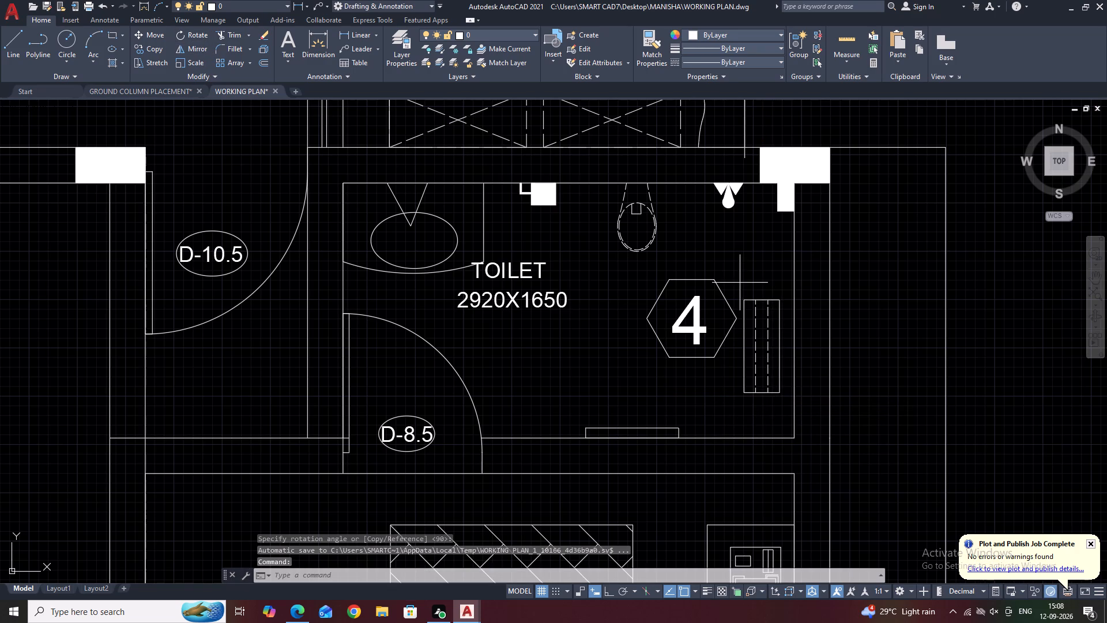
{"action": "left_click", "coordinate": [785, 413]}
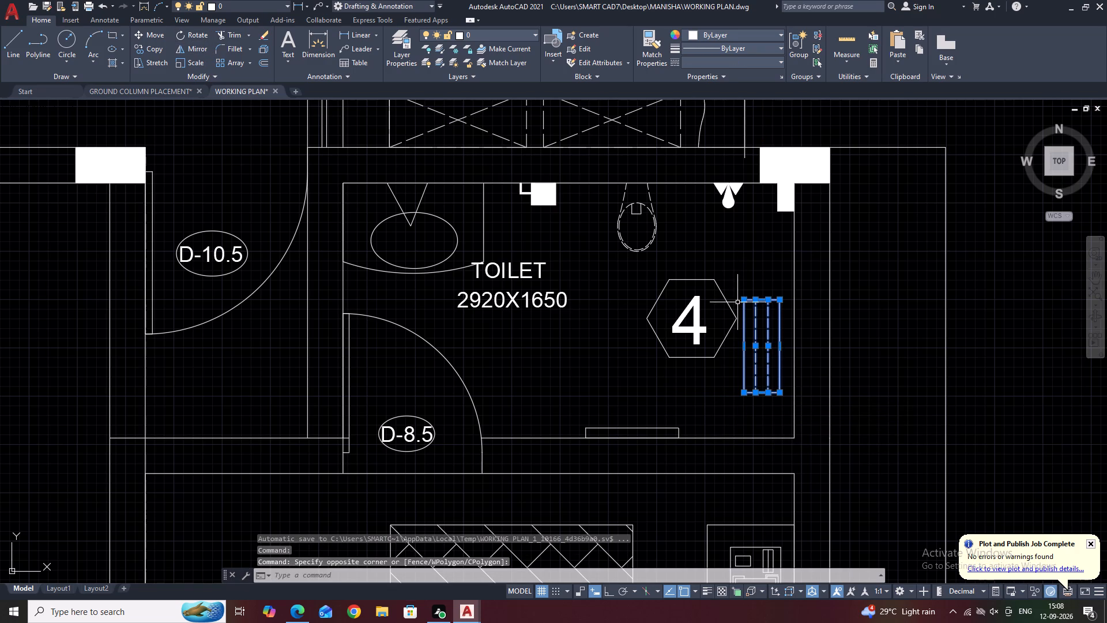
{"action": "left_click", "coordinate": [150, 31]}
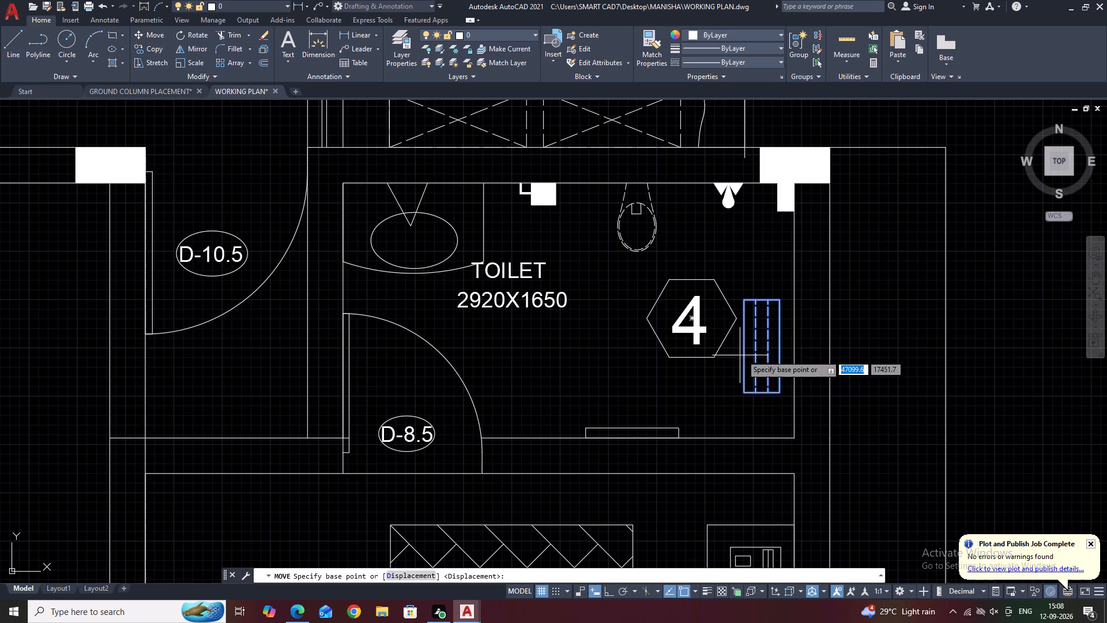
{"action": "left_click", "coordinate": [779, 346]}
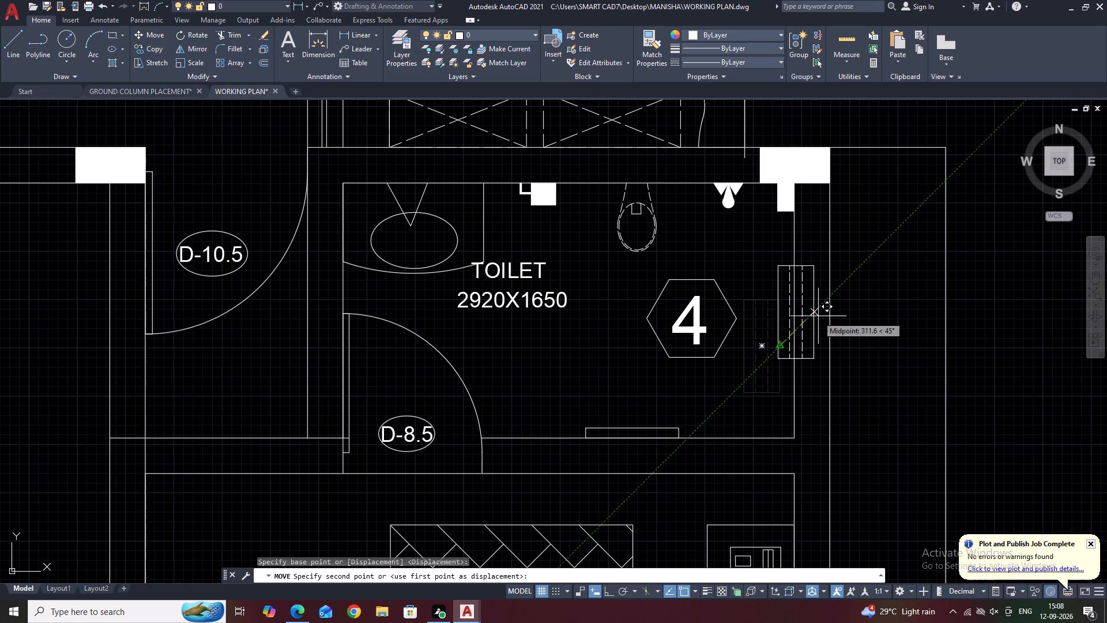
{"action": "left_click", "coordinate": [824, 318]}
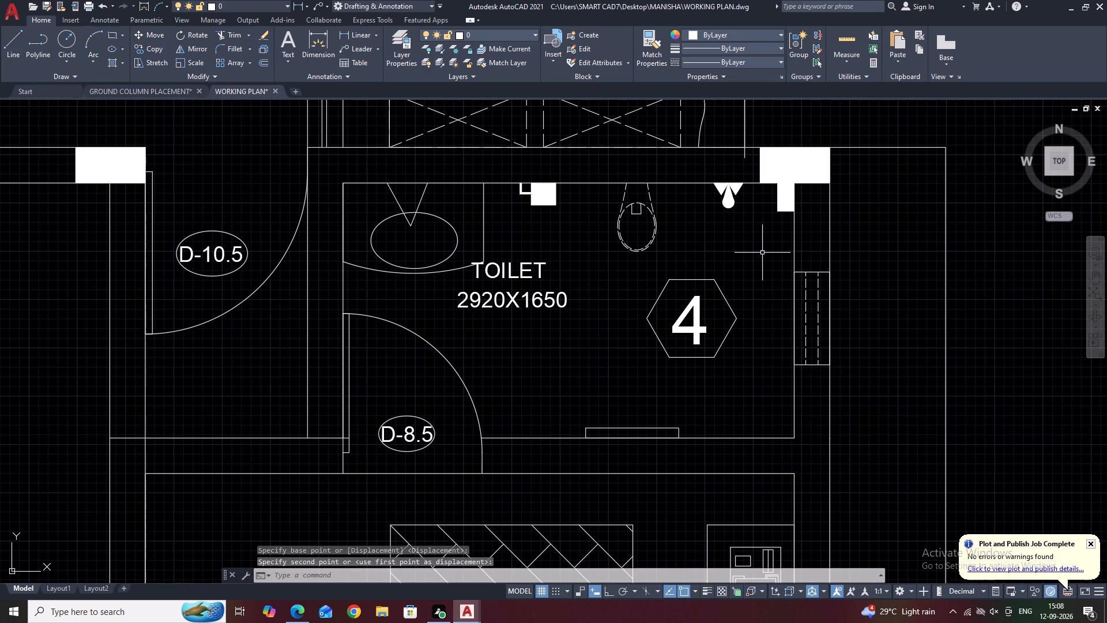
{"action": "scroll", "coordinate": [792, 269], "scroll_direction": "down", "scroll_amount": 2}
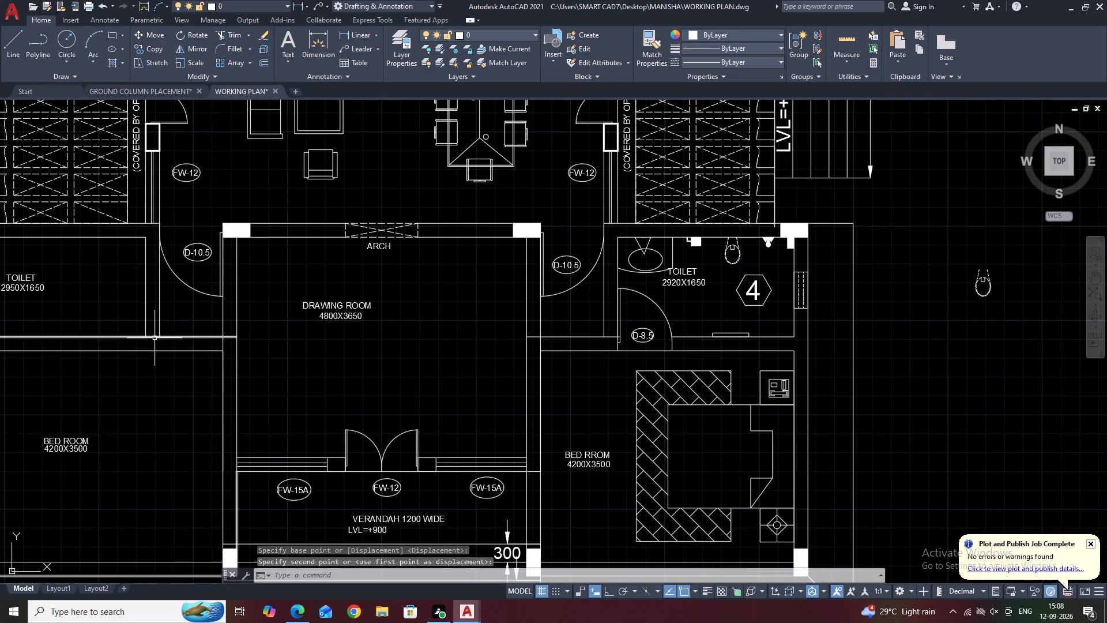
Copy the TV unit on the 3500X4500 bedroom's east wall to the empty space east of the southeast bedroom.
{"action": "middle_click_drag", "start_coordinate": [153, 339], "coordinate": [329, 327]}
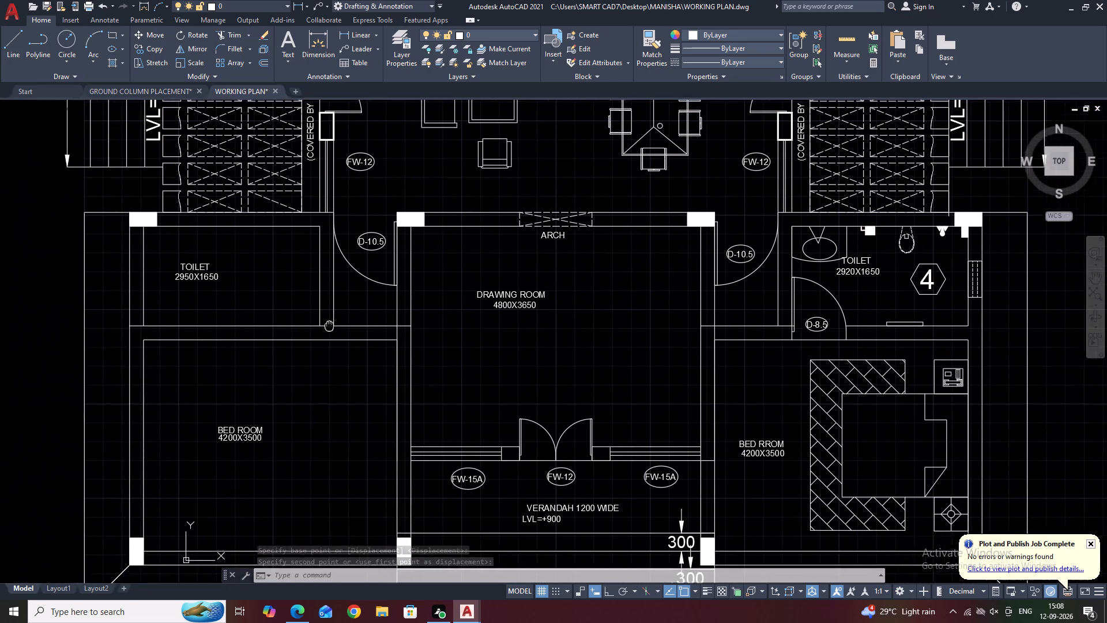
{"action": "middle_click_drag", "start_coordinate": [329, 327], "coordinate": [337, 318]}
{"action": "scroll", "coordinate": [243, 307], "scroll_direction": "down", "scroll_amount": 1}
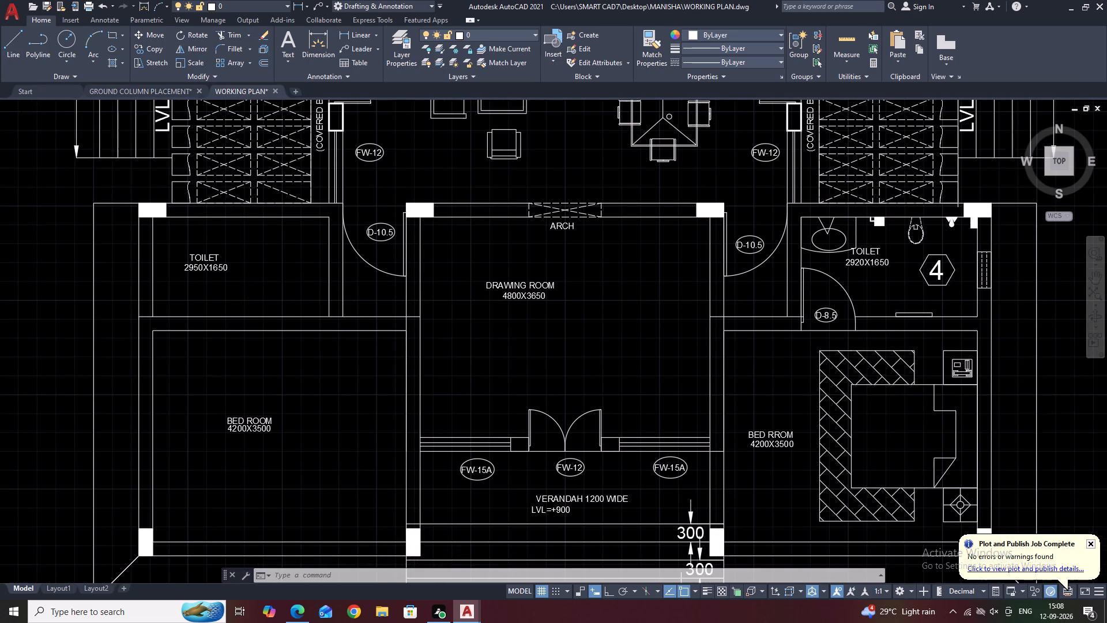
{"action": "middle_click_drag", "start_coordinate": [0, 326], "coordinate": [126, 344]}
{"action": "scroll", "coordinate": [180, 242], "scroll_direction": "down", "scroll_amount": 4}
{"action": "middle_click_drag", "start_coordinate": [198, 208], "coordinate": [345, 269]}
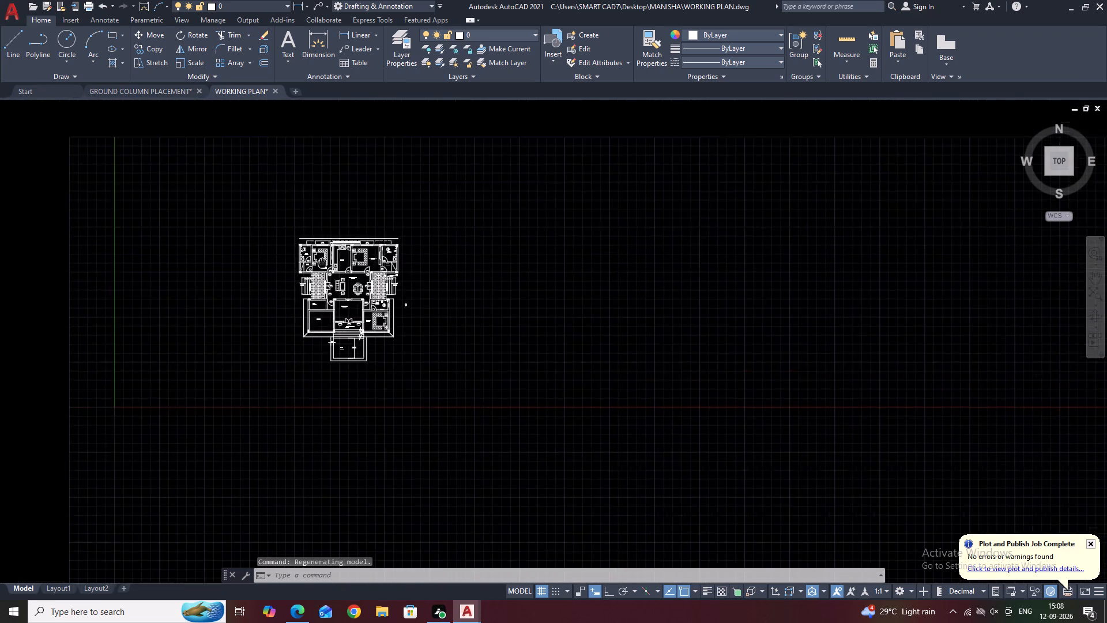
{"action": "middle_click_drag", "start_coordinate": [345, 269], "coordinate": [346, 269]}
{"action": "scroll", "coordinate": [366, 264], "scroll_direction": "up", "scroll_amount": 2}
{"action": "middle_click_drag", "start_coordinate": [273, 328], "coordinate": [373, 321]}
{"action": "scroll", "coordinate": [442, 252], "scroll_direction": "up", "scroll_amount": 3}
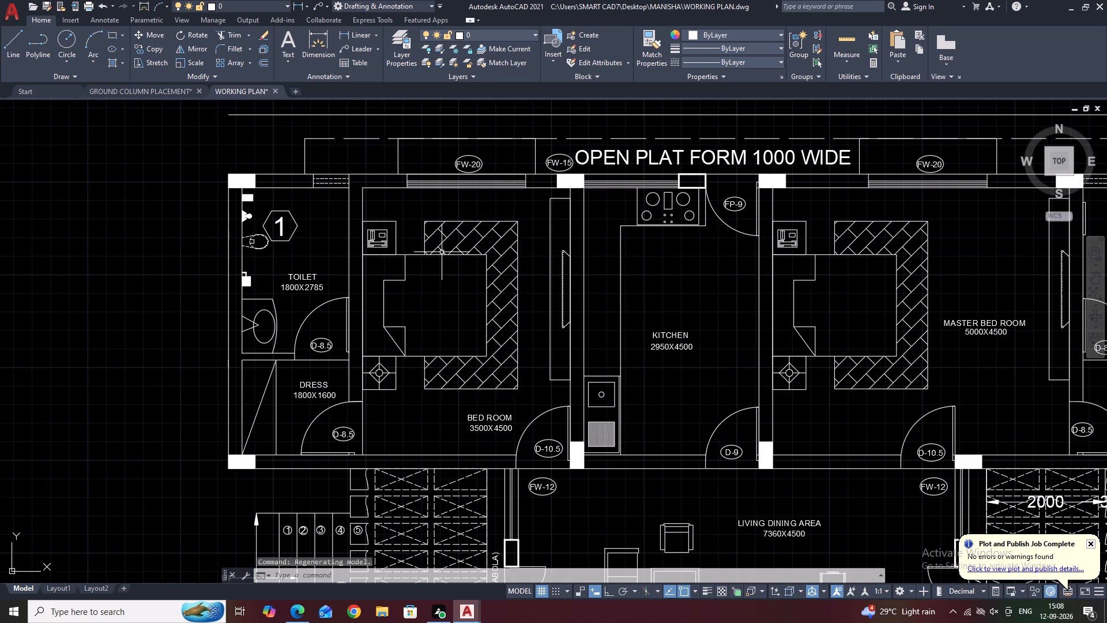
{"action": "left_click", "coordinate": [545, 197]}
{"action": "left_click", "coordinate": [571, 389]}
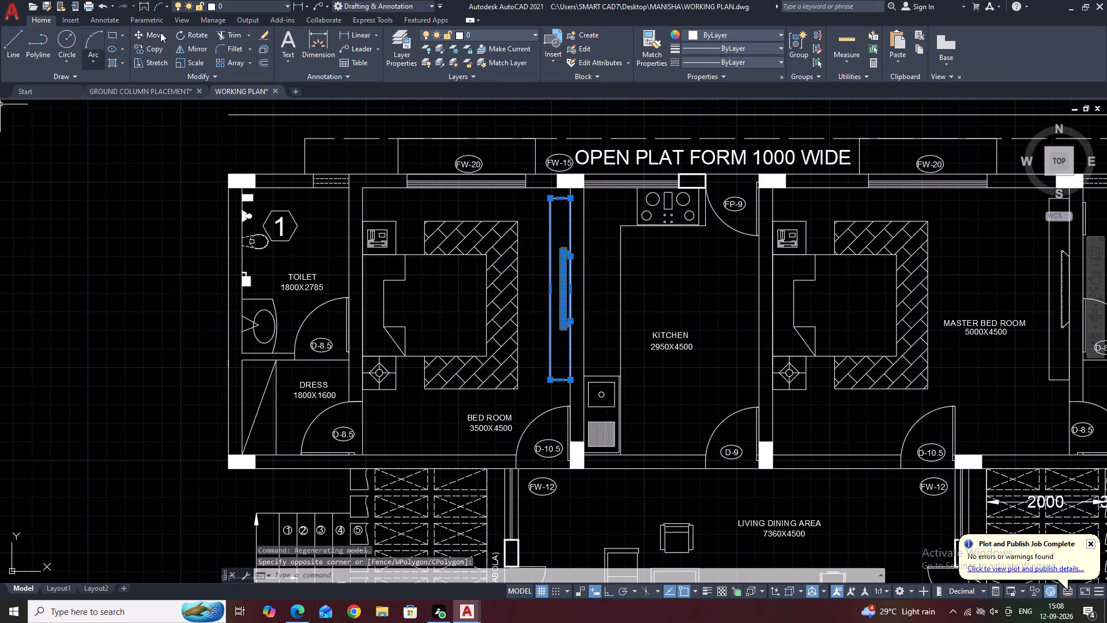
{"action": "left_click", "coordinate": [157, 51]}
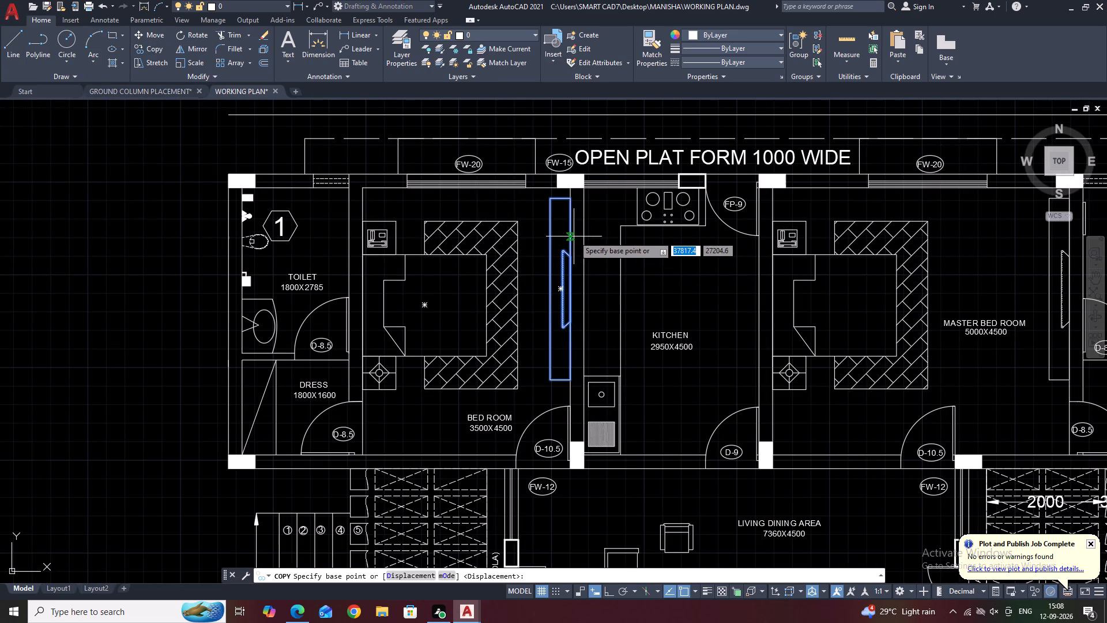
{"action": "left_click", "coordinate": [568, 230]}
{"action": "scroll", "coordinate": [565, 234], "scroll_direction": "down", "scroll_amount": 4}
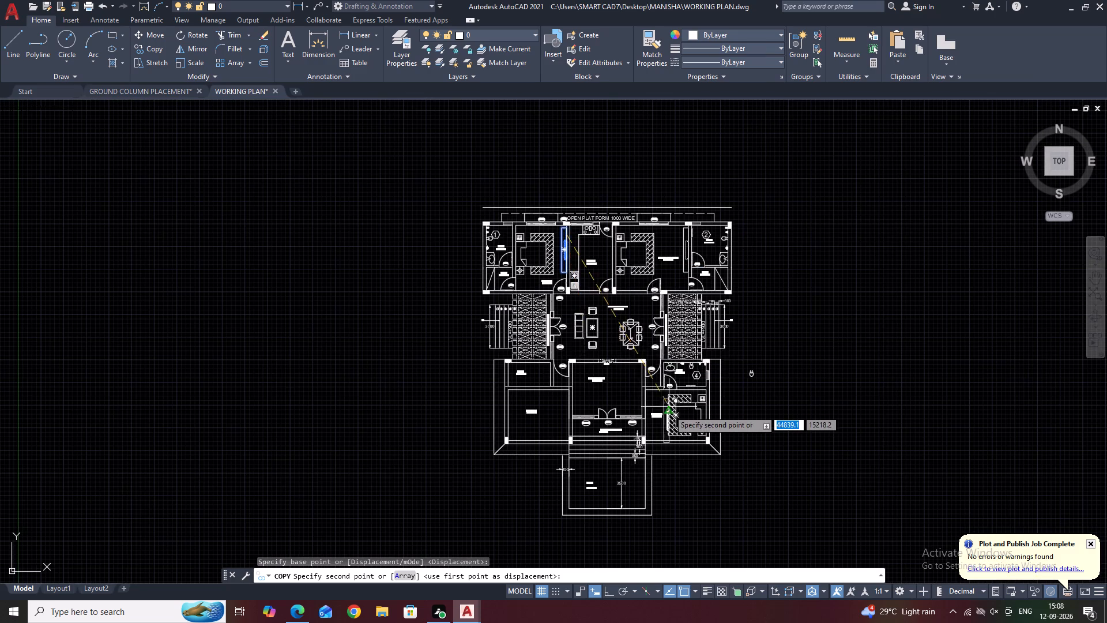
{"action": "scroll", "coordinate": [667, 411], "scroll_direction": "up", "scroll_amount": 3}
{"action": "middle_click_drag", "start_coordinate": [668, 414], "coordinate": [563, 274]}
{"action": "left_click", "coordinate": [858, 315]}
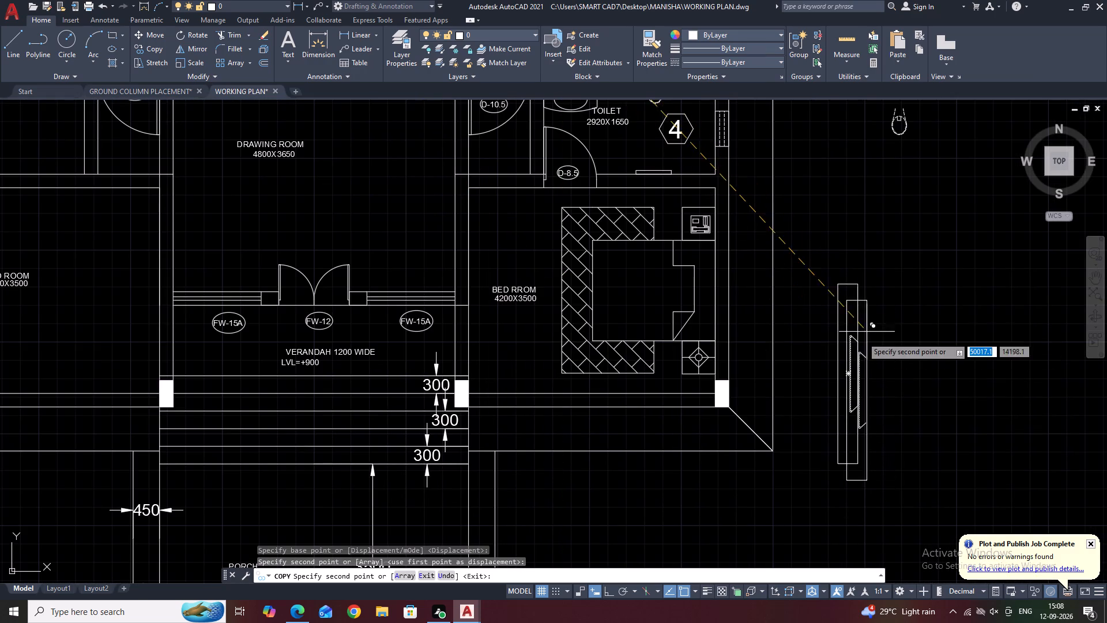
{"action": "right_click", "coordinate": [826, 335]}
{"action": "left_click", "coordinate": [850, 359]}
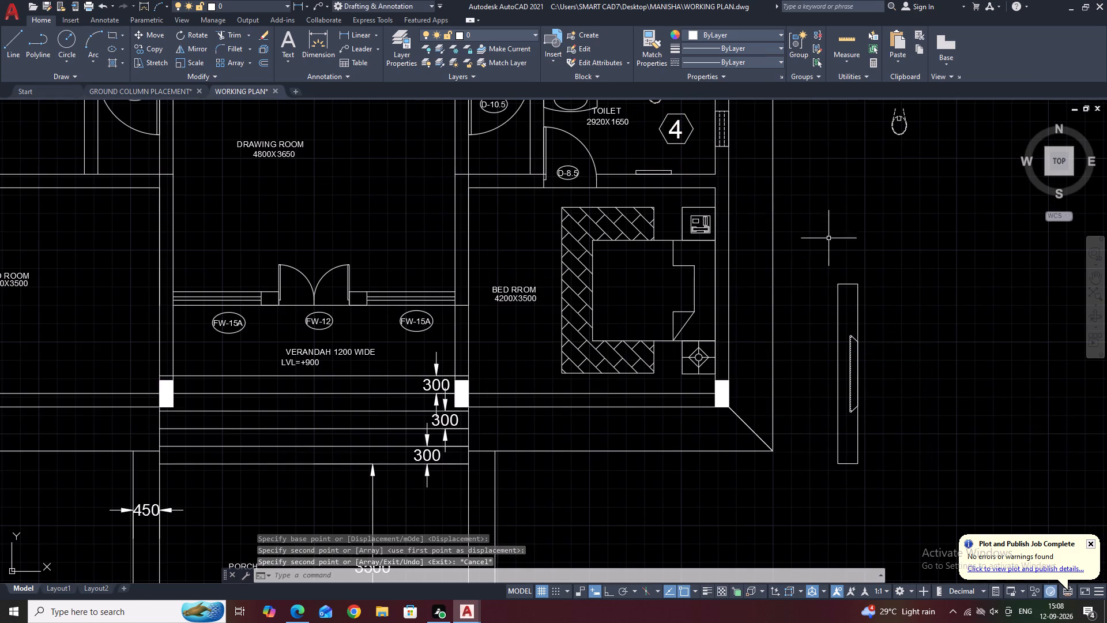
Move the copied TV unit by the midpoint of its east side onto the east wall of the southwest 4200X3500 bedroom.
{"action": "left_click", "coordinate": [826, 234]}
{"action": "left_click", "coordinate": [877, 490]}
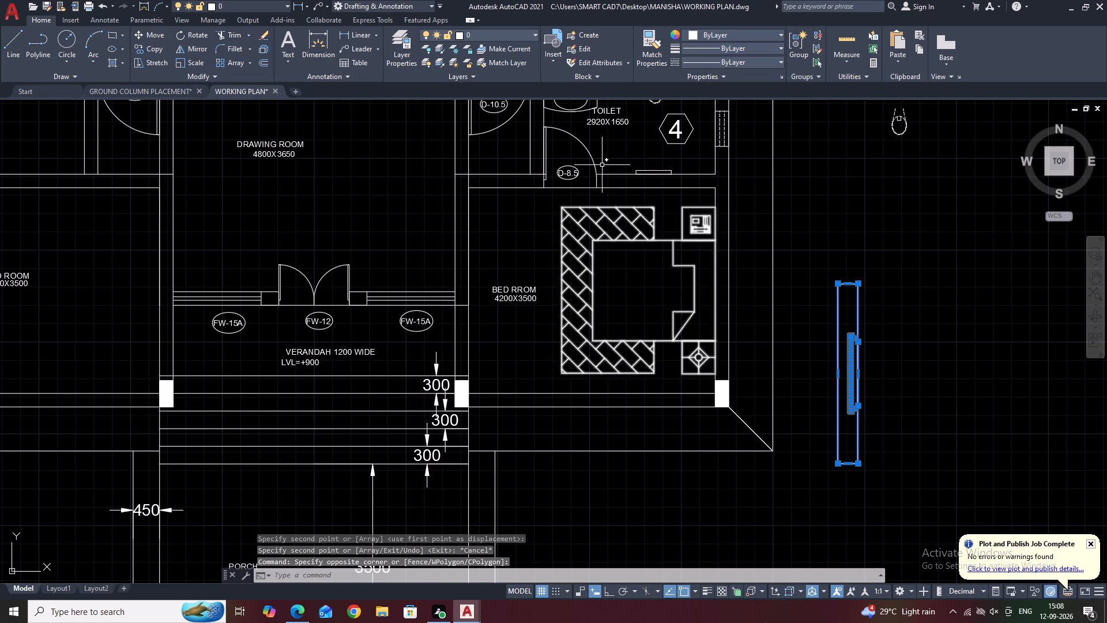
{"action": "left_click", "coordinate": [148, 35]}
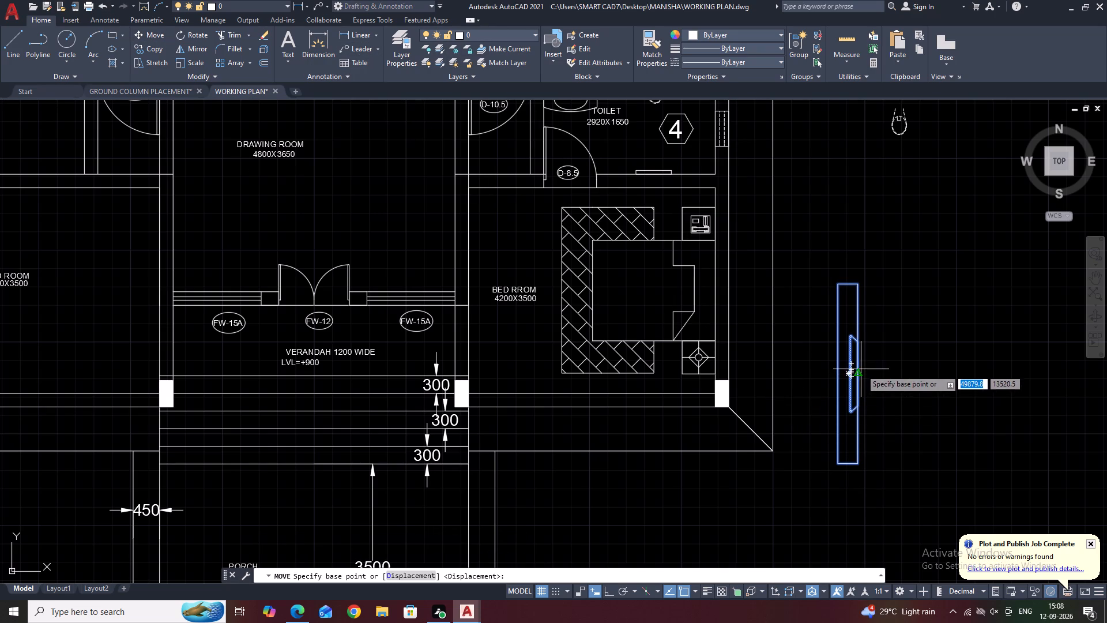
{"action": "left_click", "coordinate": [861, 377]}
{"action": "scroll", "coordinate": [863, 382], "scroll_direction": "down", "scroll_amount": 1}
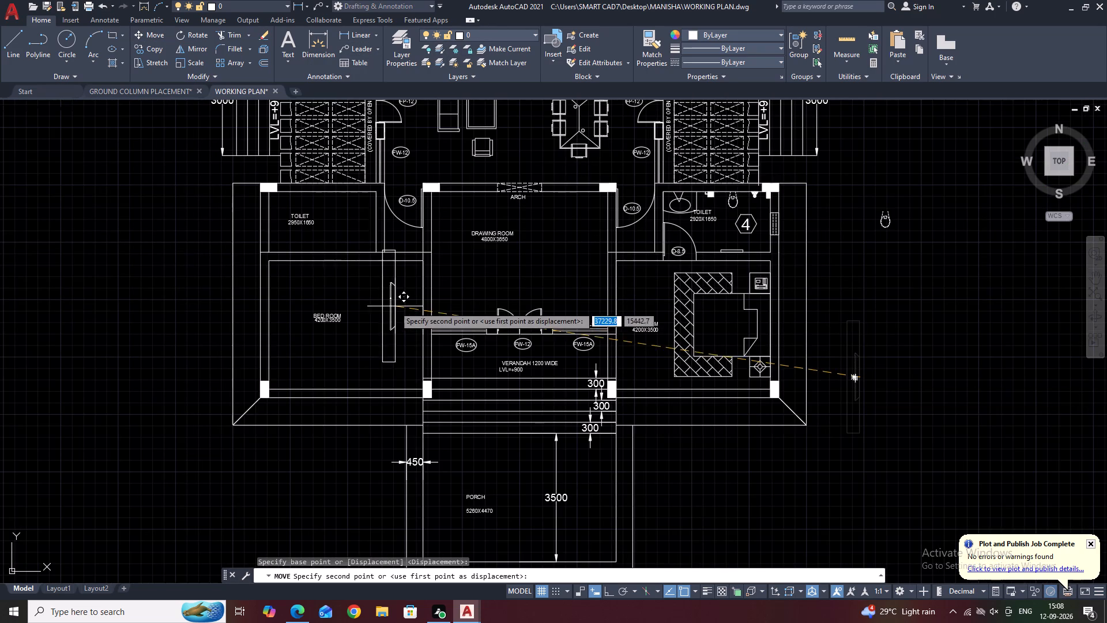
{"action": "left_click", "coordinate": [422, 318]}
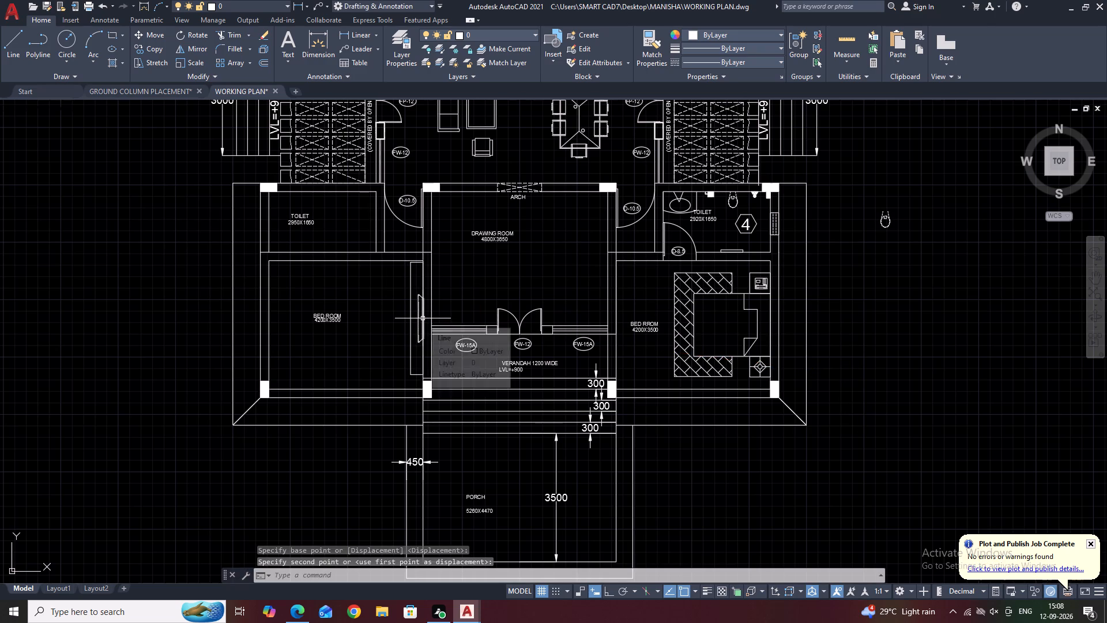
Shift the TV unit south along the southwest bedroom's east wall so it ends near the south wall.
{"action": "middle_click_drag", "start_coordinate": [424, 319], "coordinate": [568, 329]}
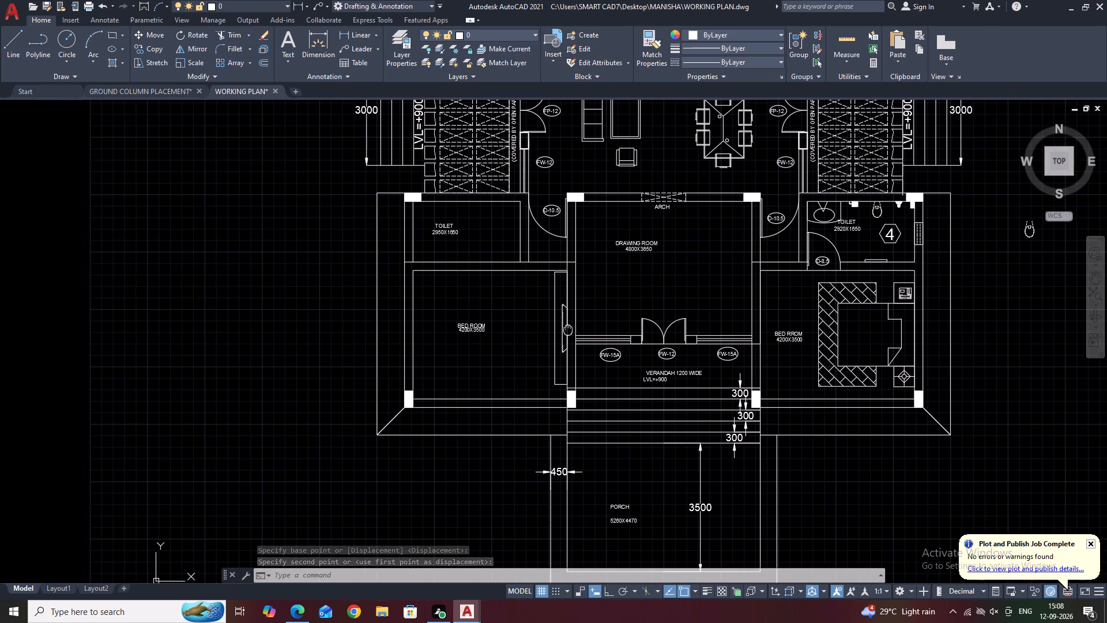
{"action": "middle_click_drag", "start_coordinate": [568, 329], "coordinate": [605, 359]}
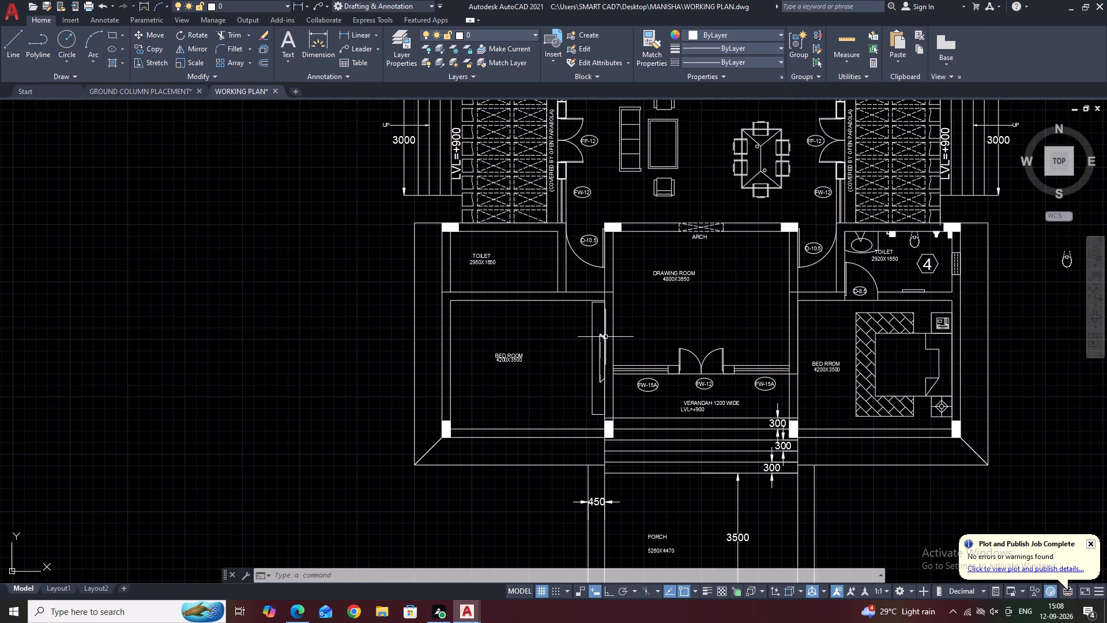
{"action": "middle_click_drag", "start_coordinate": [574, 345], "coordinate": [644, 272]}
{"action": "scroll", "coordinate": [647, 228], "scroll_direction": "up", "scroll_amount": 2}
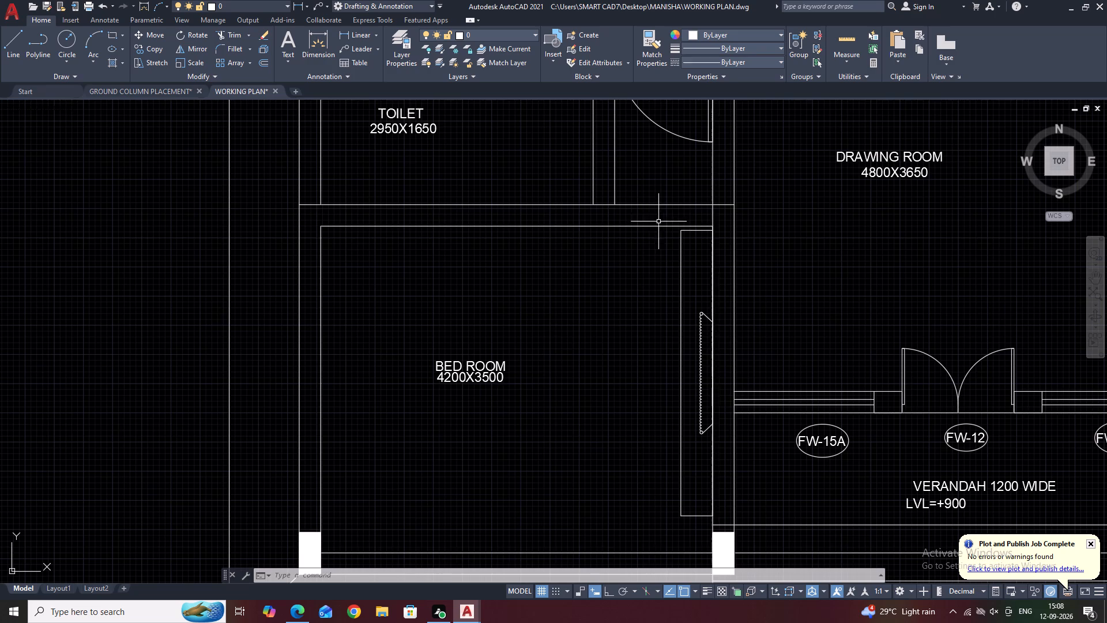
{"action": "left_click", "coordinate": [662, 217]}
{"action": "left_click", "coordinate": [717, 523]}
{"action": "scroll", "coordinate": [685, 449], "scroll_direction": "up", "scroll_amount": 1}
{"action": "middle_click_drag", "start_coordinate": [684, 445], "coordinate": [645, 331]}
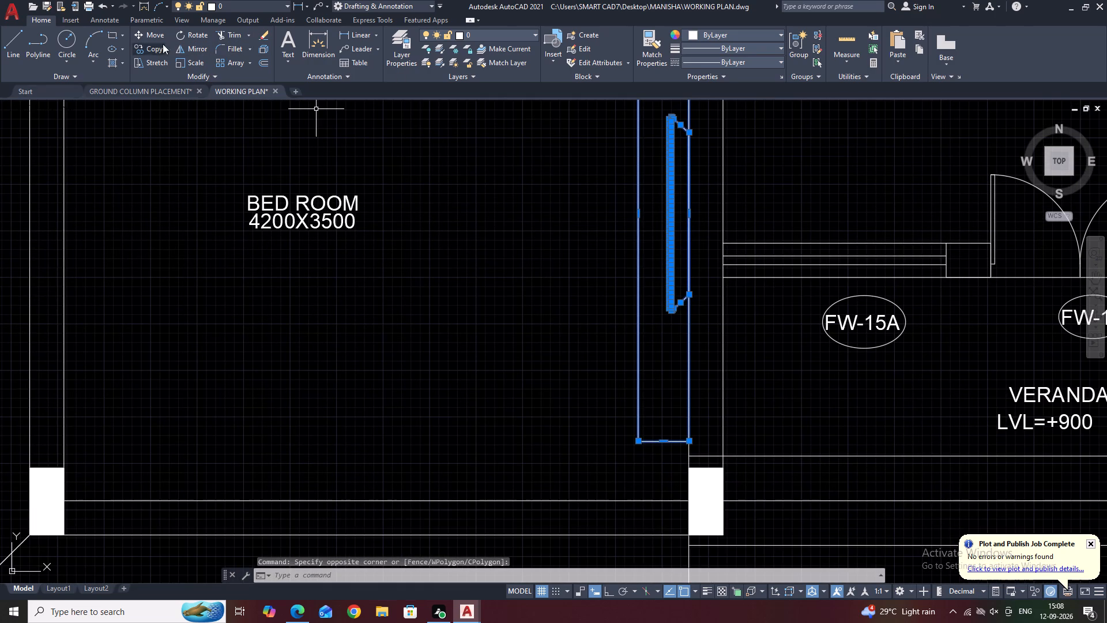
{"action": "left_click", "coordinate": [148, 39]}
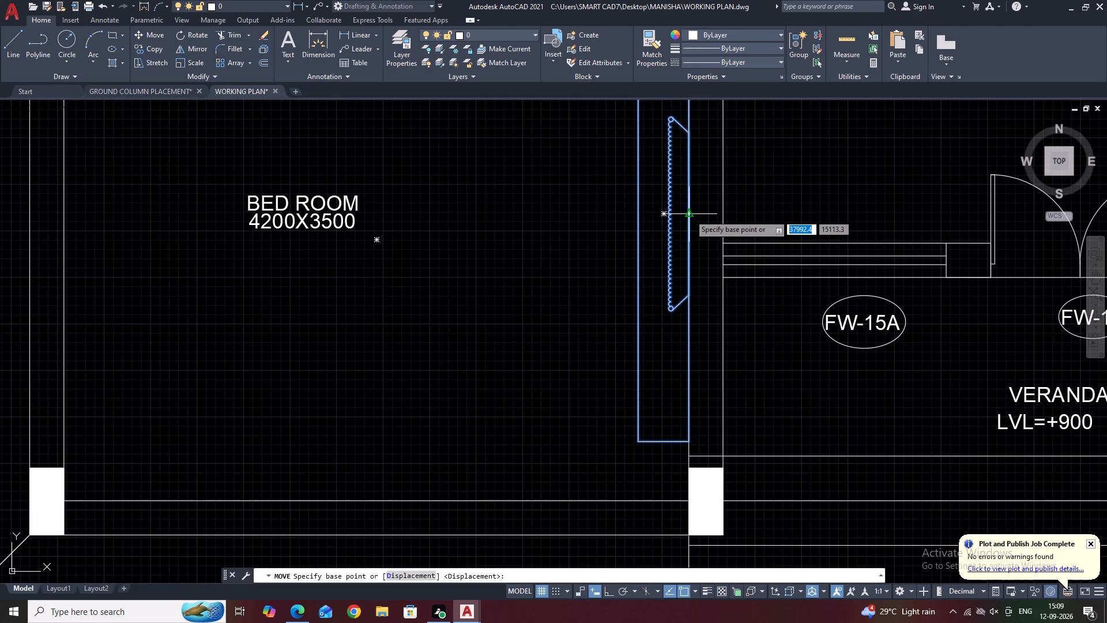
{"action": "left_click", "coordinate": [690, 215]}
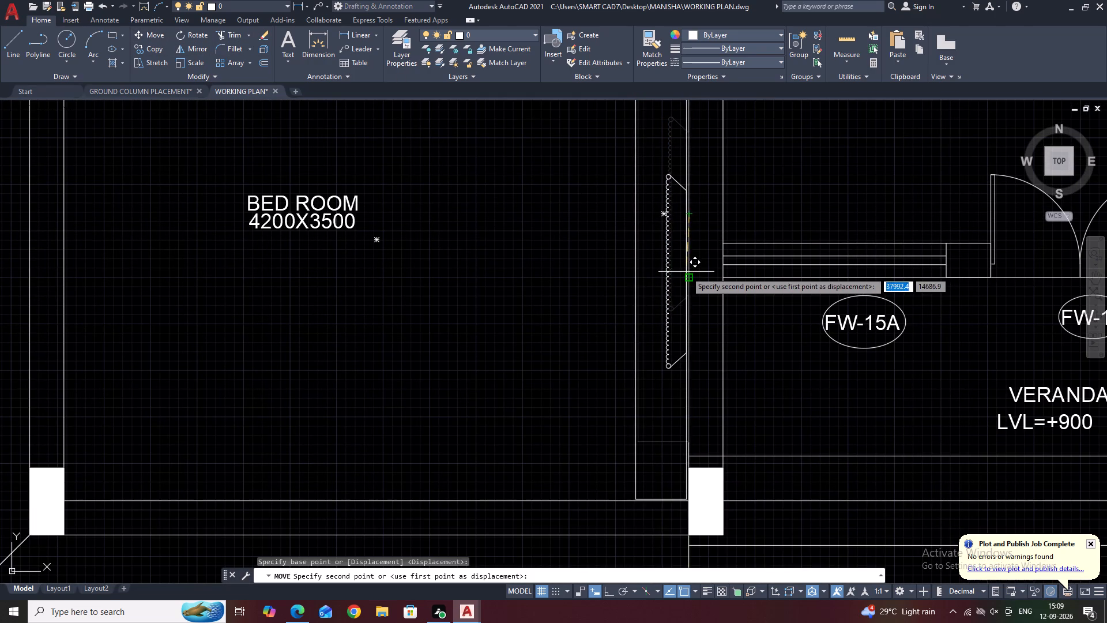
{"action": "left_click", "coordinate": [687, 267]}
{"action": "scroll", "coordinate": [650, 287], "scroll_direction": "down", "scroll_amount": 2}
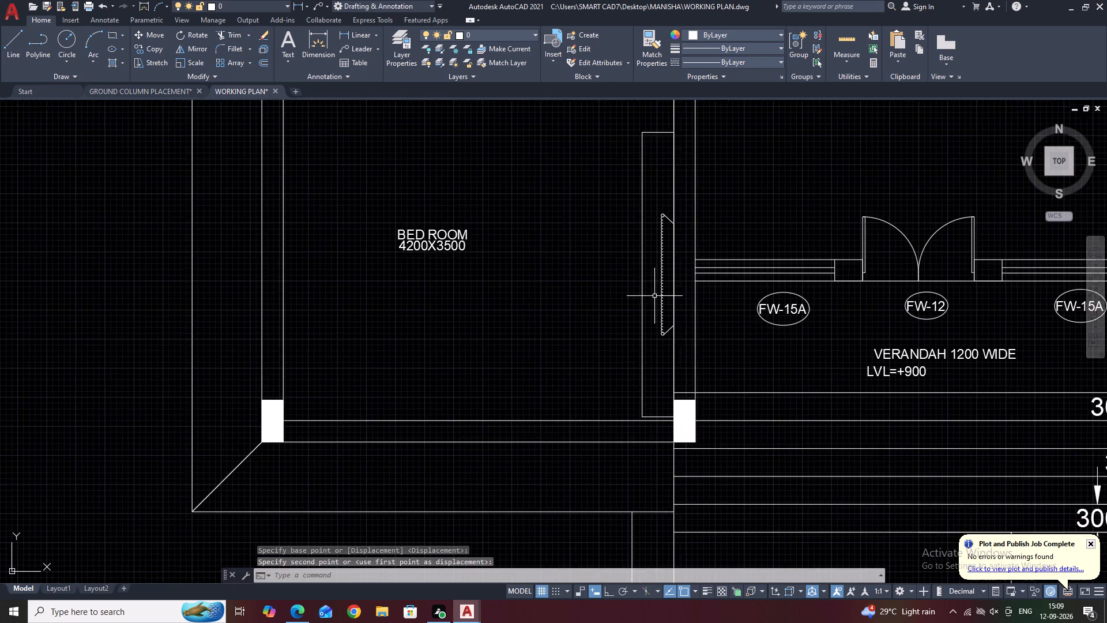
Mirror the TV unit into the southeast bedroom about a vertical line through the arch's midpoint, with Ortho on and the original kept.
{"action": "left_click", "coordinate": [638, 183]}
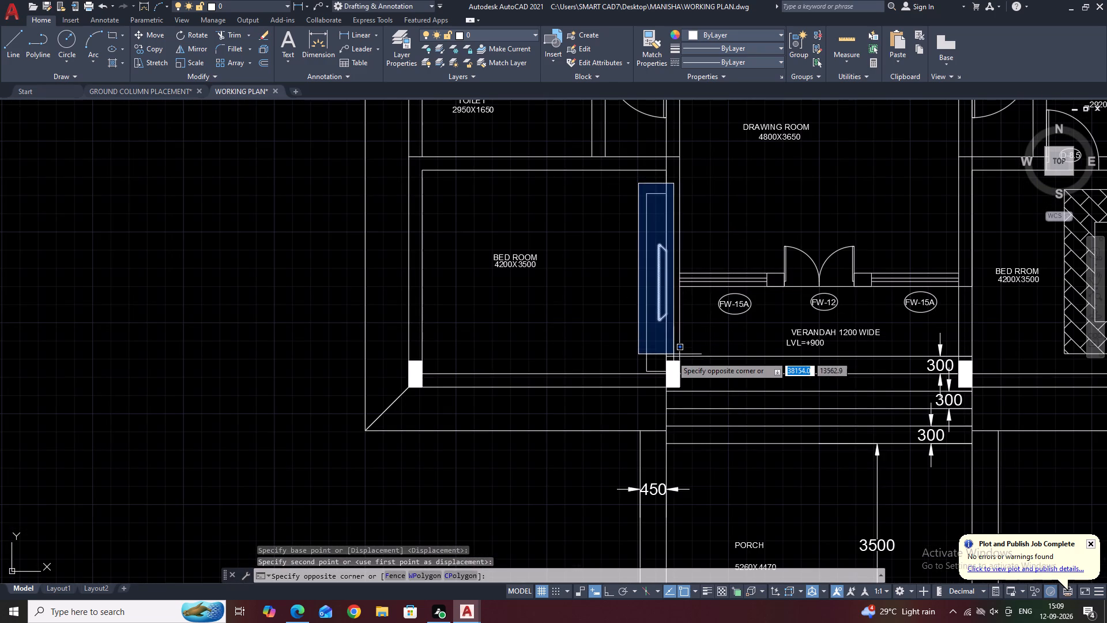
{"action": "left_click", "coordinate": [670, 376]}
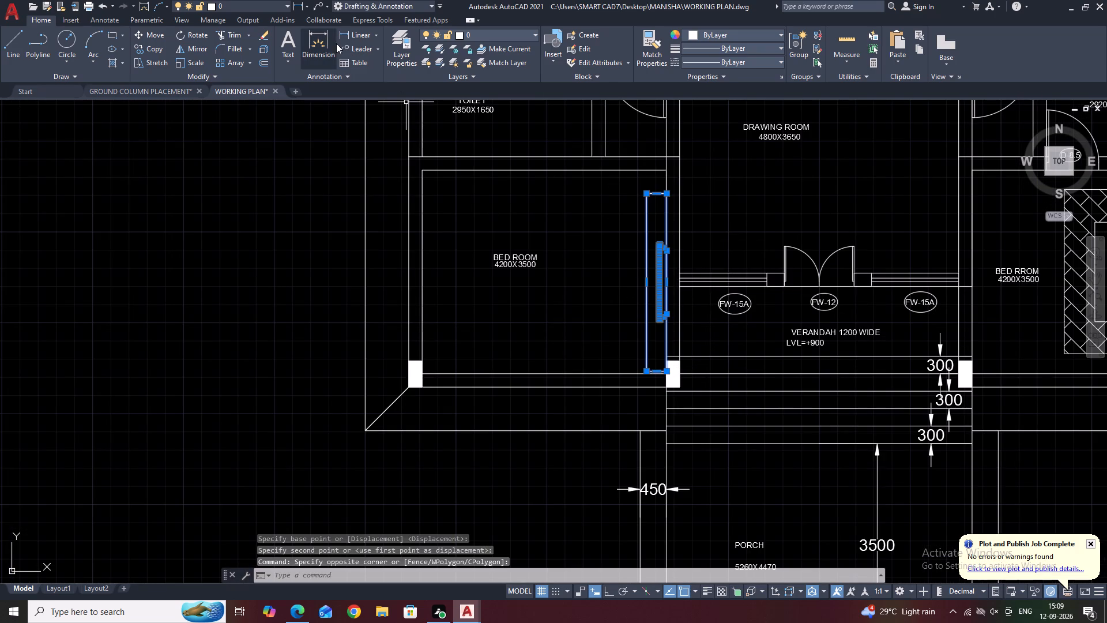
{"action": "middle_click_drag", "start_coordinate": [322, 45], "coordinate": [251, 108]}
{"action": "left_click", "coordinate": [192, 44]}
{"action": "scroll", "coordinate": [199, 115], "scroll_direction": "down", "scroll_amount": 3}
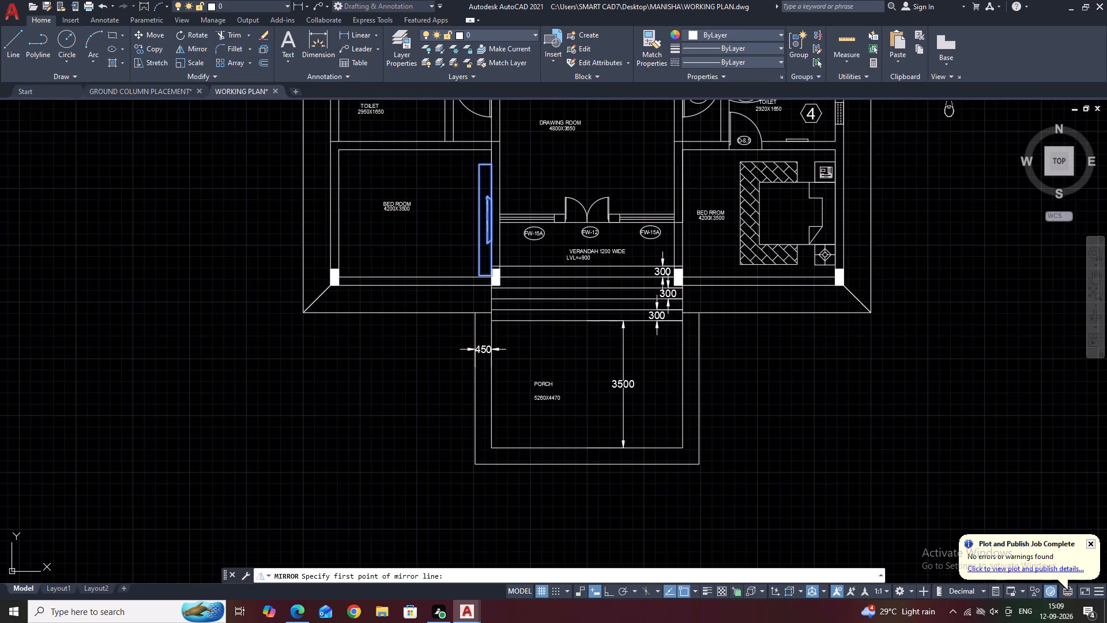
{"action": "middle_click_drag", "start_coordinate": [374, 160], "coordinate": [440, 241]}
{"action": "scroll", "coordinate": [445, 207], "scroll_direction": "up", "scroll_amount": 2}
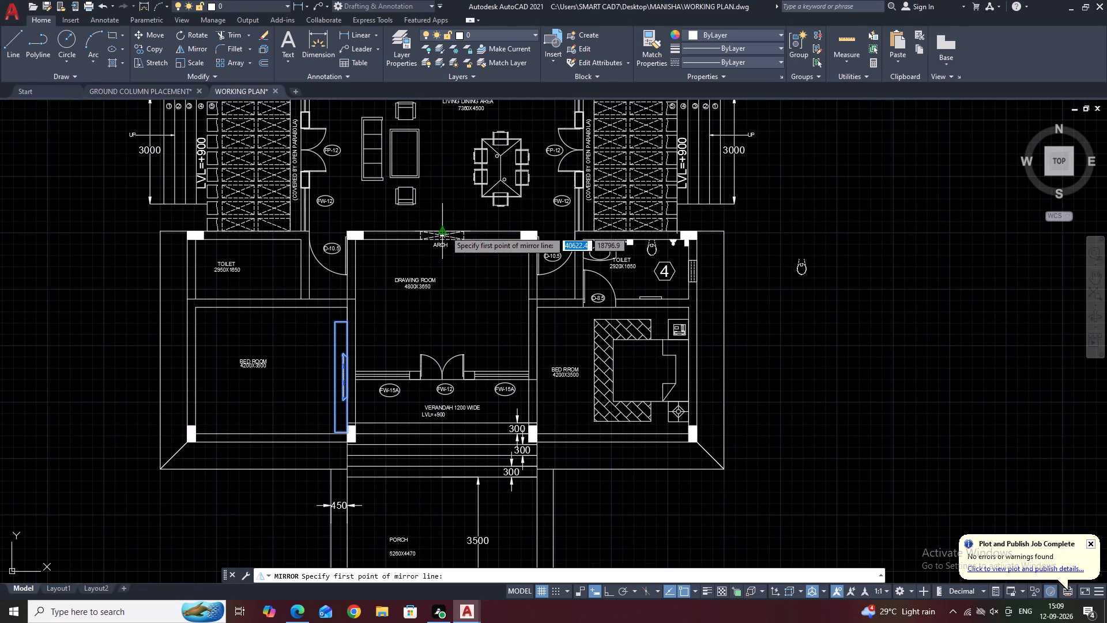
{"action": "left_click", "coordinate": [445, 231]}
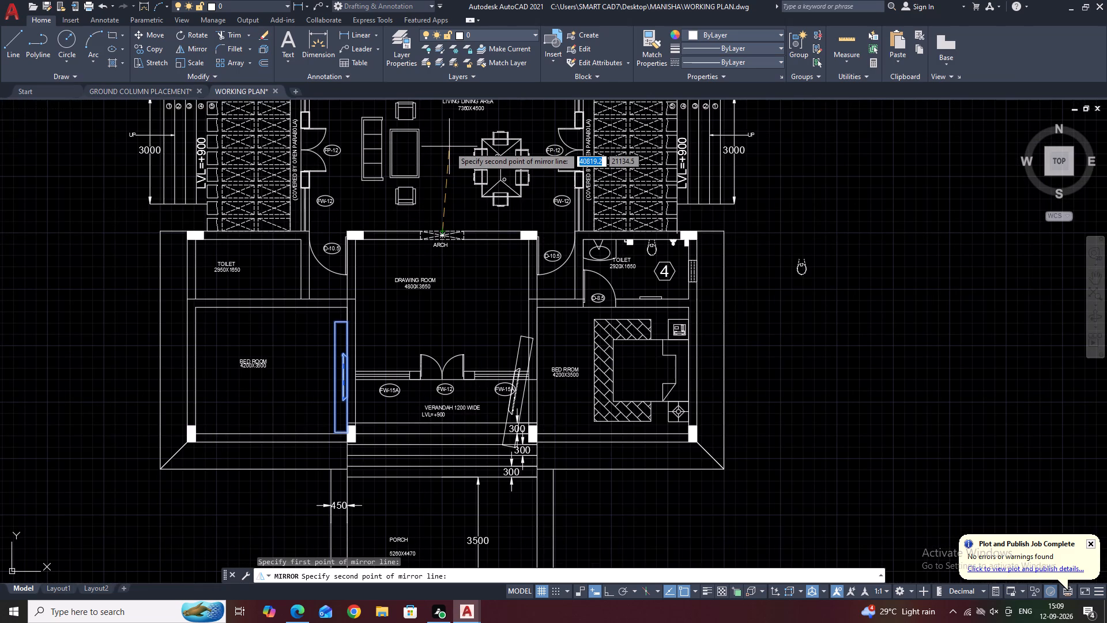
{"action": "key", "text": "F8"}
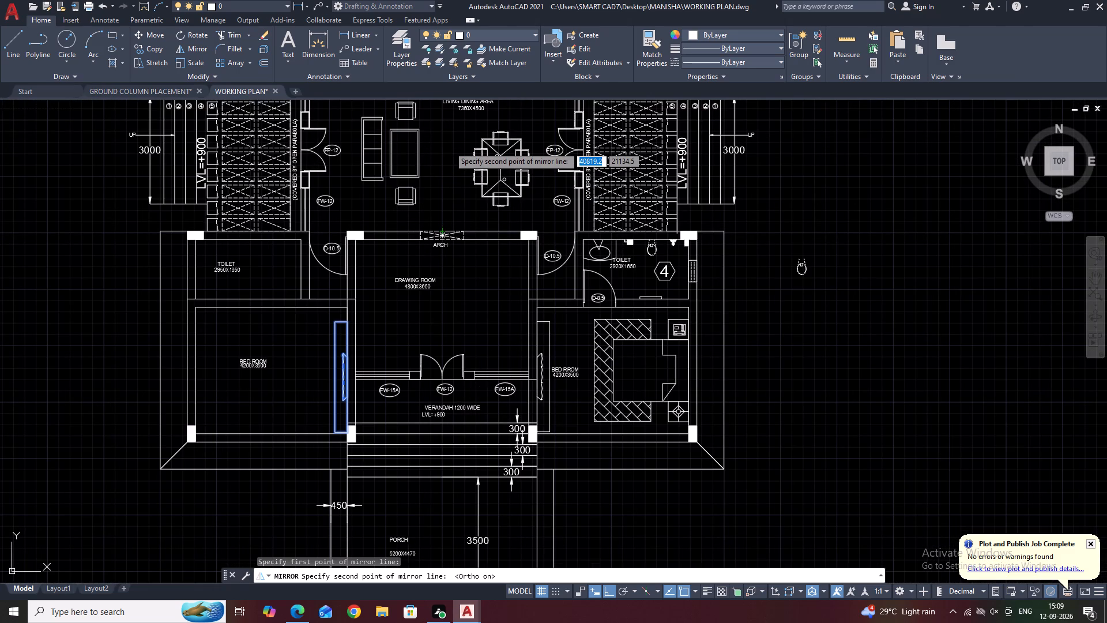
{"action": "left_click", "coordinate": [449, 147]}
{"action": "left_click_drag", "start_coordinate": [461, 187], "coordinate": [449, 147]}
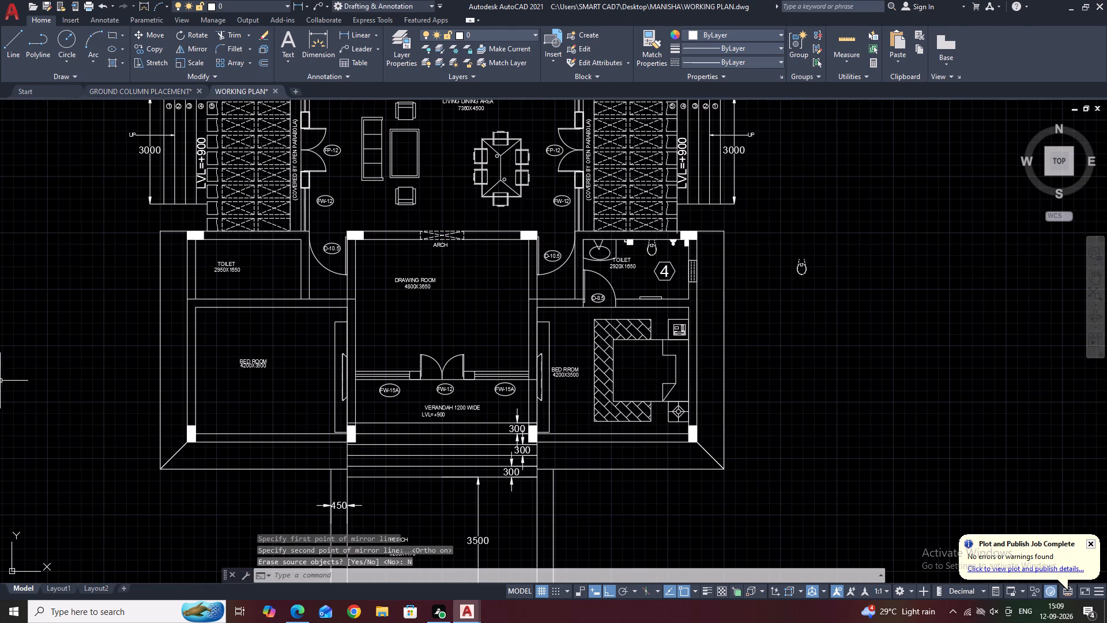
Draw a line across the thickness of the southeast bedroom's south wall at the wall's midpoint.
{"action": "scroll", "coordinate": [474, 393], "scroll_direction": "up", "scroll_amount": 1}
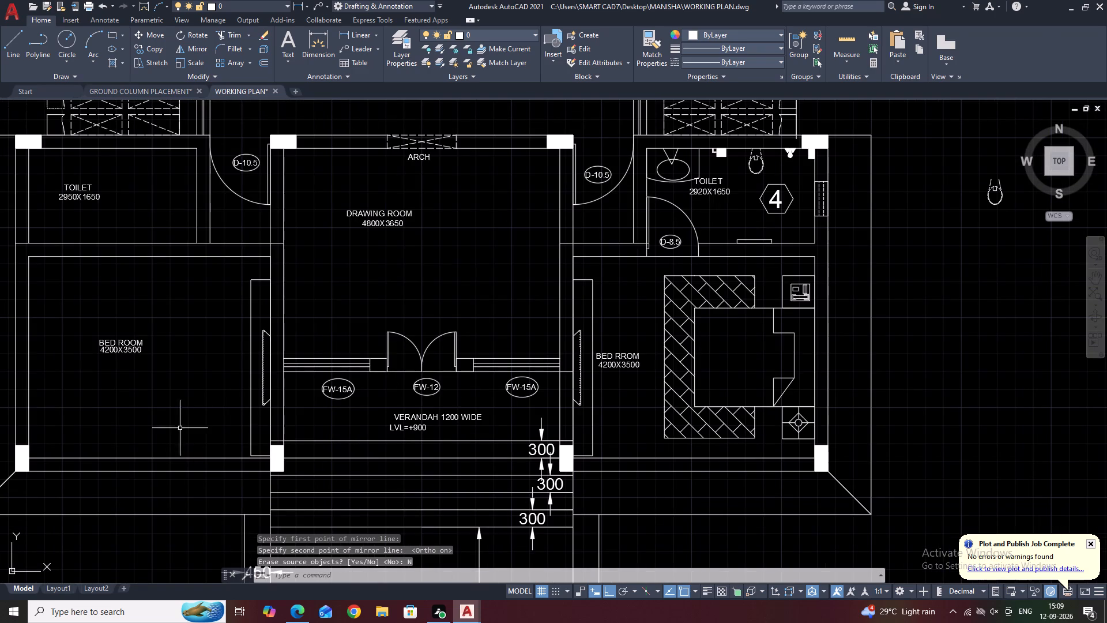
{"action": "middle_click_drag", "start_coordinate": [578, 436], "coordinate": [577, 339]}
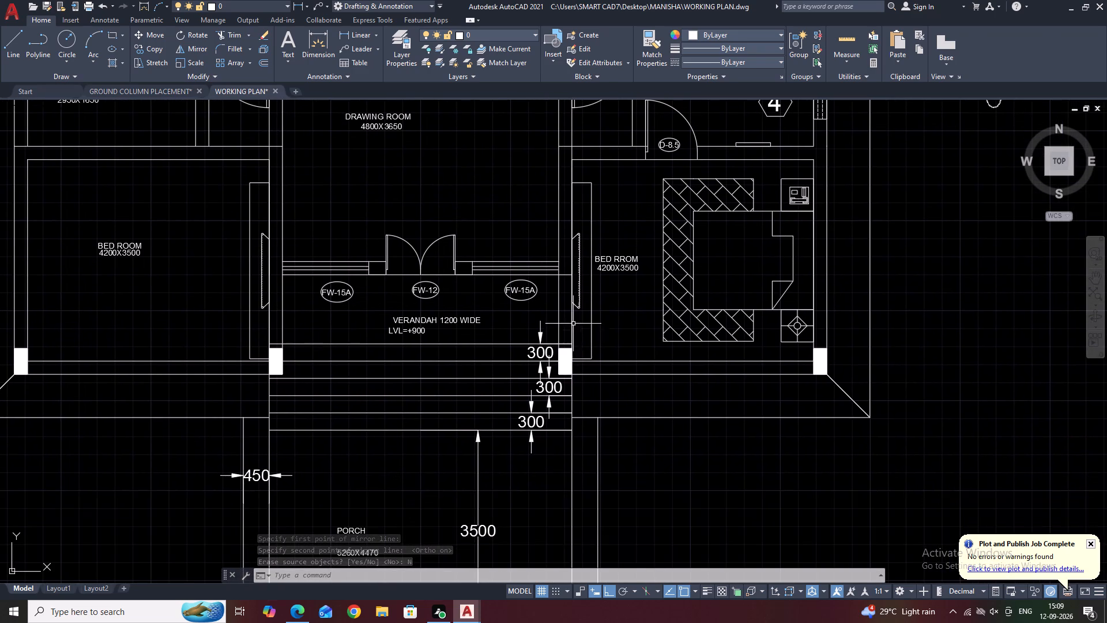
{"action": "middle_click_drag", "start_coordinate": [578, 324], "coordinate": [598, 377]}
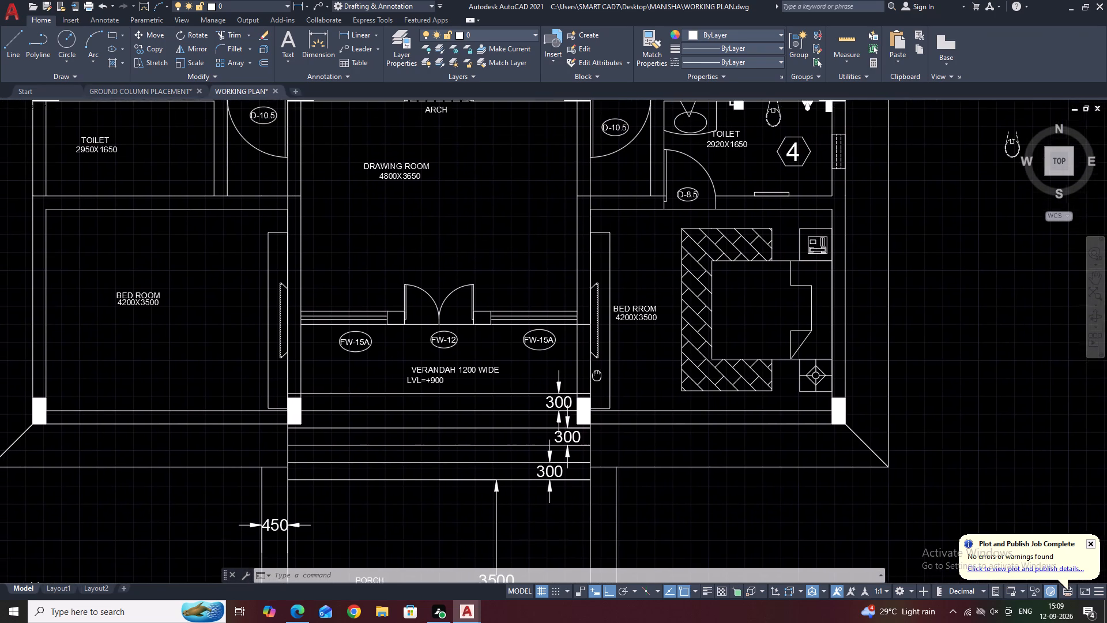
{"action": "middle_click_drag", "start_coordinate": [598, 377], "coordinate": [601, 378]}
{"action": "middle_click_drag", "start_coordinate": [596, 326], "coordinate": [591, 356]}
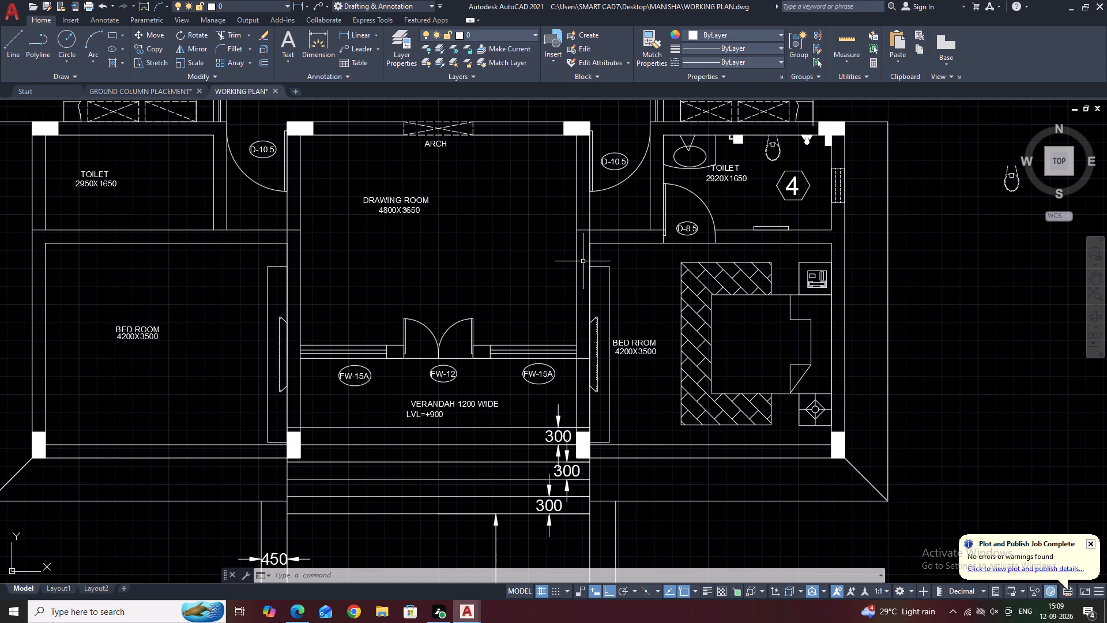
{"action": "middle_click_drag", "start_coordinate": [611, 347], "coordinate": [627, 305]}
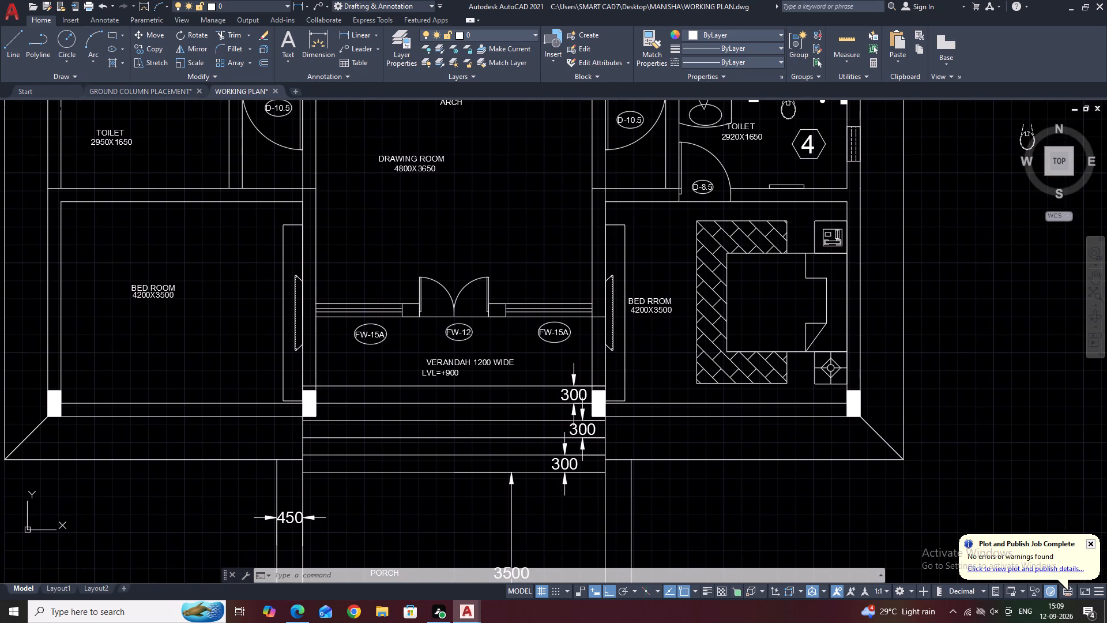
{"action": "middle_click_drag", "start_coordinate": [643, 393], "coordinate": [642, 392]}
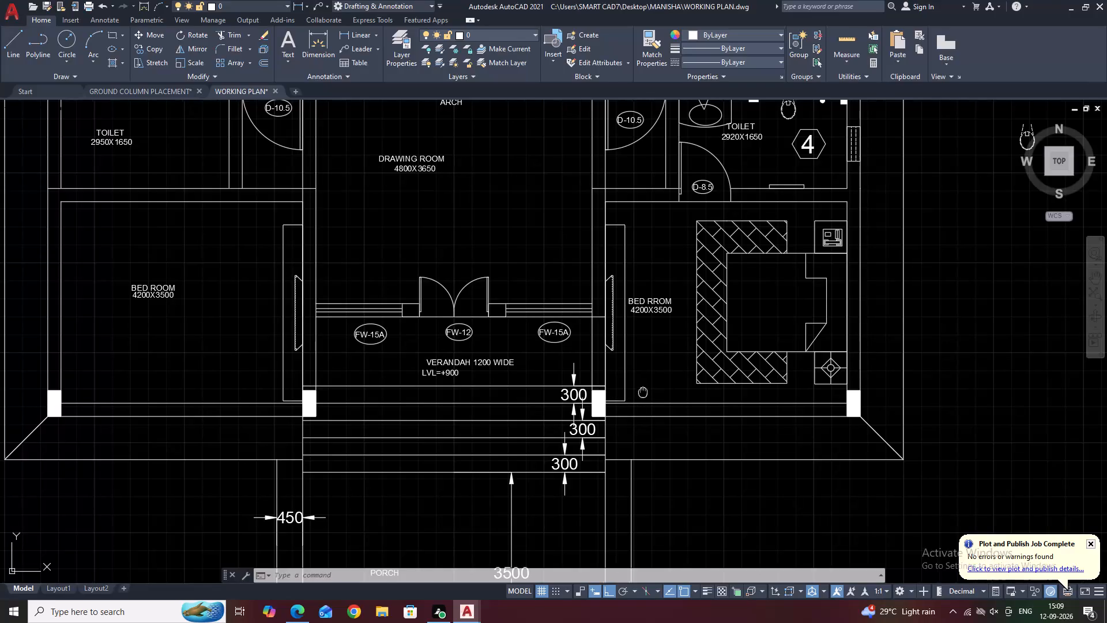
{"action": "middle_click_drag", "start_coordinate": [642, 392], "coordinate": [601, 342]}
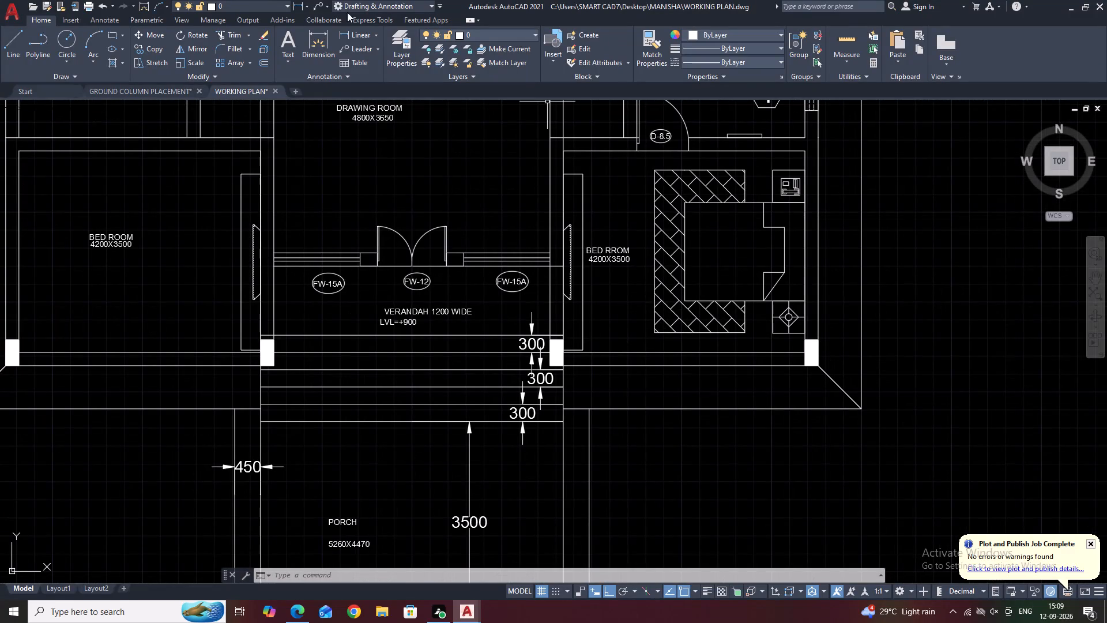
{"action": "left_click", "coordinate": [7, 45]}
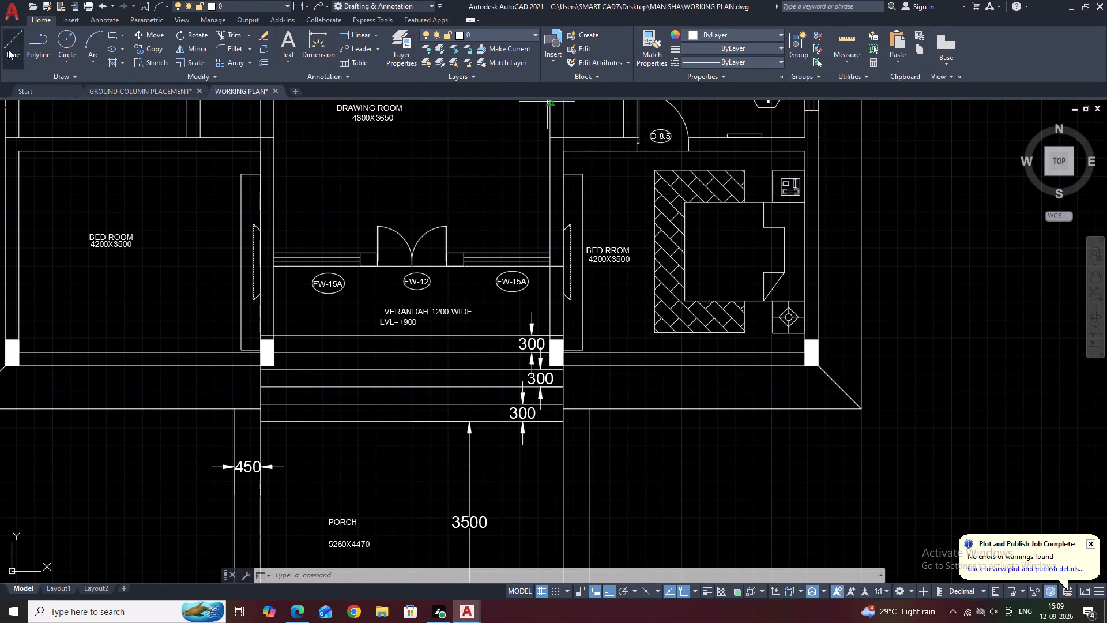
{"action": "left_click", "coordinate": [686, 352]}
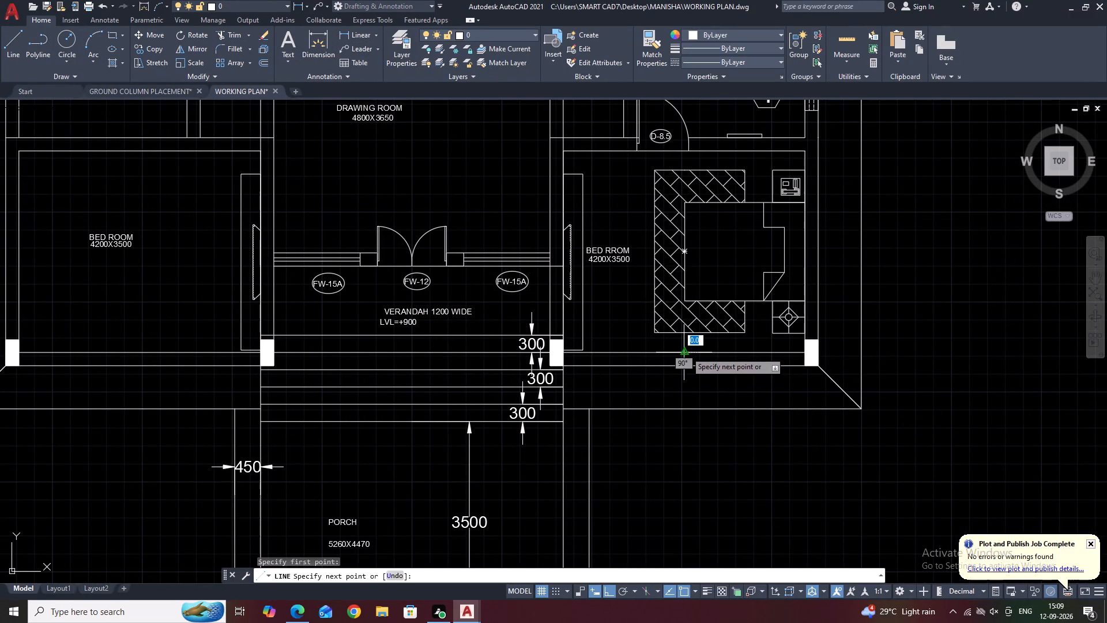
{"action": "left_click", "coordinate": [684, 365]}
{"action": "right_click", "coordinate": [684, 366]}
{"action": "left_click", "coordinate": [702, 386]}
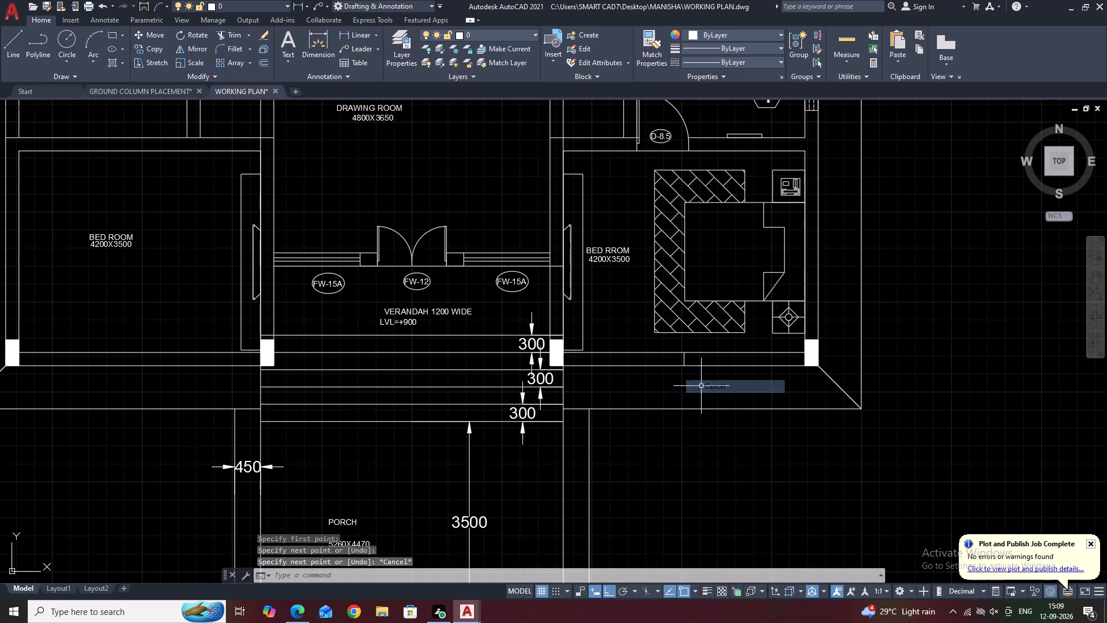
Offset the line across the southeast bedroom's south wall 1000 to the west.
{"action": "scroll", "coordinate": [686, 366], "scroll_direction": "up", "scroll_amount": 2}
{"action": "left_click", "coordinate": [699, 328]}
{"action": "left_click", "coordinate": [681, 302]}
{"action": "left_click", "coordinate": [695, 350]}
{"action": "left_click", "coordinate": [672, 352]}
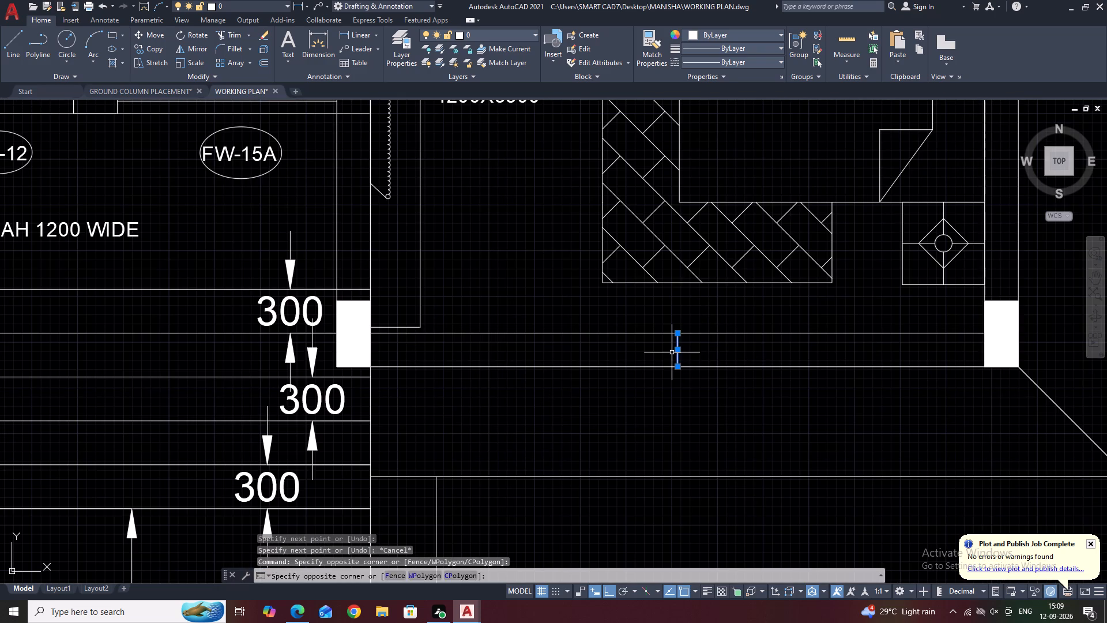
{"action": "type", "text": "O"}
{"action": "key", "text": "space"}
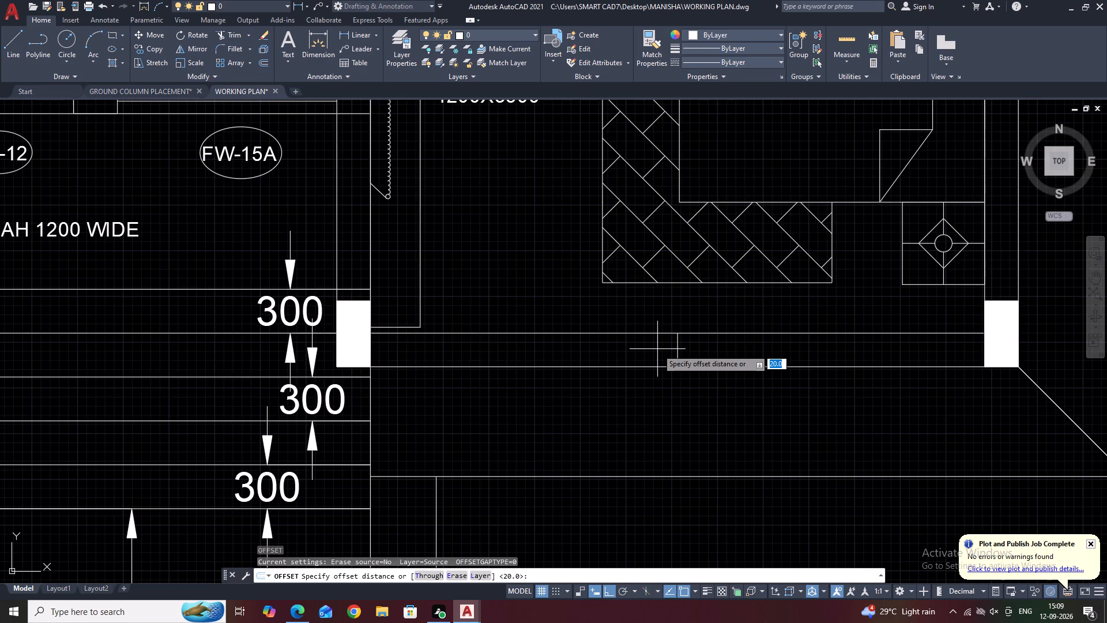
{"action": "type", "text": "000"}
{"action": "key", "text": "BackSpace"}
{"action": "key", "text": "BackSpace"}
{"action": "key", "text": "BackSpace"}
{"action": "type", "text": "1000"}
{"action": "key", "text": "Return"}
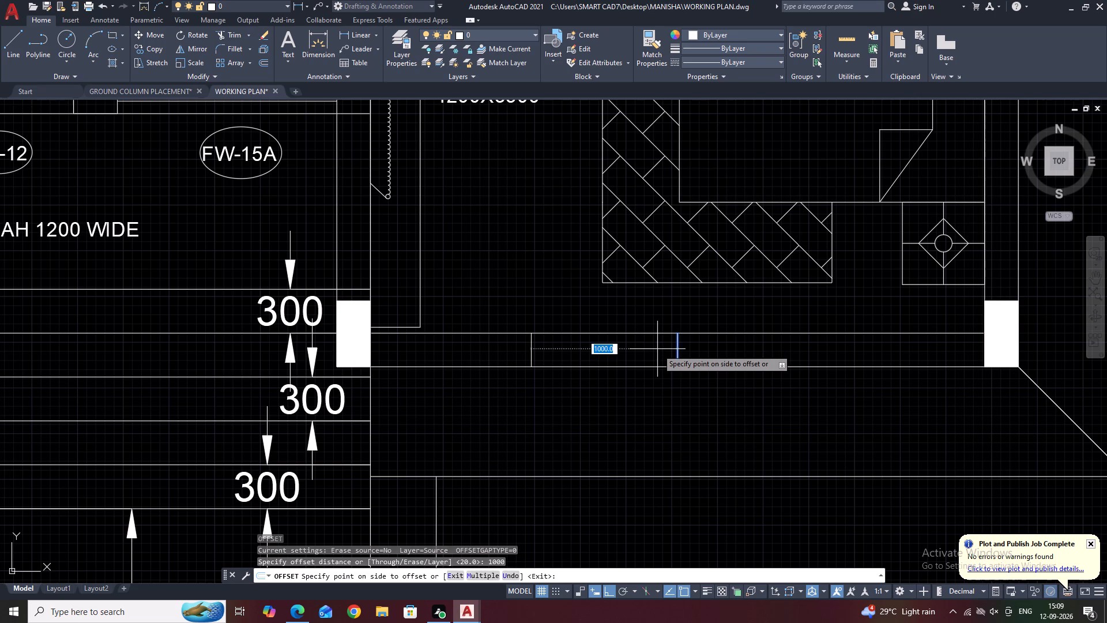
{"action": "left_click", "coordinate": [657, 349]}
Offset the same midpoint line 1000 to the east along the southeast bedroom's south wall.
{"action": "left_click", "coordinate": [676, 350]}
{"action": "left_click", "coordinate": [797, 356]}
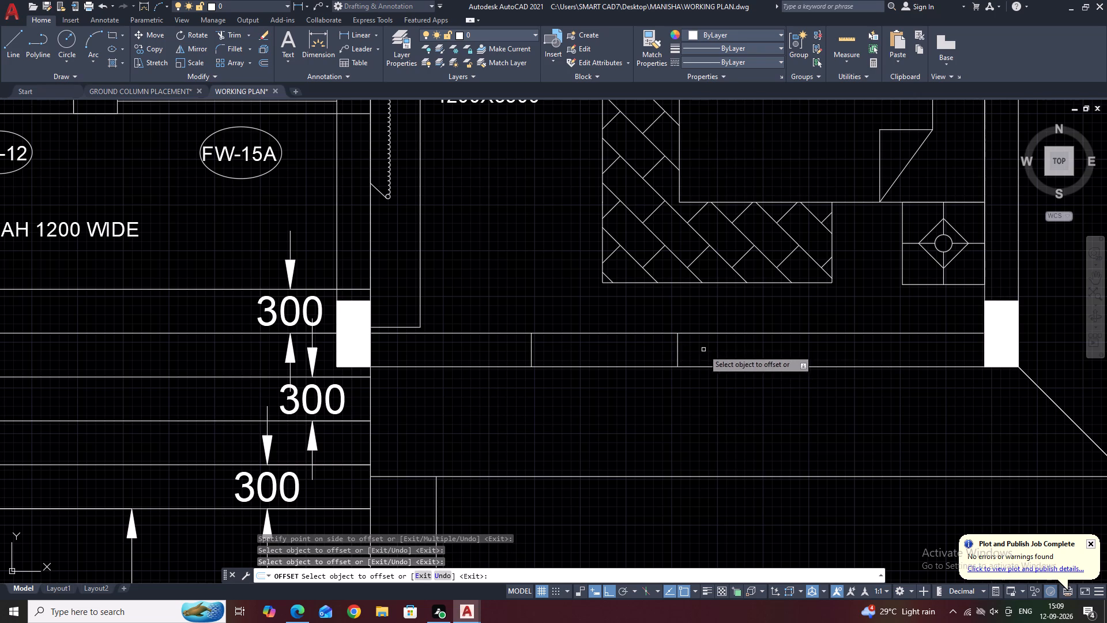
{"action": "left_click", "coordinate": [676, 352]}
{"action": "left_click", "coordinate": [754, 355]}
{"action": "right_click", "coordinate": [754, 355]}
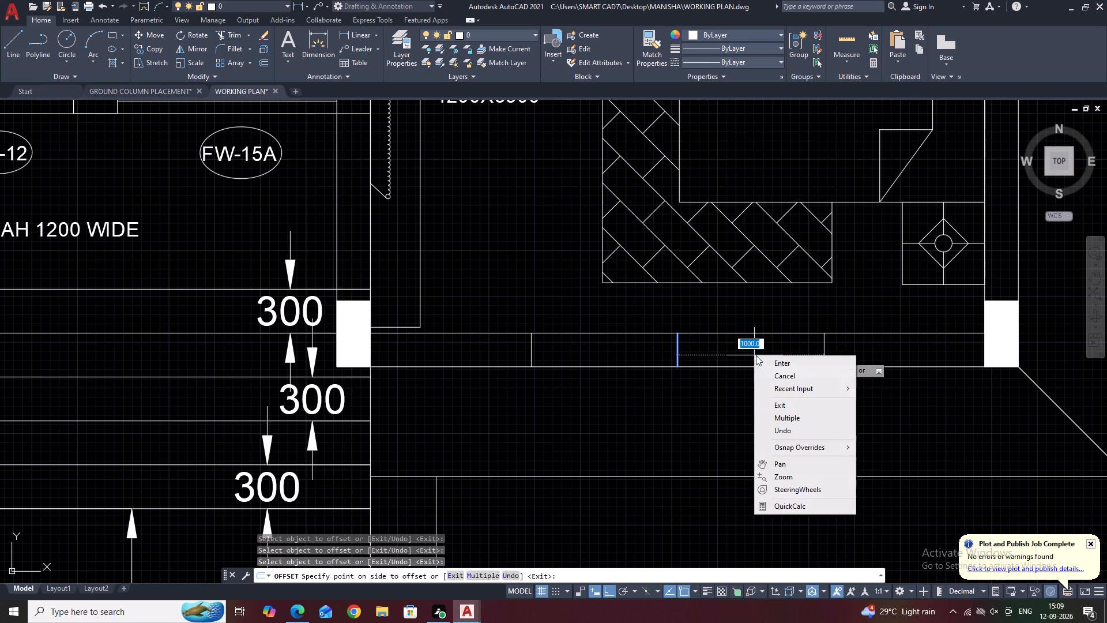
{"action": "left_click", "coordinate": [774, 379]}
{"action": "left_click", "coordinate": [687, 347]}
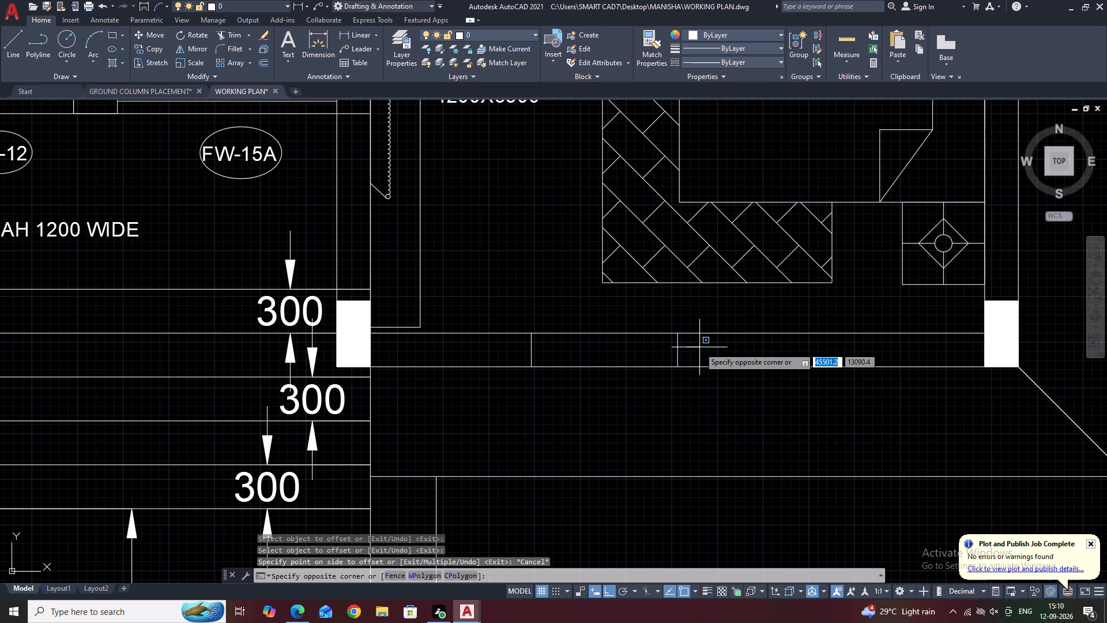
{"action": "left_click", "coordinate": [675, 346]}
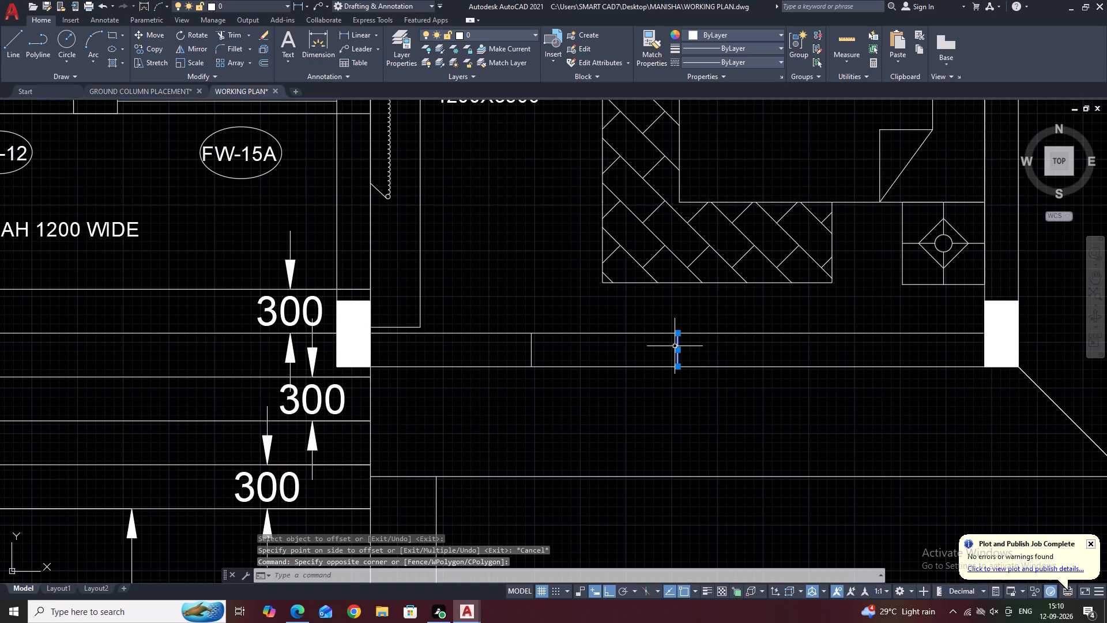
{"action": "type", "text": "O"}
{"action": "key", "text": "space"}
{"action": "key", "text": "space"}
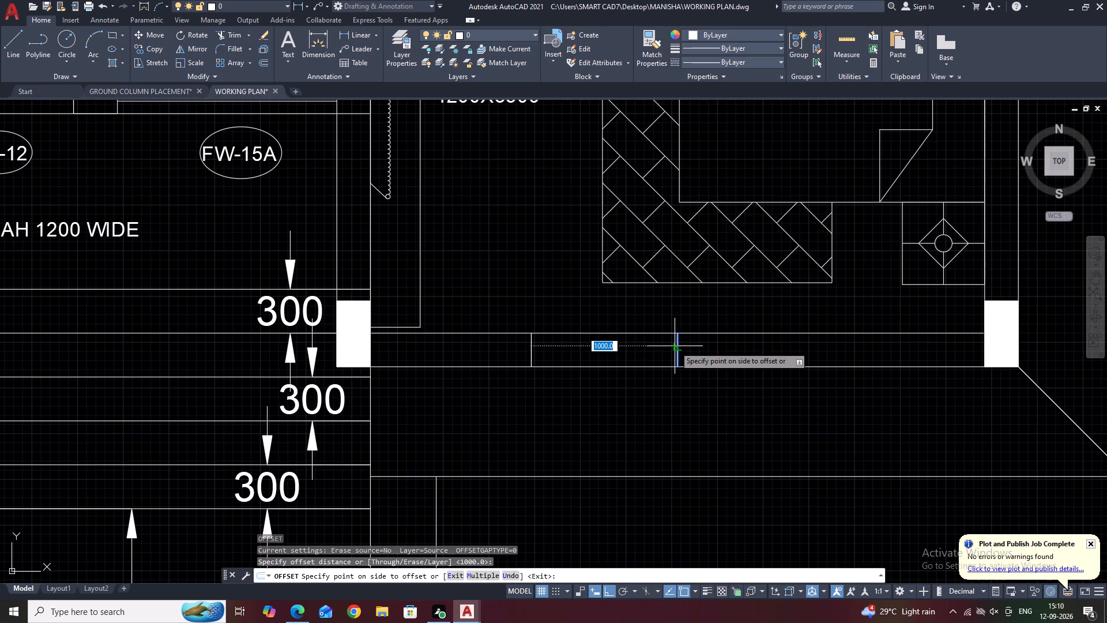
{"action": "left_click", "coordinate": [740, 342]}
{"action": "right_click", "coordinate": [743, 341]}
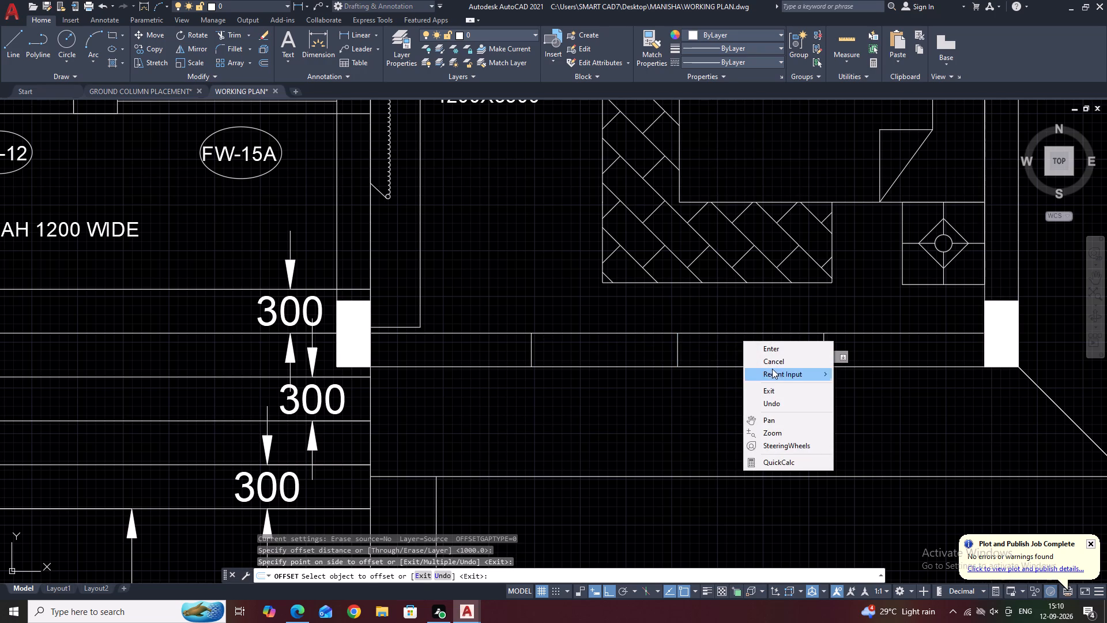
{"action": "left_click", "coordinate": [778, 361]}
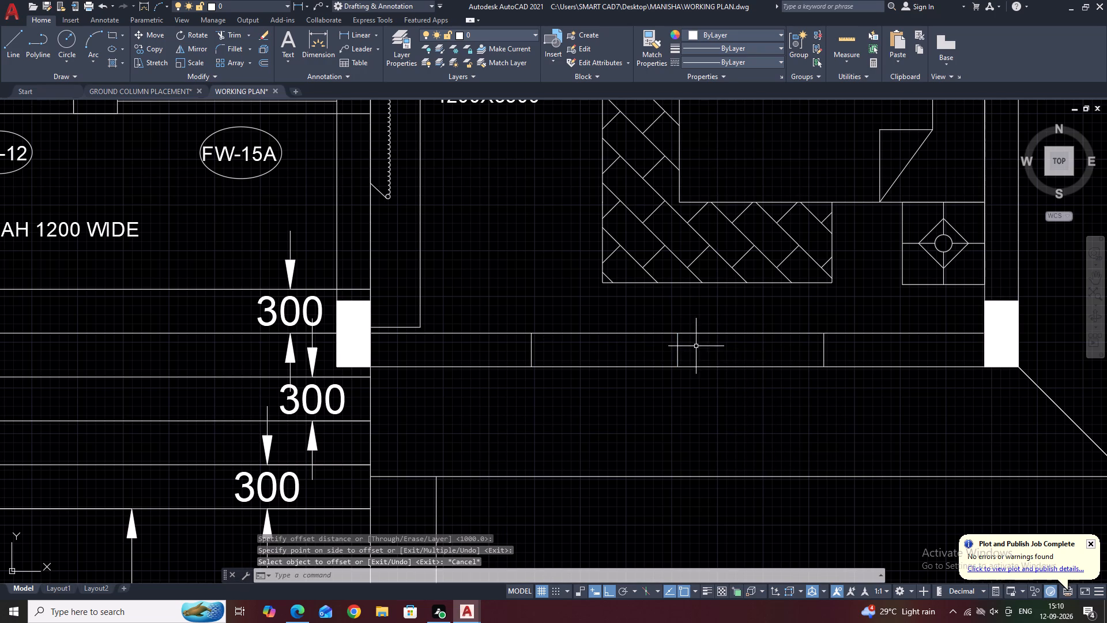
Delete the midpoint line between the two offset lines in the south wall.
{"action": "left_click", "coordinate": [696, 346]}
{"action": "left_click", "coordinate": [653, 344]}
{"action": "key", "text": "Delete"}
Trim both south wall lines between the two offset lines to open the window gap in the southeast bedroom.
{"action": "type", "text": "TR"}
{"action": "key", "text": "space"}
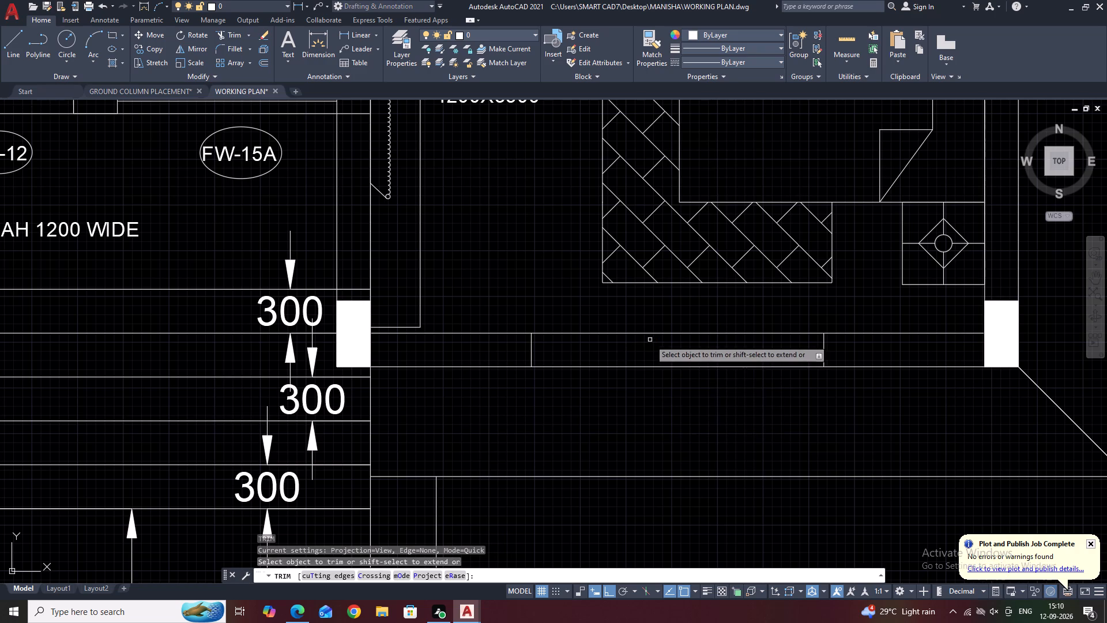
{"action": "left_click", "coordinate": [641, 320]}
{"action": "left_click", "coordinate": [637, 383]}
{"action": "right_click", "coordinate": [638, 382]}
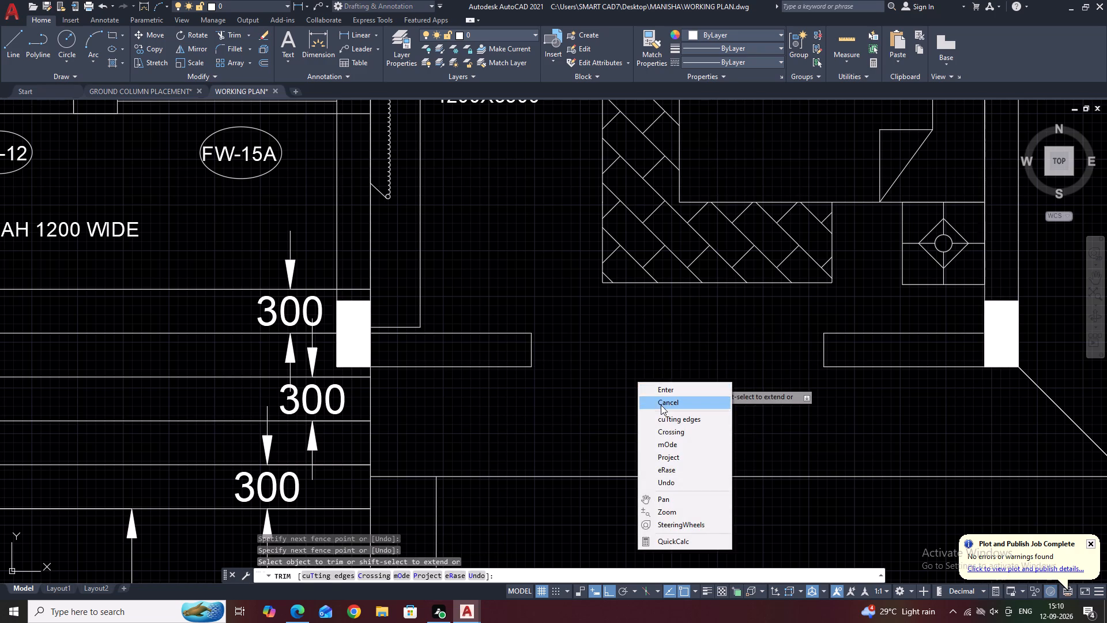
{"action": "left_click", "coordinate": [661, 405]}
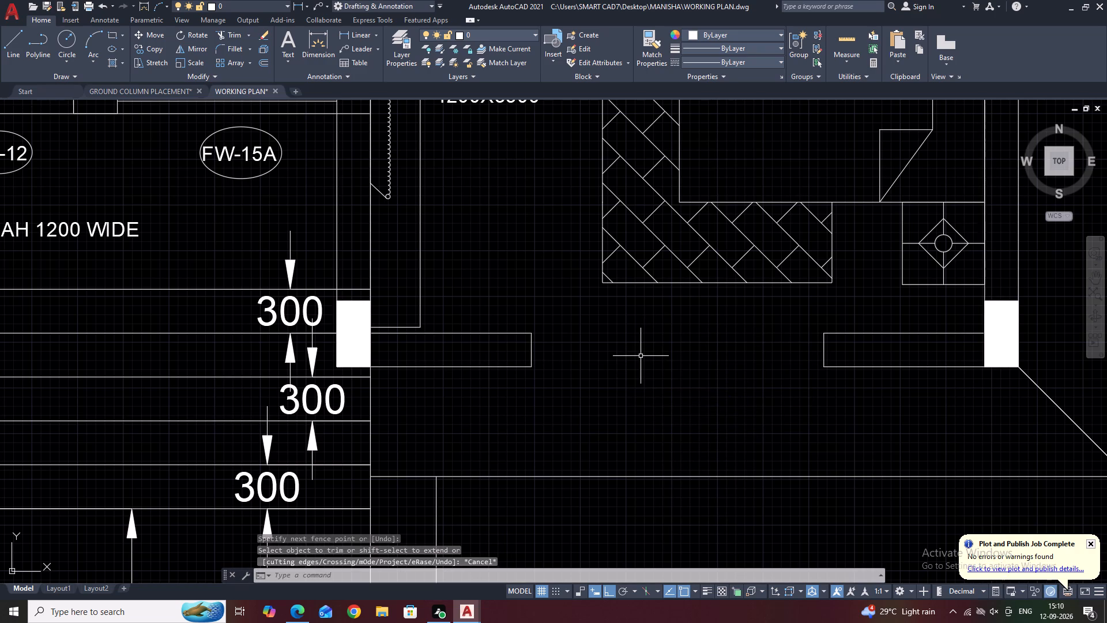
Copy the FW-20 window from the master bedroom's north wall by its southeast corner into the southeast bedroom's south wall opening.
{"action": "scroll", "coordinate": [613, 346], "scroll_direction": "down", "scroll_amount": 5}
{"action": "middle_click_drag", "start_coordinate": [568, 231], "coordinate": [570, 234]}
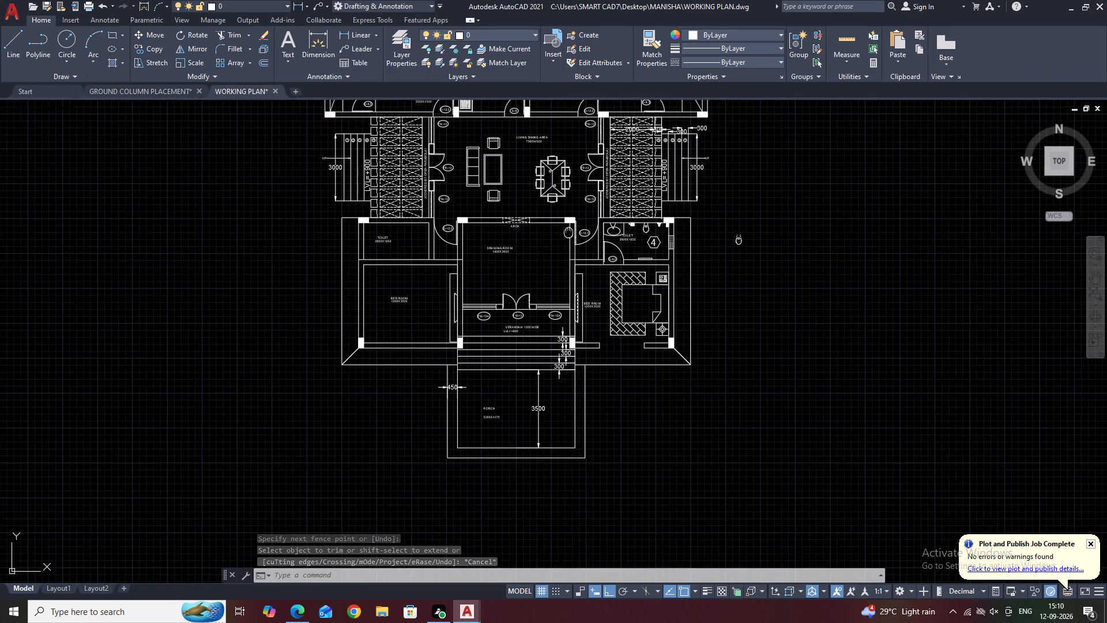
{"action": "middle_click_drag", "start_coordinate": [570, 234], "coordinate": [688, 379]}
{"action": "scroll", "coordinate": [719, 152], "scroll_direction": "up", "scroll_amount": 3}
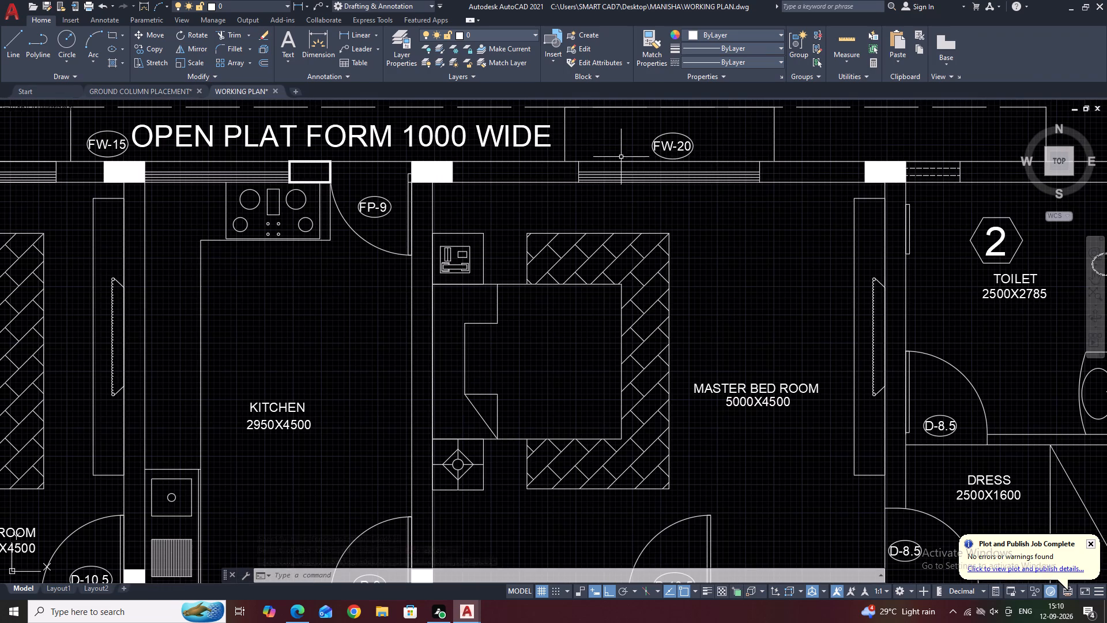
{"action": "left_click", "coordinate": [568, 148]}
{"action": "left_click", "coordinate": [770, 201]}
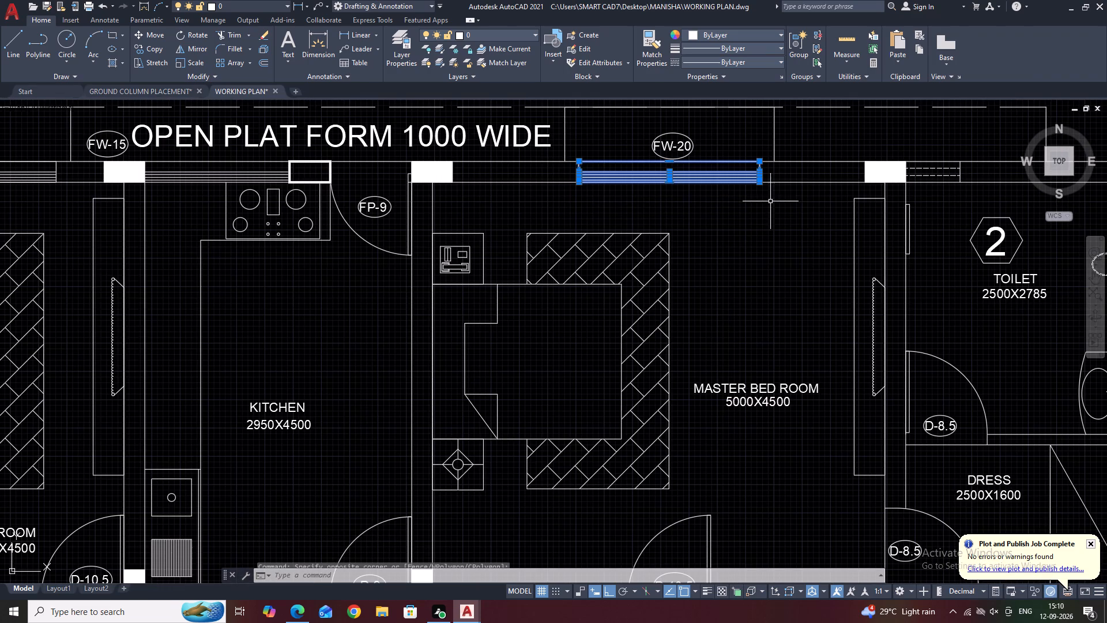
{"action": "left_click", "coordinate": [153, 52]}
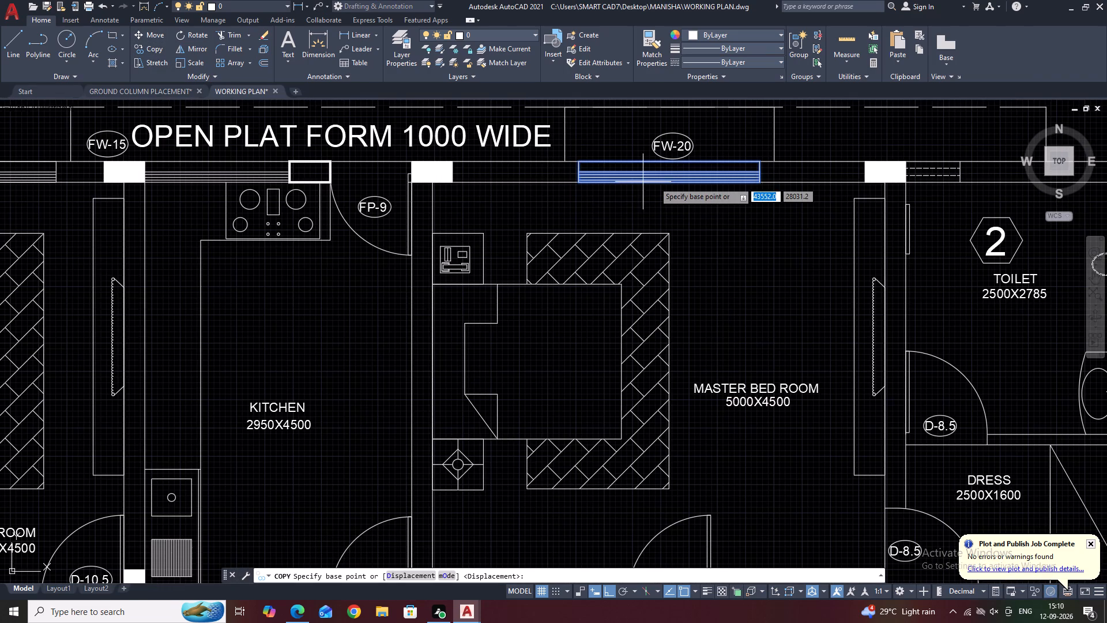
{"action": "left_click", "coordinate": [758, 182]}
{"action": "scroll", "coordinate": [765, 179], "scroll_direction": "down", "scroll_amount": 4}
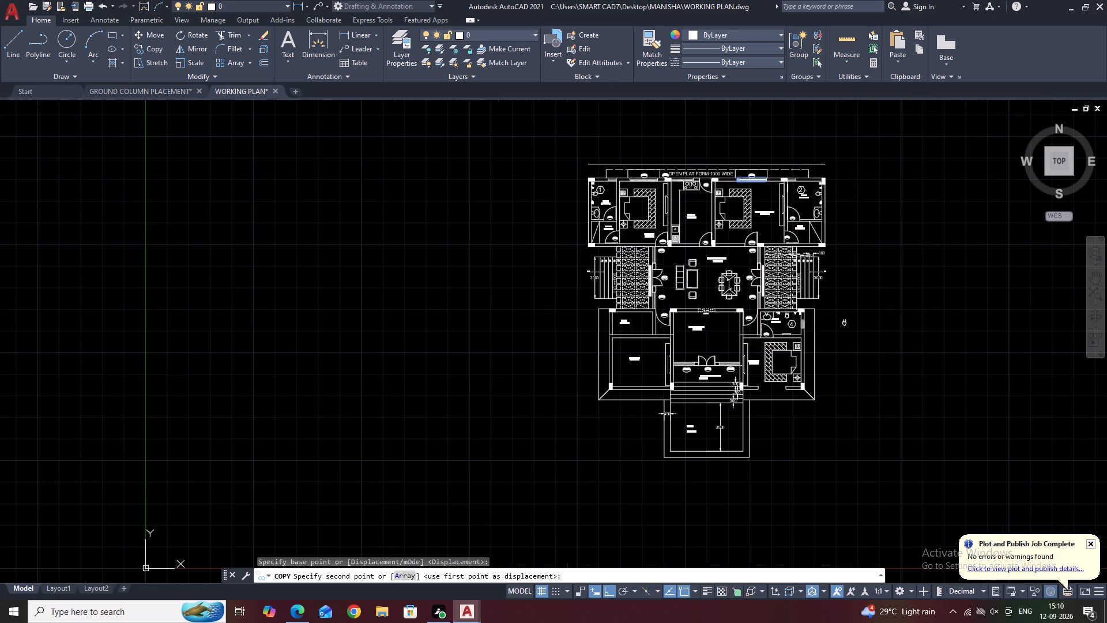
{"action": "scroll", "coordinate": [796, 408], "scroll_direction": "up", "scroll_amount": 3}
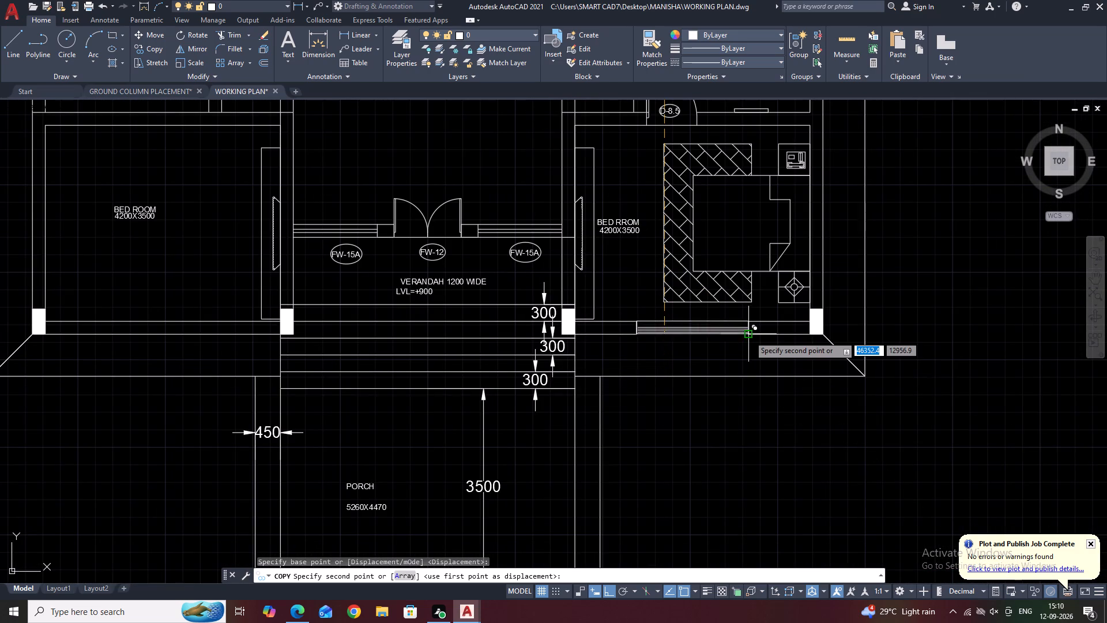
{"action": "left_click", "coordinate": [749, 336]}
{"action": "right_click", "coordinate": [760, 356]}
{"action": "left_click", "coordinate": [785, 377]}
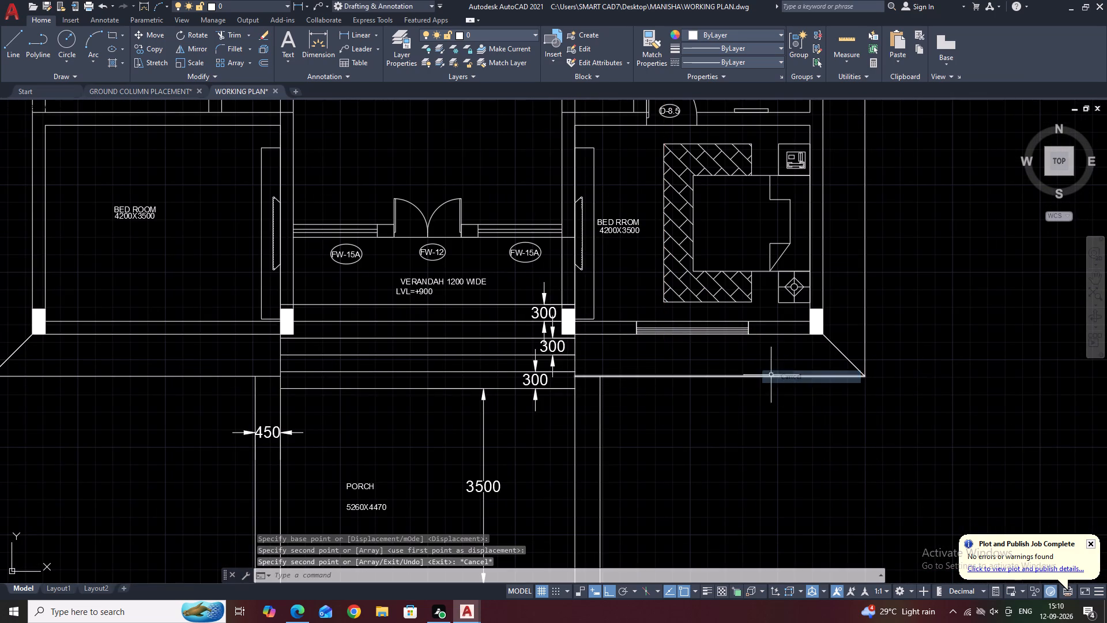
Erase the duplicate jamb line at each end of the southeast bedroom's south window.
{"action": "middle_click_drag", "start_coordinate": [707, 350], "coordinate": [767, 336]}
{"action": "scroll", "coordinate": [795, 300], "scroll_direction": "up", "scroll_amount": 3}
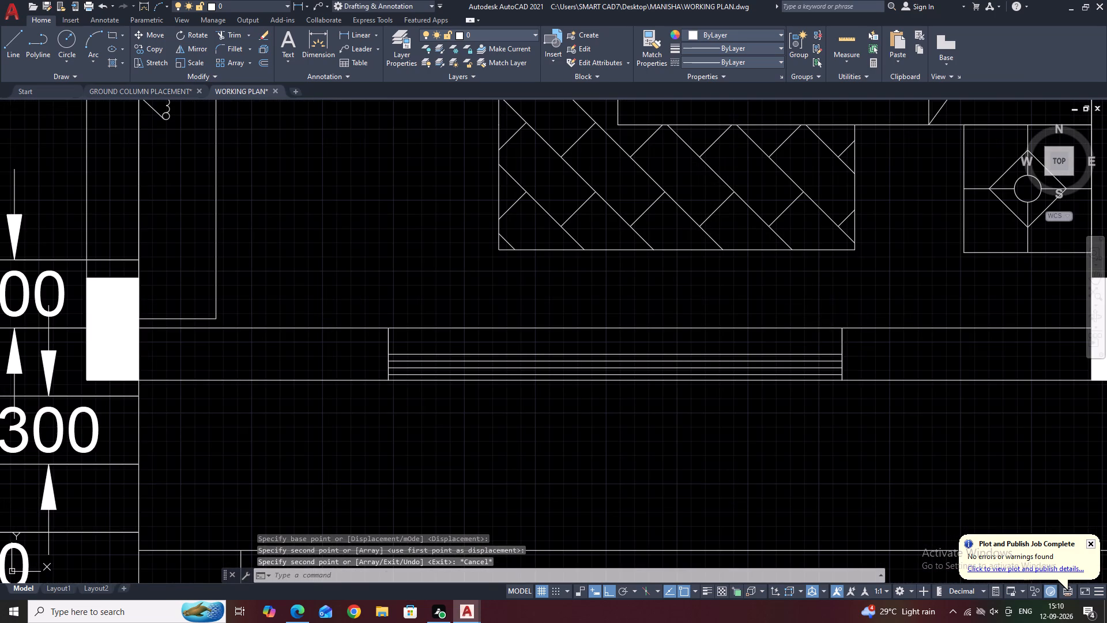
{"action": "left_click", "coordinate": [838, 317]}
{"action": "left_click_drag", "start_coordinate": [859, 393], "coordinate": [865, 412]}
{"action": "right_click", "coordinate": [324, 159]}
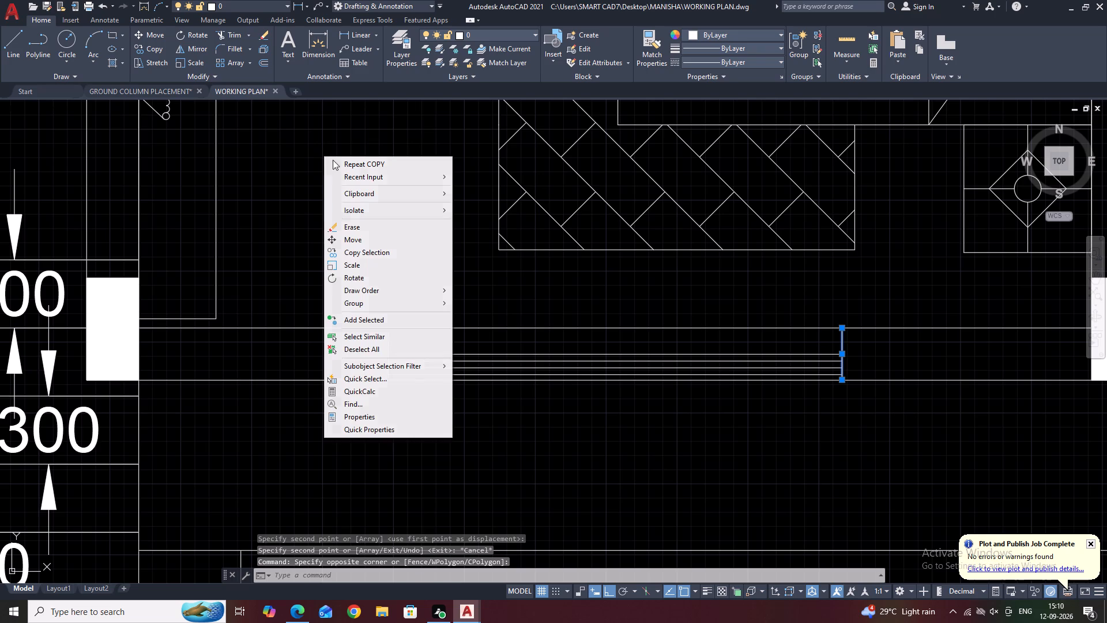
{"action": "left_click", "coordinate": [389, 230]}
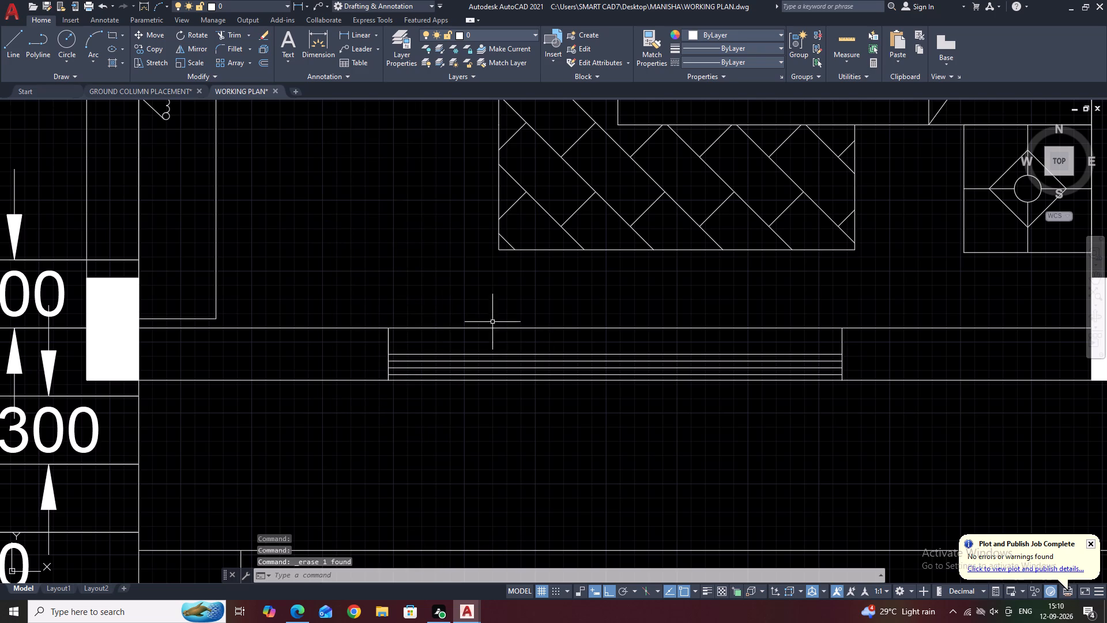
{"action": "left_click", "coordinate": [372, 296]}
{"action": "left_click", "coordinate": [415, 397]}
{"action": "right_click", "coordinate": [367, 255]}
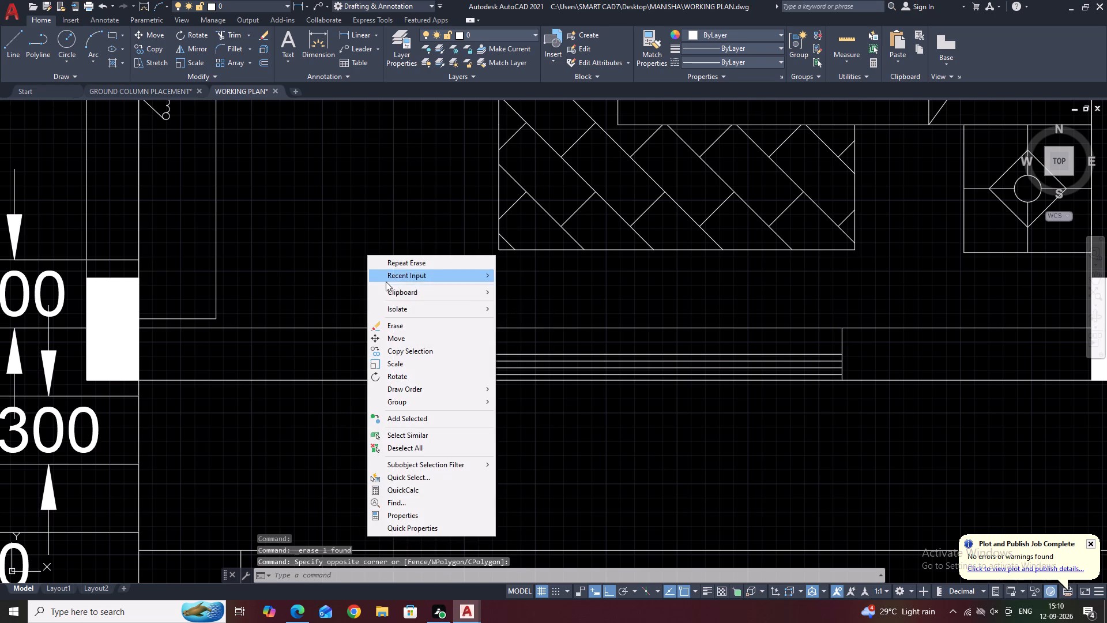
{"action": "left_click", "coordinate": [401, 325]}
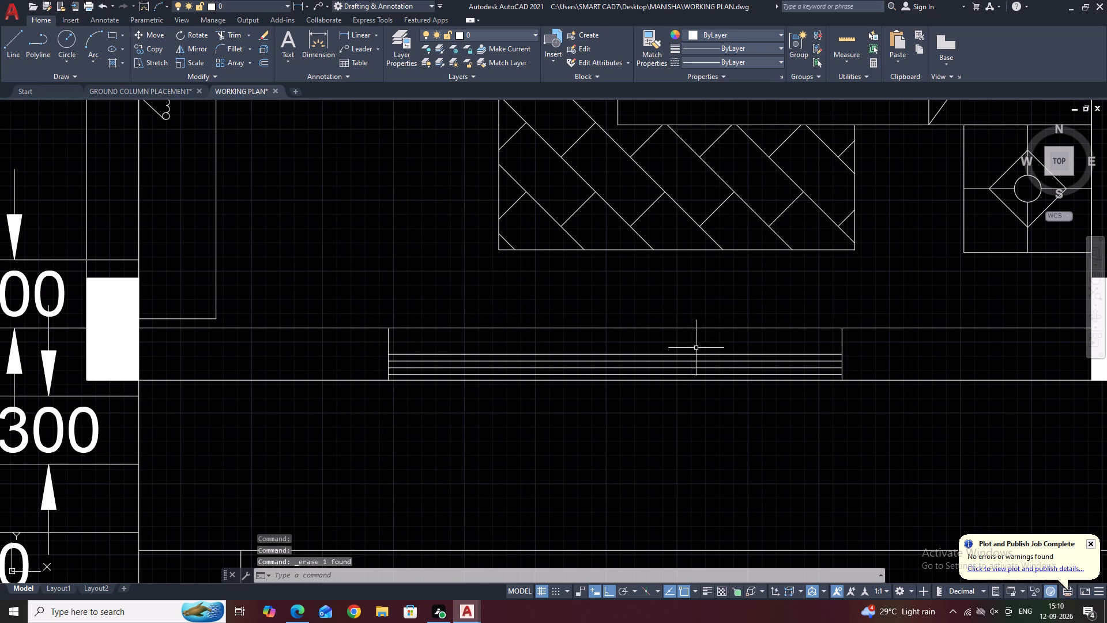
Move the four pane lines of the southeast bedroom's south window north, close to the wall's inner face.
{"action": "scroll", "coordinate": [403, 294], "scroll_direction": "down", "scroll_amount": 2}
{"action": "middle_click_drag", "start_coordinate": [315, 316], "coordinate": [379, 334]}
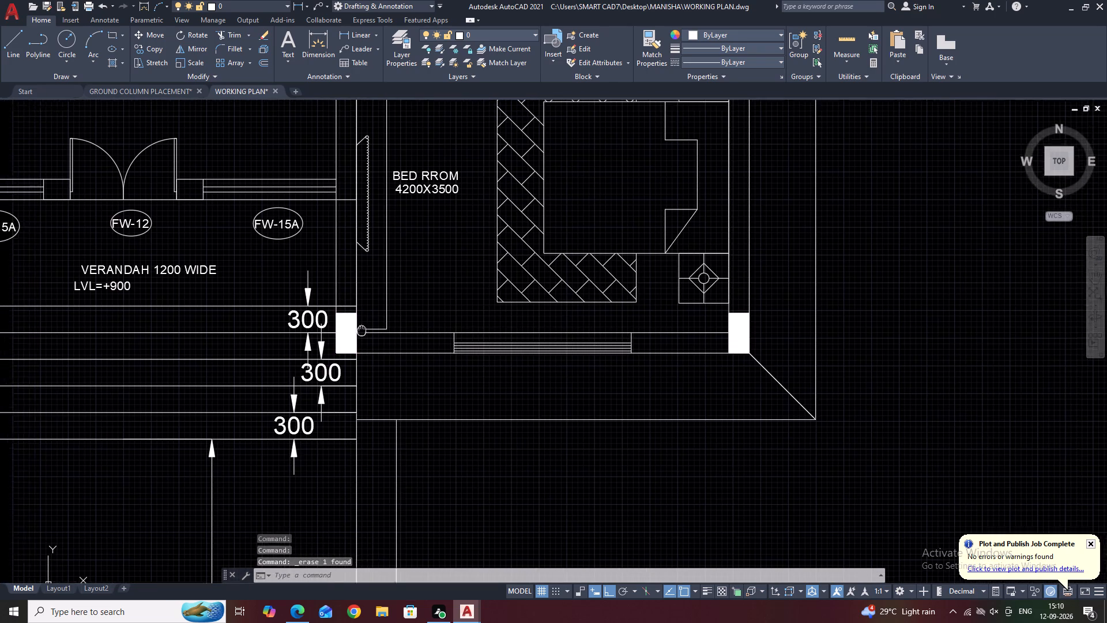
{"action": "middle_click_drag", "start_coordinate": [379, 334], "coordinate": [473, 348]}
{"action": "scroll", "coordinate": [435, 348], "scroll_direction": "up", "scroll_amount": 1}
{"action": "scroll", "coordinate": [668, 396], "scroll_direction": "up", "scroll_amount": 3}
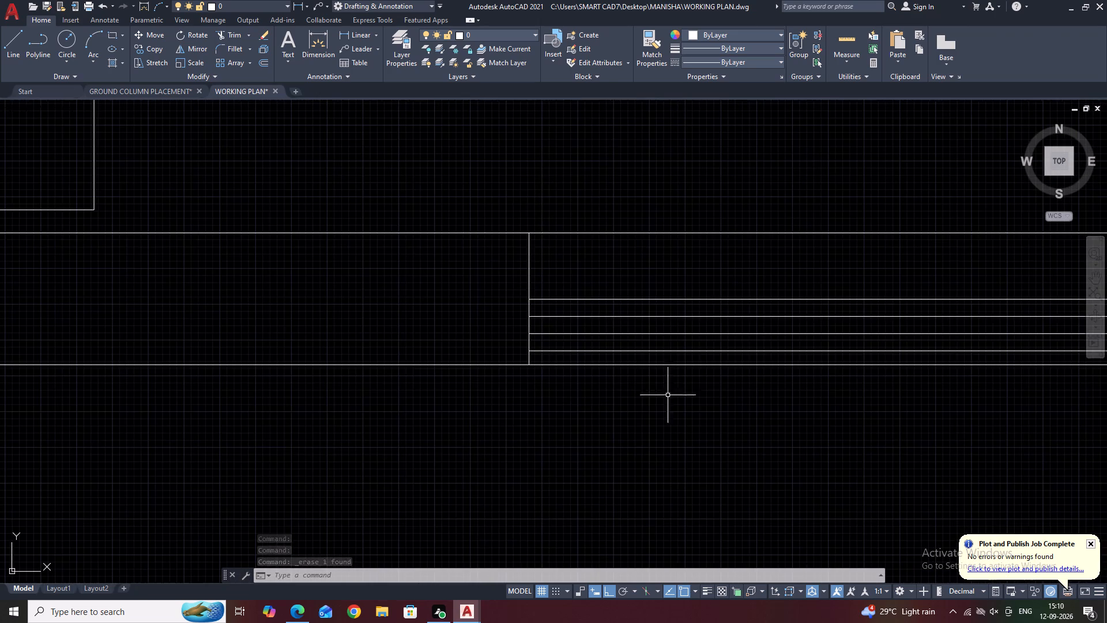
{"action": "left_click", "coordinate": [630, 359]}
{"action": "left_click", "coordinate": [606, 293]}
{"action": "middle_click_drag", "start_coordinate": [439, 271], "coordinate": [393, 314]}
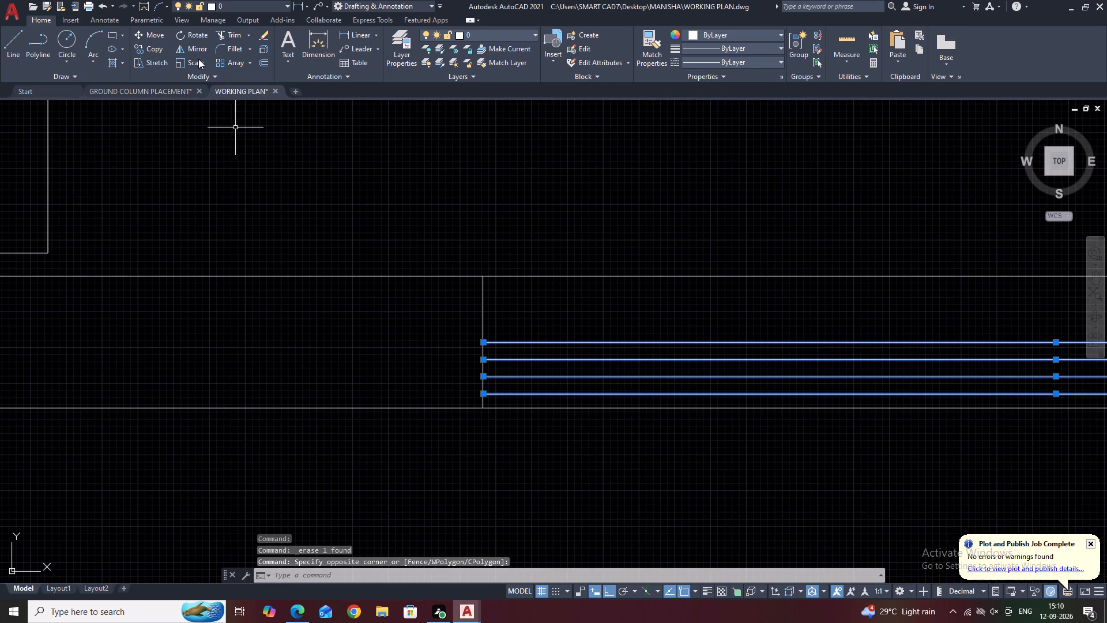
{"action": "left_click", "coordinate": [156, 36]}
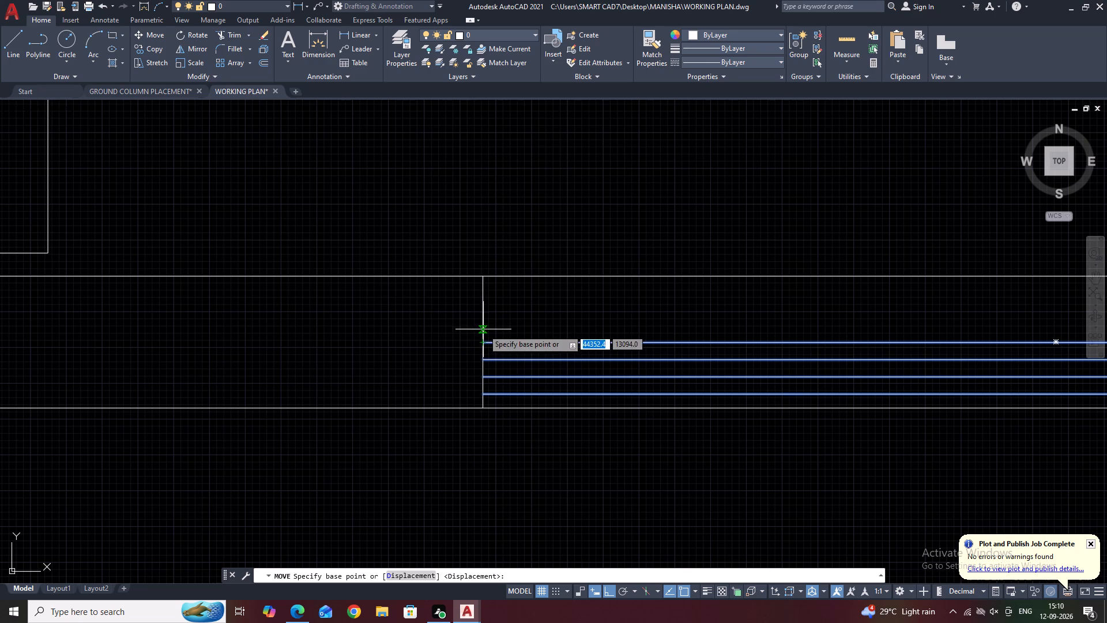
{"action": "left_click", "coordinate": [483, 329]}
{"action": "left_click", "coordinate": [483, 277]}
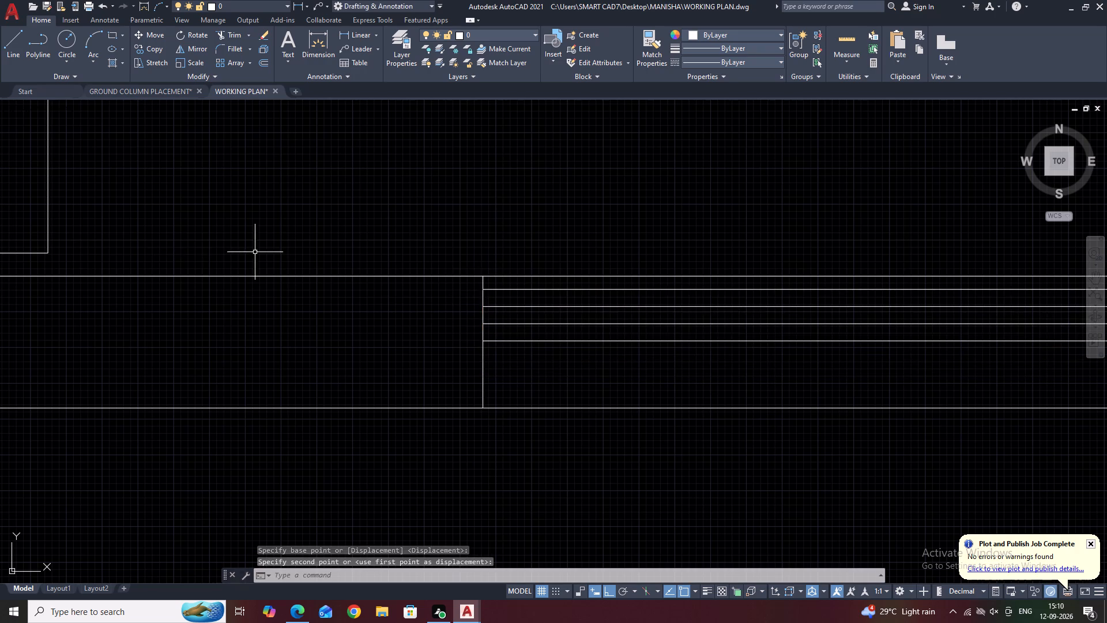
Copy the southeast bedroom's south window by its inner edge midpoint to the midpoint of the southwest bedroom's south wall.
{"action": "scroll", "coordinate": [491, 317], "scroll_direction": "down", "scroll_amount": 4}
{"action": "middle_click_drag", "start_coordinate": [400, 318], "coordinate": [548, 350]}
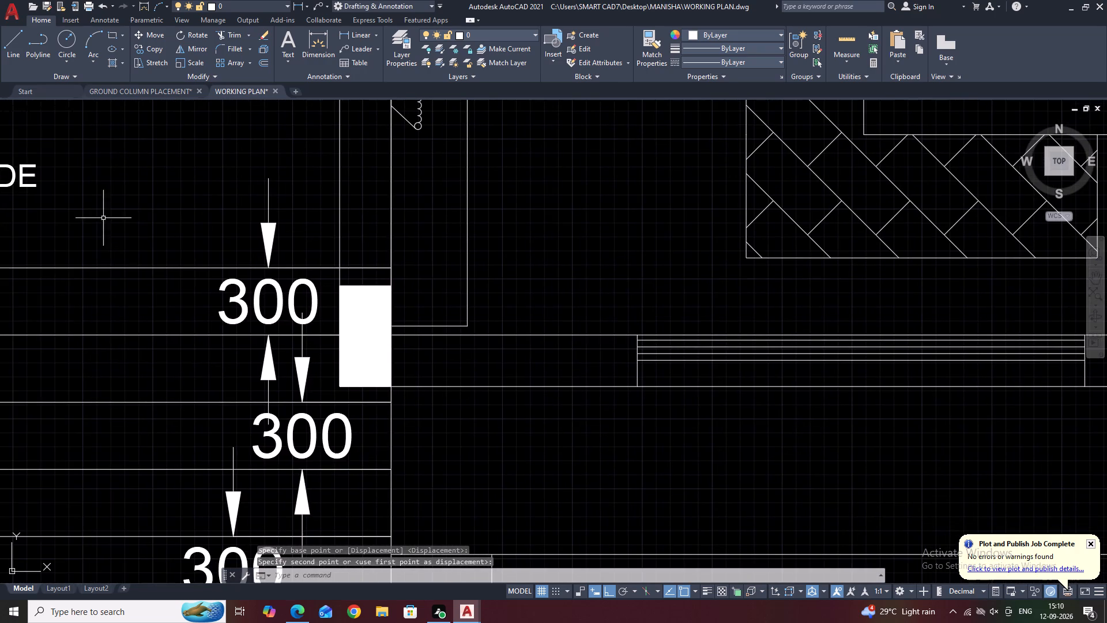
{"action": "scroll", "coordinate": [275, 260], "scroll_direction": "down", "scroll_amount": 4}
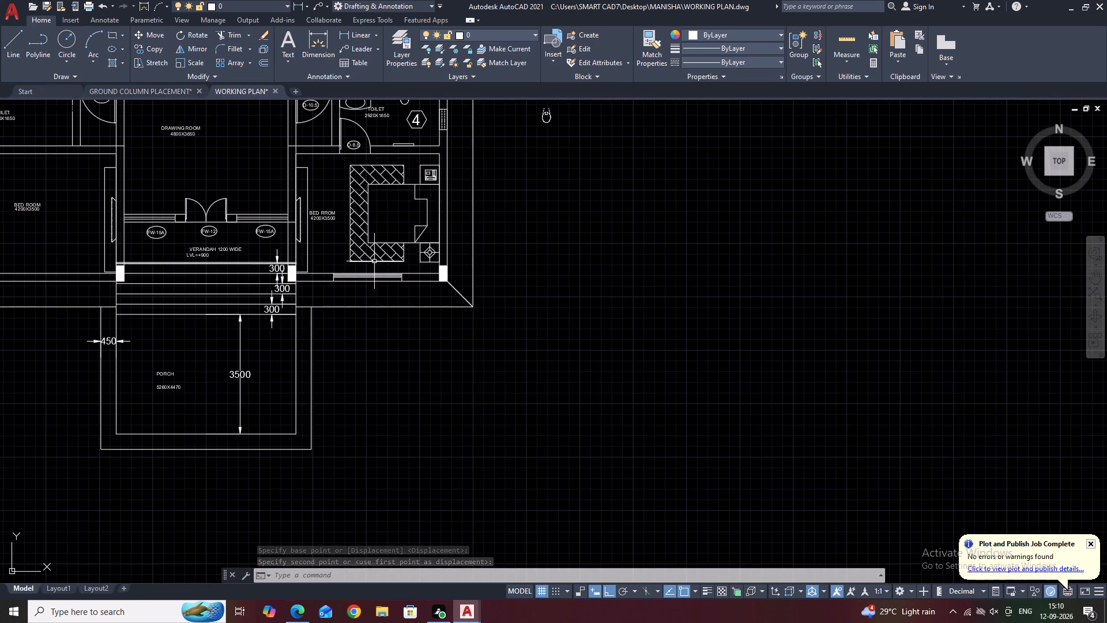
{"action": "middle_click_drag", "start_coordinate": [294, 269], "coordinate": [454, 307]}
{"action": "scroll", "coordinate": [488, 316], "scroll_direction": "up", "scroll_amount": 2}
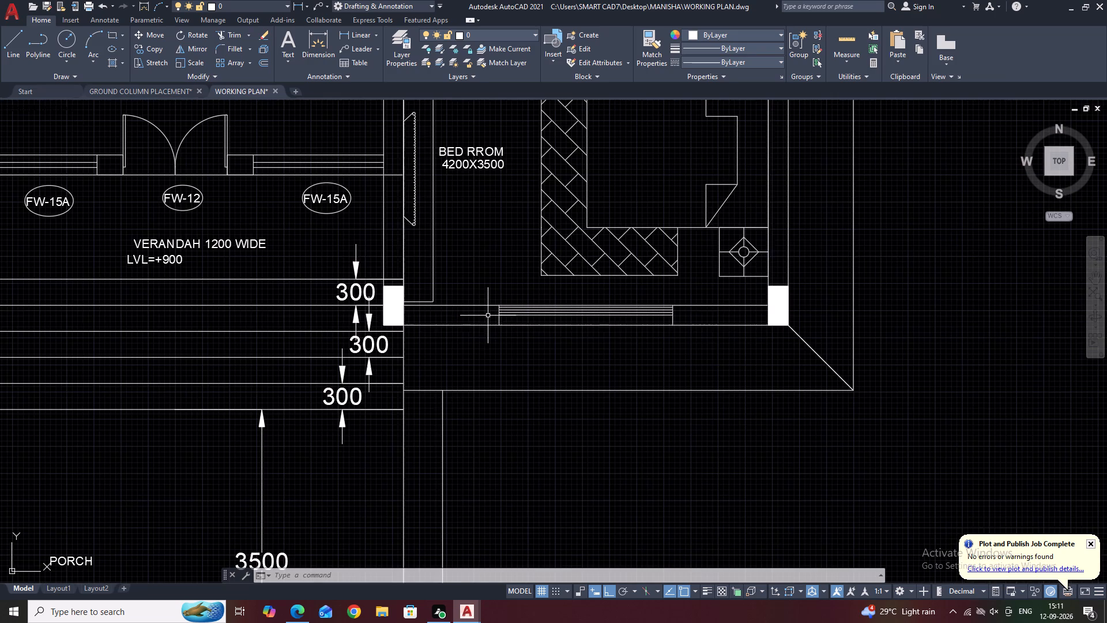
{"action": "left_click_drag", "start_coordinate": [483, 290], "coordinate": [492, 299]}
{"action": "left_click", "coordinate": [685, 356]}
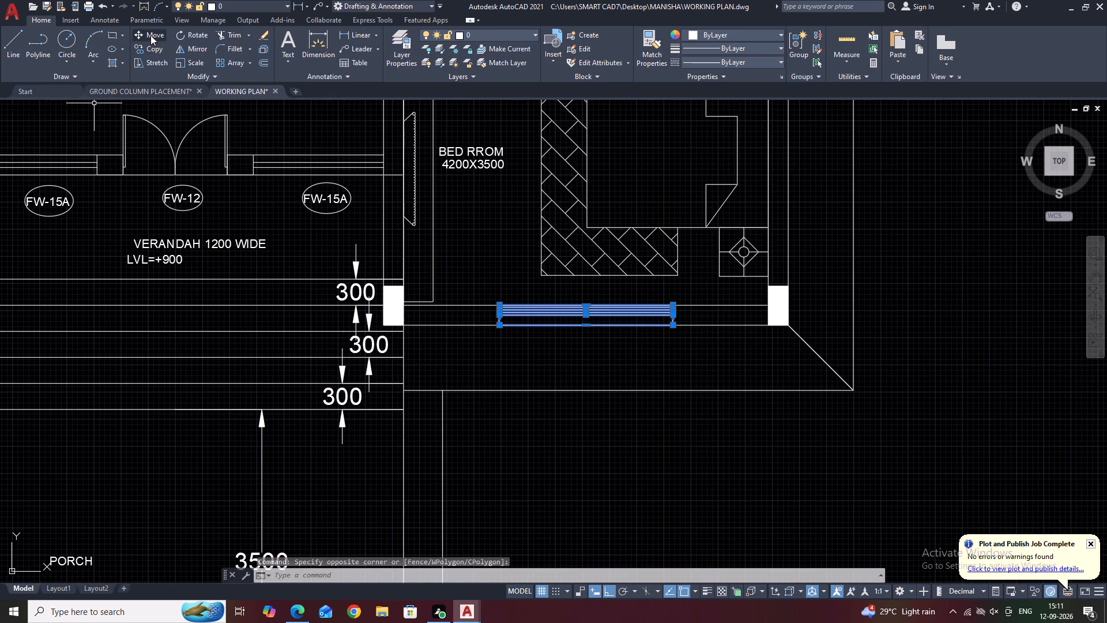
{"action": "left_click", "coordinate": [153, 52]}
{"action": "middle_click_drag", "start_coordinate": [133, 204], "coordinate": [503, 205]}
{"action": "scroll", "coordinate": [615, 315], "scroll_direction": "down", "scroll_amount": 5}
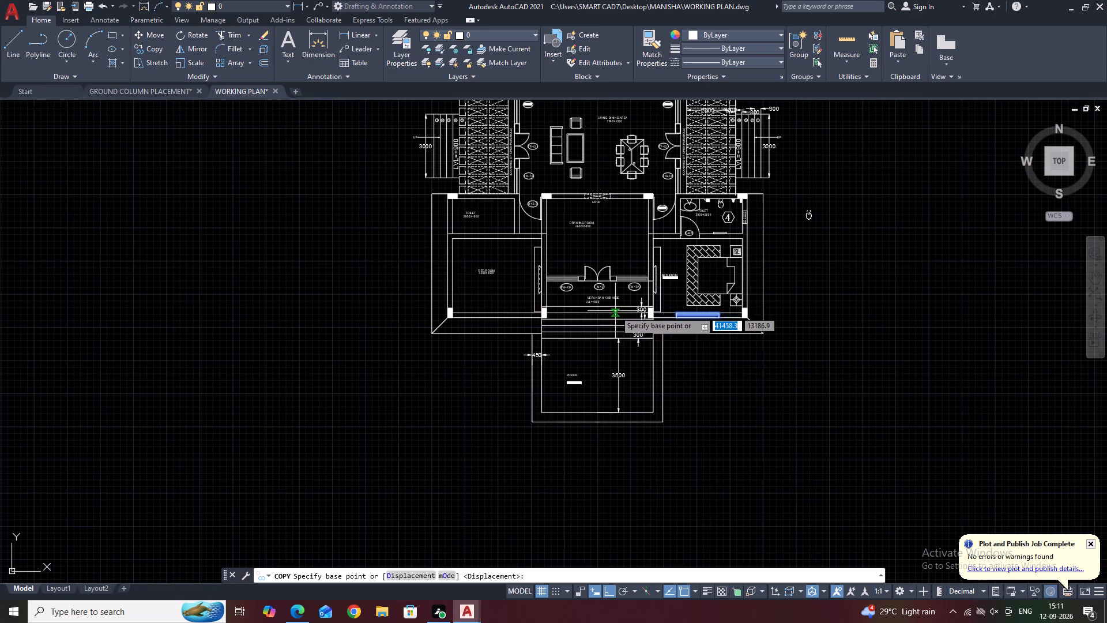
{"action": "scroll", "coordinate": [703, 312], "scroll_direction": "up", "scroll_amount": 2}
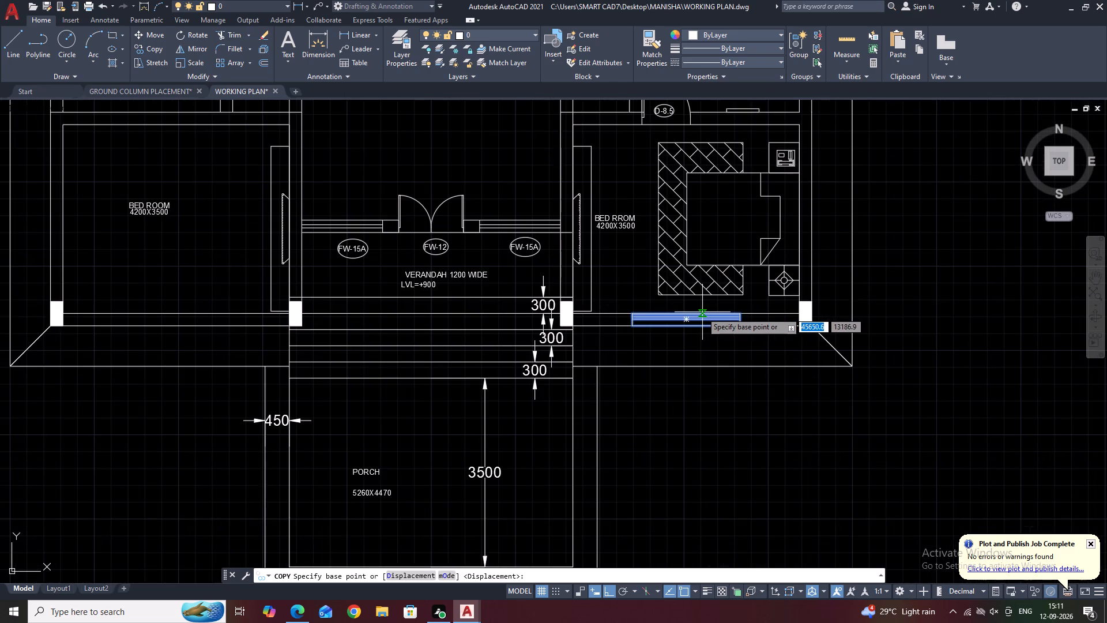
{"action": "left_click_drag", "start_coordinate": [684, 311], "coordinate": [679, 310]}
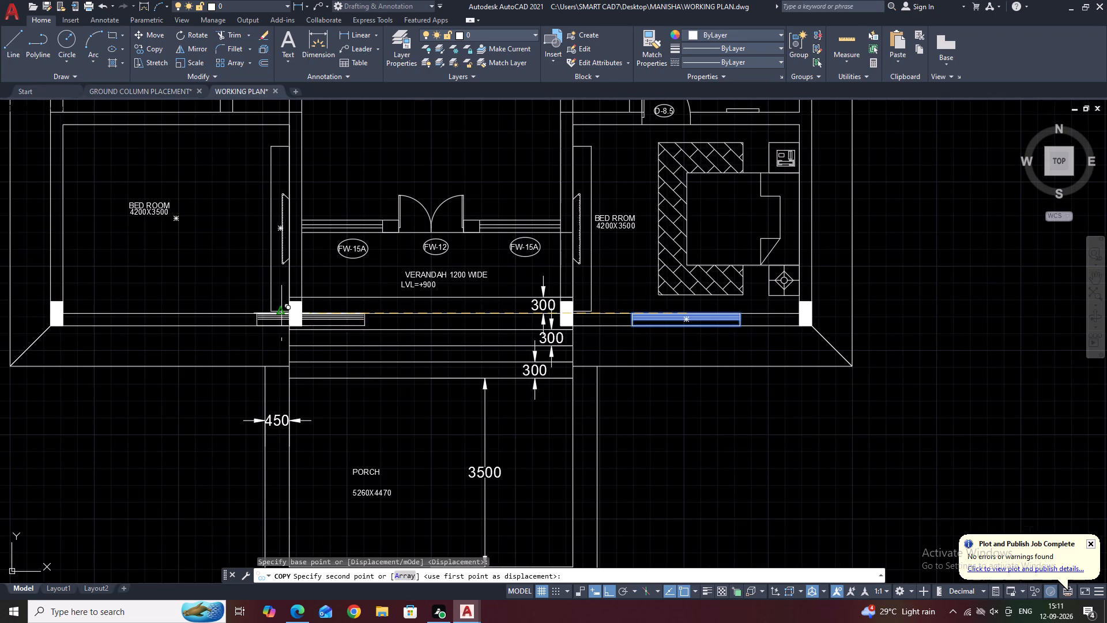
{"action": "left_click", "coordinate": [179, 314]}
{"action": "right_click", "coordinate": [183, 313]}
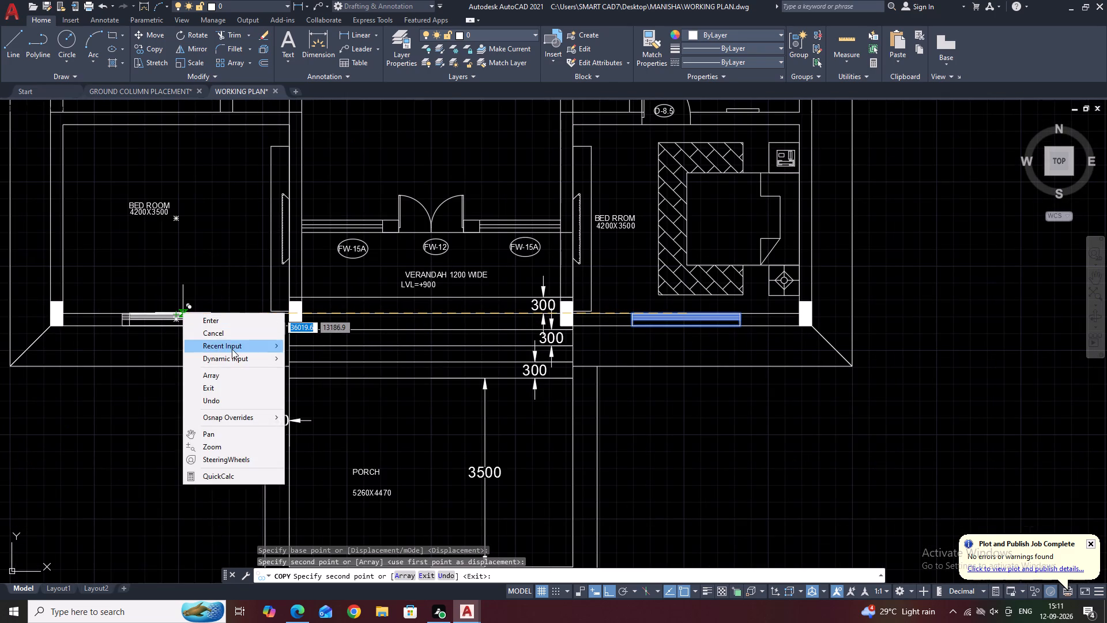
{"action": "left_click", "coordinate": [233, 338]}
Explode the southwest bedroom's inner wall outline into separate lines.
{"action": "middle_click_drag", "start_coordinate": [184, 344], "coordinate": [515, 288]}
{"action": "scroll", "coordinate": [569, 257], "scroll_direction": "up", "scroll_amount": 2}
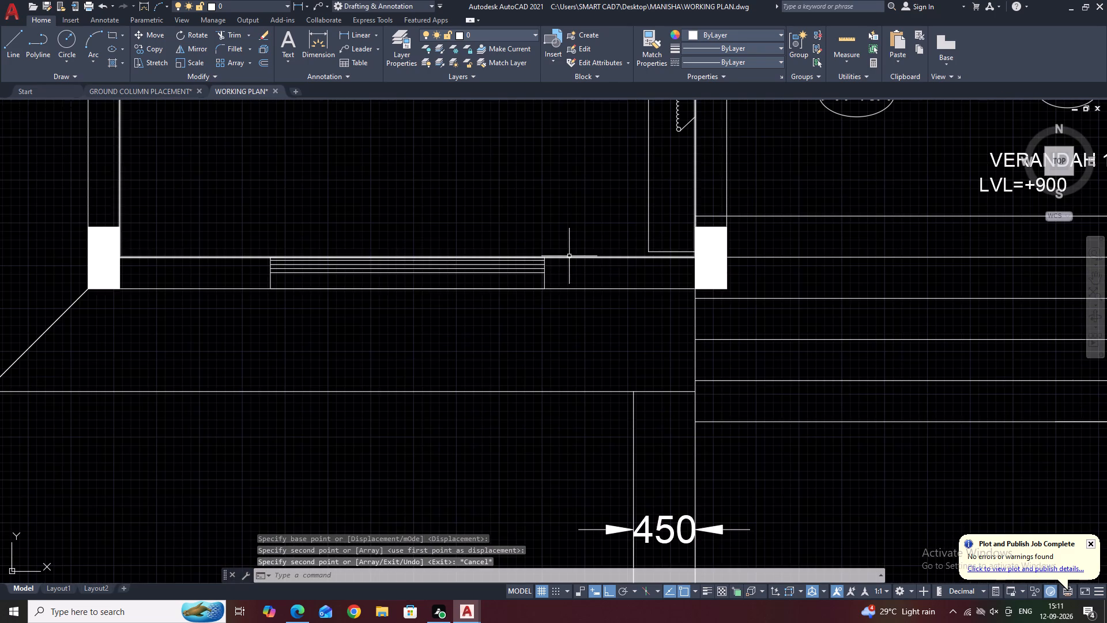
{"action": "left_click", "coordinate": [569, 256]}
{"action": "scroll", "coordinate": [574, 269], "scroll_direction": "down", "scroll_amount": 4}
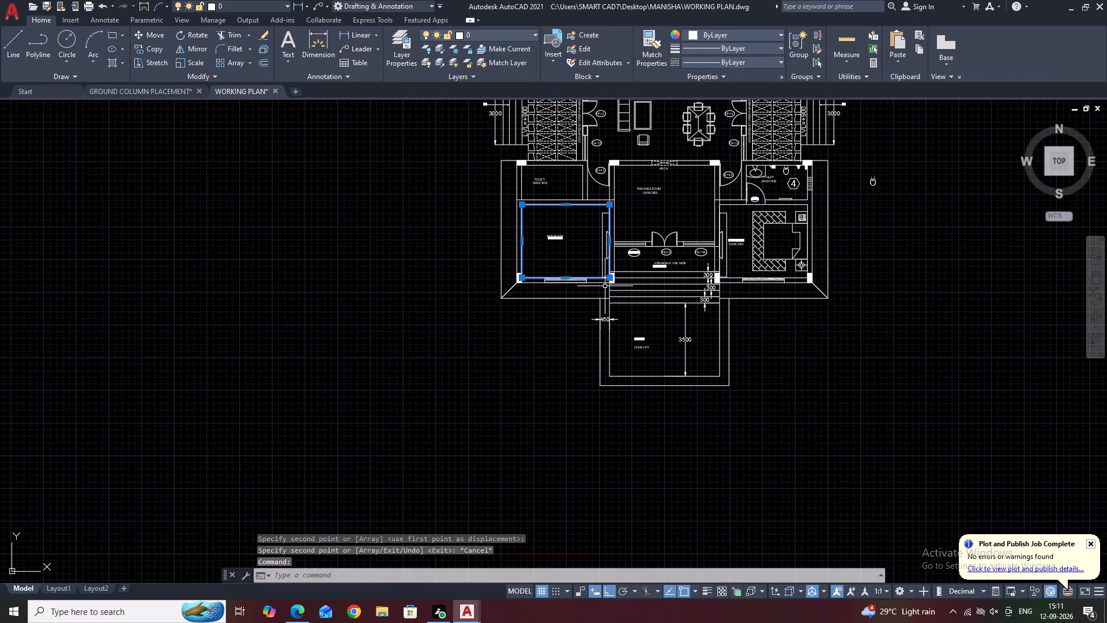
{"action": "scroll", "coordinate": [568, 262], "scroll_direction": "up", "scroll_amount": 1}
{"action": "type", "text": "X"}
{"action": "key", "text": "space"}
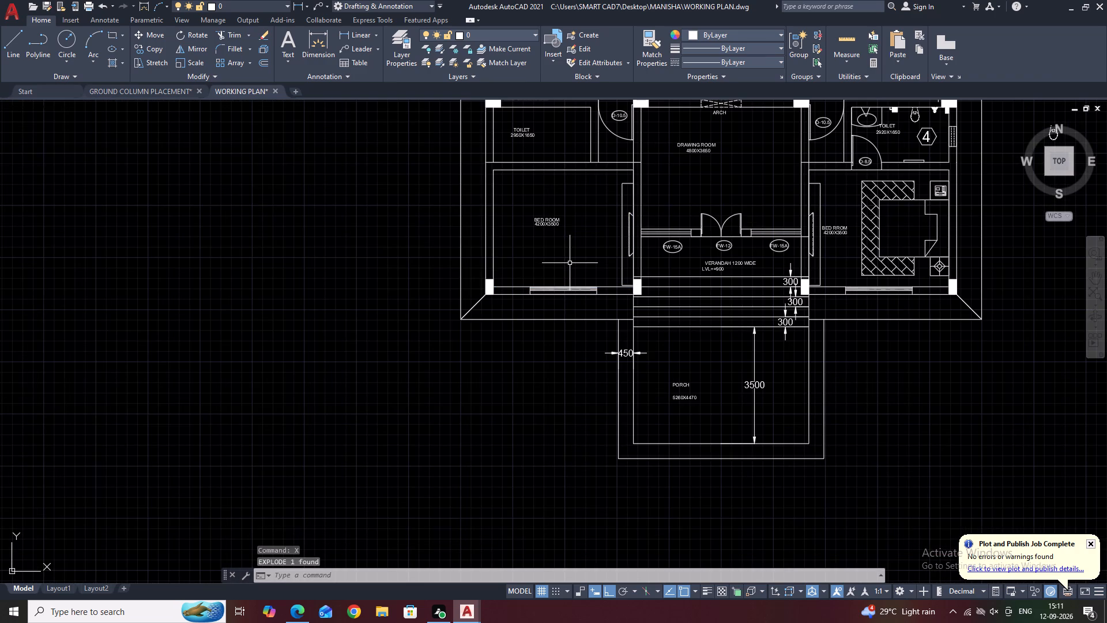
Shorten the inner line of the southwest bedroom's south wall so its east end meets the window's west jamb.
{"action": "scroll", "coordinate": [592, 271], "scroll_direction": "up", "scroll_amount": 2}
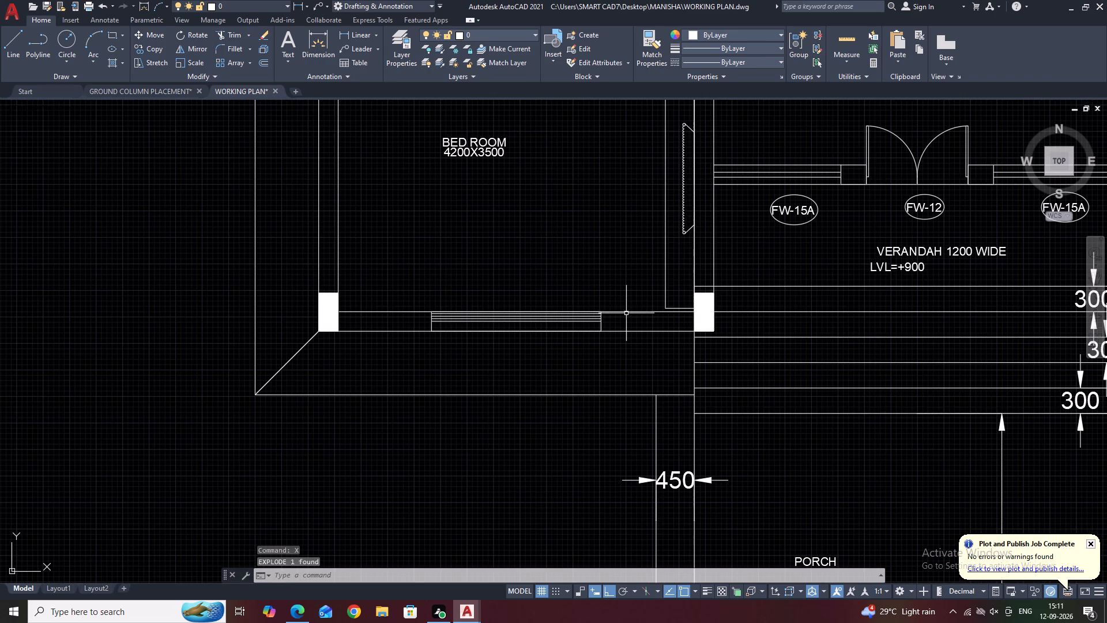
{"action": "left_click", "coordinate": [627, 313]}
{"action": "scroll", "coordinate": [552, 313], "scroll_direction": "up", "scroll_amount": 2}
{"action": "middle_click_drag", "start_coordinate": [571, 310], "coordinate": [597, 322]}
{"action": "scroll", "coordinate": [694, 316], "scroll_direction": "down", "scroll_amount": 1}
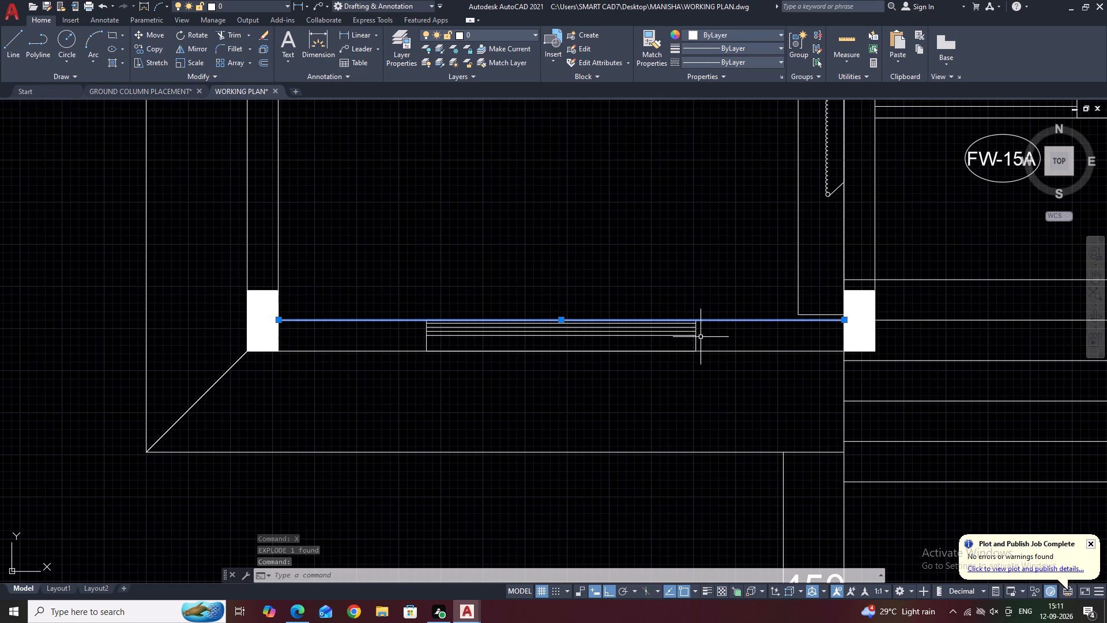
{"action": "left_click", "coordinate": [848, 319]}
{"action": "right_click", "coordinate": [797, 340]}
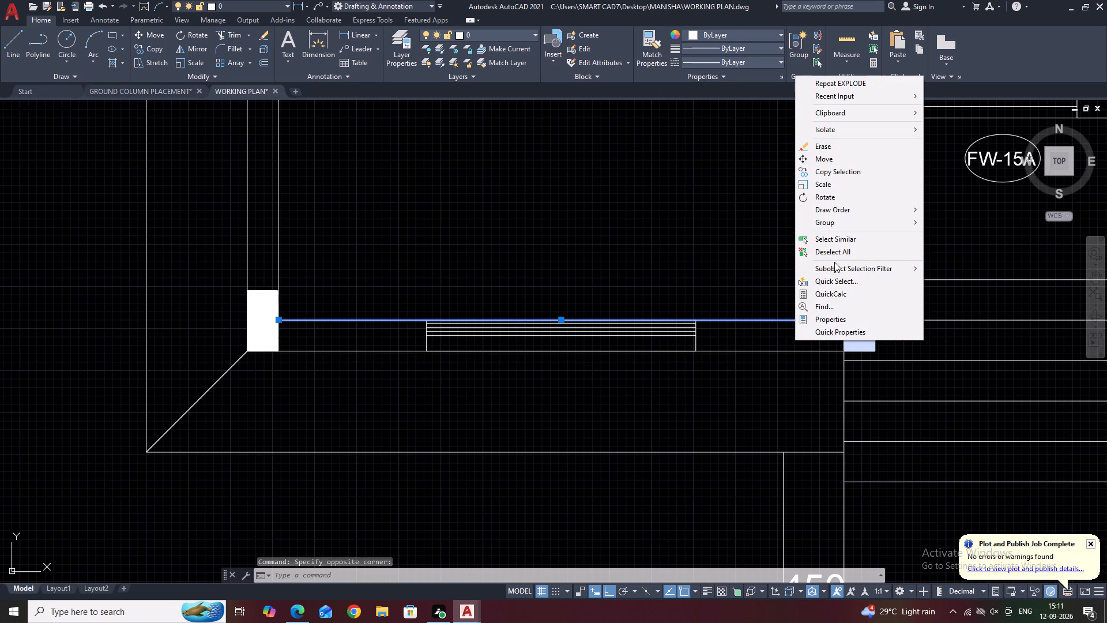
{"action": "left_click", "coordinate": [835, 253]}
{"action": "left_click_drag", "start_coordinate": [780, 340], "coordinate": [776, 335]}
{"action": "left_click", "coordinate": [725, 305]}
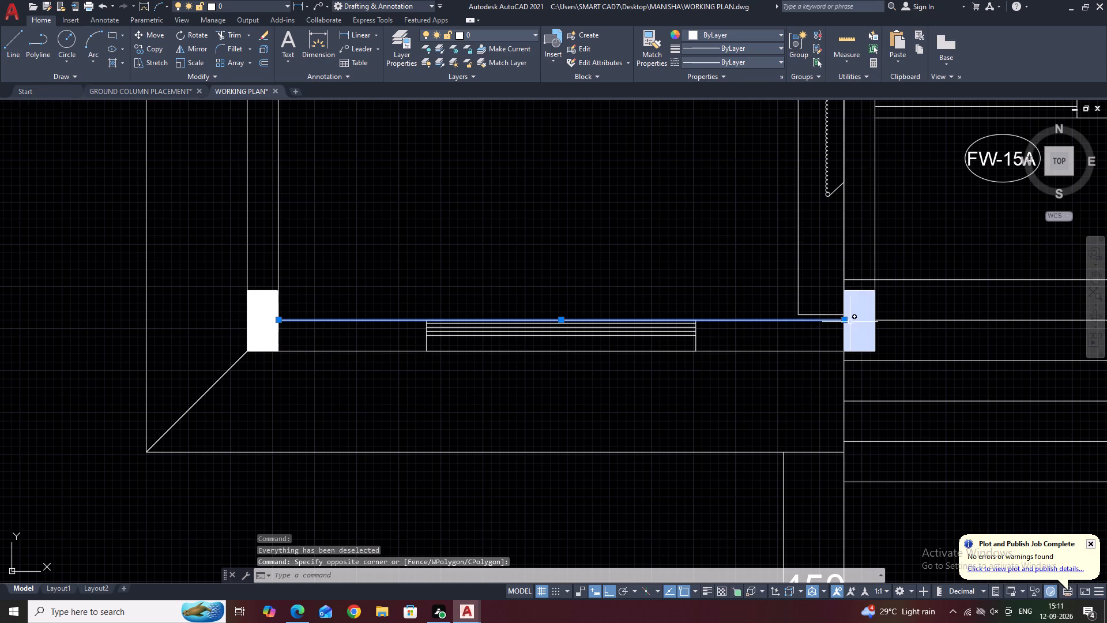
{"action": "left_click", "coordinate": [844, 321]}
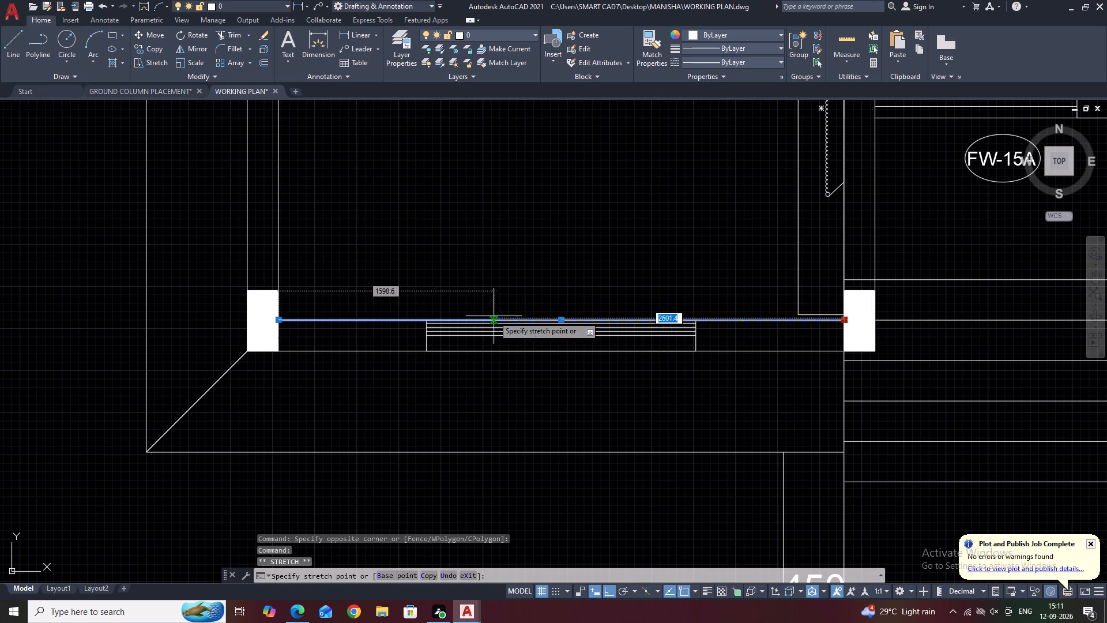
{"action": "left_click", "coordinate": [425, 320]}
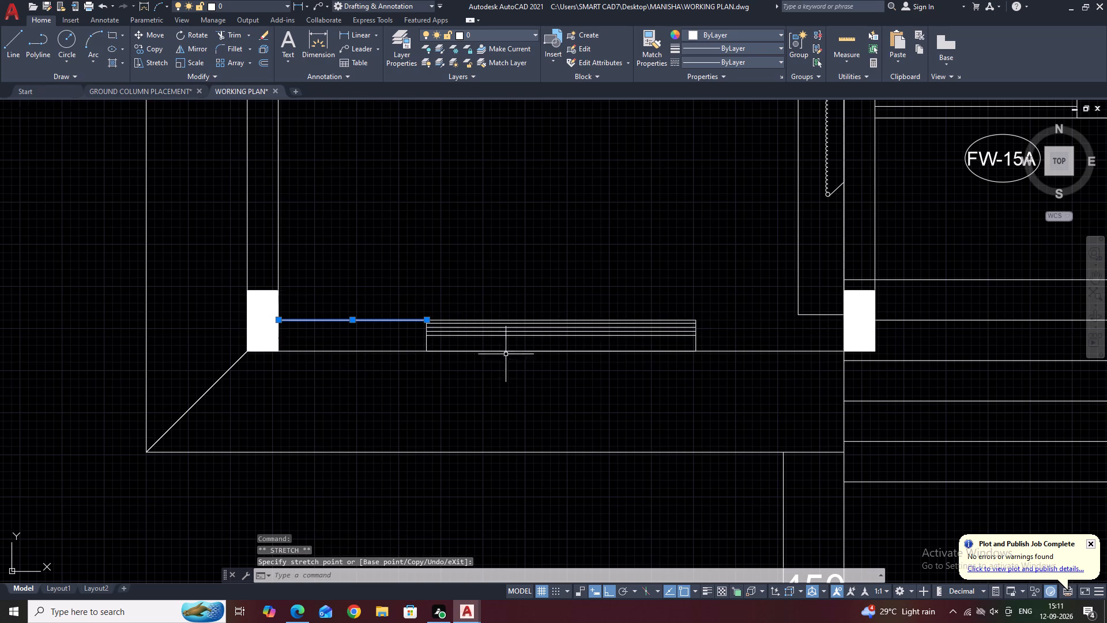
{"action": "right_click", "coordinate": [507, 190]}
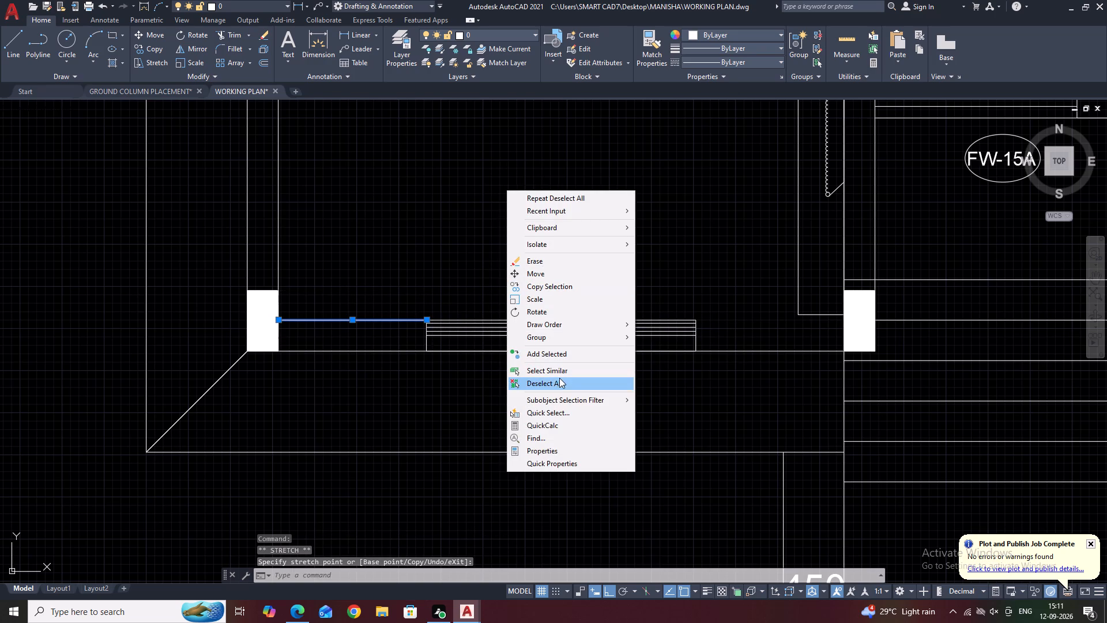
{"action": "left_click", "coordinate": [563, 380]}
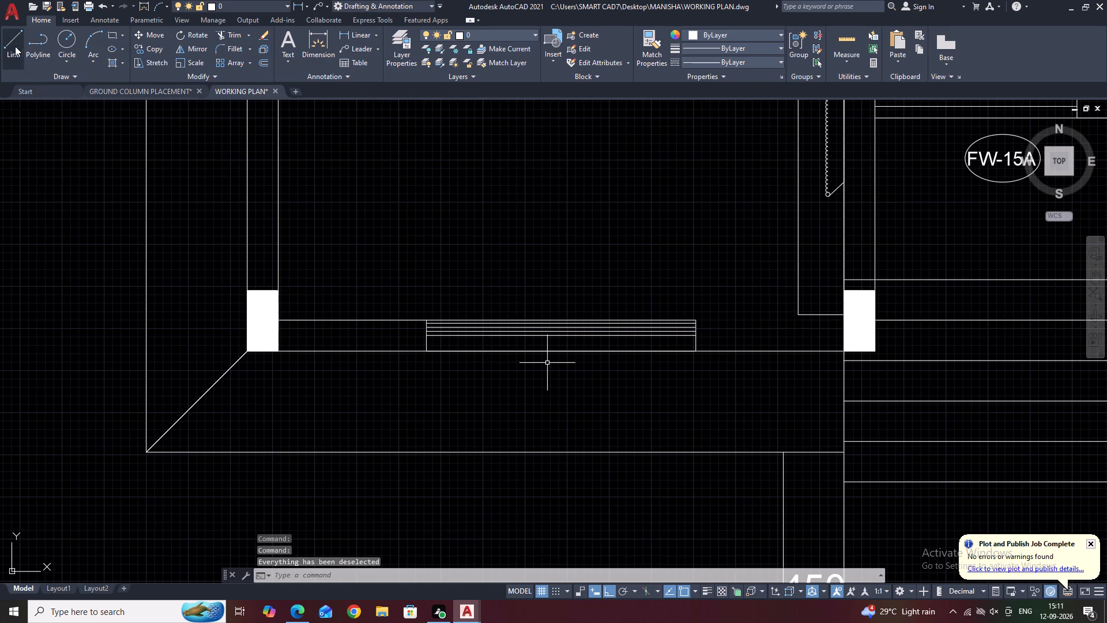
Draw the inner south wall line from the window's east jamb to the column at the southwest bedroom's southeast corner.
{"action": "left_click", "coordinate": [12, 46]}
{"action": "left_click", "coordinate": [695, 317]}
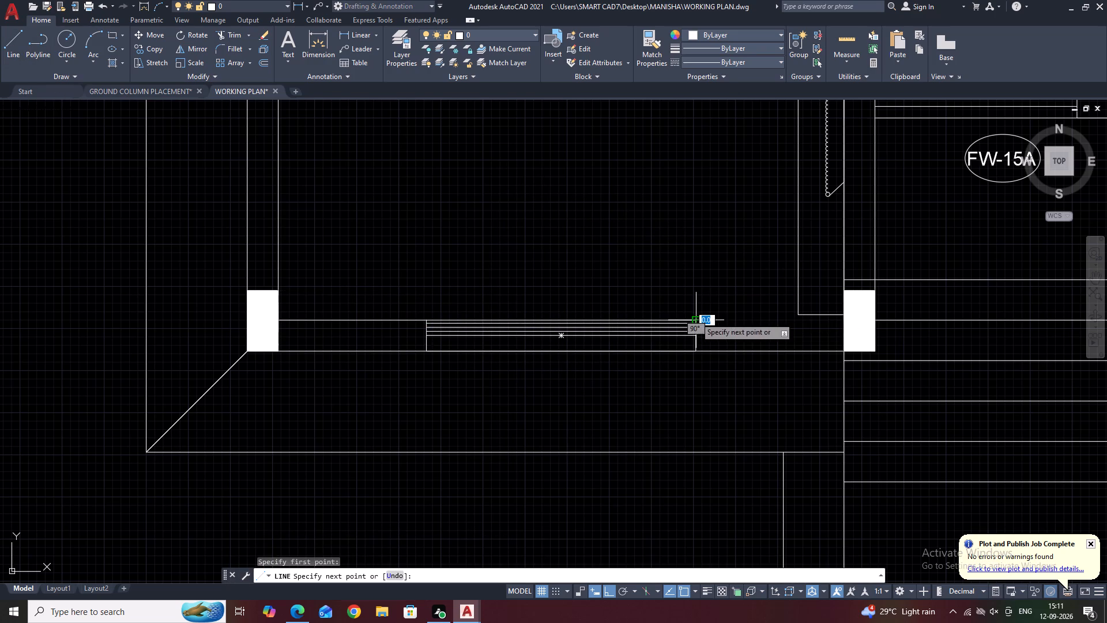
{"action": "left_click", "coordinate": [841, 322]}
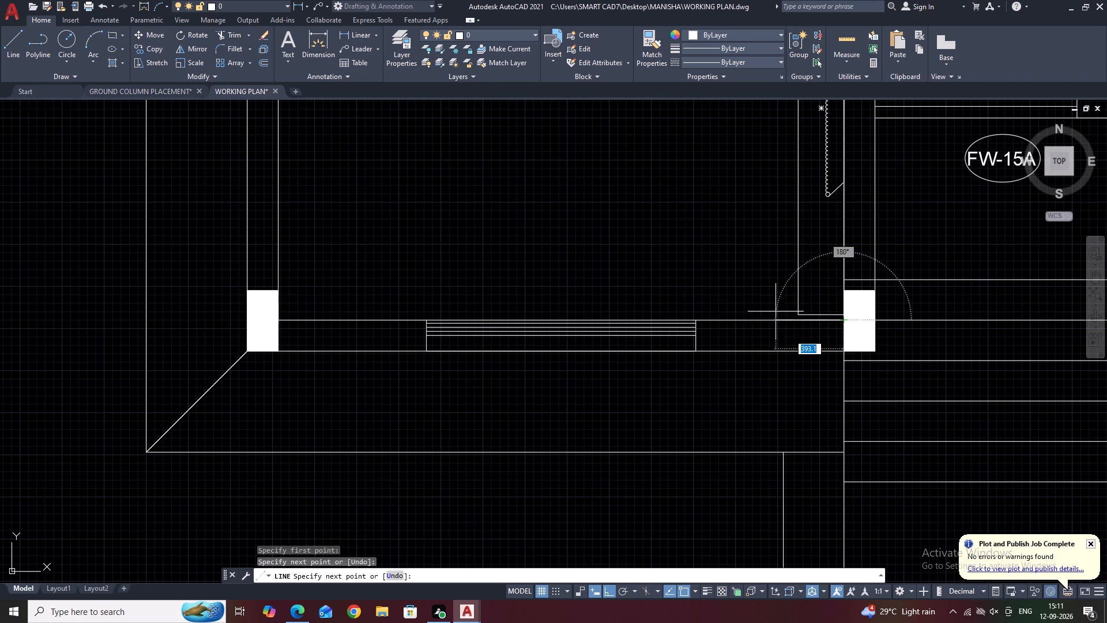
{"action": "right_click", "coordinate": [733, 294]}
{"action": "left_click", "coordinate": [765, 314]}
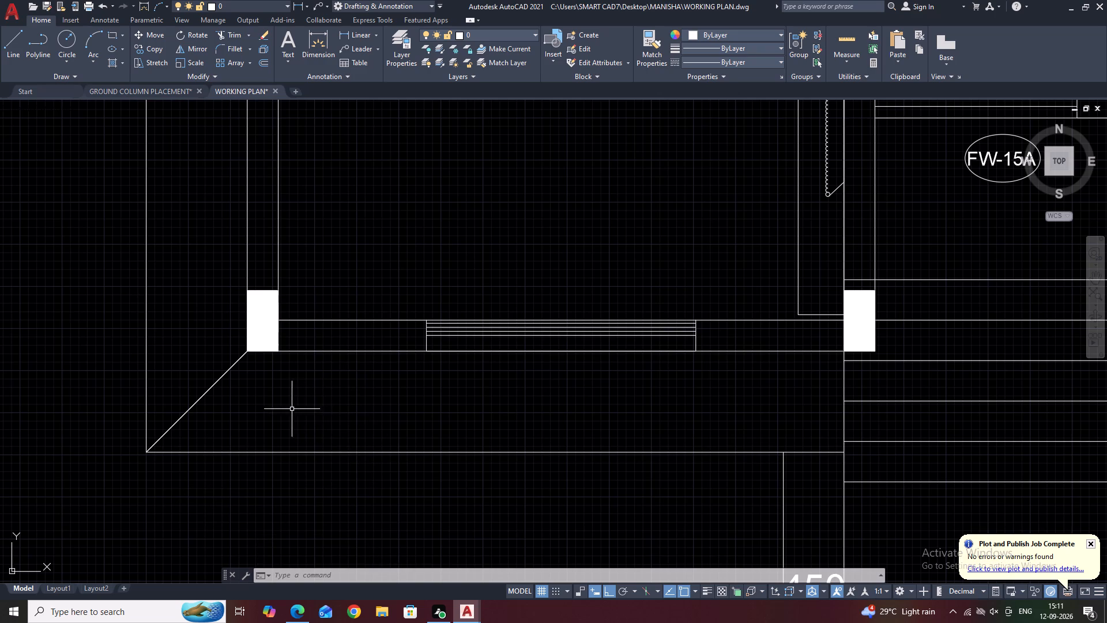
Scale the southwest bedroom's TV unit down to about two thirds of its size, based on its edge along the east wall.
{"action": "scroll", "coordinate": [622, 423], "scroll_direction": "down", "scroll_amount": 4}
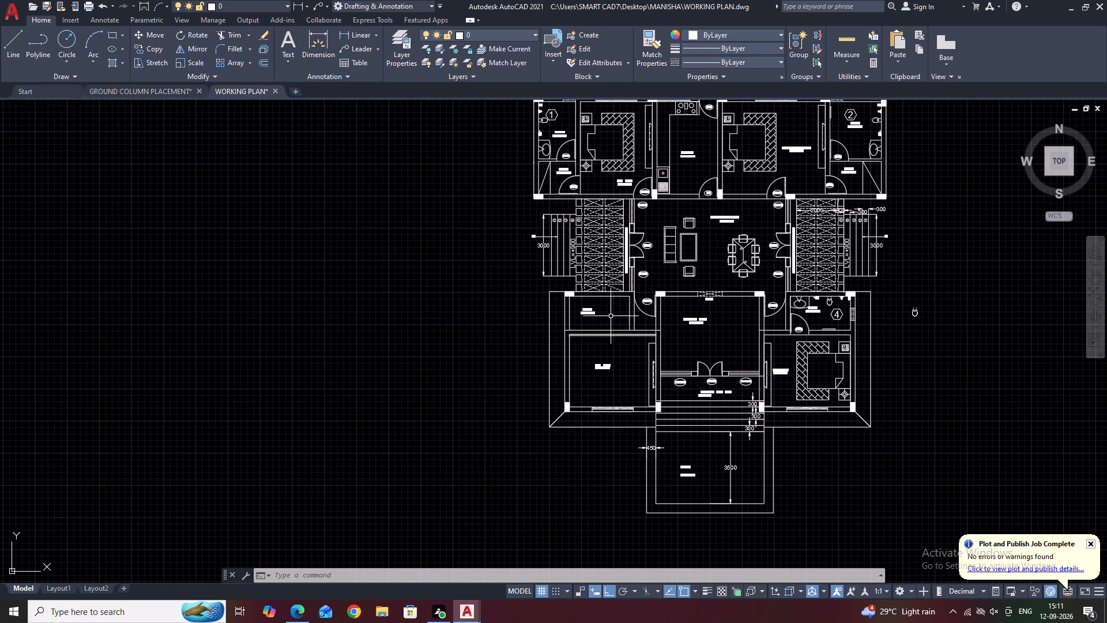
{"action": "scroll", "coordinate": [656, 348], "scroll_direction": "up", "scroll_amount": 2}
{"action": "left_click", "coordinate": [625, 322]}
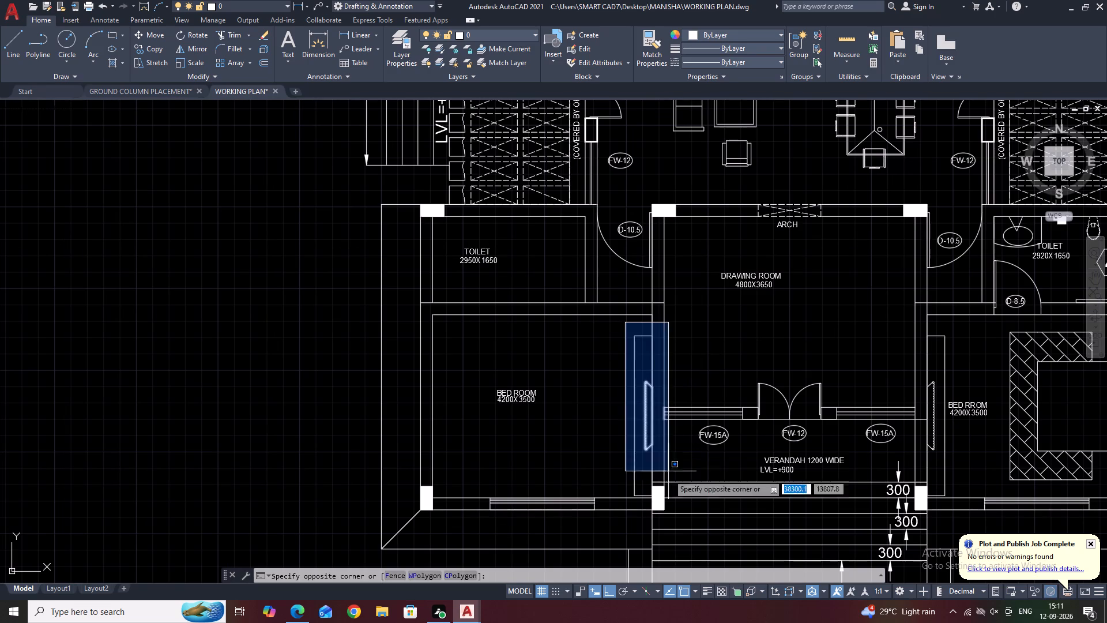
{"action": "left_click", "coordinate": [657, 500]}
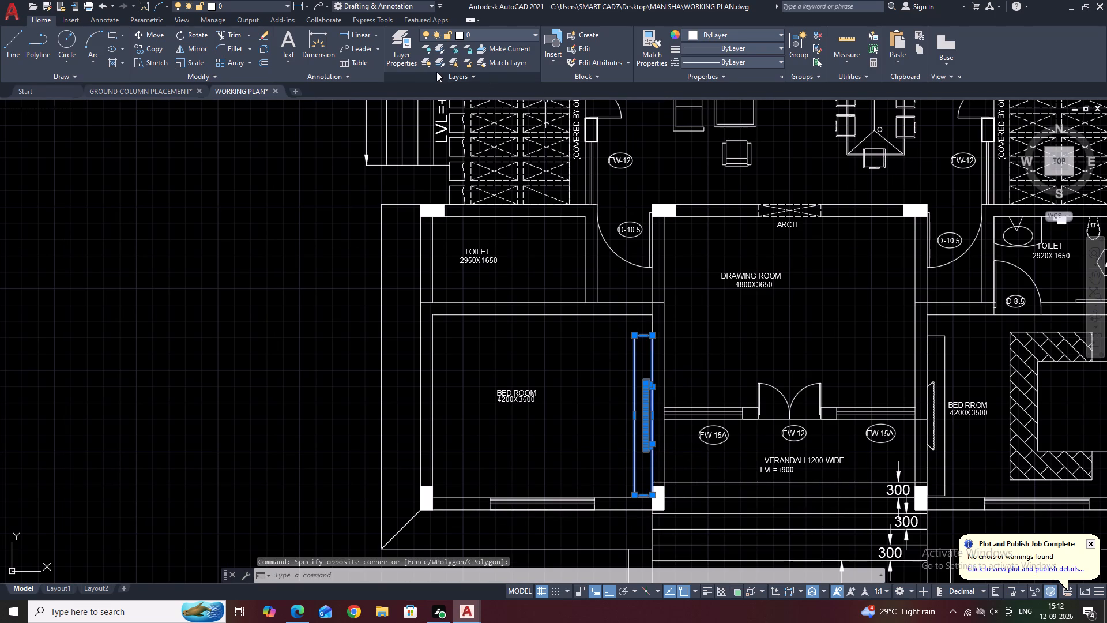
{"action": "left_click", "coordinate": [185, 63]}
{"action": "scroll", "coordinate": [653, 499], "scroll_direction": "up", "scroll_amount": 1}
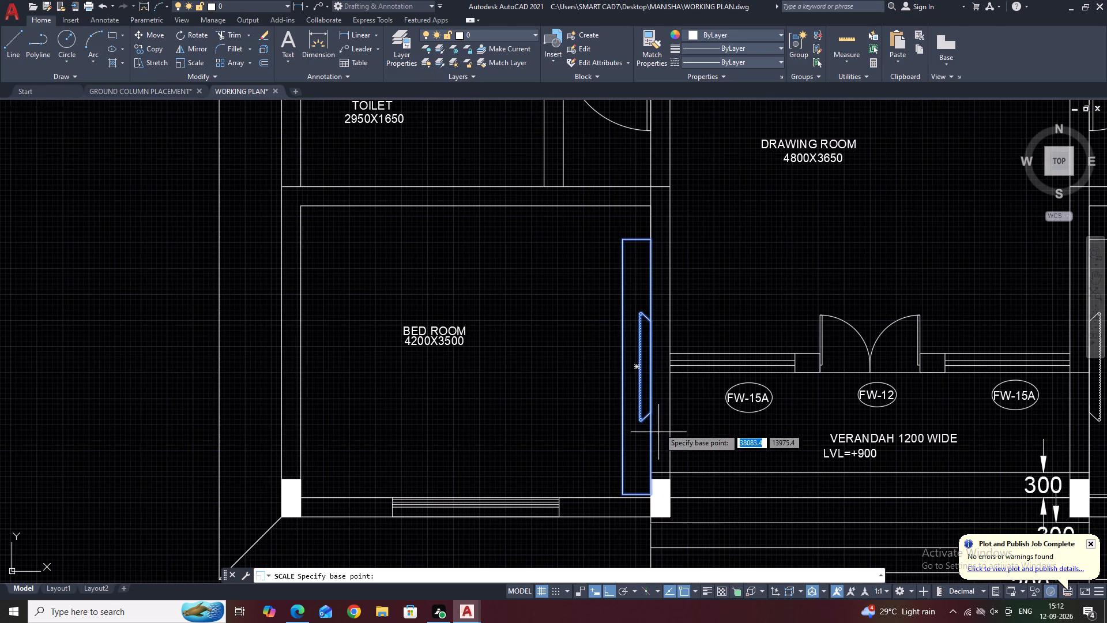
{"action": "left_click", "coordinate": [650, 434]}
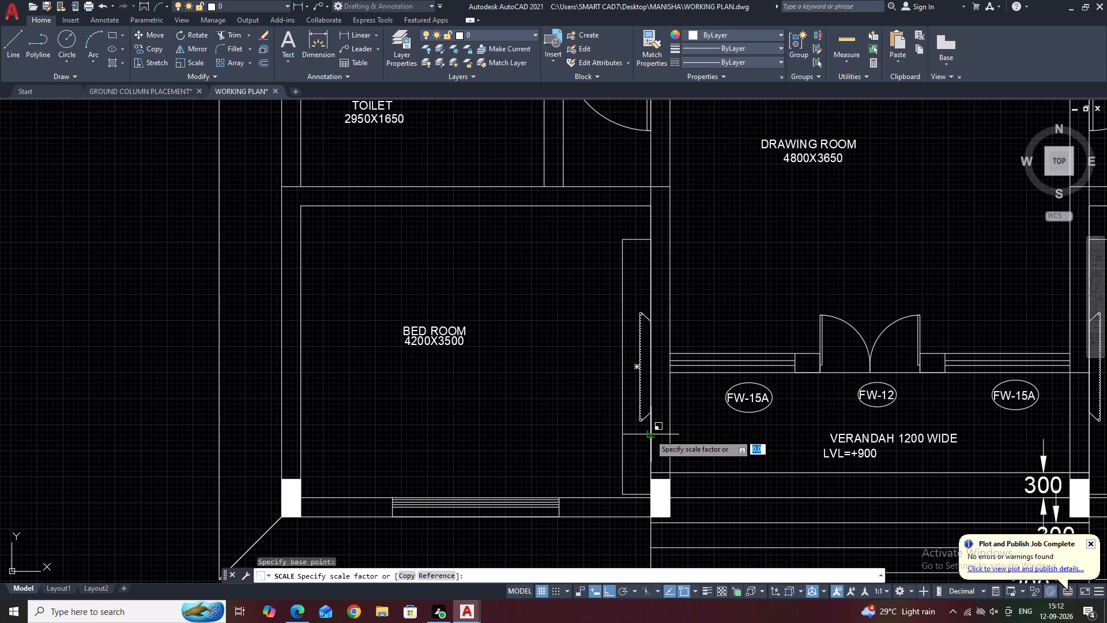
{"action": "left_click", "coordinate": [735, 456]}
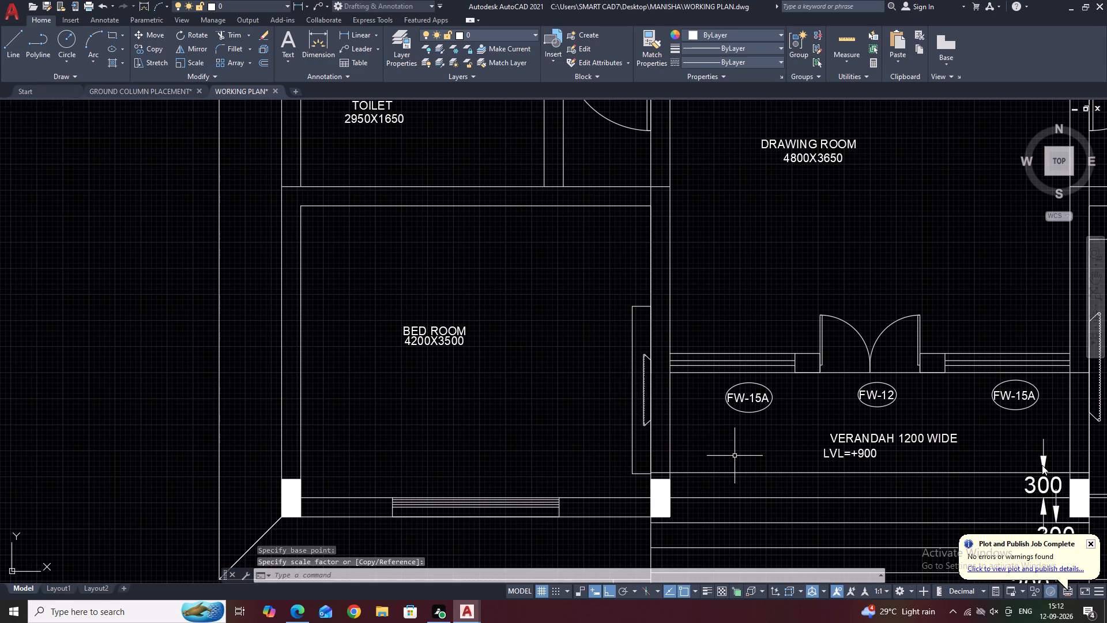
Delete the oversized TV unit, including its cabinet and screen, from the southeast bedroom's west wall.
{"action": "middle_click_drag", "start_coordinate": [909, 434], "coordinate": [547, 305]}
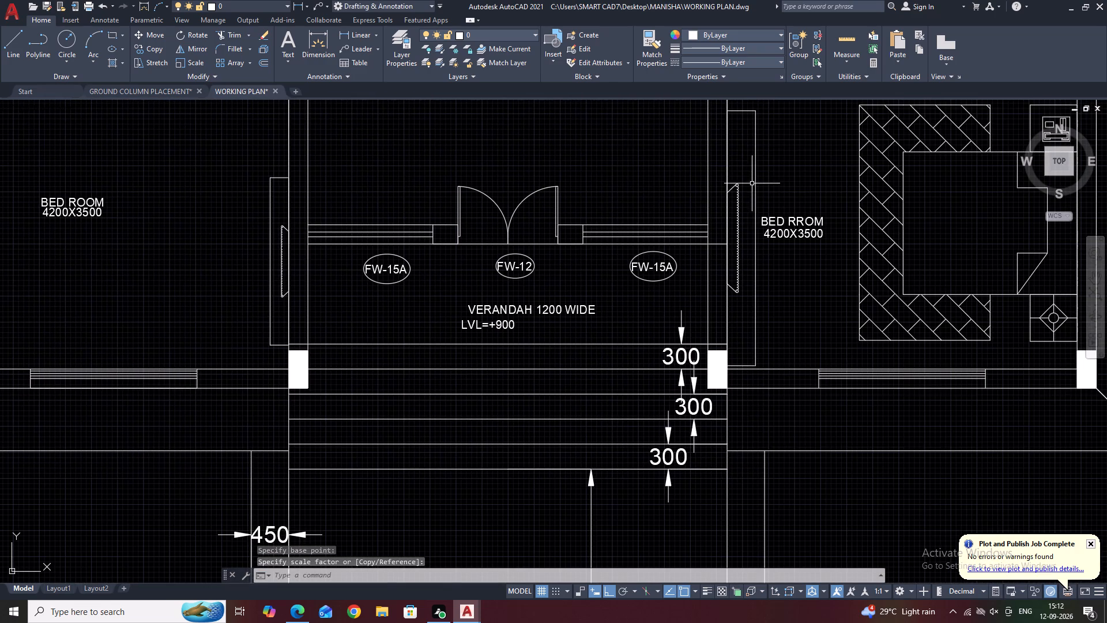
{"action": "left_click", "coordinate": [770, 170]}
{"action": "left_click", "coordinate": [732, 197]}
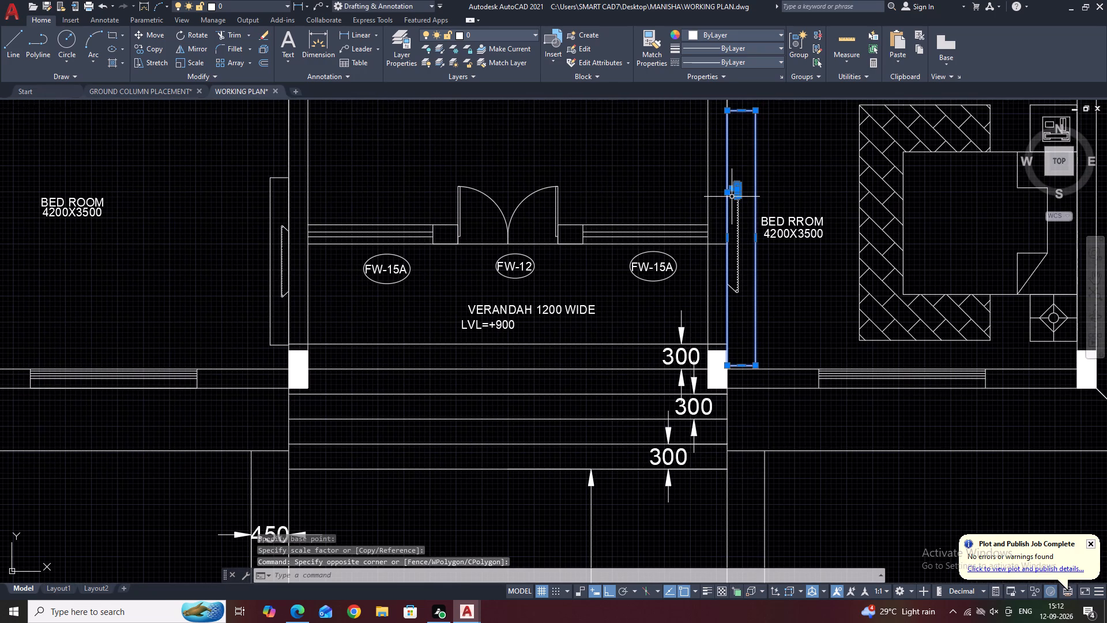
{"action": "key", "text": "Delete"}
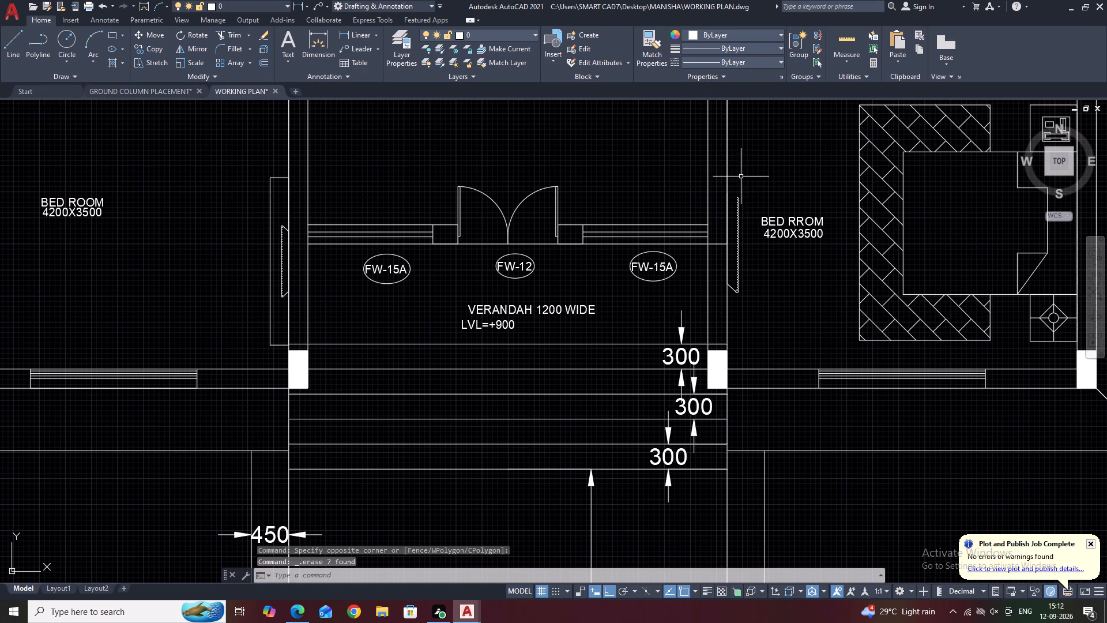
{"action": "left_click", "coordinate": [721, 168]}
{"action": "left_click", "coordinate": [750, 302]}
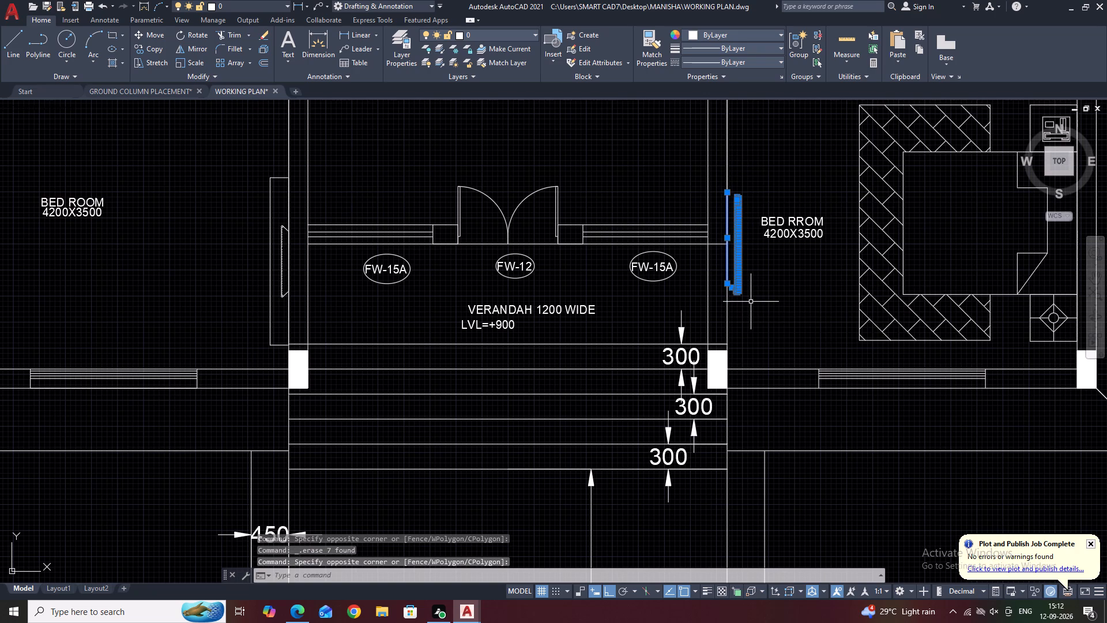
{"action": "key", "text": "Delete"}
Scale the southwest bedroom's TV unit up to about one and a half times its size from its southeast corner.
{"action": "scroll", "coordinate": [699, 302], "scroll_direction": "down", "scroll_amount": 5}
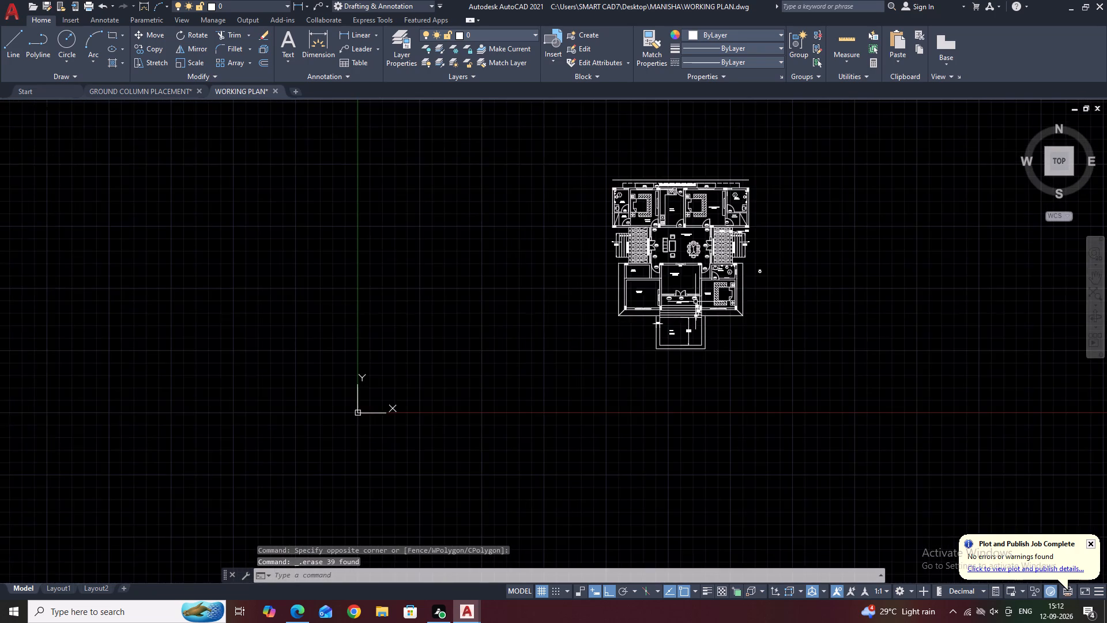
{"action": "scroll", "coordinate": [631, 314], "scroll_direction": "up", "scroll_amount": 4}
{"action": "scroll", "coordinate": [784, 157], "scroll_direction": "up", "scroll_amount": 3}
{"action": "left_click", "coordinate": [781, 120]}
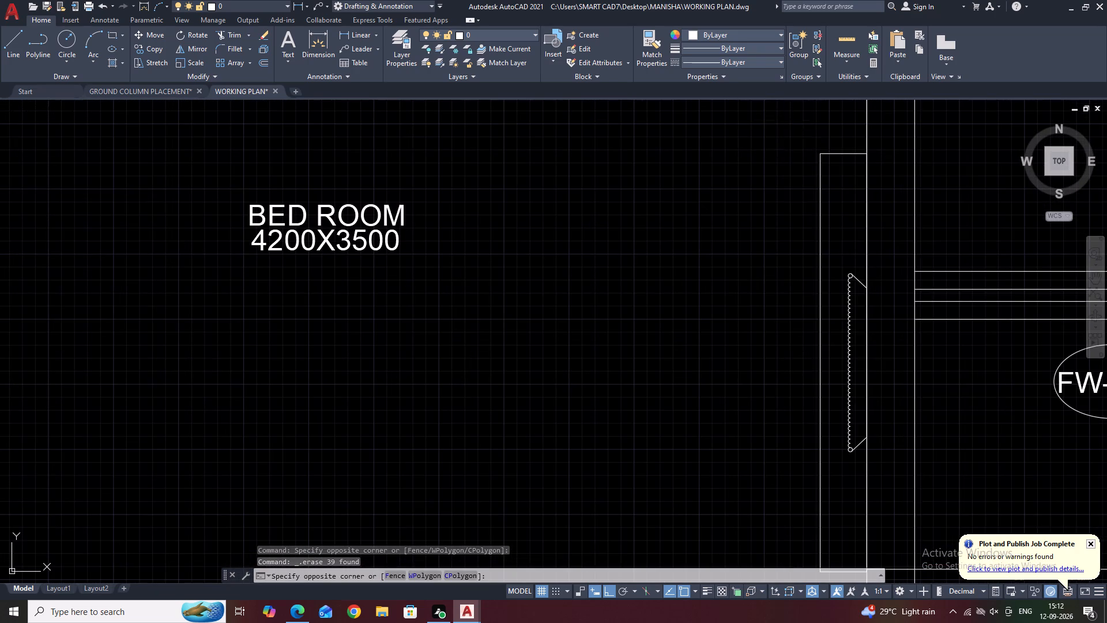
{"action": "scroll", "coordinate": [899, 444], "scroll_direction": "down", "scroll_amount": 2}
{"action": "middle_click_drag", "start_coordinate": [901, 477], "coordinate": [855, 336]}
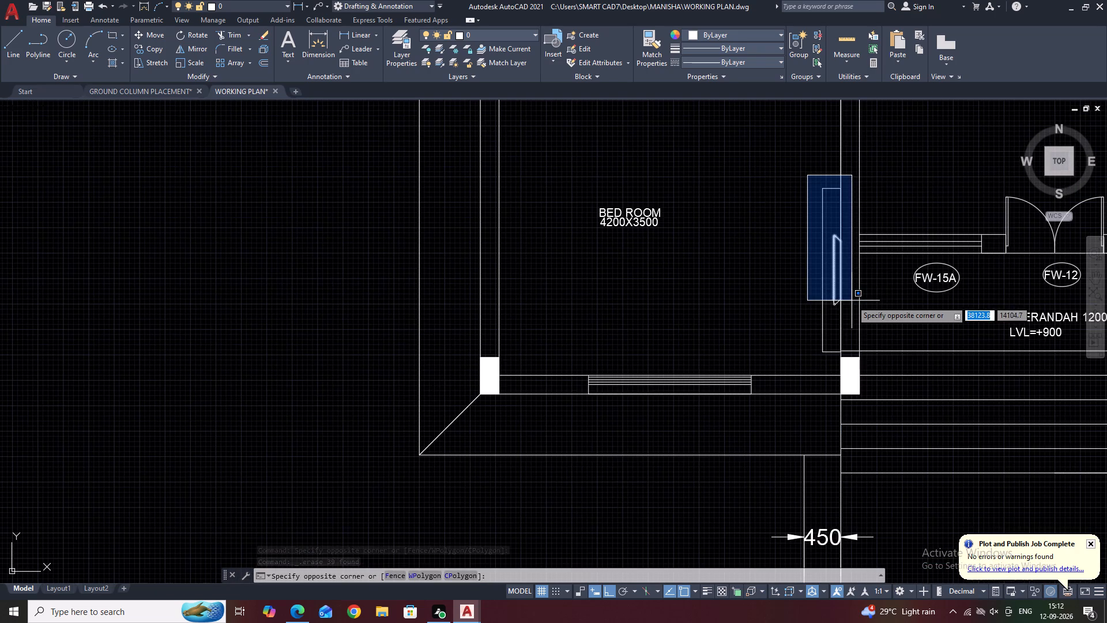
{"action": "left_click", "coordinate": [844, 354]}
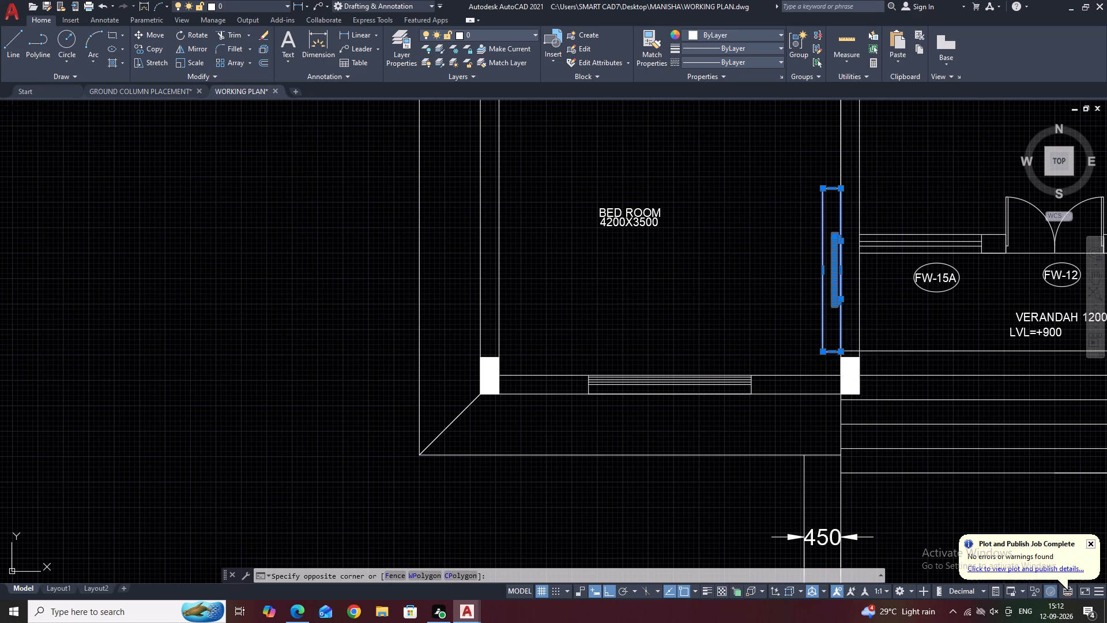
{"action": "left_click", "coordinate": [194, 62]}
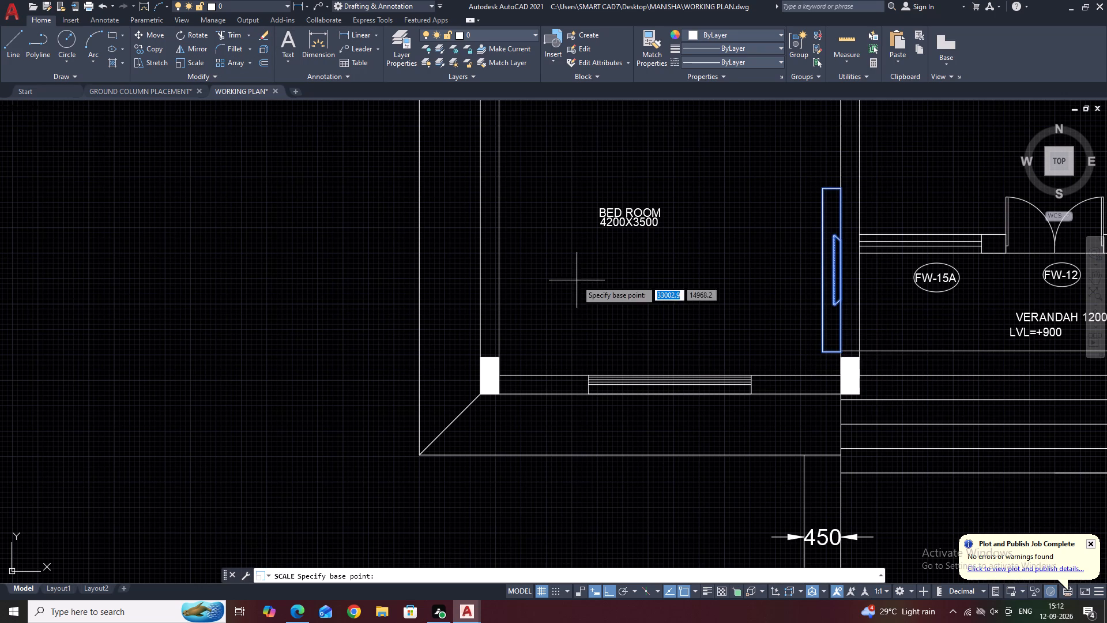
{"action": "scroll", "coordinate": [834, 374], "scroll_direction": "up", "scroll_amount": 1}
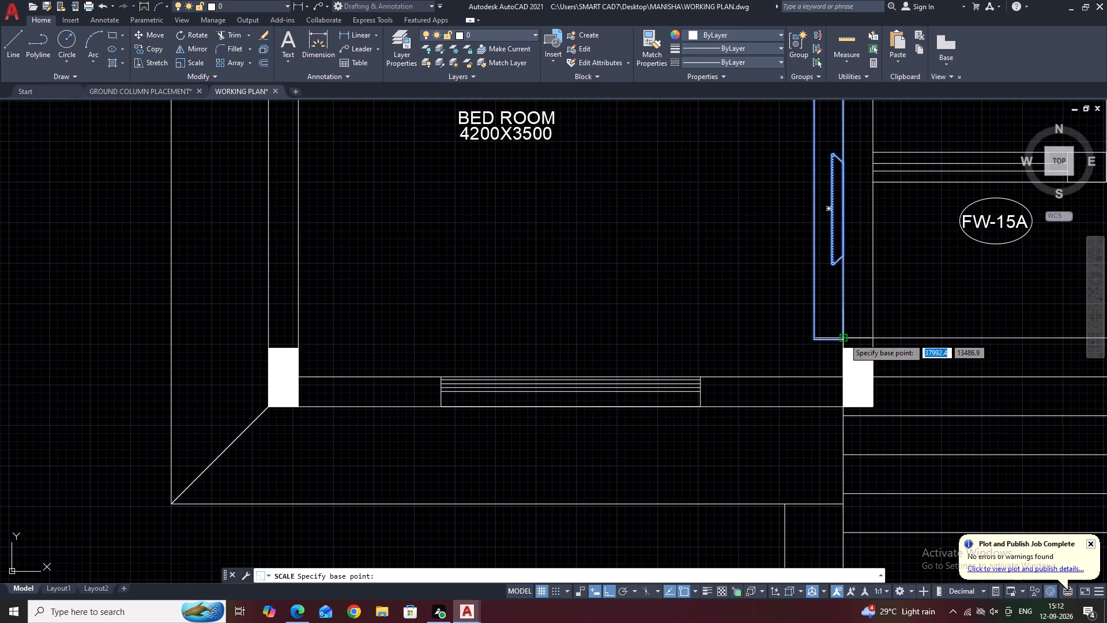
{"action": "left_click", "coordinate": [844, 340]}
{"action": "scroll", "coordinate": [848, 340], "scroll_direction": "down", "scroll_amount": 3}
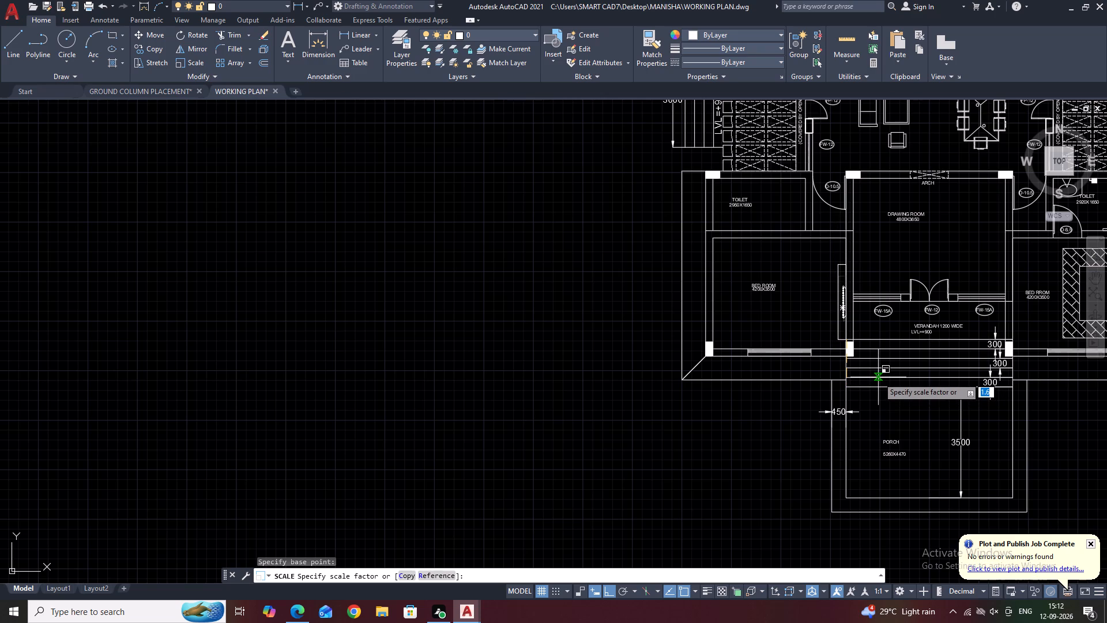
{"action": "left_click", "coordinate": [878, 374]}
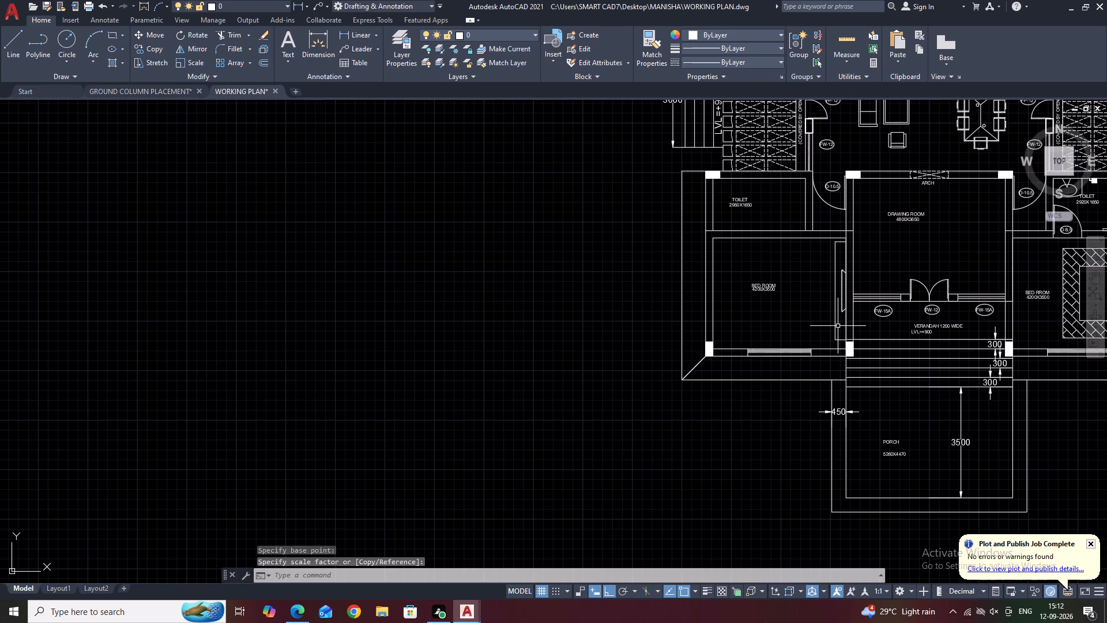
Scale the southwest bedroom's TV unit down to about three quarters of its size from its southeast corner.
{"action": "scroll", "coordinate": [844, 285], "scroll_direction": "up", "scroll_amount": 2}
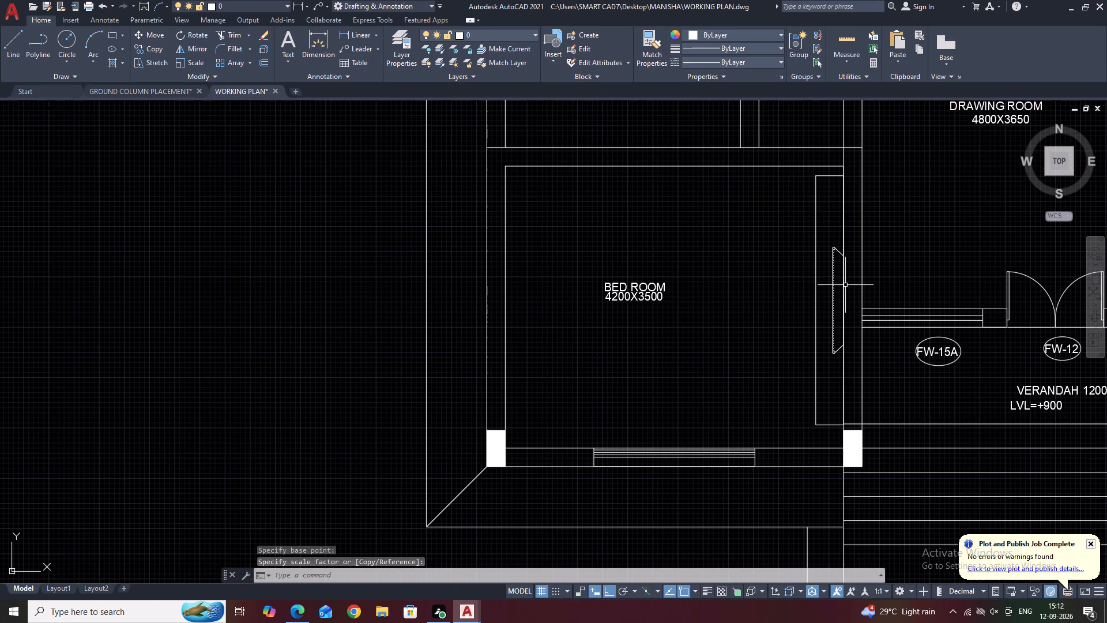
{"action": "left_click", "coordinate": [809, 172]}
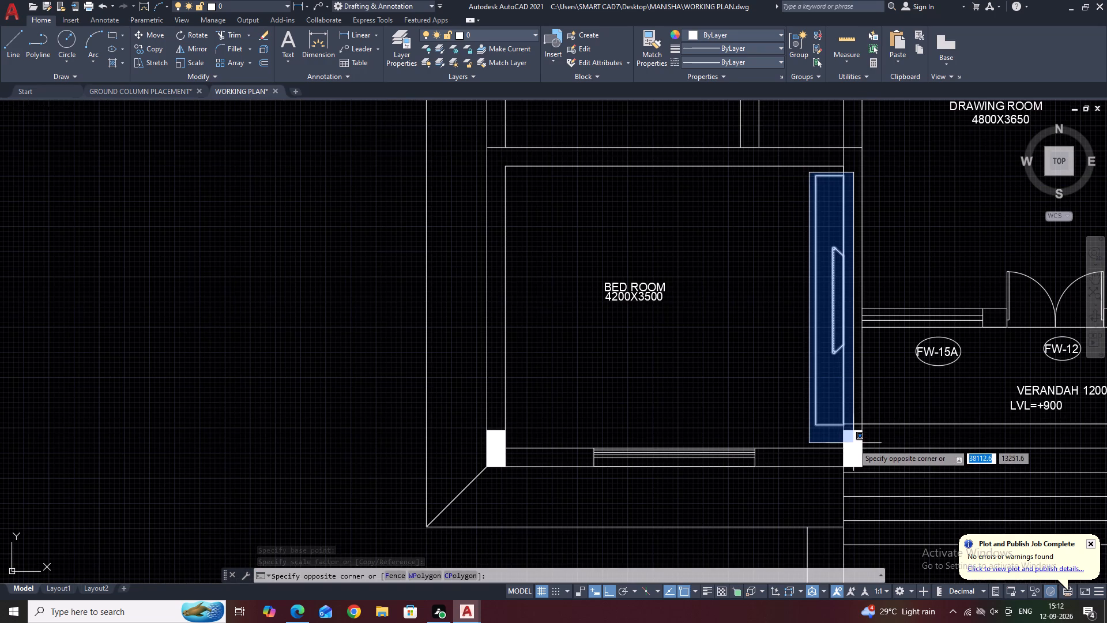
{"action": "left_click", "coordinate": [852, 442]}
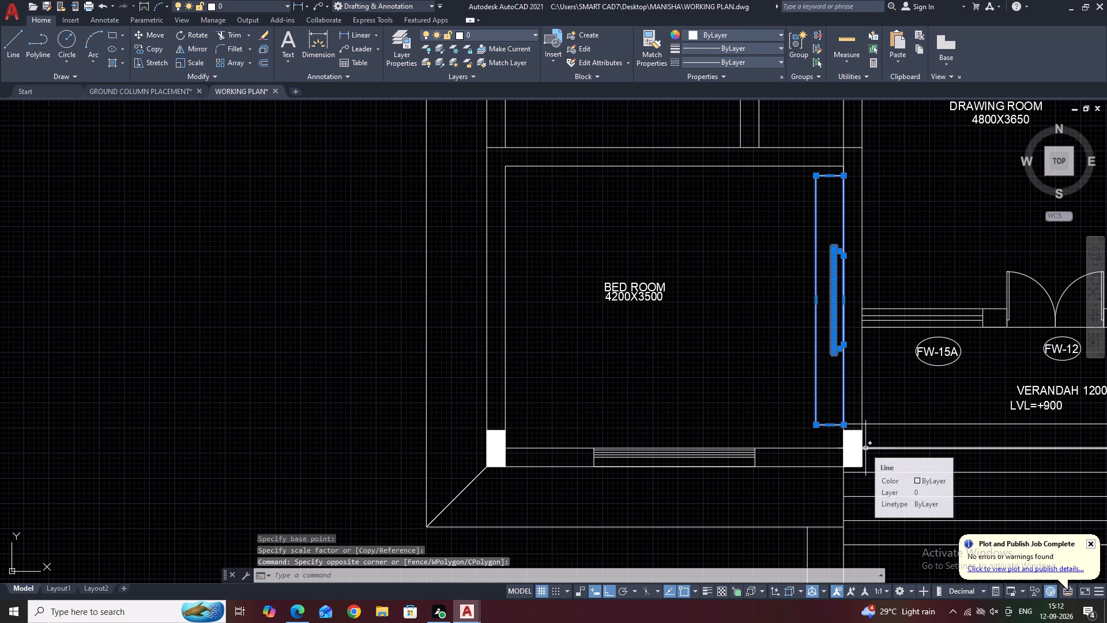
{"action": "type", "text": "SC"}
{"action": "key", "text": "space"}
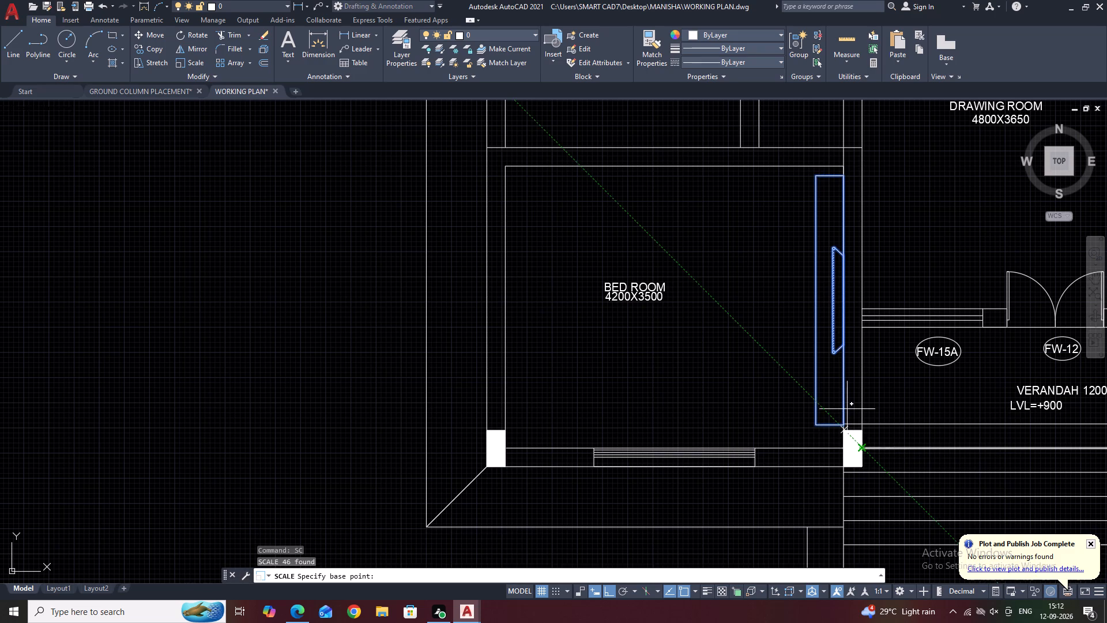
{"action": "left_click", "coordinate": [846, 423]}
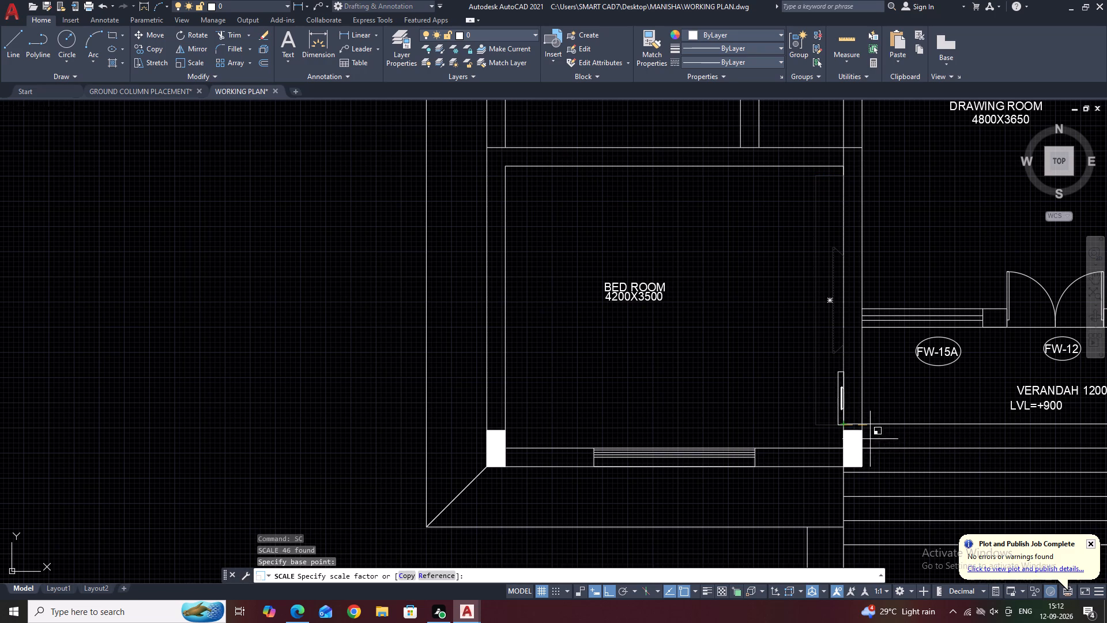
{"action": "left_click", "coordinate": [904, 493]}
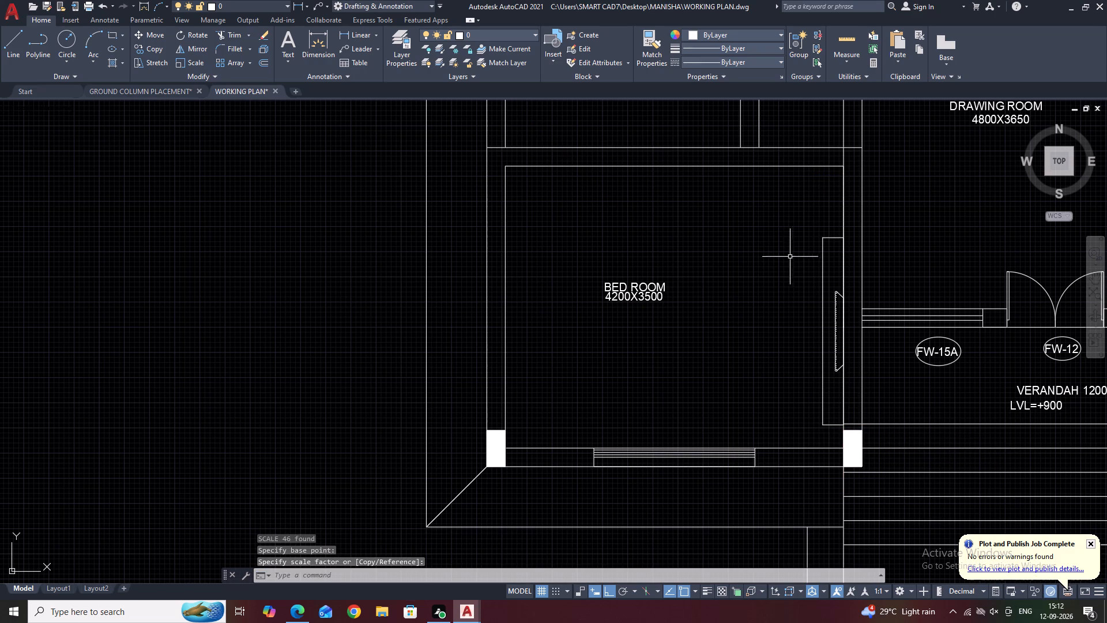
Mirror the southwest bedroom's TV unit into the southeast bedroom about the verandah's vertical centreline, keeping the original.
{"action": "left_click", "coordinate": [807, 212]}
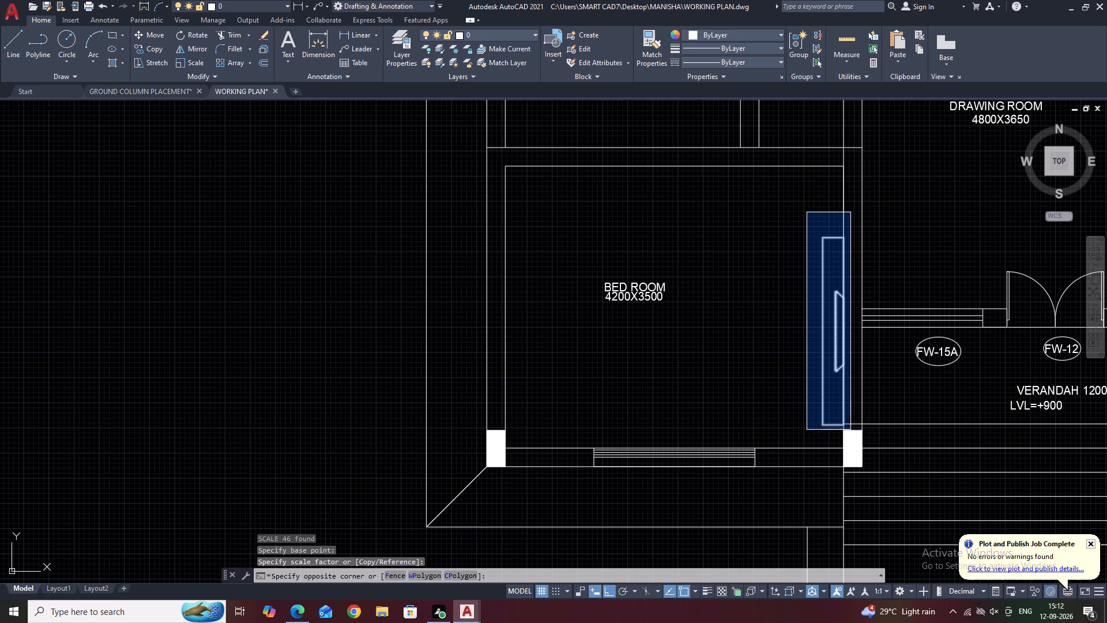
{"action": "left_click", "coordinate": [850, 430]}
{"action": "middle_click_drag", "start_coordinate": [853, 269], "coordinate": [605, 204]}
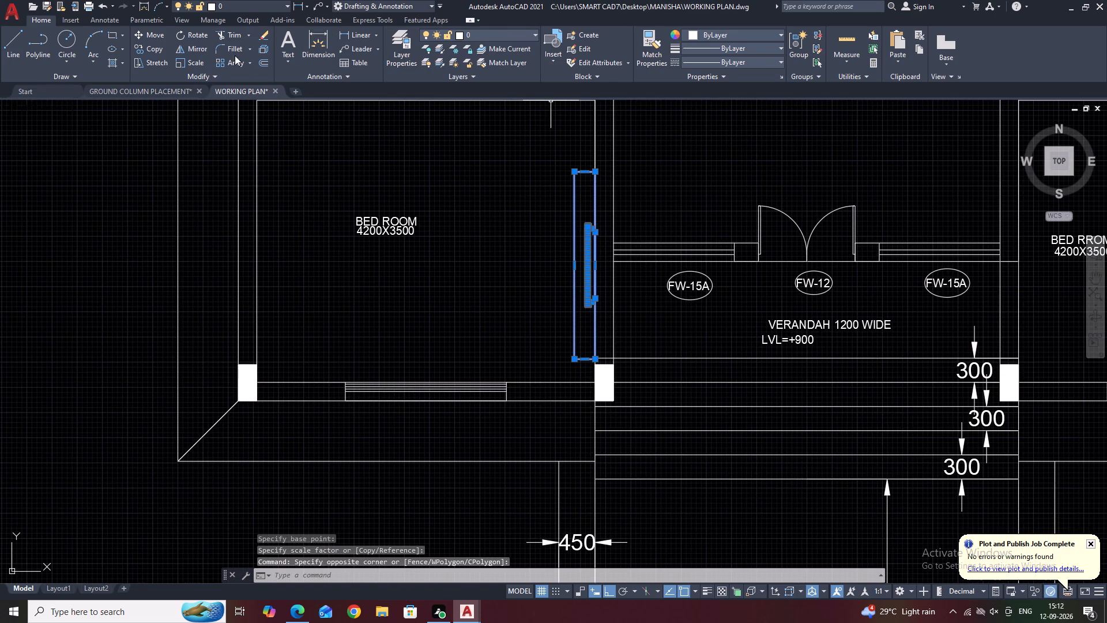
{"action": "left_click", "coordinate": [196, 52]}
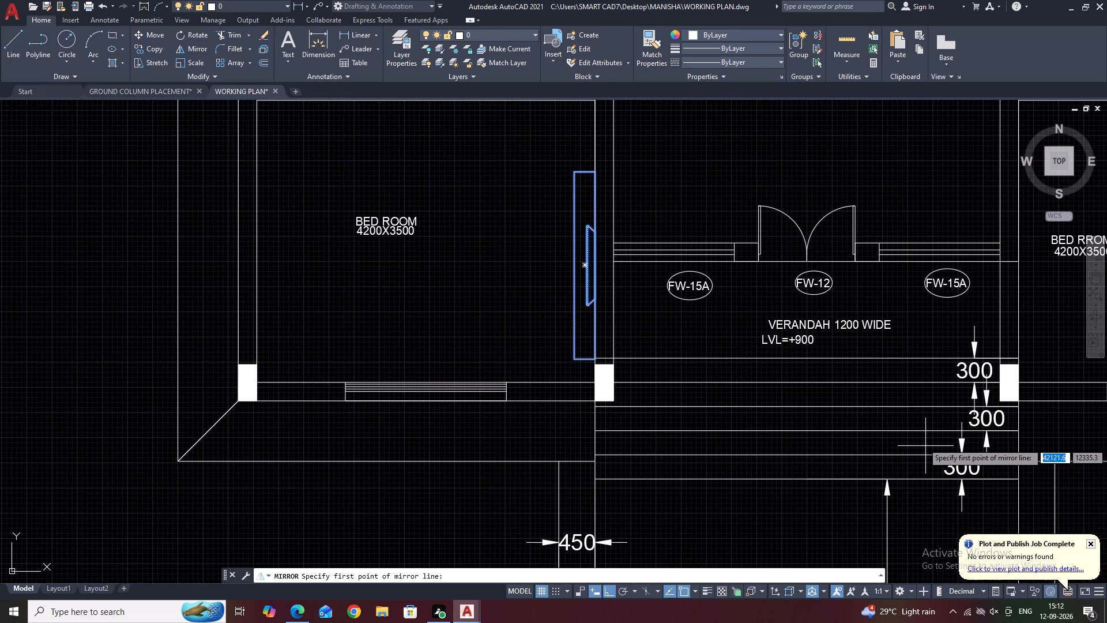
{"action": "left_click", "coordinate": [806, 356]}
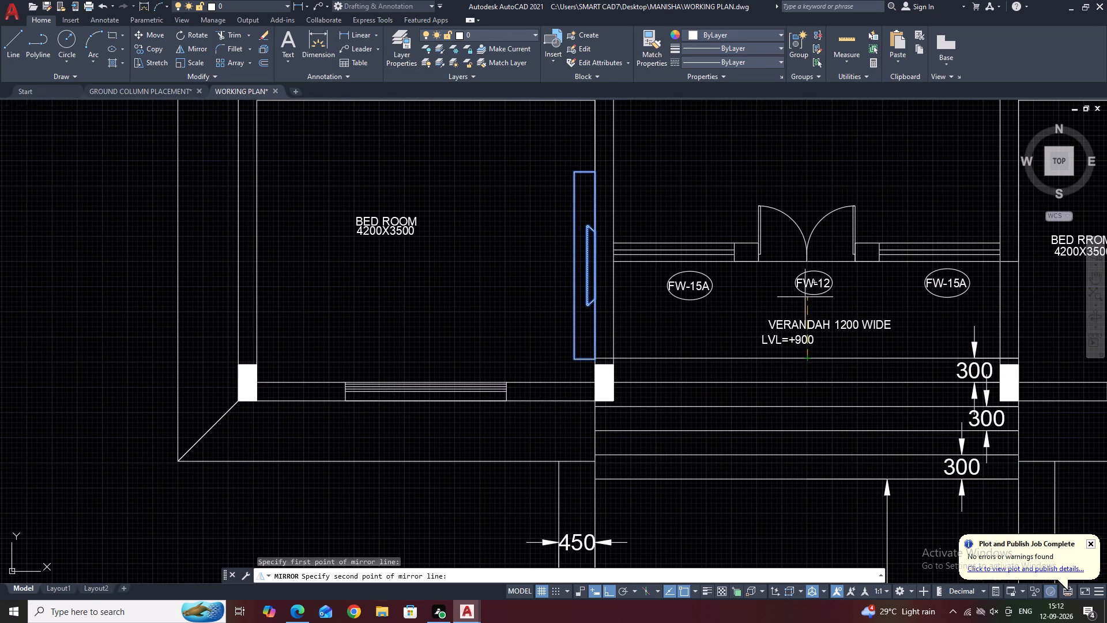
{"action": "middle_click_drag", "start_coordinate": [819, 199], "coordinate": [735, 326]}
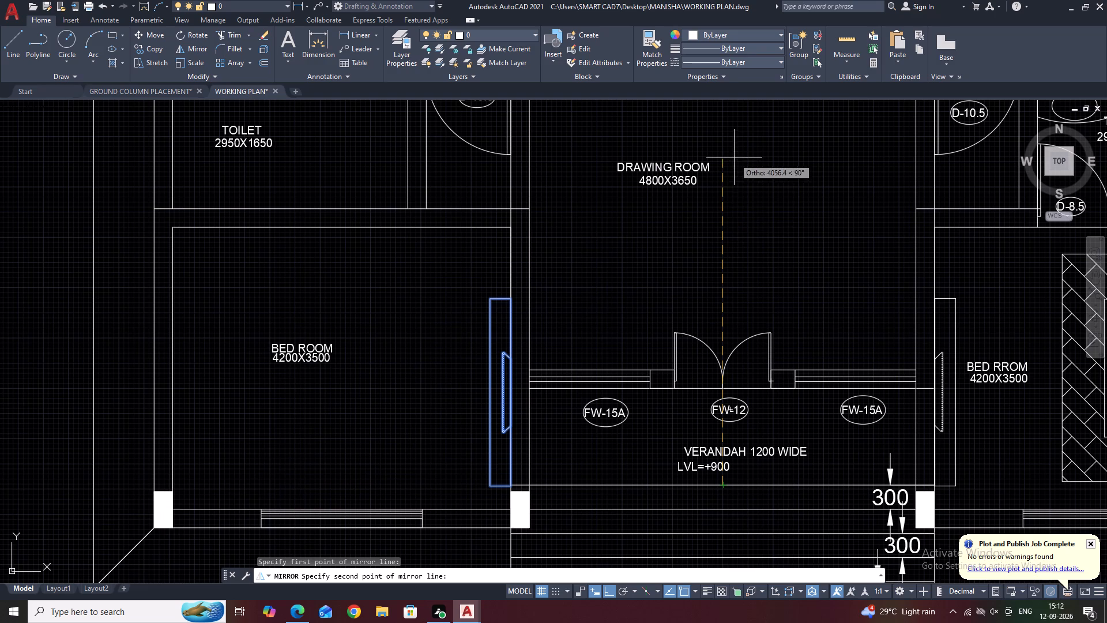
{"action": "left_click", "coordinate": [724, 121]}
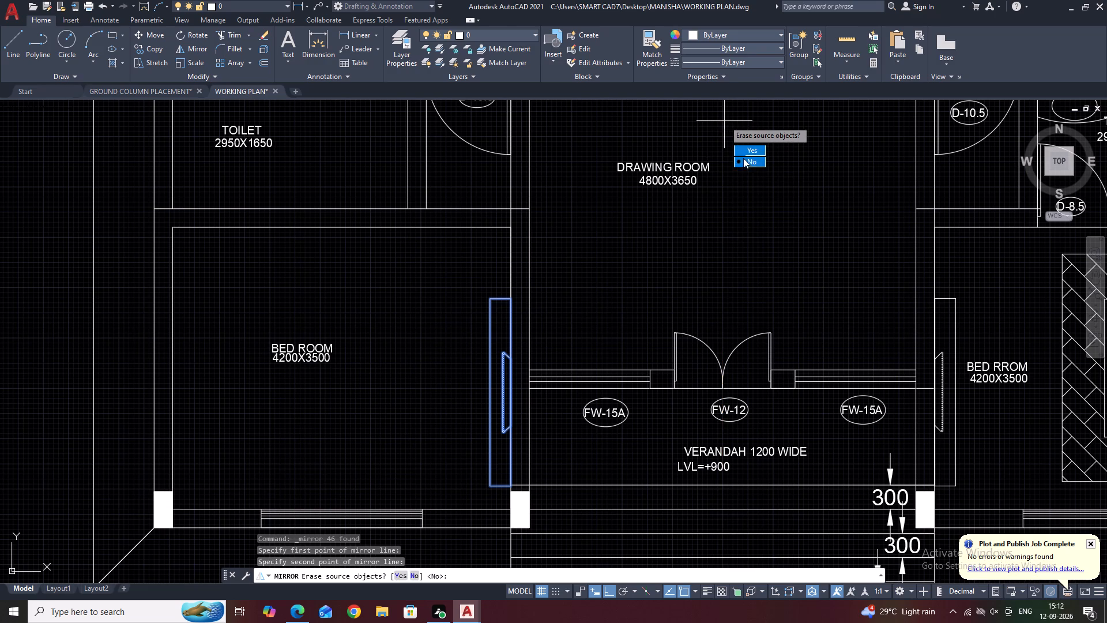
{"action": "left_click_drag", "start_coordinate": [744, 161], "coordinate": [725, 121]}
Extend the southwest toilet's two east wall lines south to the bedroom's north wall line.
{"action": "scroll", "coordinate": [793, 267], "scroll_direction": "down", "scroll_amount": 2}
{"action": "middle_click_drag", "start_coordinate": [816, 361], "coordinate": [861, 380]}
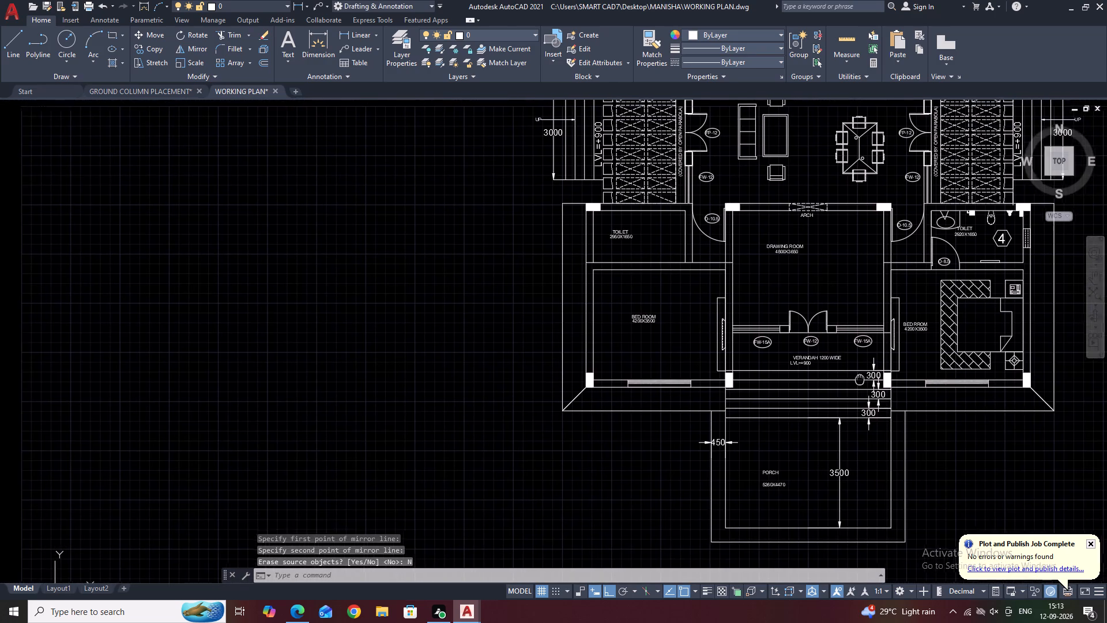
{"action": "middle_click_drag", "start_coordinate": [861, 380], "coordinate": [866, 382]}
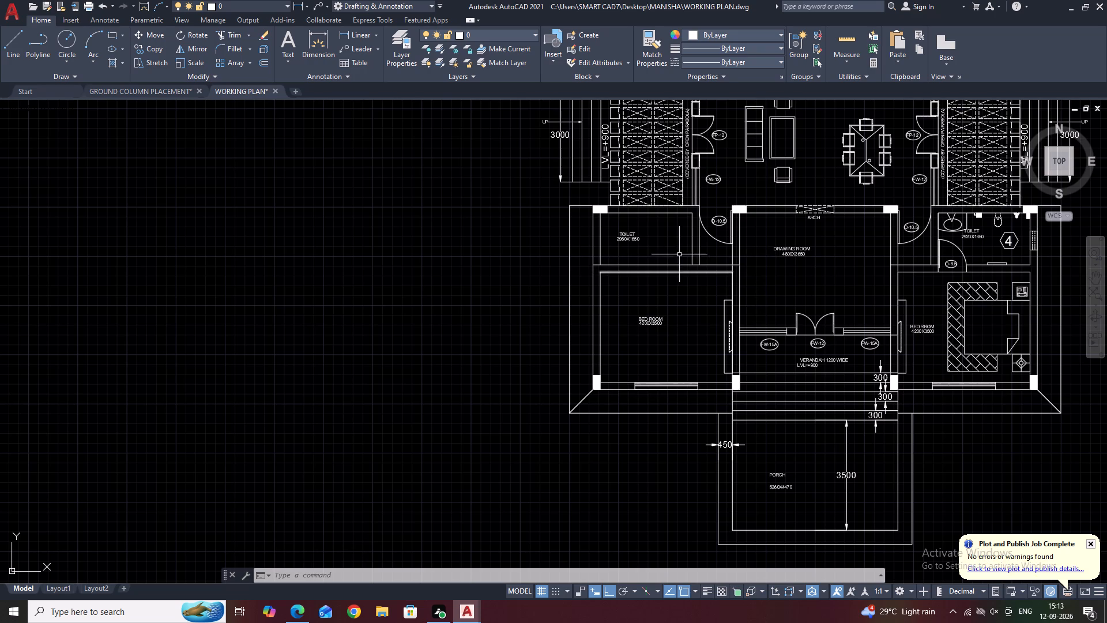
{"action": "middle_click_drag", "start_coordinate": [684, 259], "coordinate": [698, 346]}
{"action": "middle_click_drag", "start_coordinate": [715, 343], "coordinate": [723, 280]}
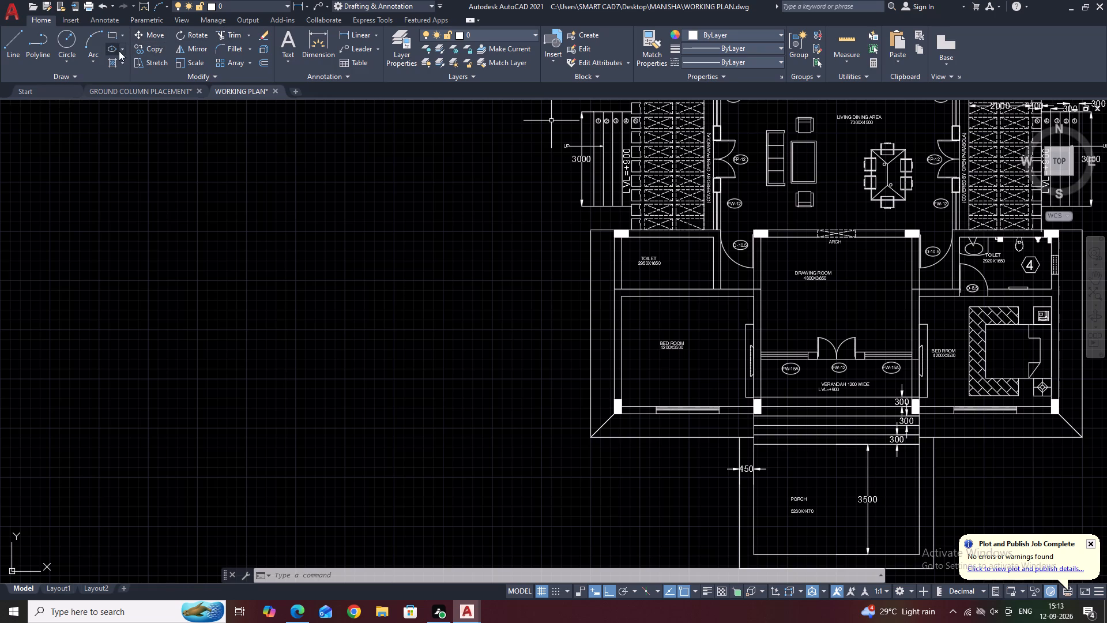
{"action": "type", "text": "EX"}
{"action": "key", "text": "space"}
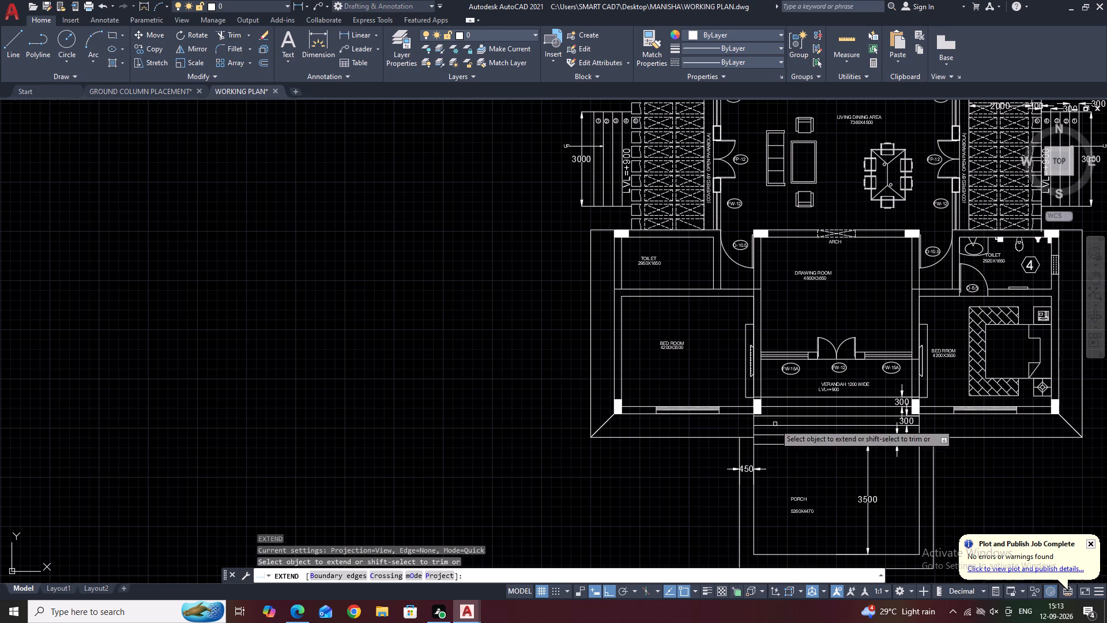
{"action": "scroll", "coordinate": [727, 279], "scroll_direction": "up", "scroll_amount": 2}
{"action": "left_click", "coordinate": [729, 266]}
{"action": "left_click", "coordinate": [676, 277]}
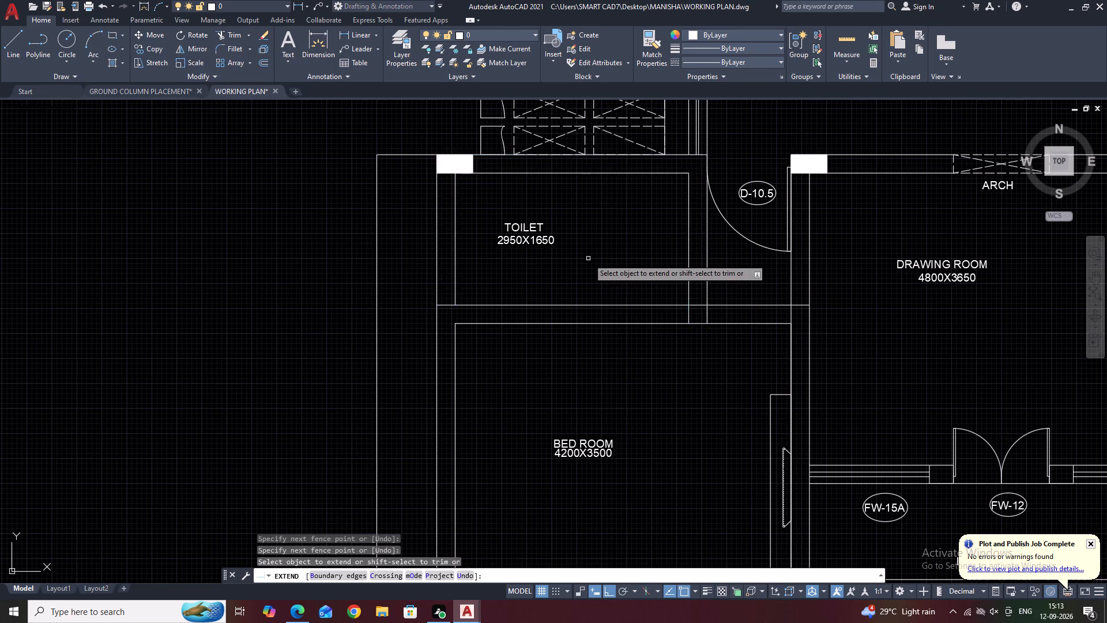
{"action": "scroll", "coordinate": [588, 258], "scroll_direction": "down", "scroll_amount": 2}
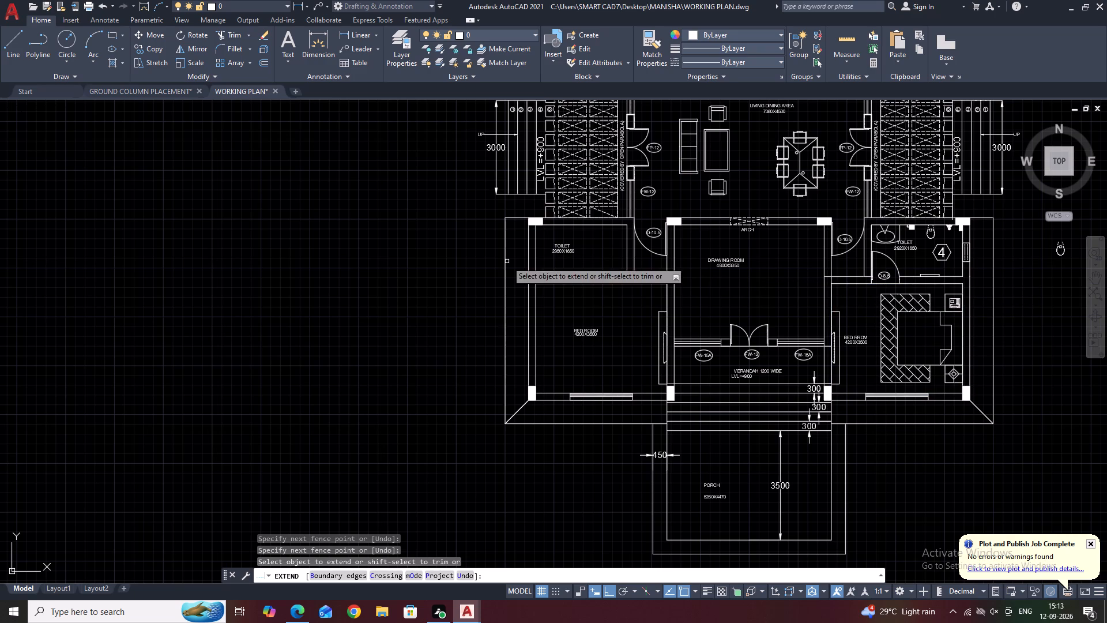
{"action": "right_click", "coordinate": [393, 245]}
{"action": "left_click", "coordinate": [408, 267]}
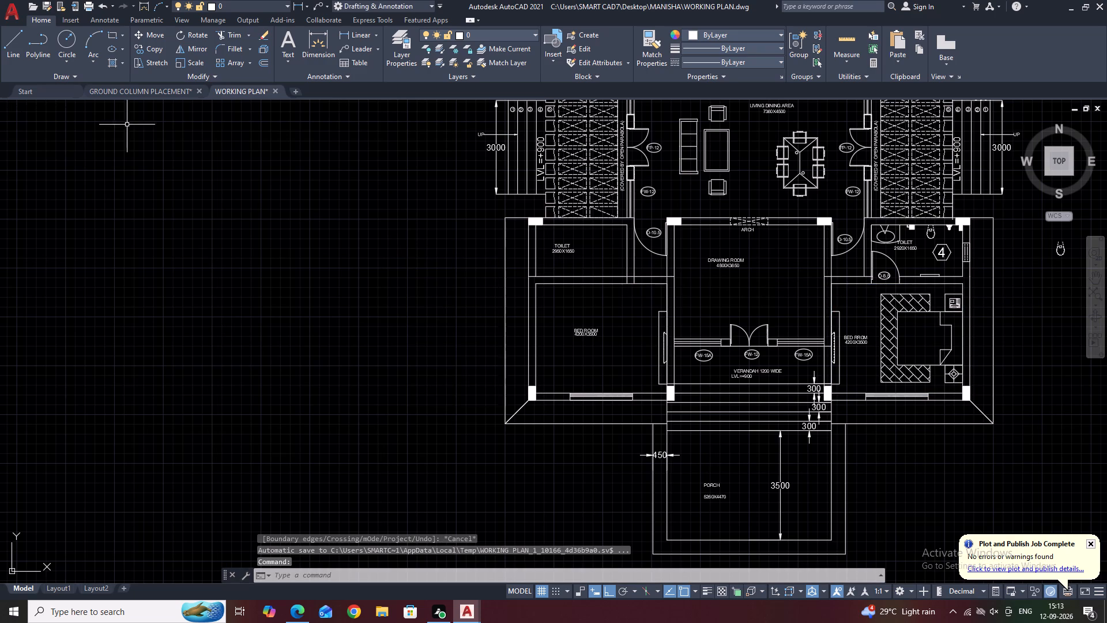
Trim the southwest bedroom's north wall lines between the toilet's east wall and the drawing room to open the entrance passage.
{"action": "left_click", "coordinate": [227, 31]}
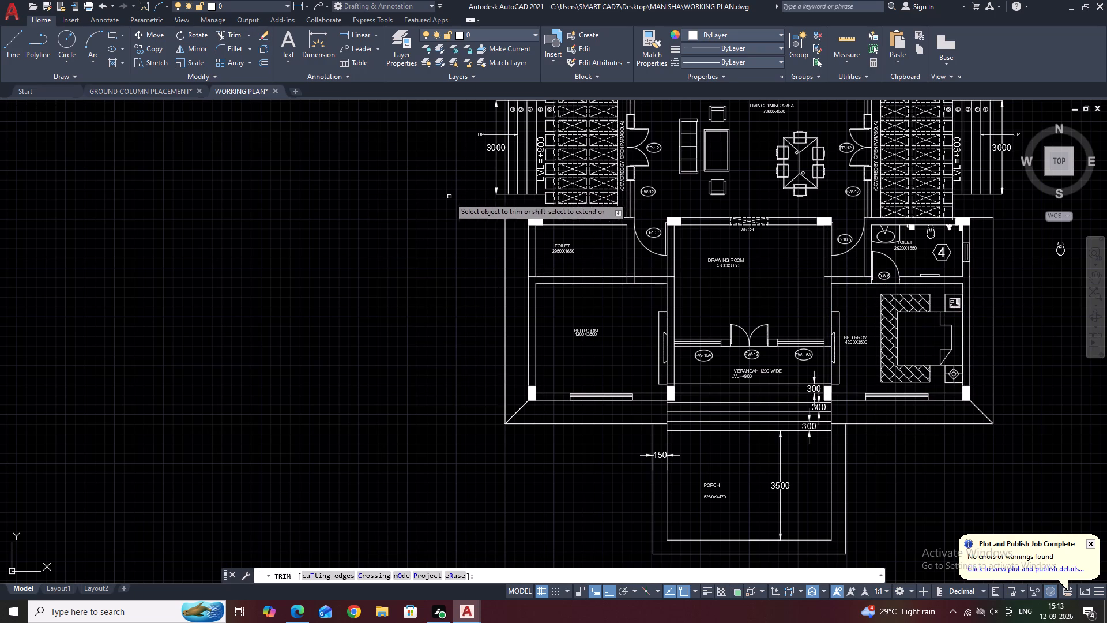
{"action": "scroll", "coordinate": [630, 289], "scroll_direction": "up", "scroll_amount": 2}
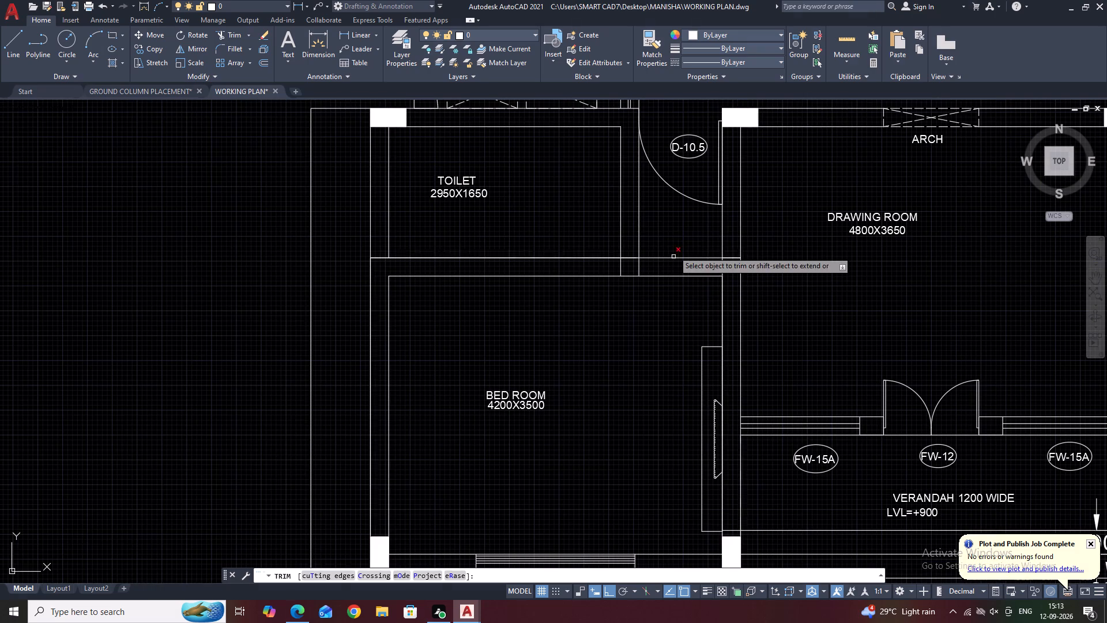
{"action": "left_click", "coordinate": [675, 234]}
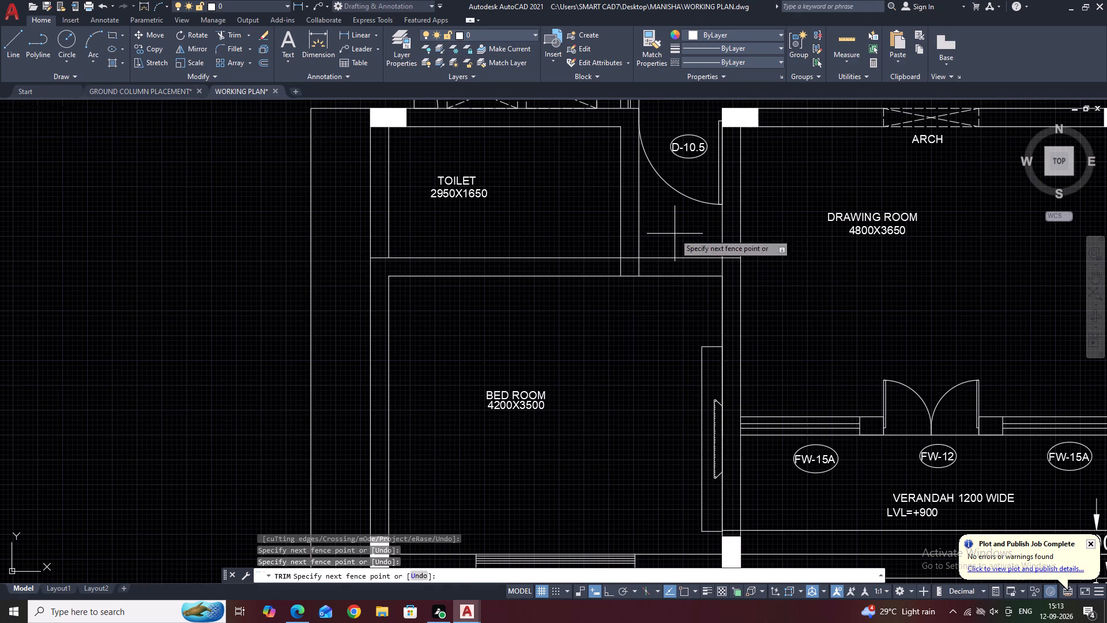
{"action": "left_click", "coordinate": [659, 306]}
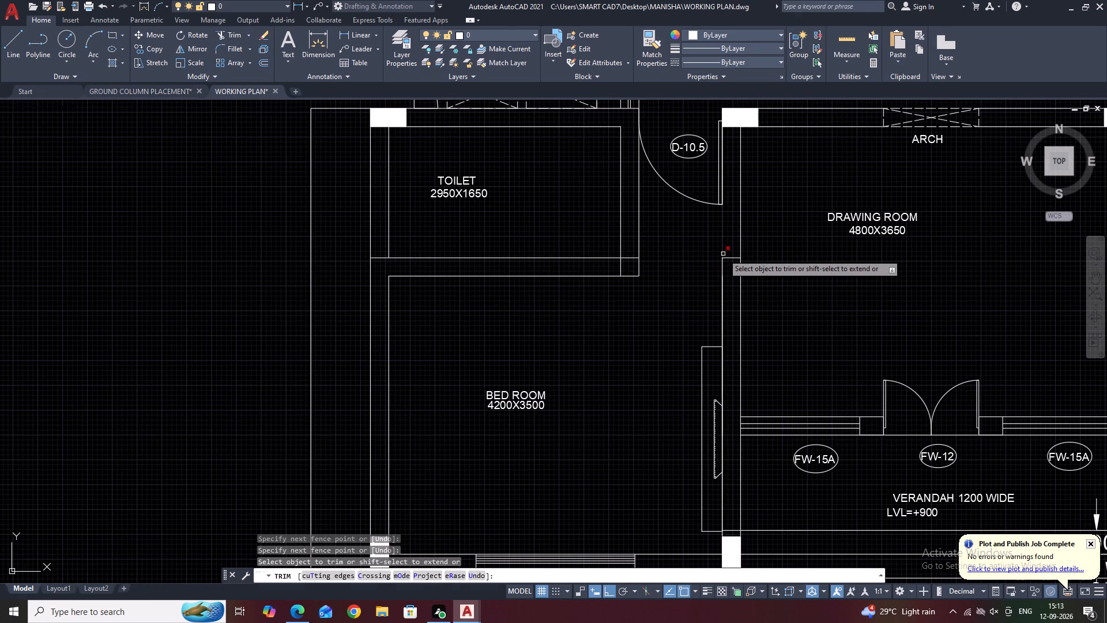
{"action": "left_click", "coordinate": [729, 258]}
{"action": "right_click", "coordinate": [690, 247]}
{"action": "left_click", "coordinate": [713, 270]}
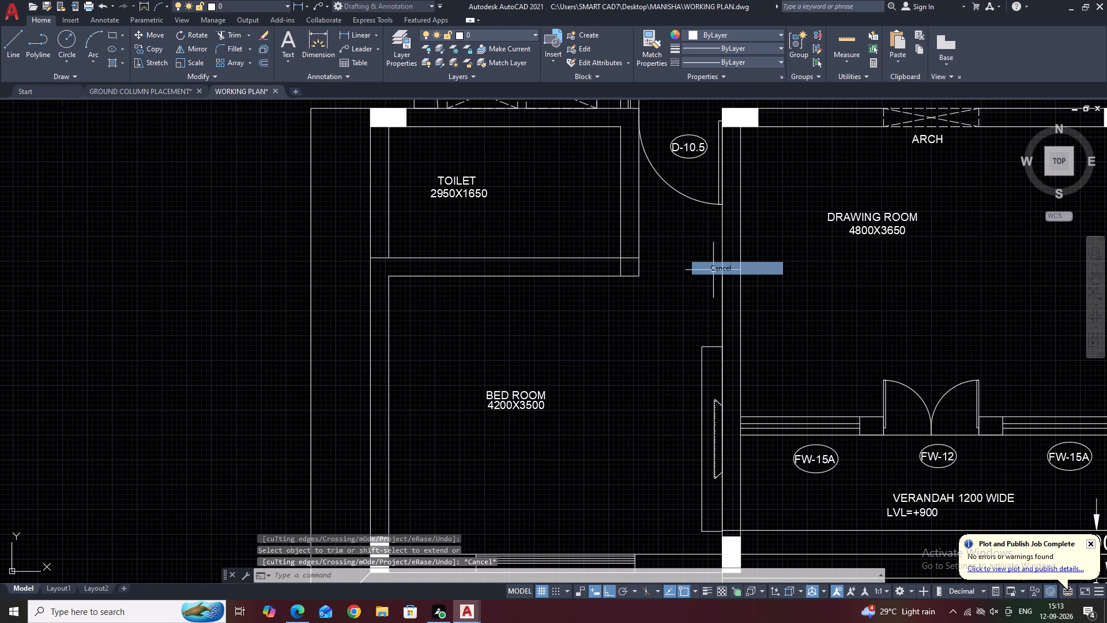
Mirror the southeast bedroom's bed, rug and side tables into the southwest bedroom about the verandah's vertical centreline, keeping the original.
{"action": "middle_click_drag", "start_coordinate": [547, 267], "coordinate": [687, 396]}
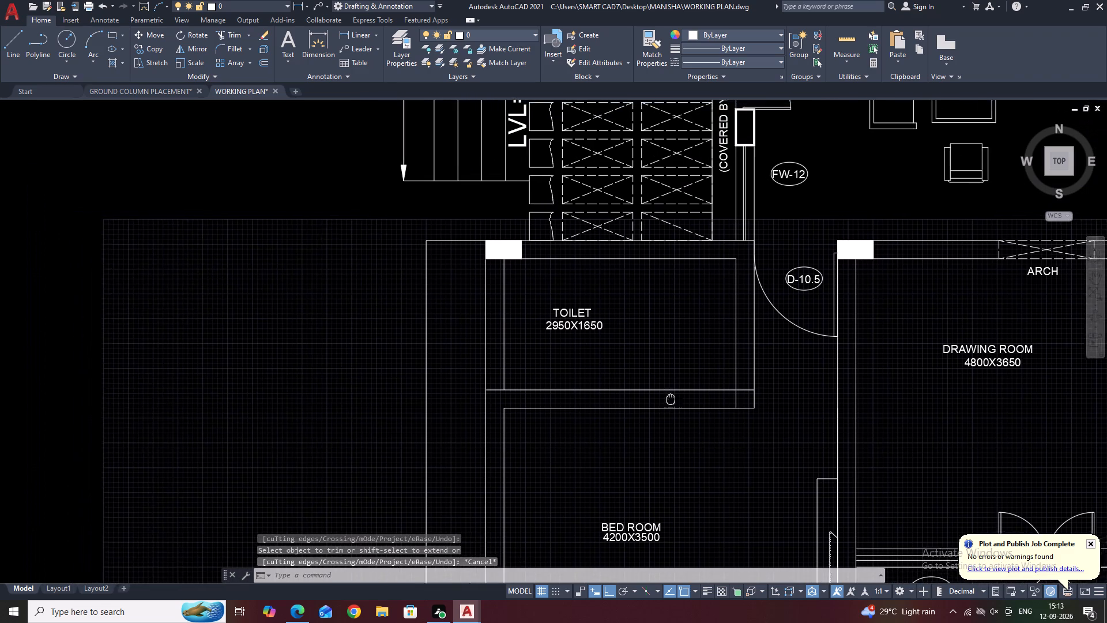
{"action": "middle_click_drag", "start_coordinate": [687, 396], "coordinate": [690, 314]}
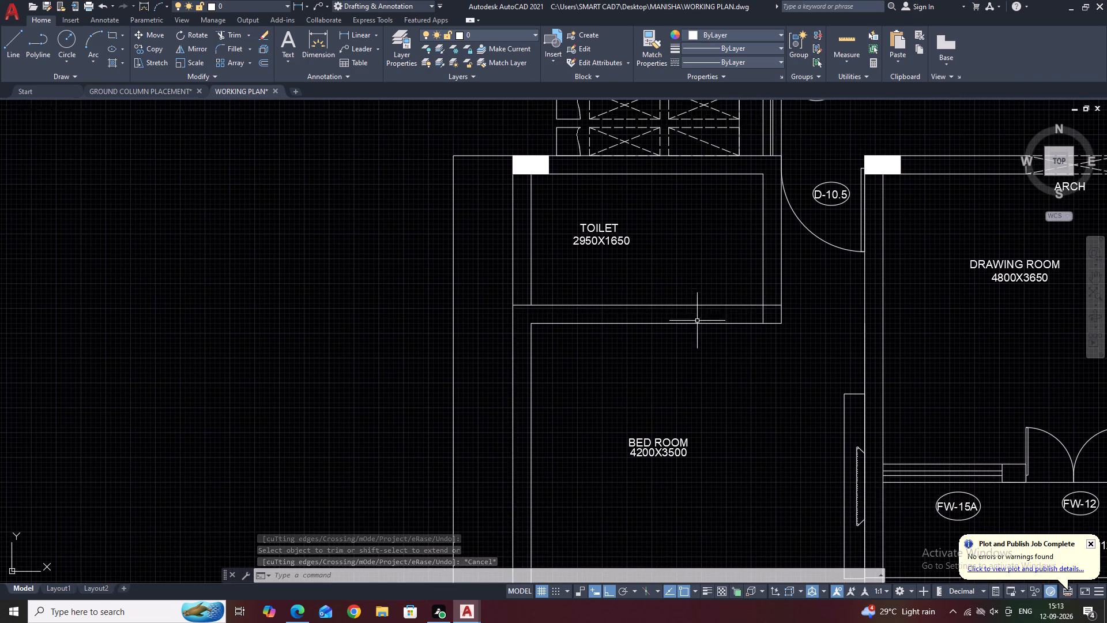
{"action": "scroll", "coordinate": [697, 331], "scroll_direction": "down", "scroll_amount": 2}
{"action": "middle_click_drag", "start_coordinate": [765, 361], "coordinate": [657, 313]}
{"action": "left_click", "coordinate": [891, 335]}
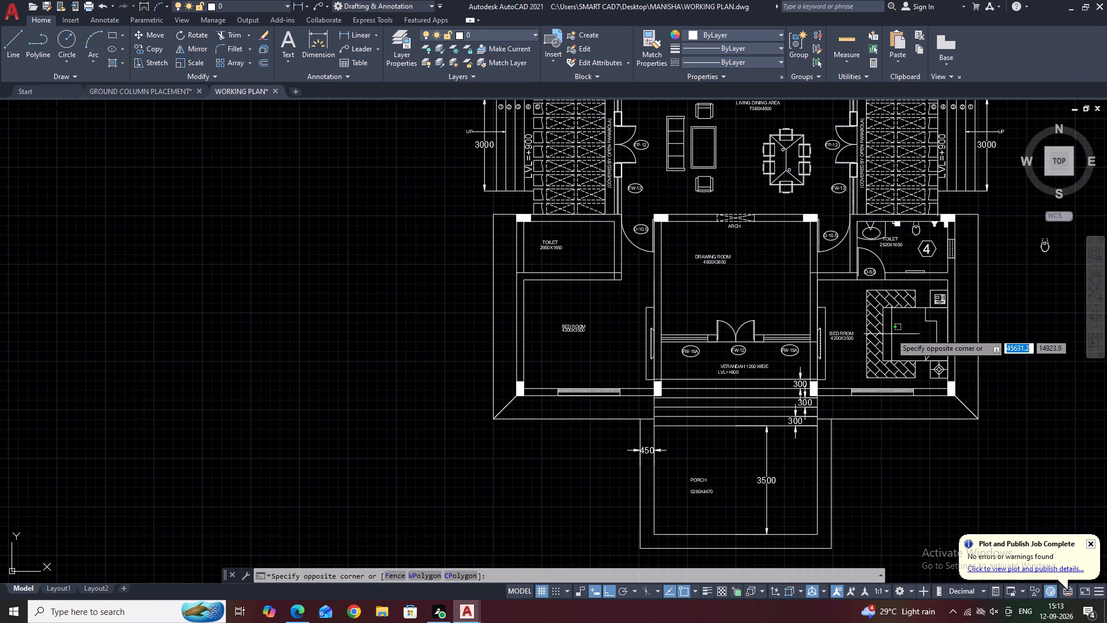
{"action": "left_click", "coordinate": [882, 309]}
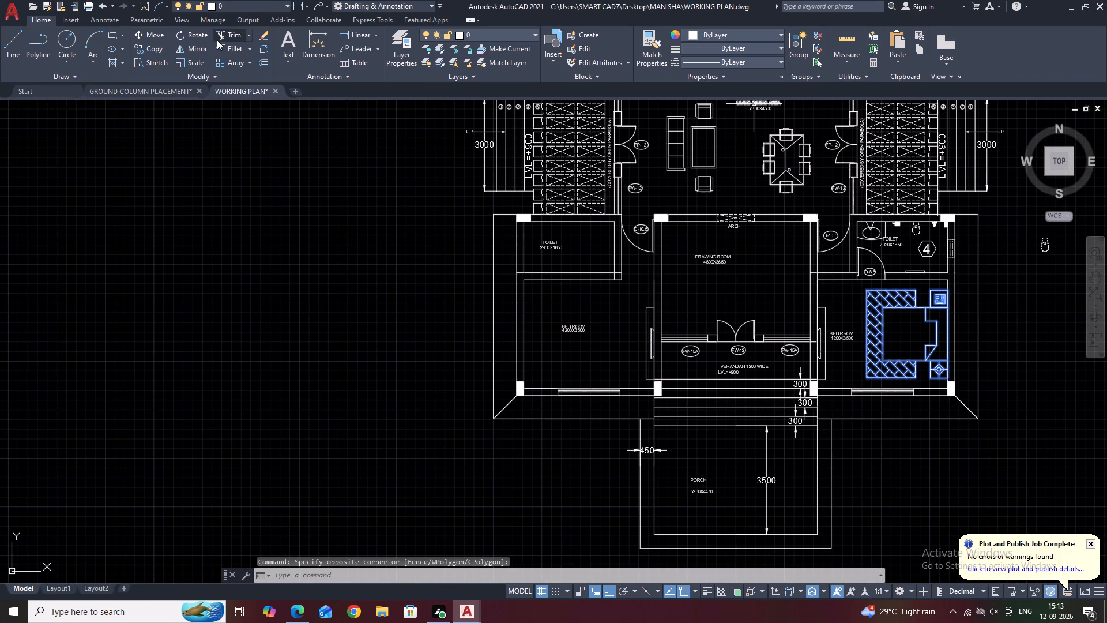
{"action": "left_click", "coordinate": [190, 49]}
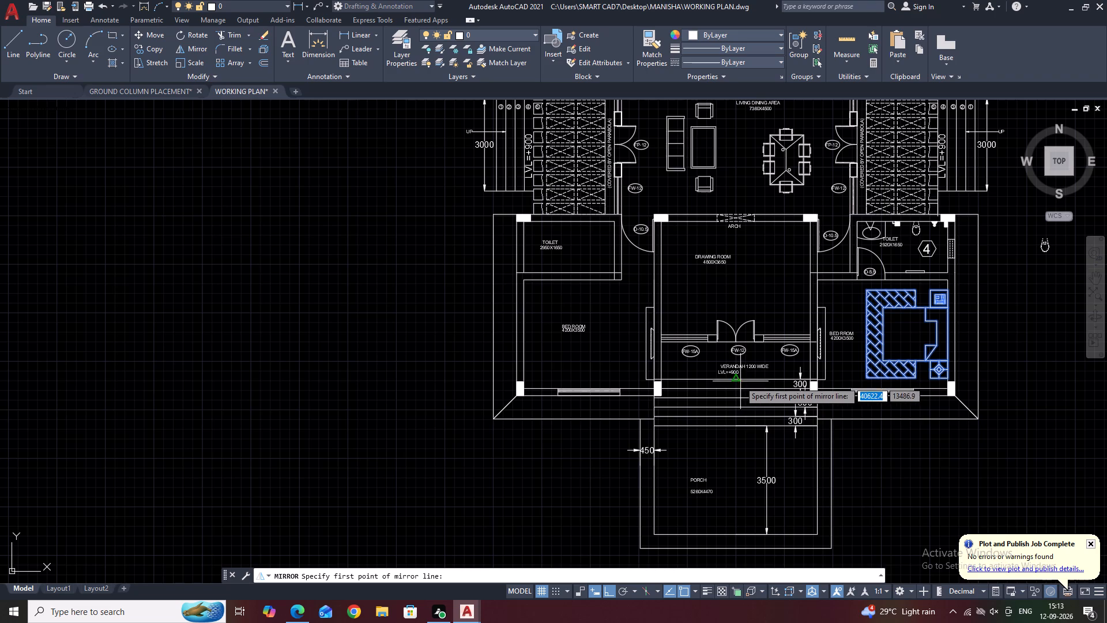
{"action": "left_click", "coordinate": [736, 381]}
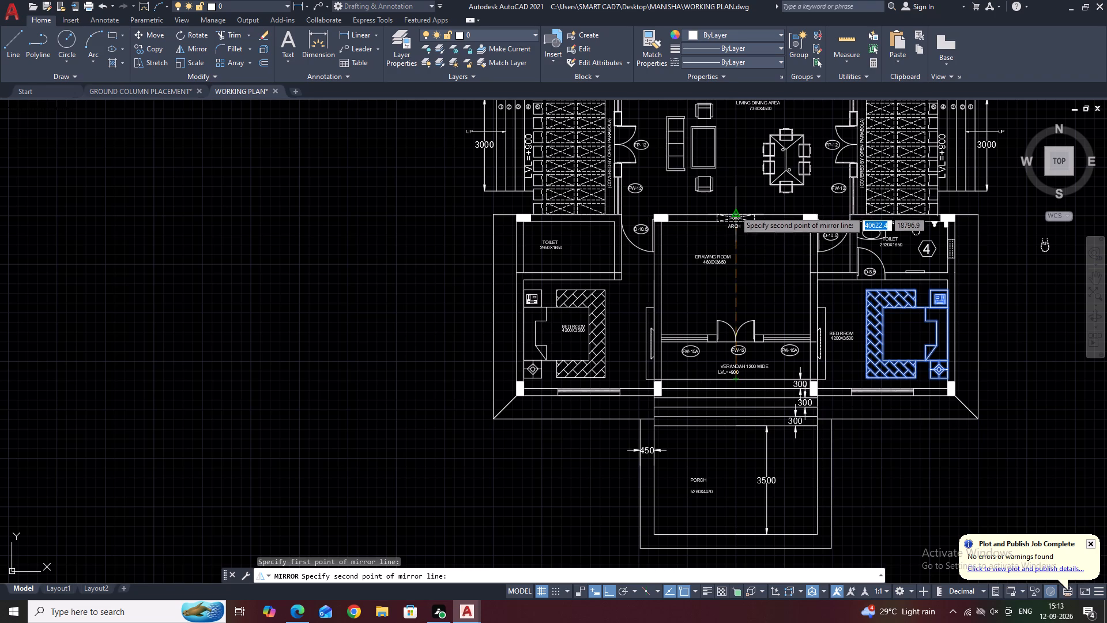
{"action": "left_click", "coordinate": [735, 211]}
{"action": "left_click_drag", "start_coordinate": [748, 251], "coordinate": [735, 211]}
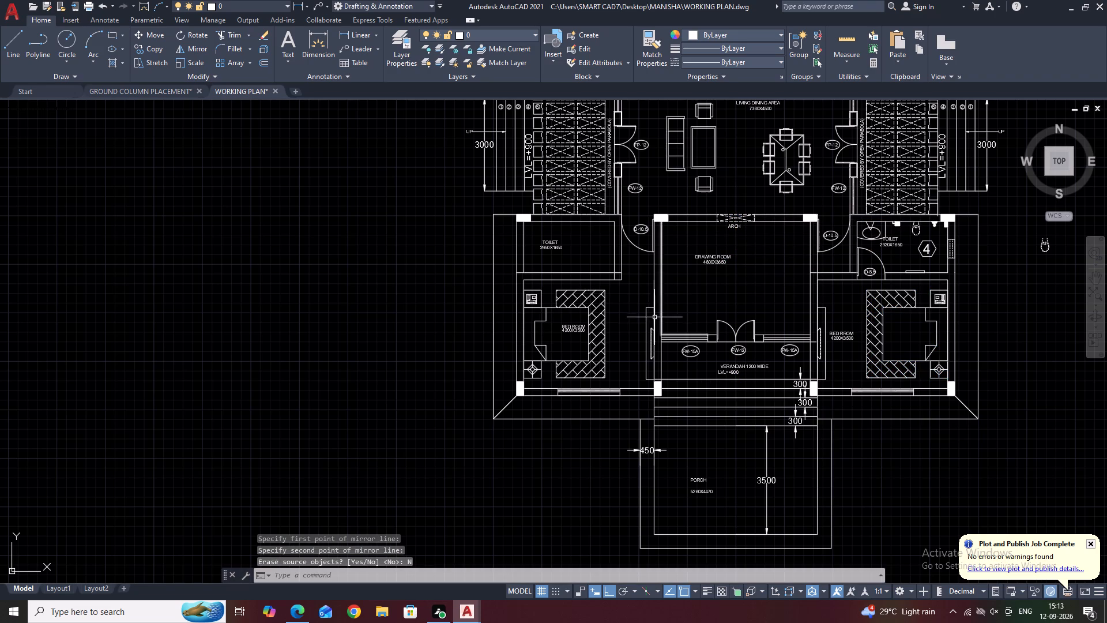
Trim the southwest toilet's south inner wall line where it crosses the thickness of the west and east walls.
{"action": "middle_click_drag", "start_coordinate": [651, 330], "coordinate": [756, 326]}
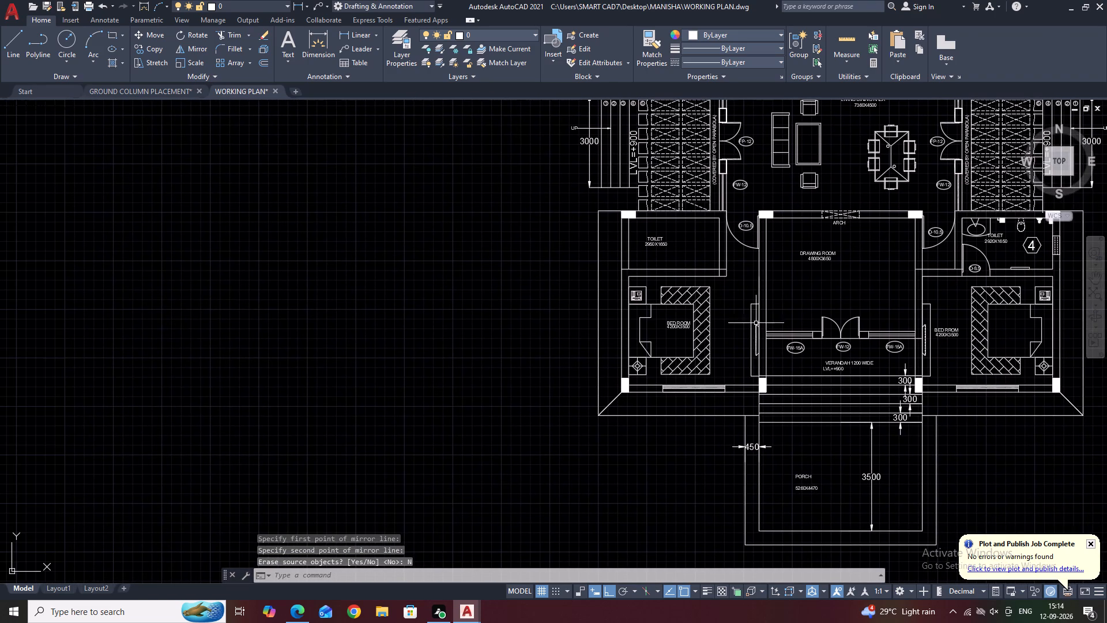
{"action": "middle_click_drag", "start_coordinate": [708, 287], "coordinate": [662, 324]}
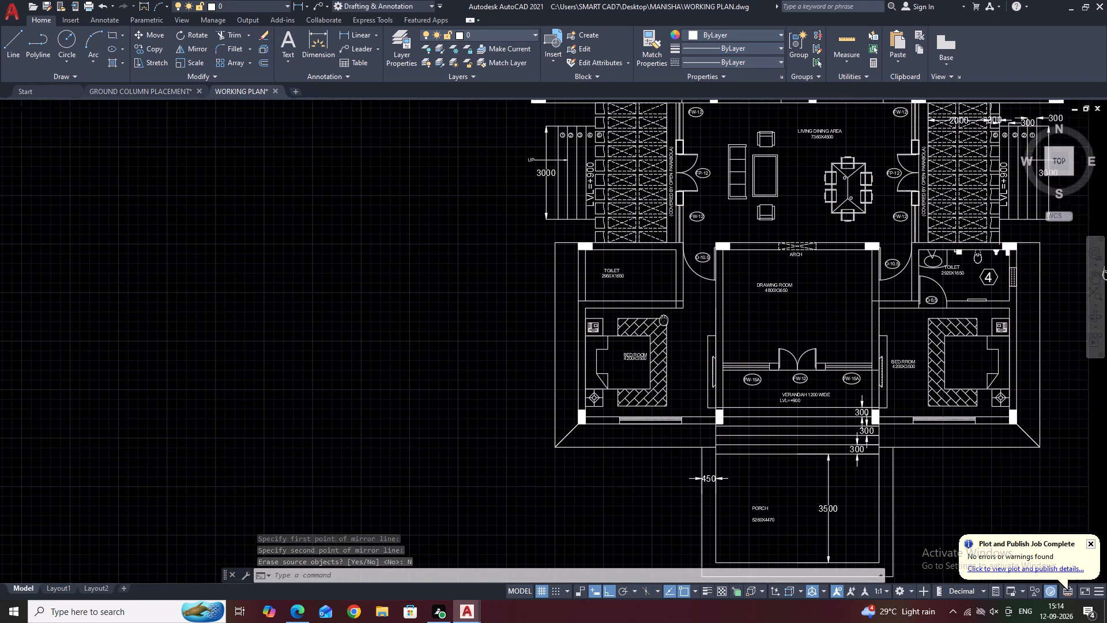
{"action": "middle_click_drag", "start_coordinate": [662, 324], "coordinate": [737, 299]}
{"action": "scroll", "coordinate": [765, 276], "scroll_direction": "up", "scroll_amount": 2}
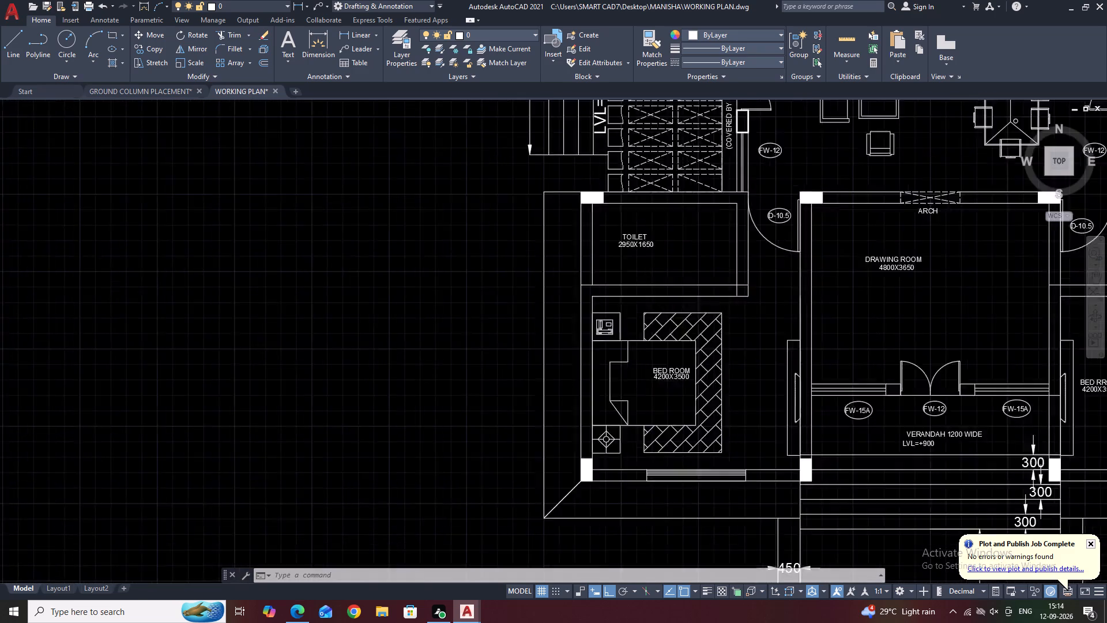
{"action": "middle_click_drag", "start_coordinate": [747, 279], "coordinate": [715, 296]}
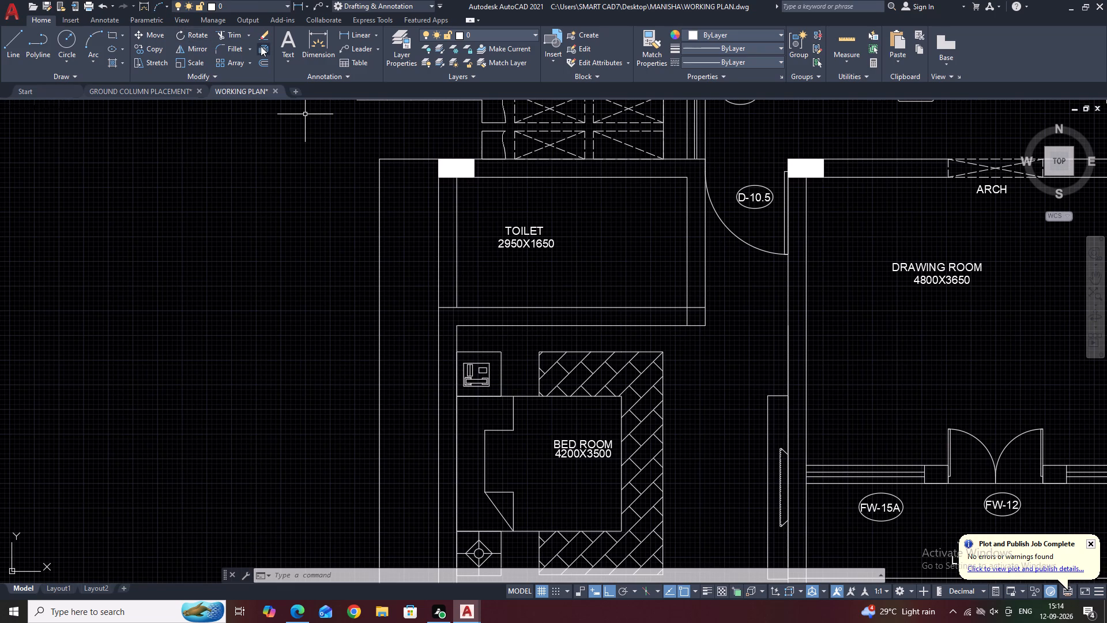
{"action": "left_click", "coordinate": [219, 32]}
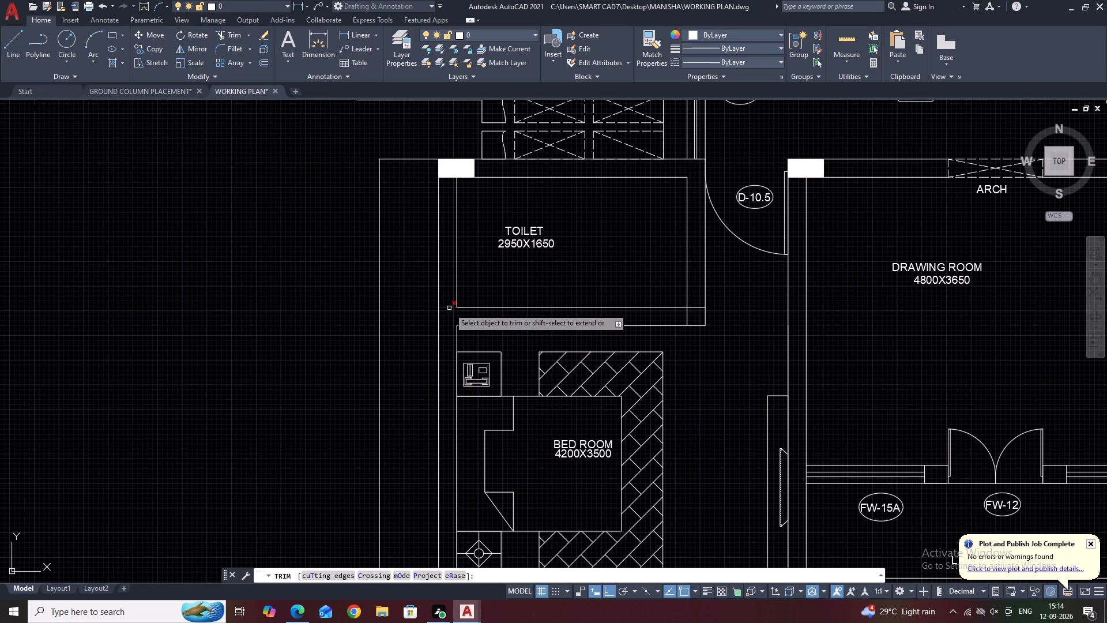
{"action": "left_click", "coordinate": [451, 309]}
{"action": "scroll", "coordinate": [691, 328], "scroll_direction": "up", "scroll_amount": 3}
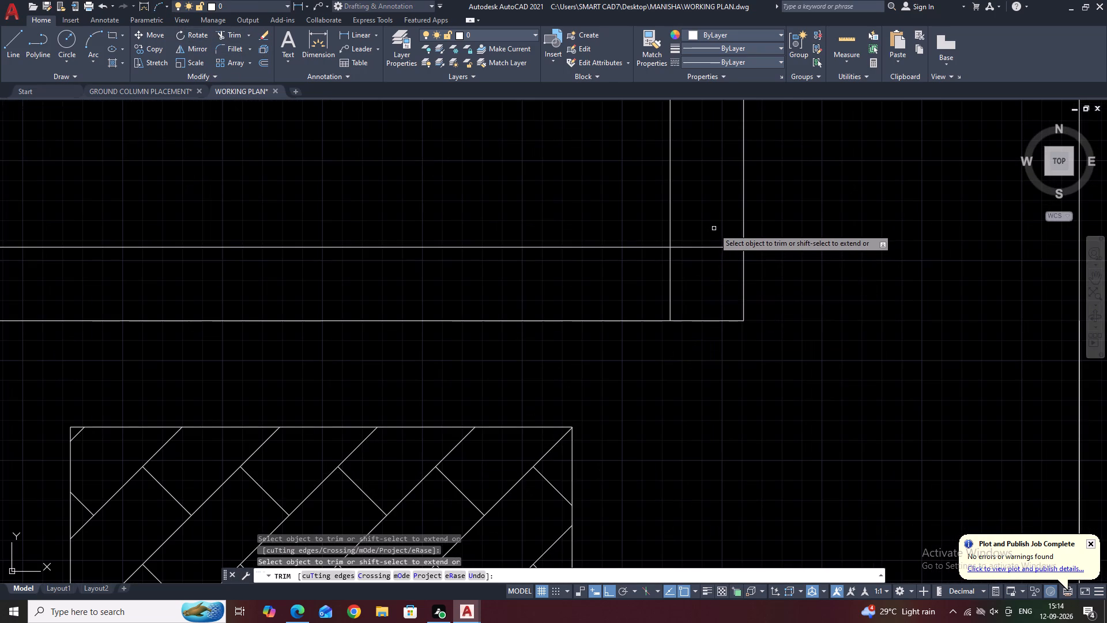
{"action": "left_click", "coordinate": [710, 226]}
{"action": "left_click", "coordinate": [708, 271]}
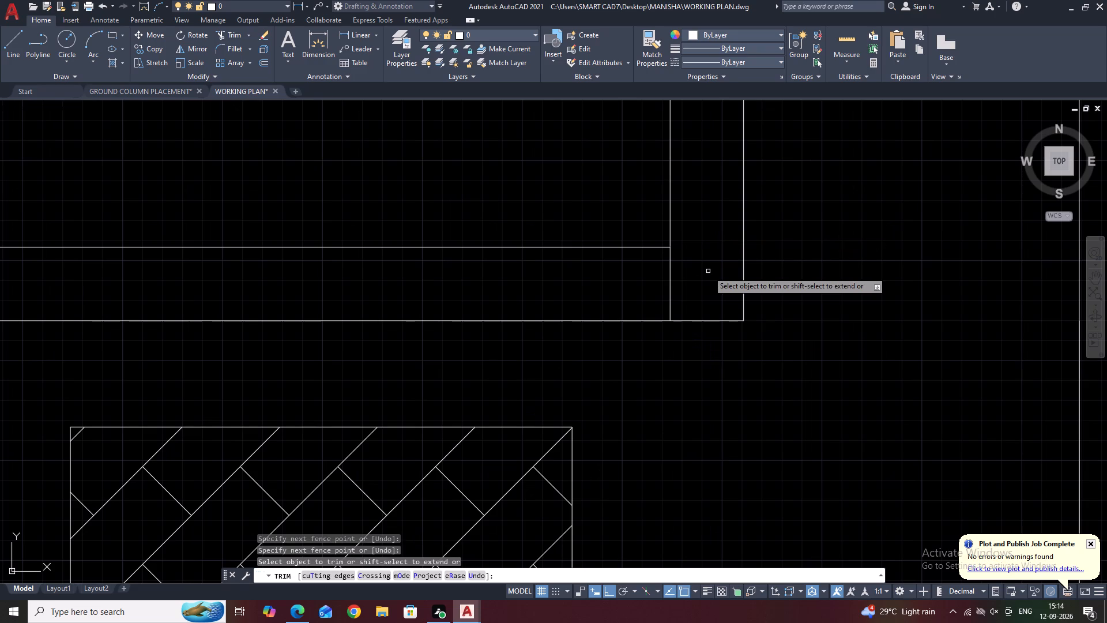
{"action": "right_click", "coordinate": [708, 271]}
{"action": "left_click", "coordinate": [729, 296]}
{"action": "scroll", "coordinate": [718, 292], "scroll_direction": "down", "scroll_amount": 4}
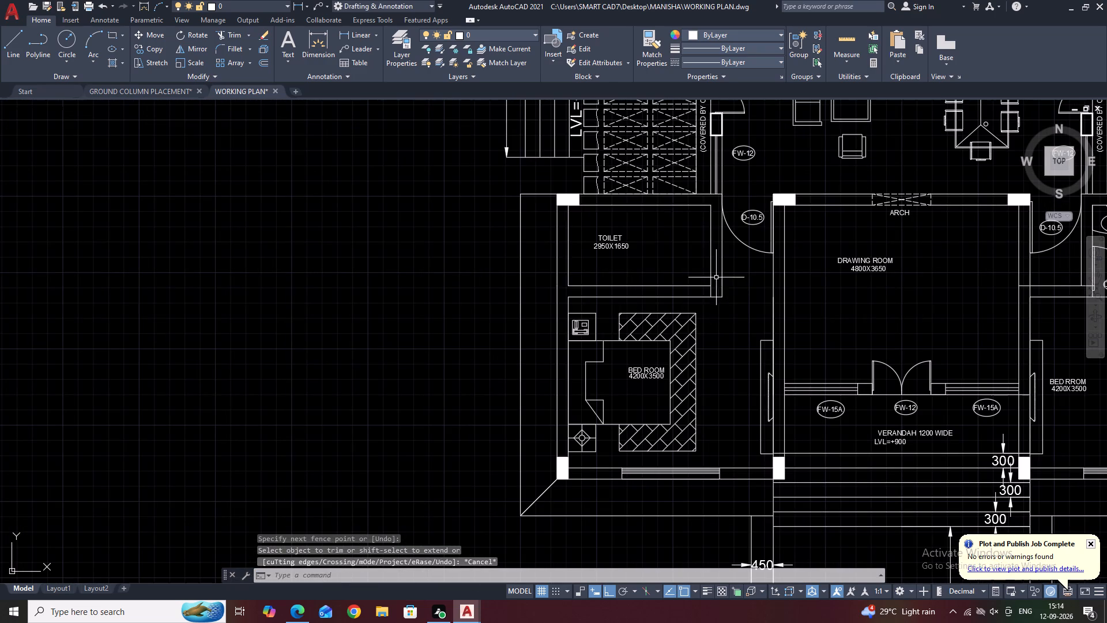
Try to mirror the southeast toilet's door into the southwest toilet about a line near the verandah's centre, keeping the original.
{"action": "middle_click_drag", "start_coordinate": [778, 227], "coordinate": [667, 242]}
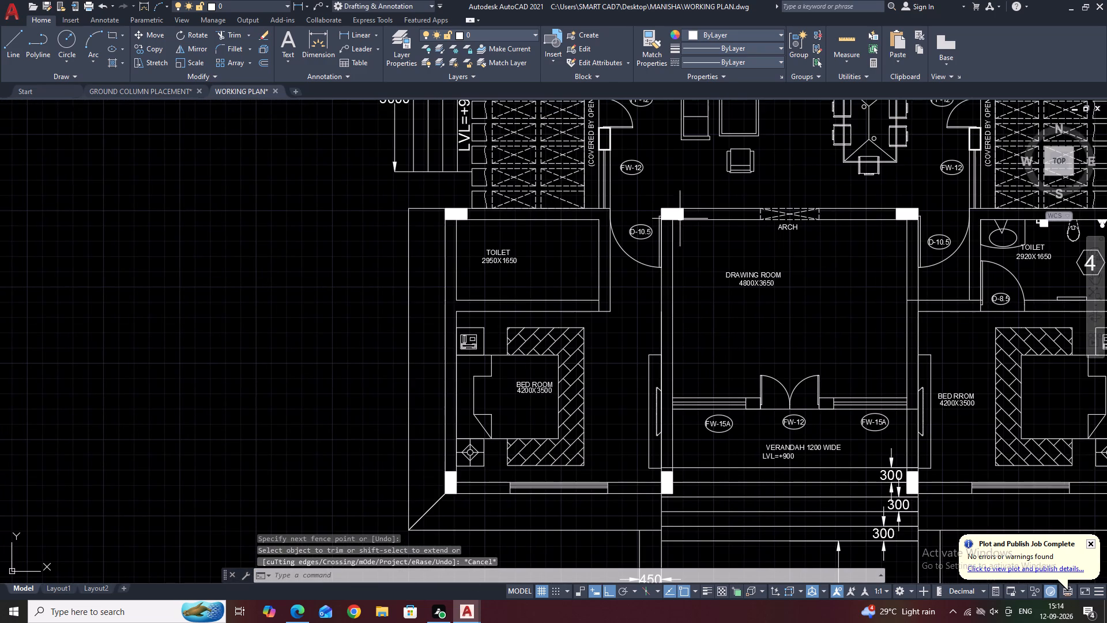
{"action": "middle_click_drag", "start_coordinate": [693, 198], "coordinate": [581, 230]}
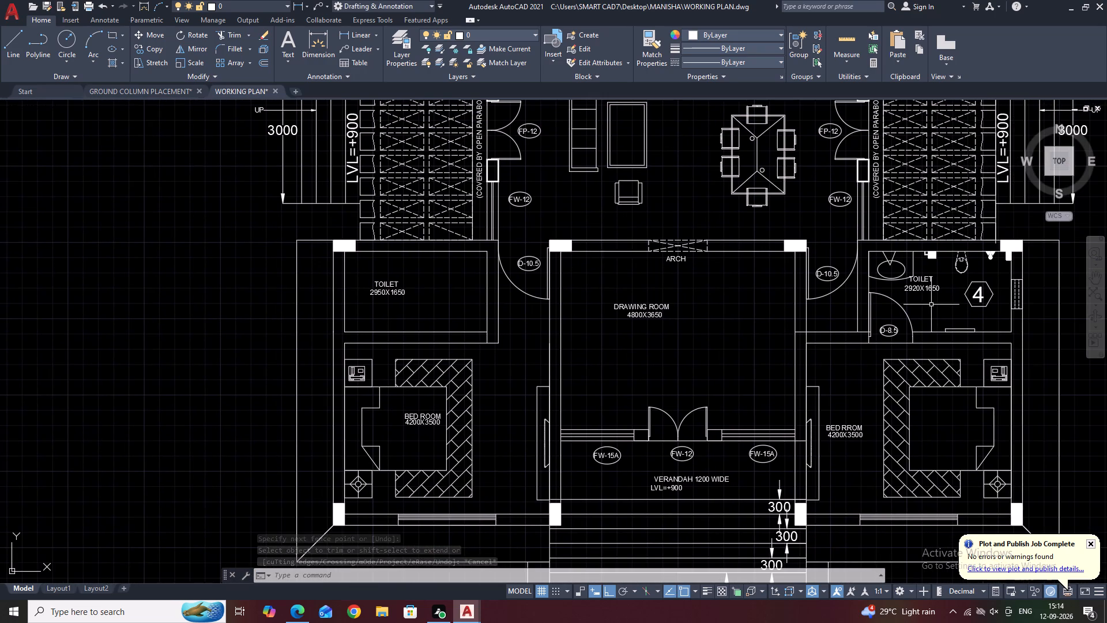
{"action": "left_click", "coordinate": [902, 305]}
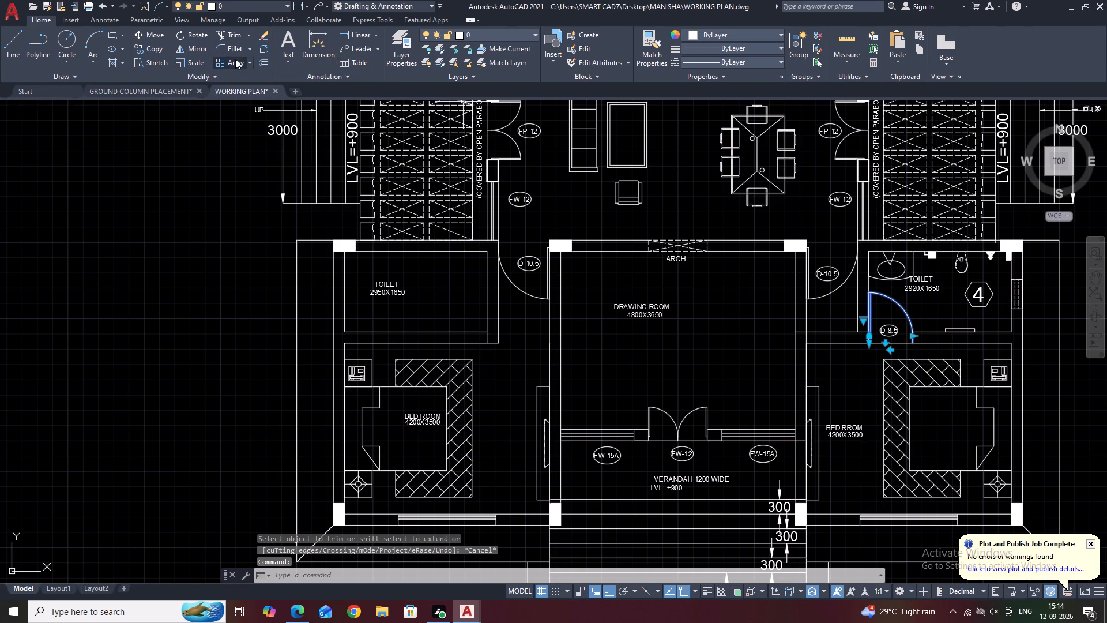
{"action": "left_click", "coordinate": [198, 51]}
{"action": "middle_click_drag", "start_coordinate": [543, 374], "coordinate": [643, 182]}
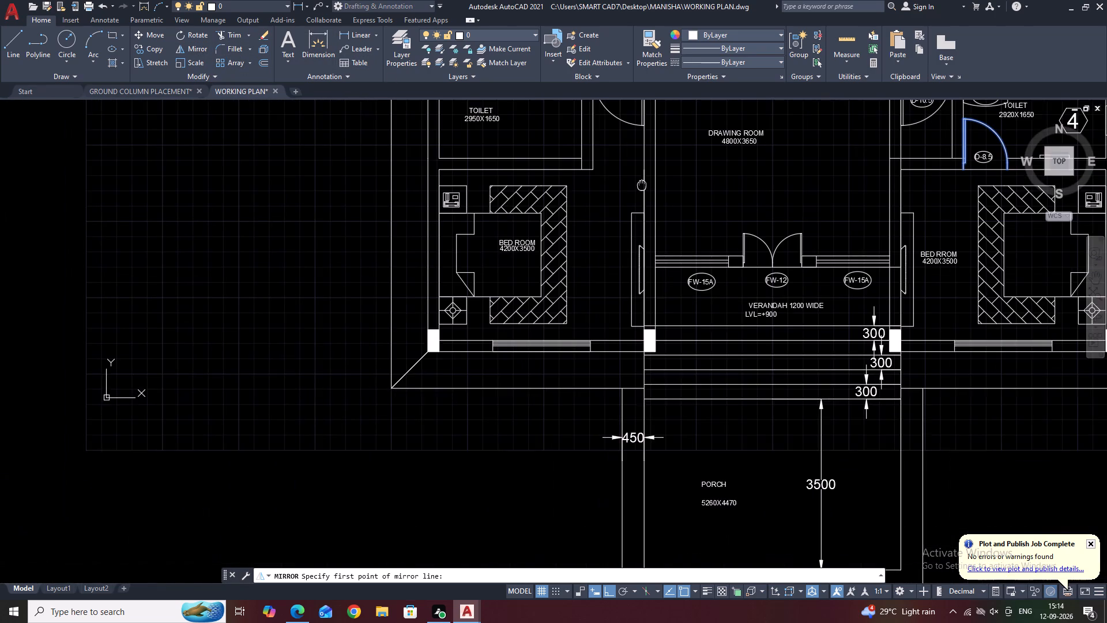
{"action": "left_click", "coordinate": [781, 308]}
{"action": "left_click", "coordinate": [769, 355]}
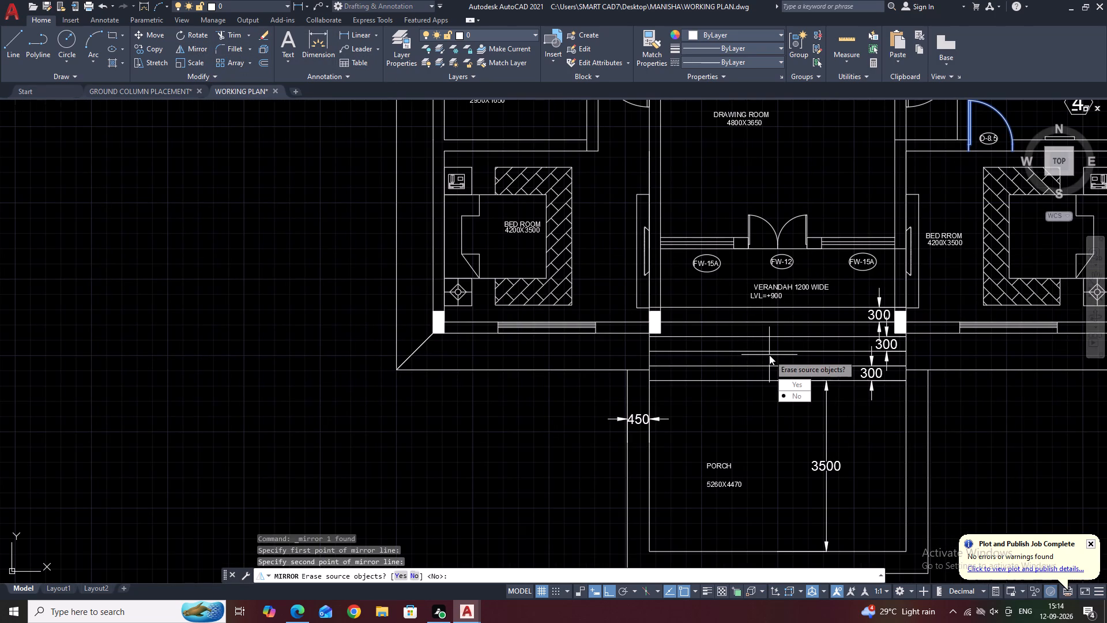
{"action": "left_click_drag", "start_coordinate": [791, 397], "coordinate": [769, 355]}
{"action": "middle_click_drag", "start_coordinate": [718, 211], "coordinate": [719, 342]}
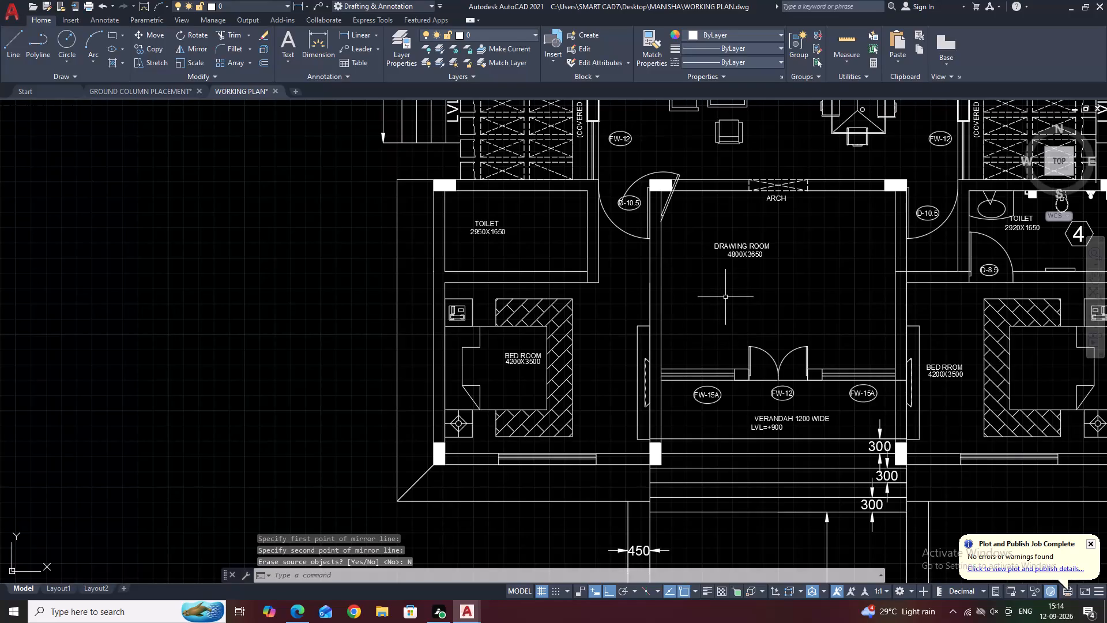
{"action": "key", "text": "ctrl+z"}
Mirror the southeast toilet's door into the southwest toilet about the verandah's vertical centreline, keeping the original.
{"action": "middle_click_drag", "start_coordinate": [818, 231], "coordinate": [620, 386]}
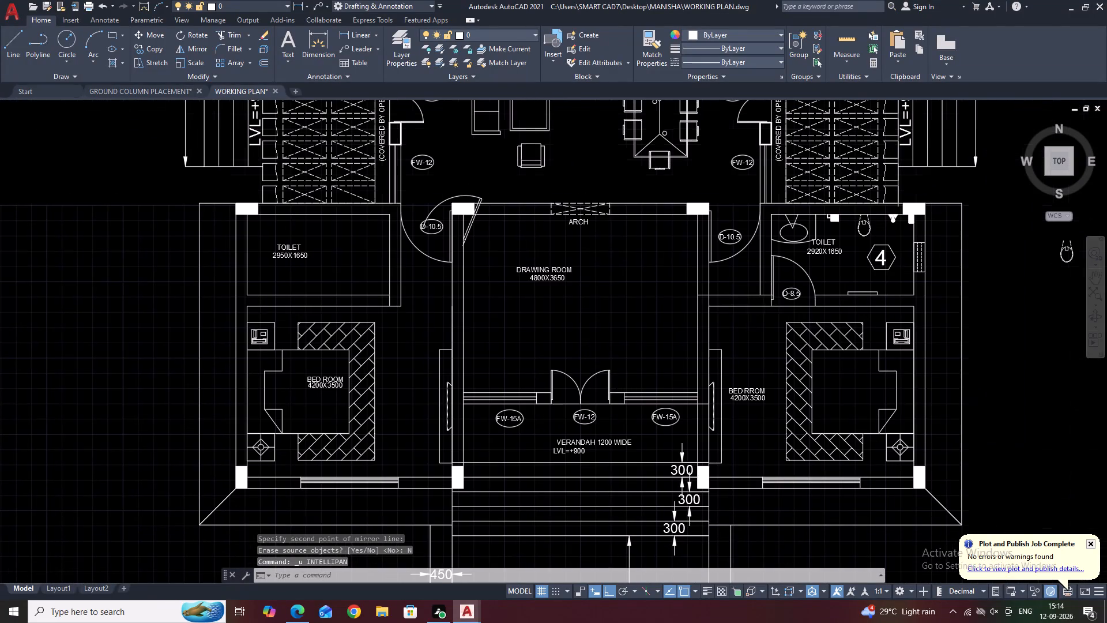
{"action": "left_click", "coordinate": [784, 260]}
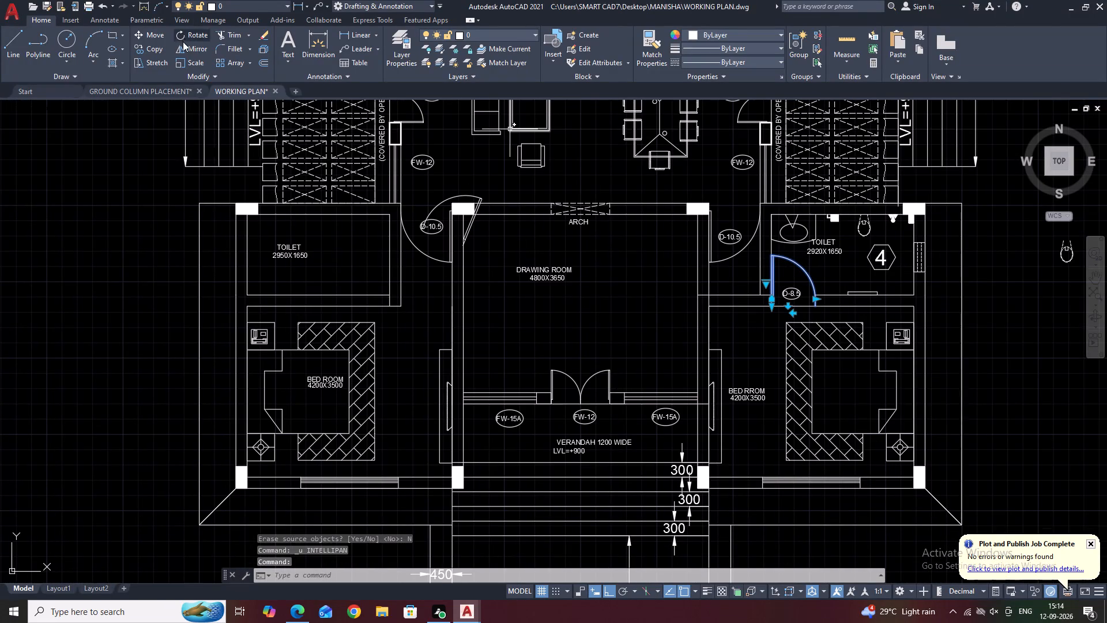
{"action": "left_click", "coordinate": [186, 44]}
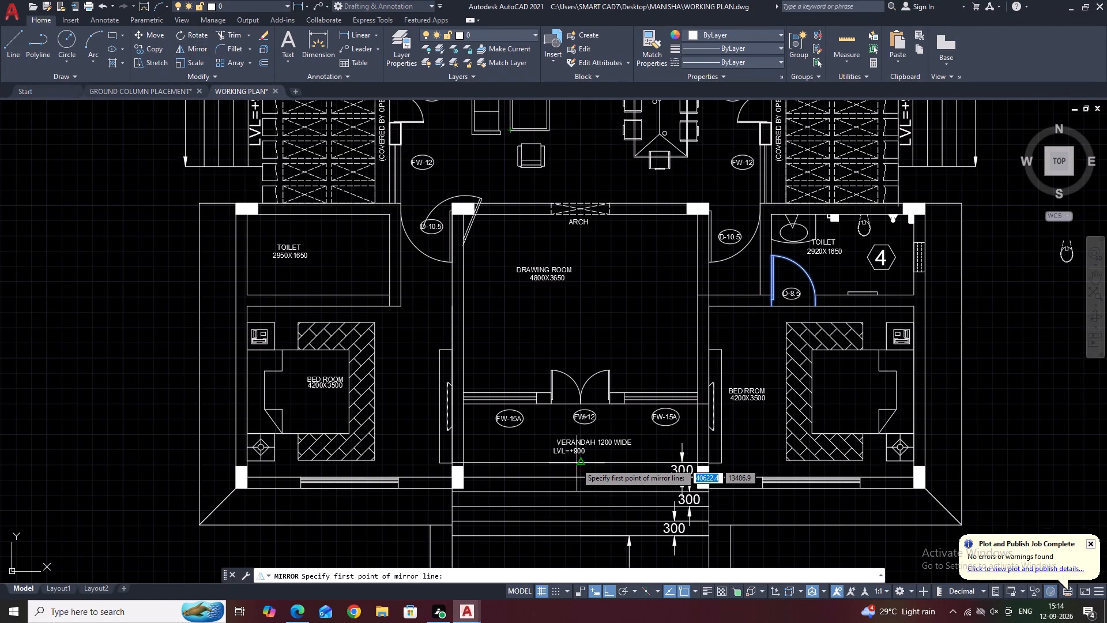
{"action": "left_click", "coordinate": [579, 464]}
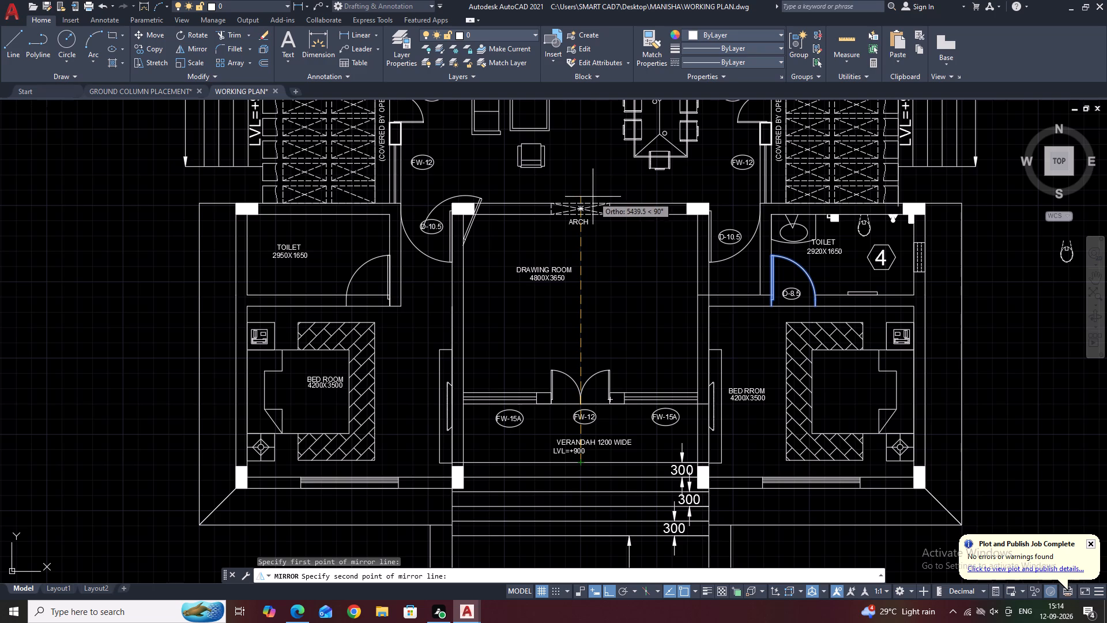
{"action": "left_click", "coordinate": [582, 165]}
{"action": "left_click_drag", "start_coordinate": [607, 208], "coordinate": [582, 165]}
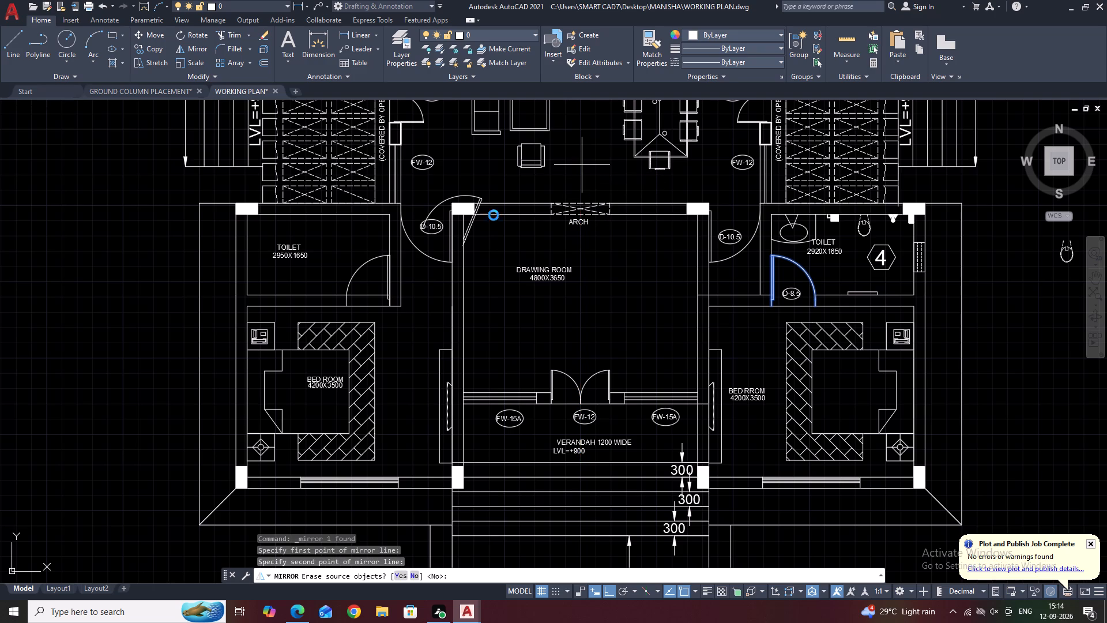
Trim the southwest toilet's south inner wall line across the door opening, including the short piece behind the door leaf.
{"action": "middle_click_drag", "start_coordinate": [423, 256], "coordinate": [604, 224]}
{"action": "scroll", "coordinate": [533, 286], "scroll_direction": "up", "scroll_amount": 1}
{"action": "middle_click_drag", "start_coordinate": [548, 260], "coordinate": [581, 248]}
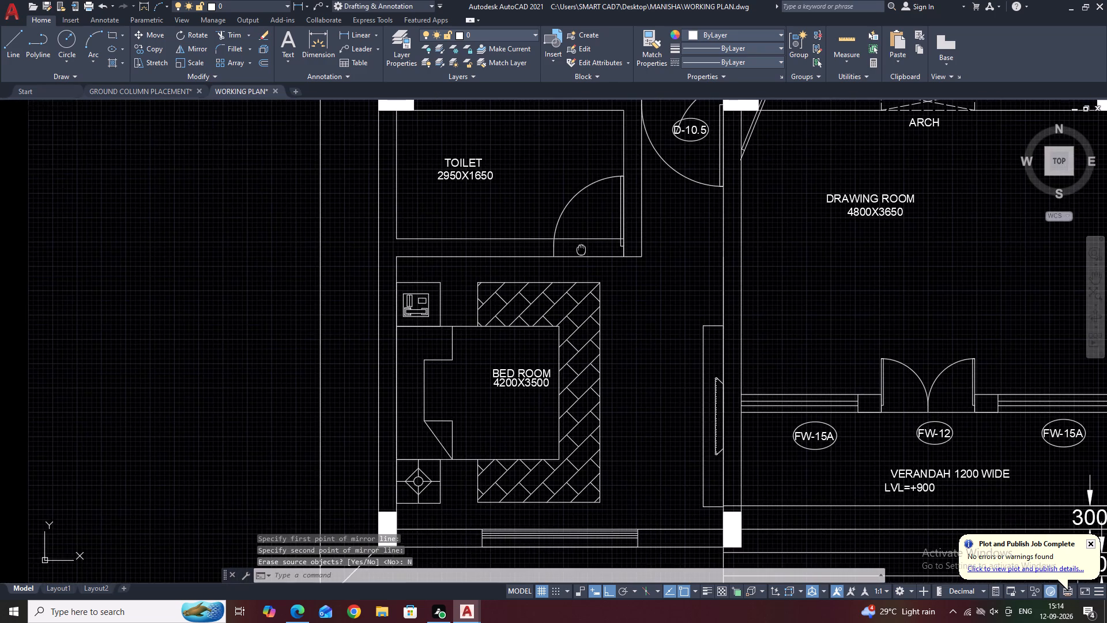
{"action": "middle_click_drag", "start_coordinate": [570, 235], "coordinate": [643, 384]}
{"action": "scroll", "coordinate": [643, 384], "scroll_direction": "up", "scroll_amount": 1}
{"action": "key", "text": "t"}
{"action": "key", "text": "r"}
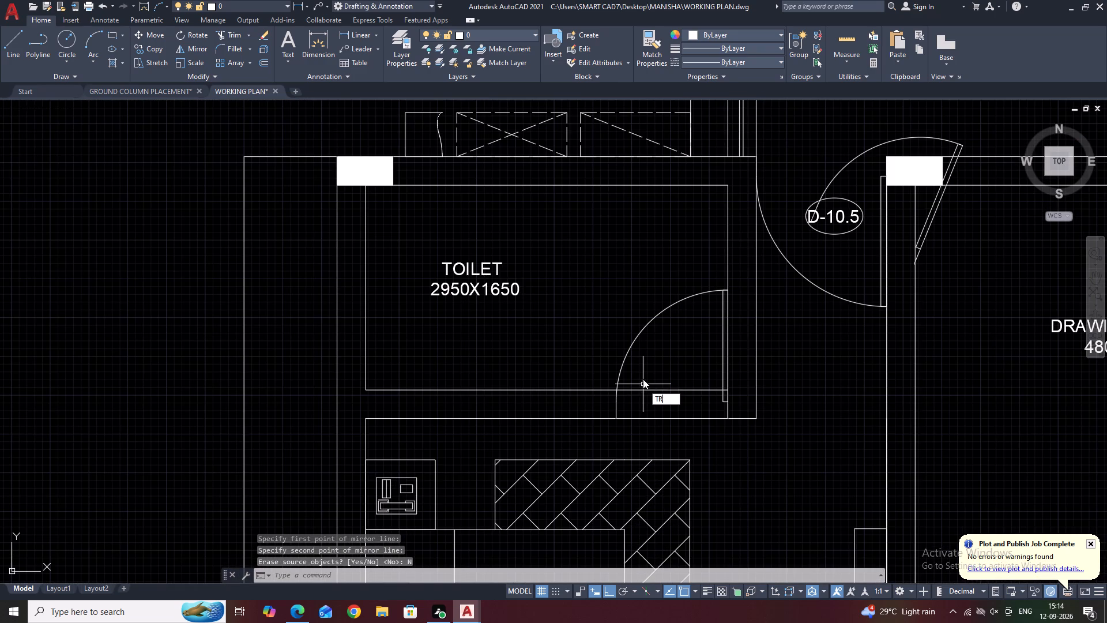
{"action": "key", "text": "space"}
{"action": "left_click", "coordinate": [696, 388]}
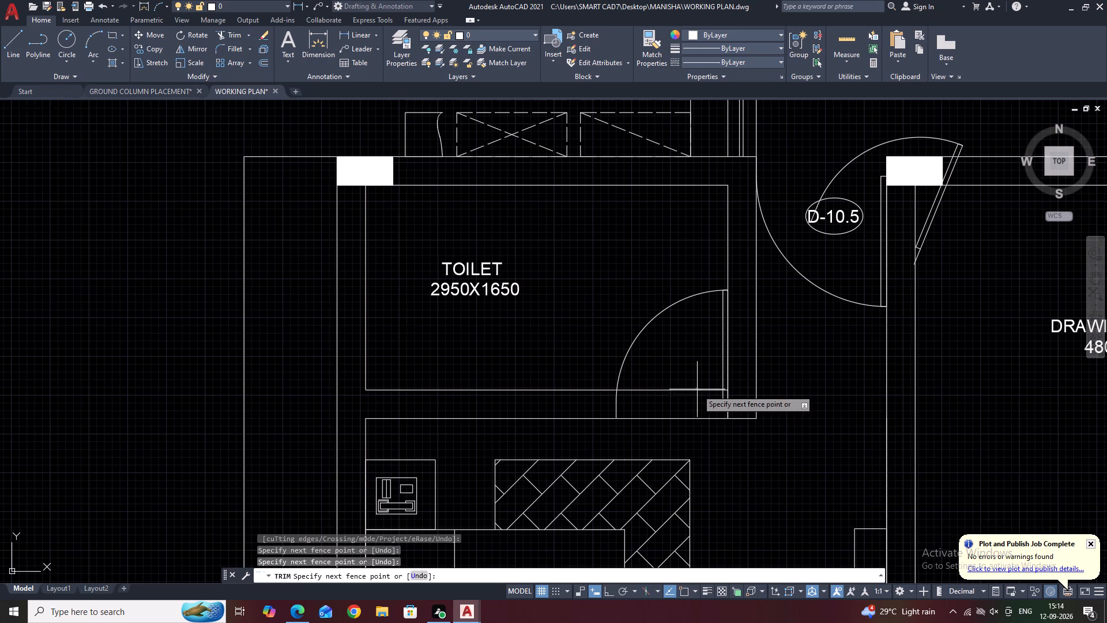
{"action": "left_click", "coordinate": [693, 398]}
{"action": "scroll", "coordinate": [709, 396], "scroll_direction": "up", "scroll_amount": 2}
{"action": "left_click", "coordinate": [747, 381]}
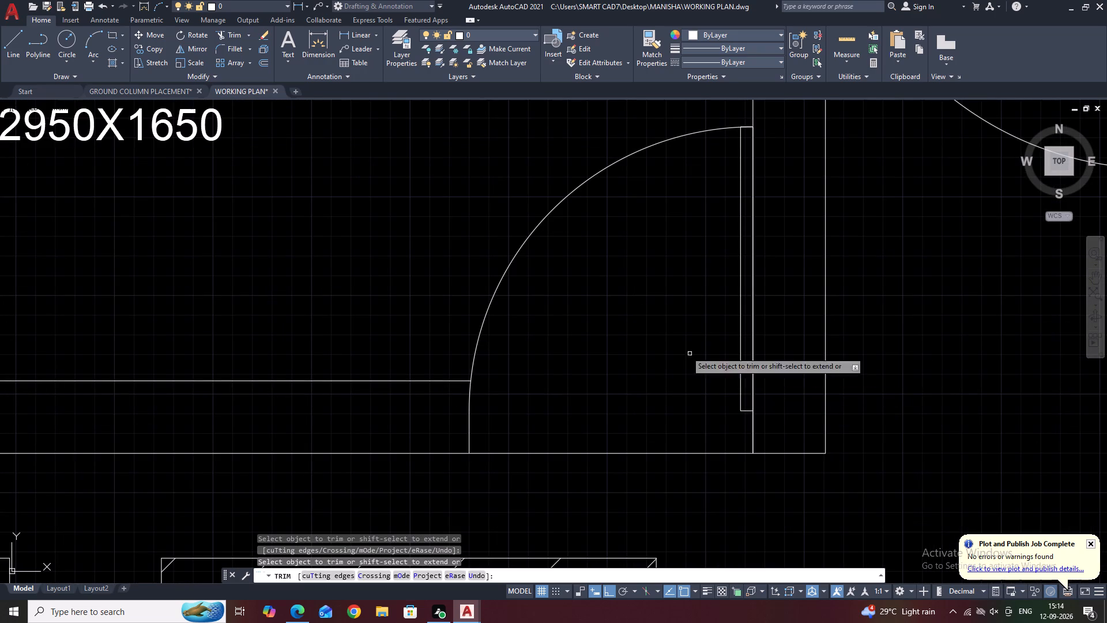
{"action": "middle_click_drag", "start_coordinate": [641, 299], "coordinate": [725, 373]}
{"action": "key", "text": "space"}
Copy the D-8.5 door tag from the southeast toilet straight across to the southwest toilet's door.
{"action": "scroll", "coordinate": [709, 288], "scroll_direction": "down", "scroll_amount": 3}
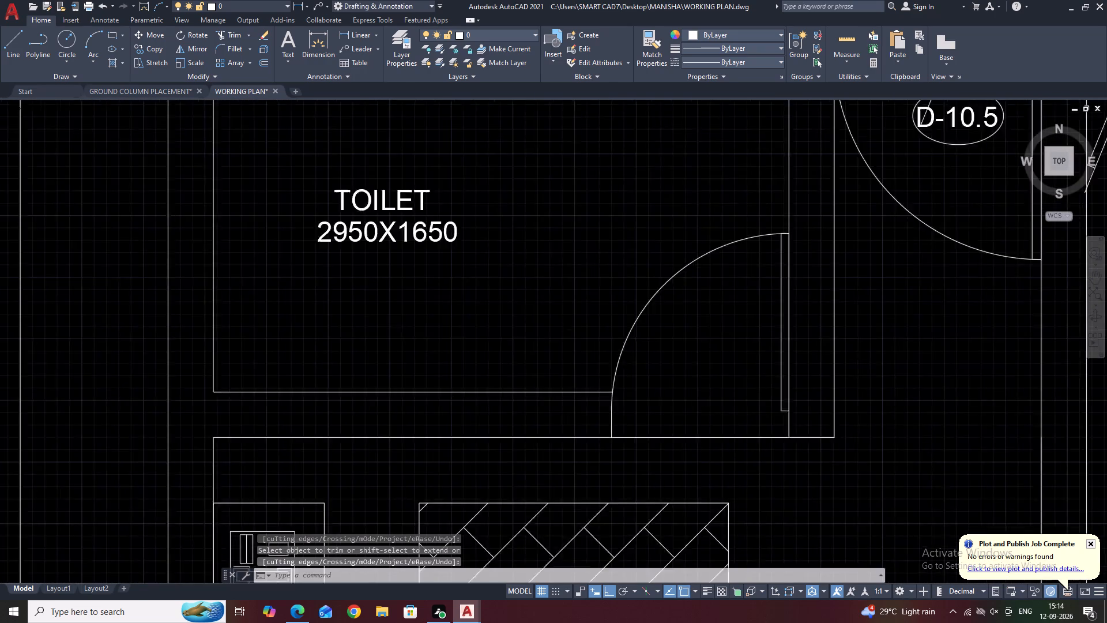
{"action": "scroll", "coordinate": [709, 288], "scroll_direction": "down", "scroll_amount": 3}
{"action": "scroll", "coordinate": [961, 317], "scroll_direction": "up", "scroll_amount": 3}
{"action": "middle_click_drag", "start_coordinate": [950, 282], "coordinate": [817, 296]}
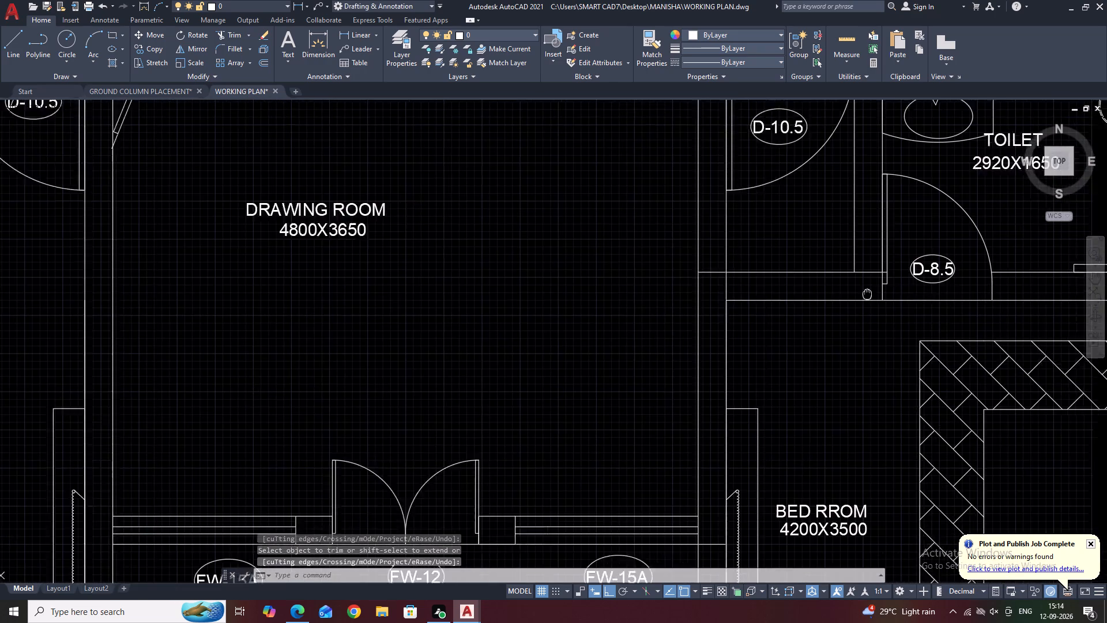
{"action": "middle_click_drag", "start_coordinate": [817, 296], "coordinate": [767, 294]}
{"action": "scroll", "coordinate": [756, 253], "scroll_direction": "up", "scroll_amount": 2}
{"action": "left_click", "coordinate": [776, 228]}
{"action": "left_click", "coordinate": [929, 365]}
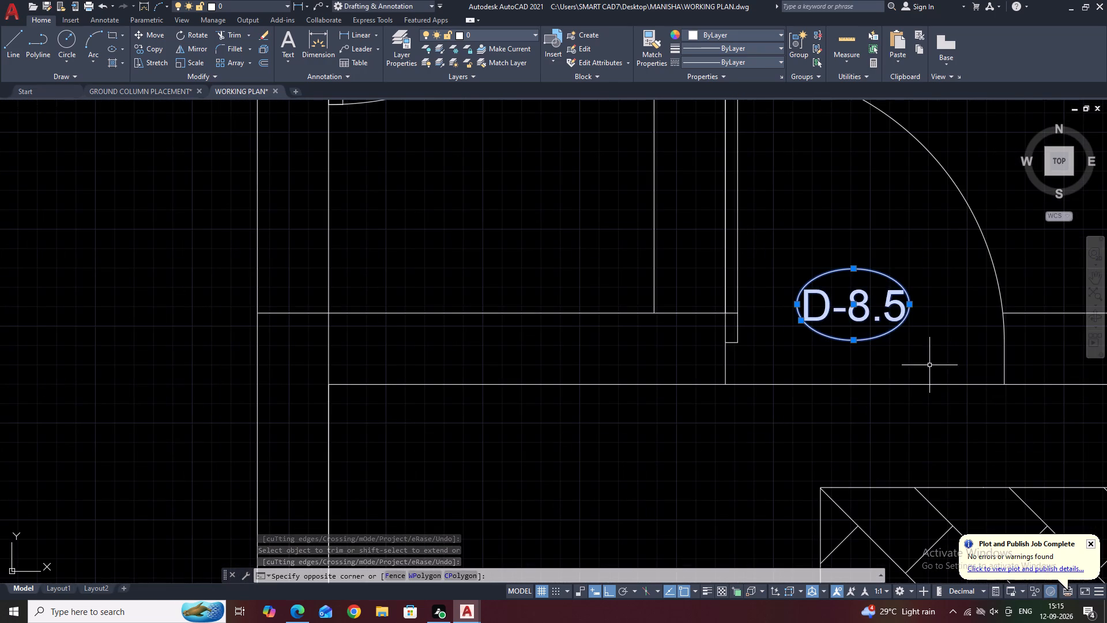
{"action": "middle_click_drag", "start_coordinate": [766, 234], "coordinate": [518, 327]}
{"action": "key", "text": "c"}
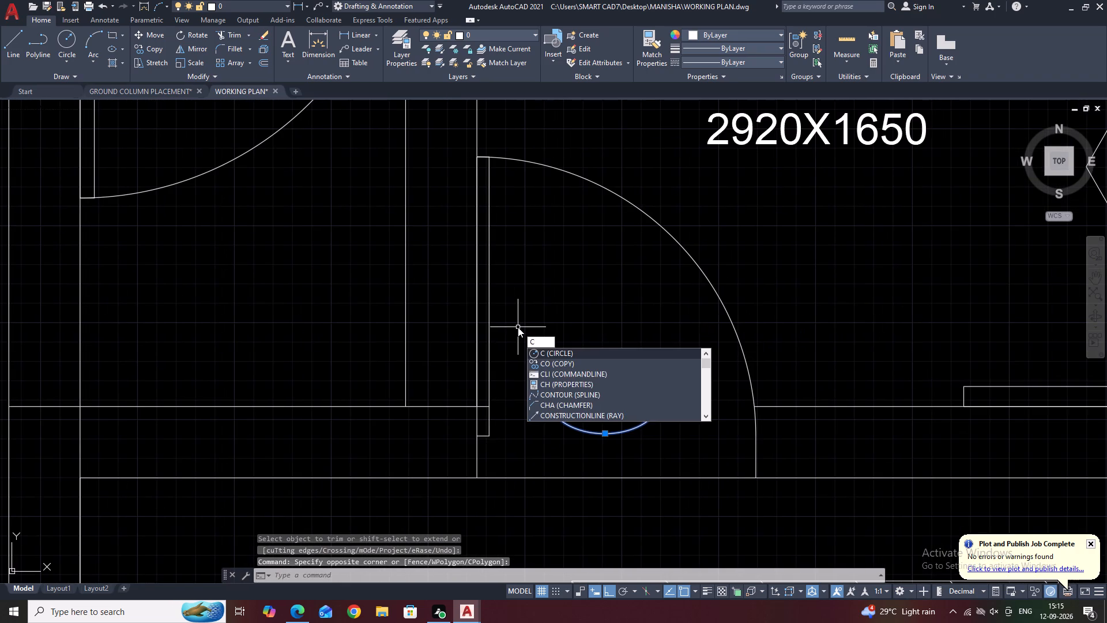
{"action": "key", "text": "o"}
{"action": "key", "text": "space"}
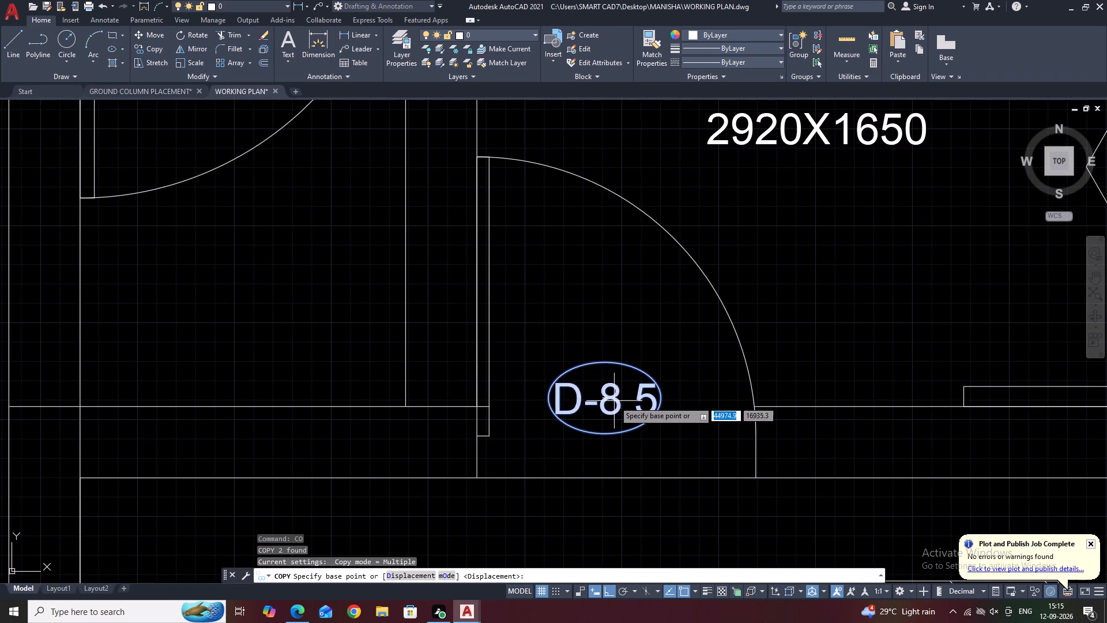
{"action": "left_click", "coordinate": [614, 401]}
{"action": "scroll", "coordinate": [613, 400], "scroll_direction": "down", "scroll_amount": 2}
{"action": "scroll", "coordinate": [534, 353], "scroll_direction": "down", "scroll_amount": 3}
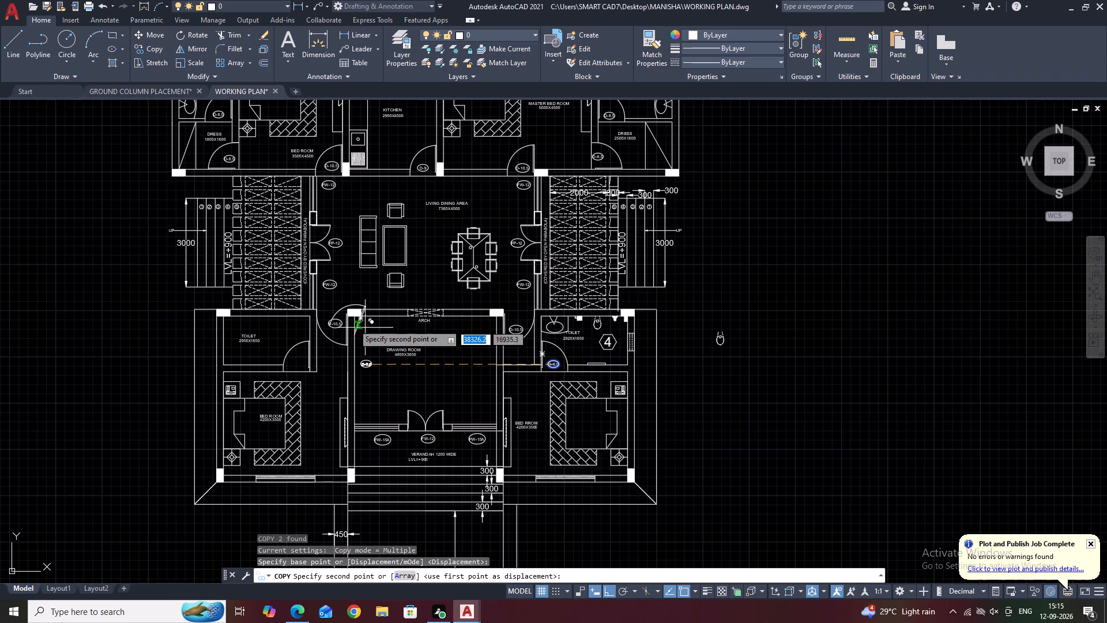
{"action": "scroll", "coordinate": [306, 352], "scroll_direction": "up", "scroll_amount": 2}
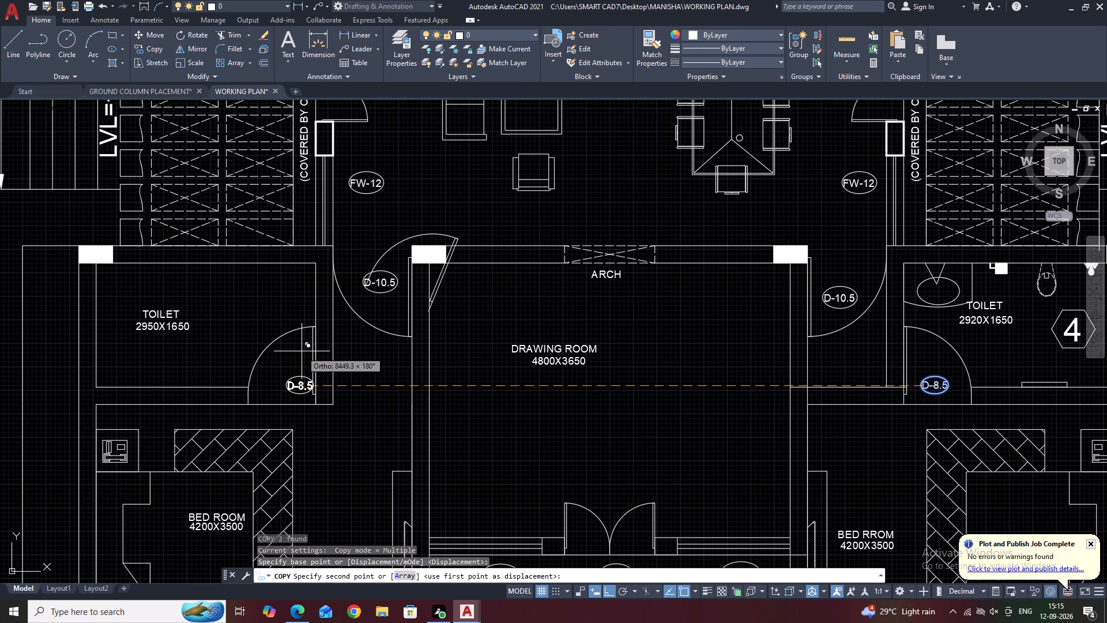
{"action": "left_click", "coordinate": [291, 347]}
{"action": "key", "text": "Escape"}
Delete the stray slanted door overlapping the column at the drawing room's northwest corner.
{"action": "left_click", "coordinate": [447, 222]}
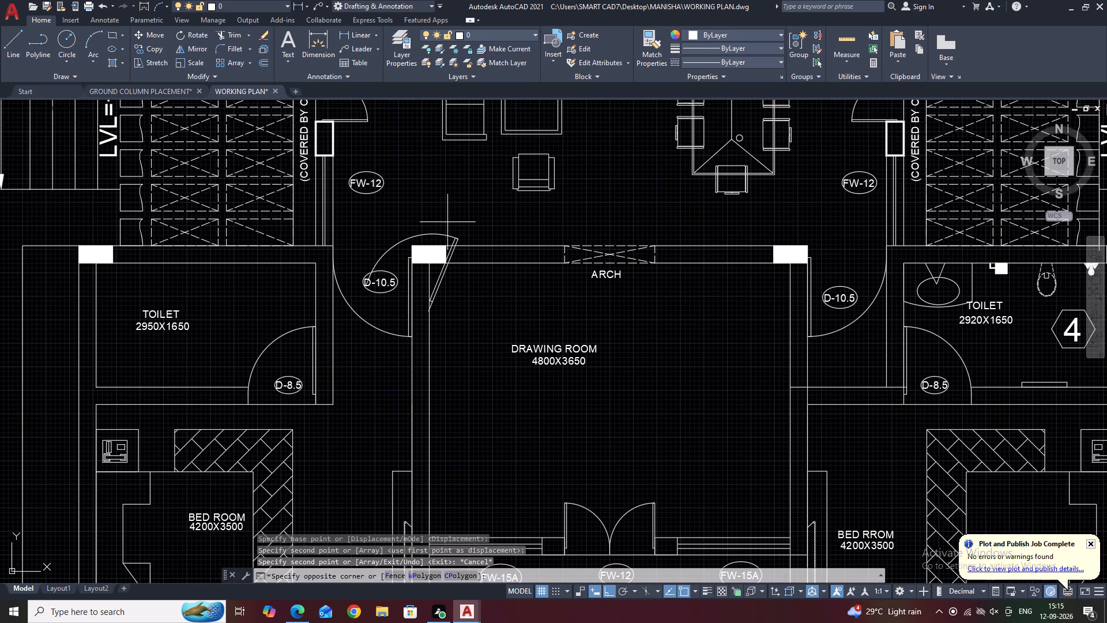
{"action": "left_click", "coordinate": [432, 243]}
{"action": "key", "text": "Delete"}
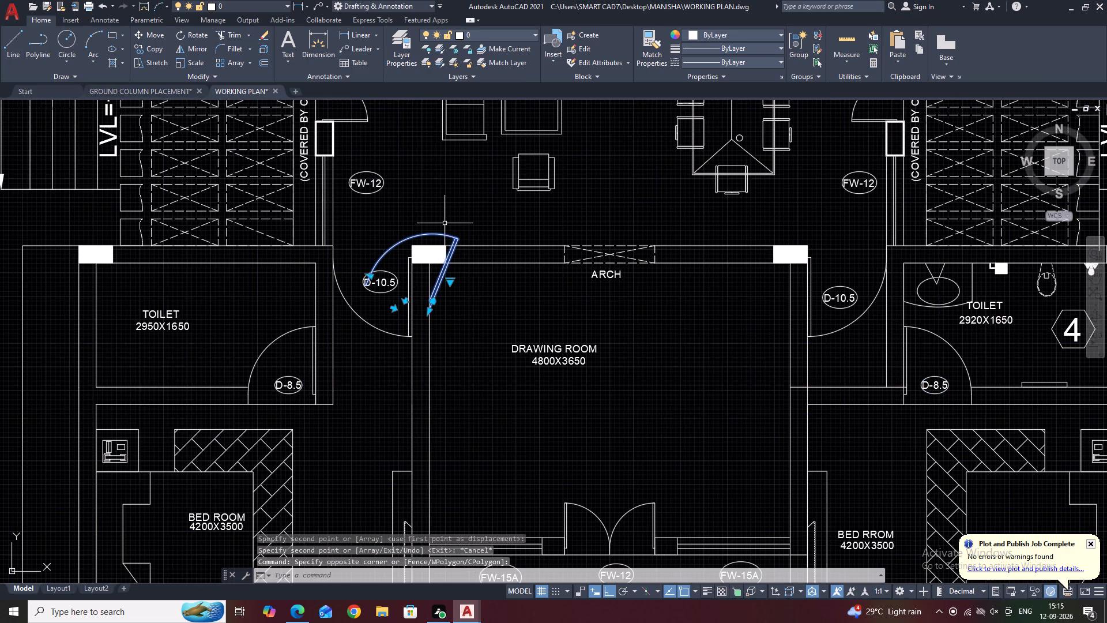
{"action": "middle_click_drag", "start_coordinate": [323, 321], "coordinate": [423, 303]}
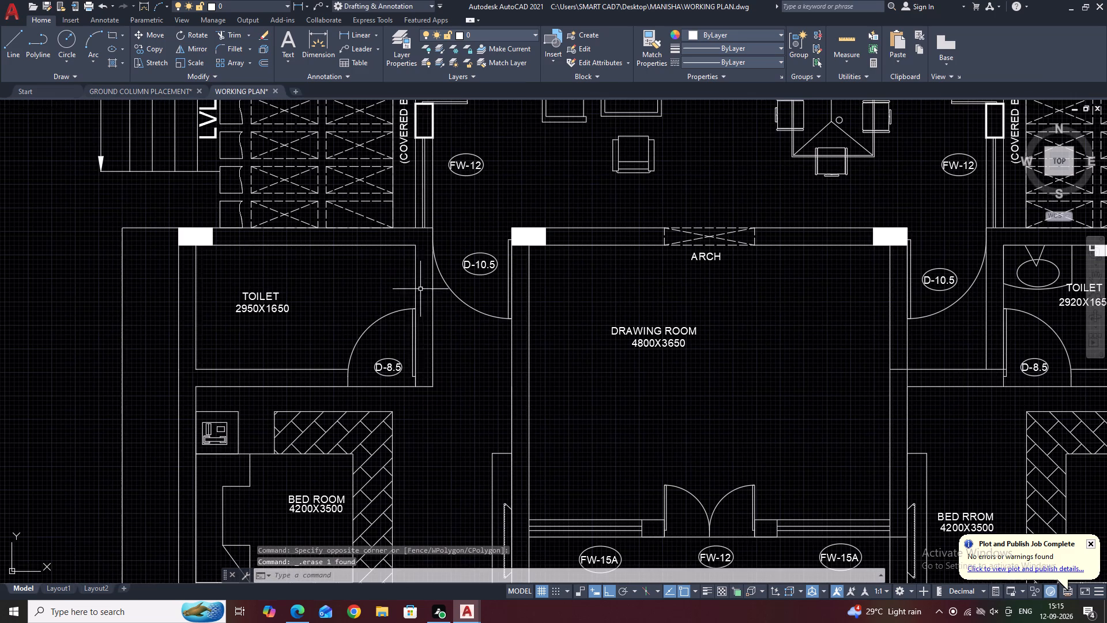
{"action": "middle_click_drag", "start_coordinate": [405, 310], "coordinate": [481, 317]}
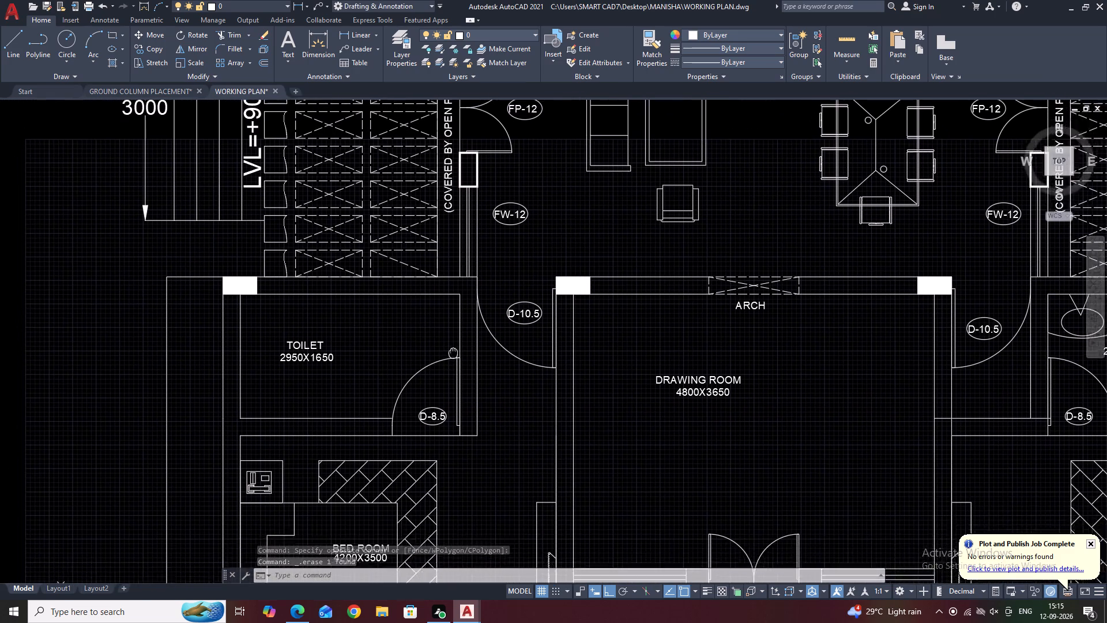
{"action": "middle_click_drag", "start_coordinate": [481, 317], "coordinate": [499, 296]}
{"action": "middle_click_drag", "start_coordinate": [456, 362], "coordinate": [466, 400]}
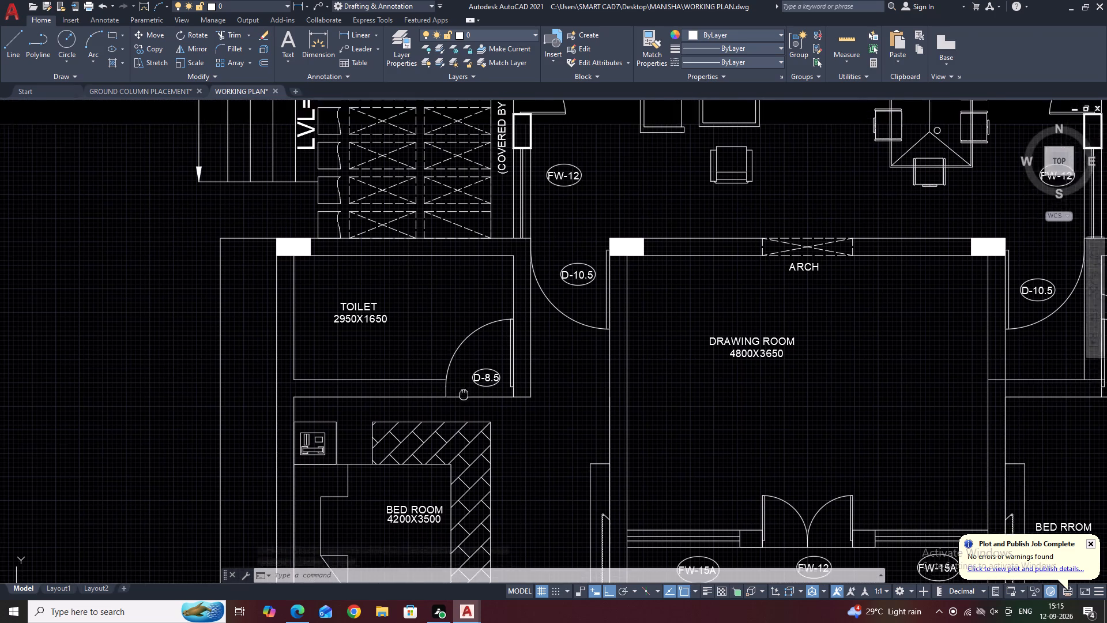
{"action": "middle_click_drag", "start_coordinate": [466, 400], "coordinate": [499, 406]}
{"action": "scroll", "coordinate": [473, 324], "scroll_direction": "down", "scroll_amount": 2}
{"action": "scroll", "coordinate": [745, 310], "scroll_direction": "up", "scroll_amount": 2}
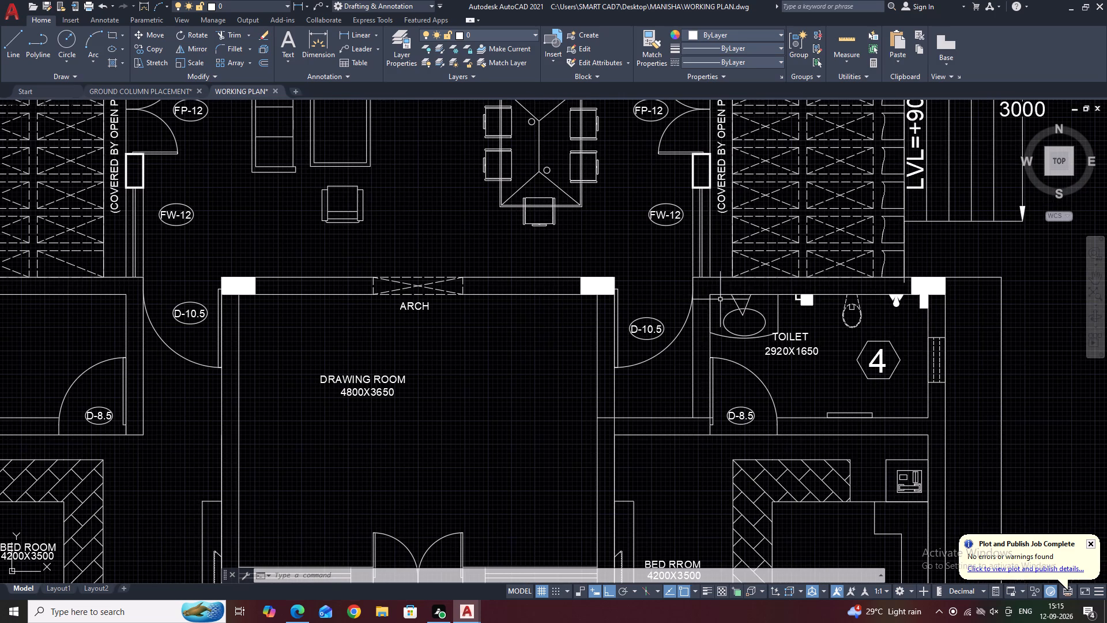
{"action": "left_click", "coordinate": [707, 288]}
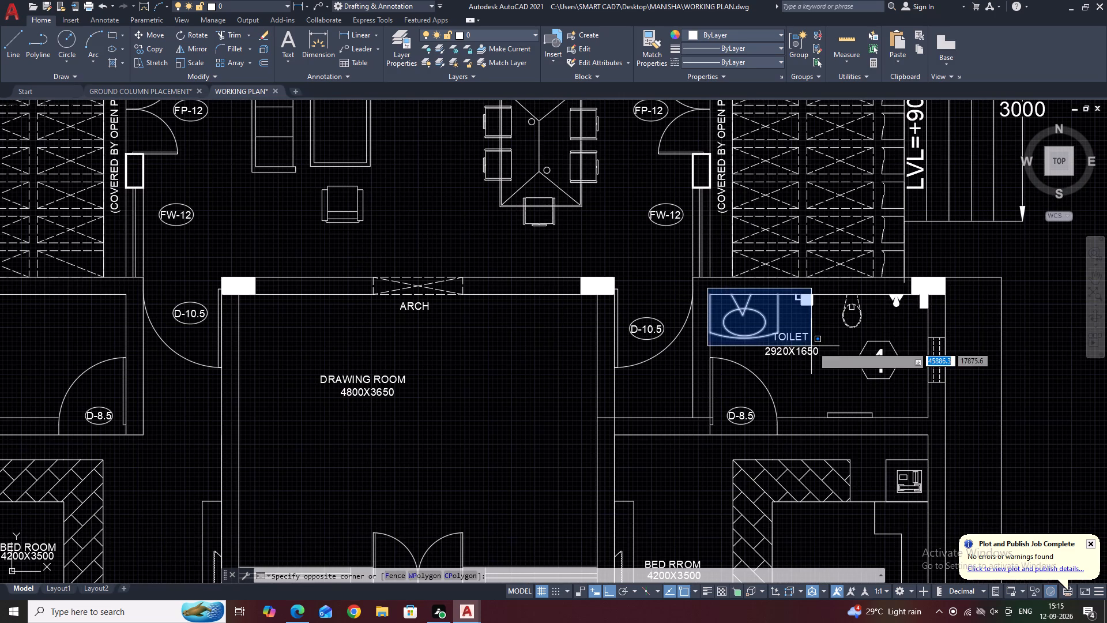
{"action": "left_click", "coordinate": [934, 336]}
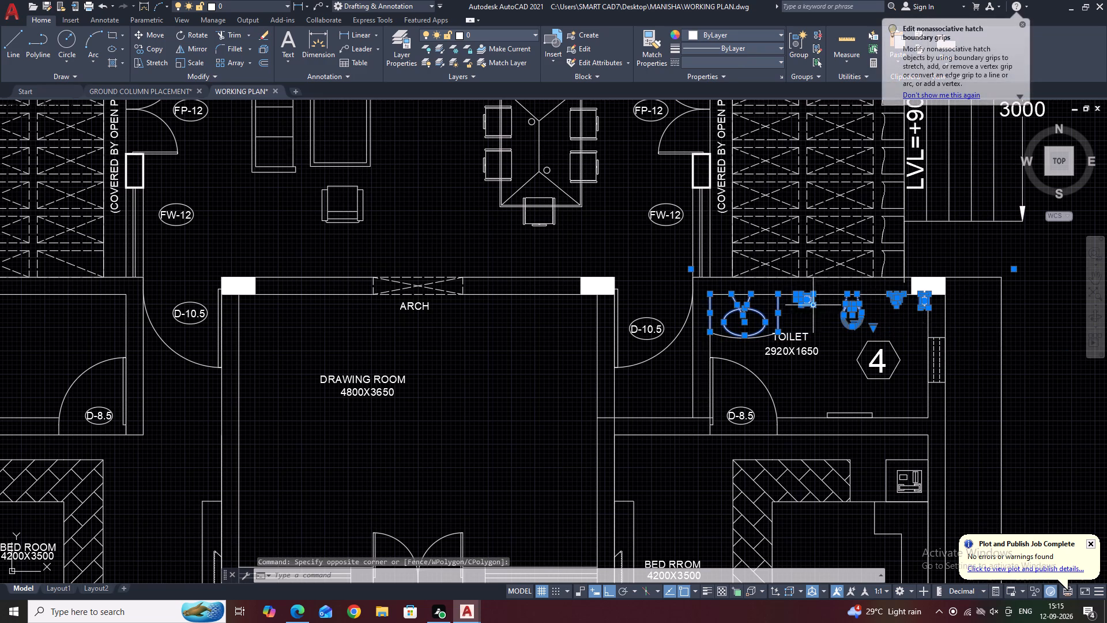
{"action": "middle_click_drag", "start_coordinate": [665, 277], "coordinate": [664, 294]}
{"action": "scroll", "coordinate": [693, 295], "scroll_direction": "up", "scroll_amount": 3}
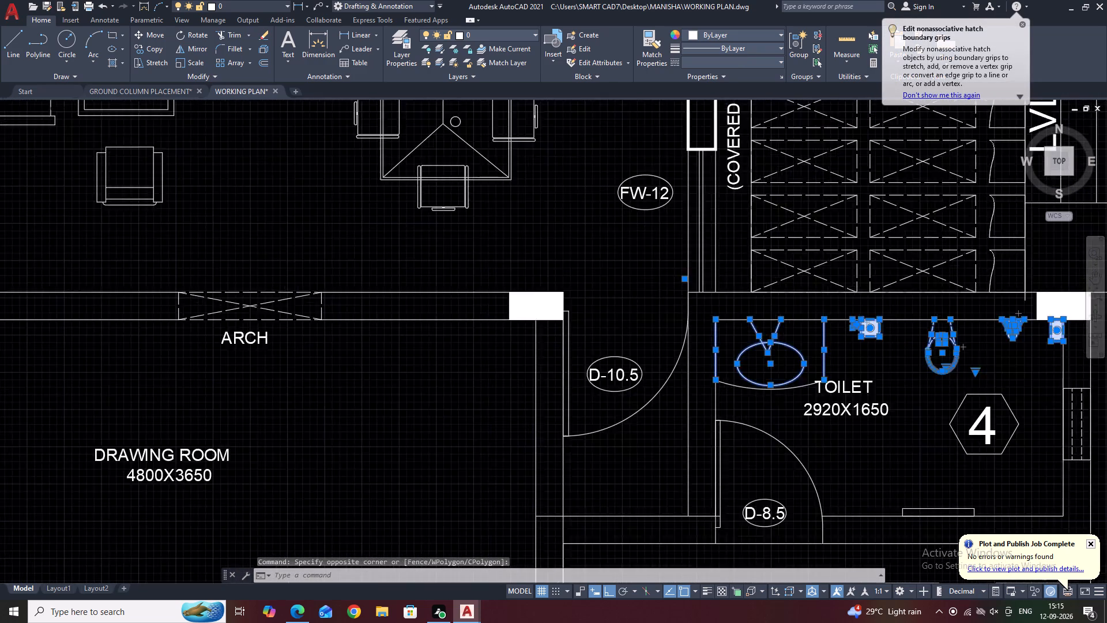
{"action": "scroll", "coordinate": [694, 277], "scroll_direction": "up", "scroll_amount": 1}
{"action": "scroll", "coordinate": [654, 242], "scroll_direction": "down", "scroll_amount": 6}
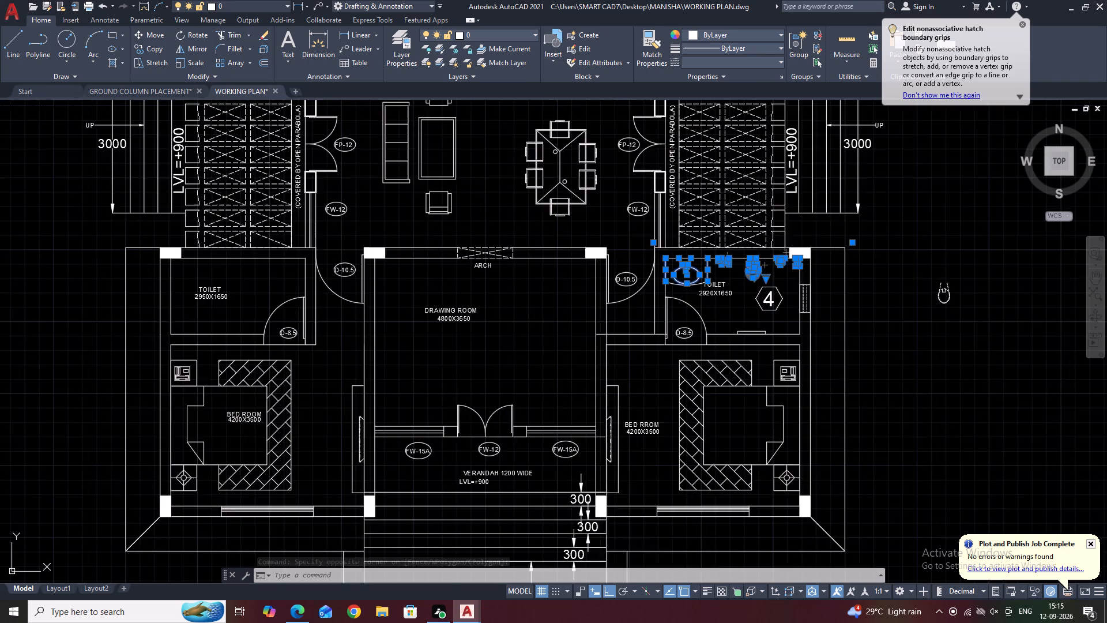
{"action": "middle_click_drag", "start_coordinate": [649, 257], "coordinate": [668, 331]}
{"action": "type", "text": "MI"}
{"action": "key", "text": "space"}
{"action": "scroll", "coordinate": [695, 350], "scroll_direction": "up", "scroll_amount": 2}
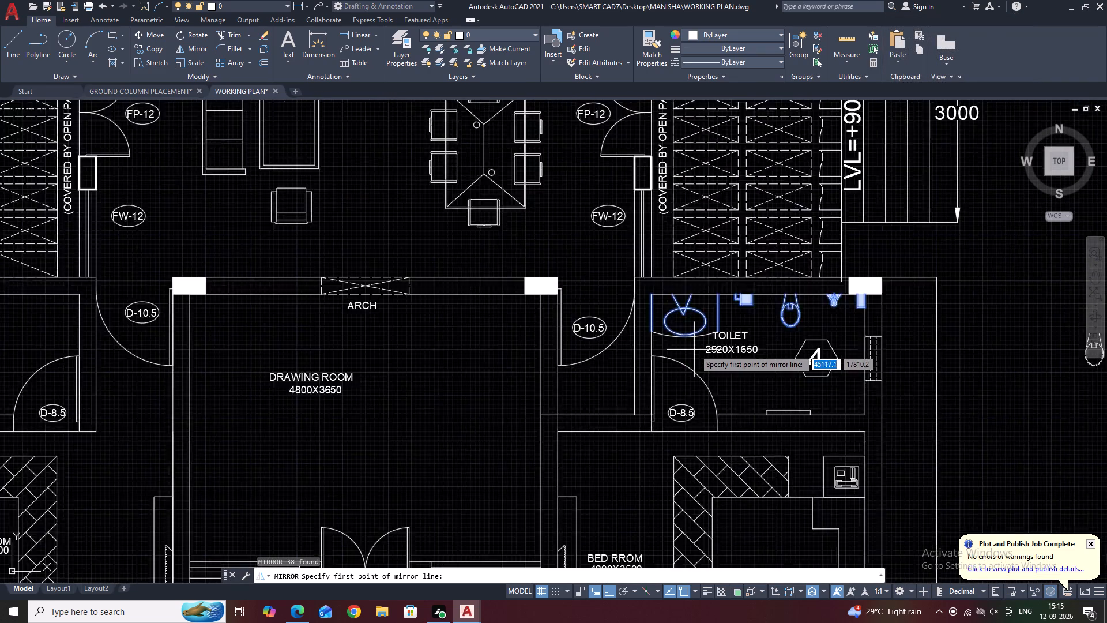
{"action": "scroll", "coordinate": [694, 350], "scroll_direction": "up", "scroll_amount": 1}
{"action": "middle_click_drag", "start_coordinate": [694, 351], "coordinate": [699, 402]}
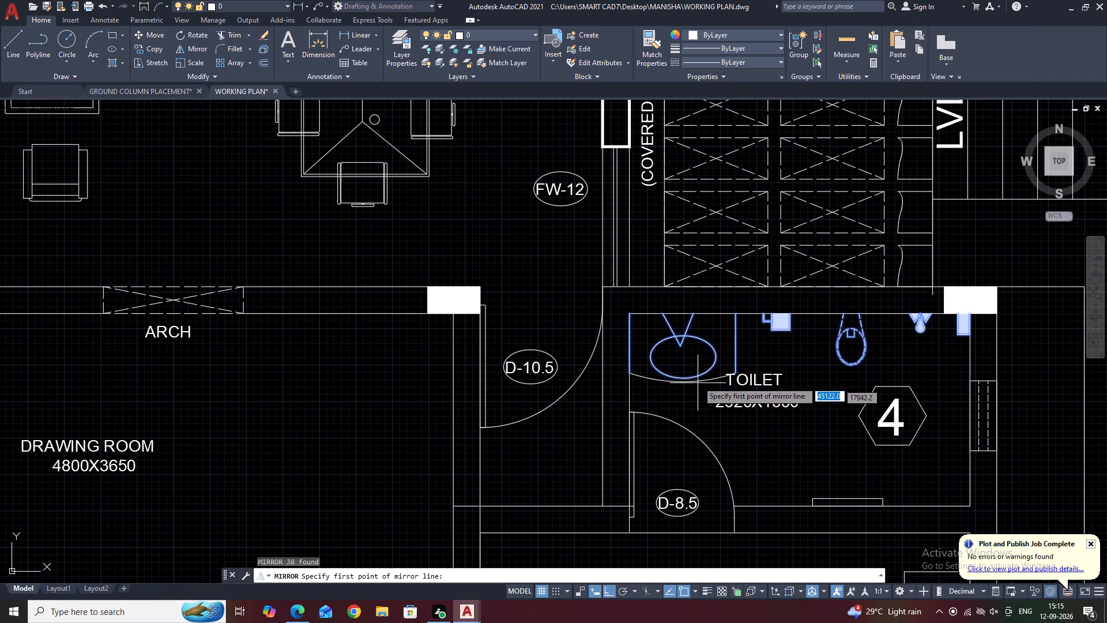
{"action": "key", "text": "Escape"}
Mirror the southeast toilet's washbasin, WC and small filled north-wall symbols into the southwest toilet about the verandah's vertical centreline, keeping the originals.
{"action": "left_click", "coordinate": [623, 301]}
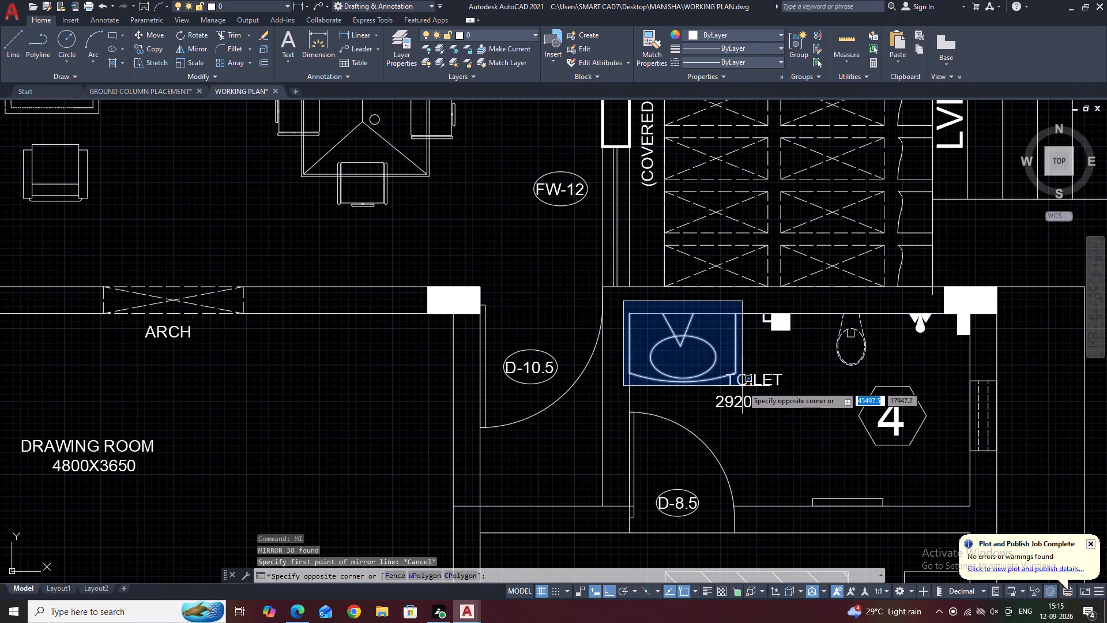
{"action": "left_click", "coordinate": [742, 386]}
{"action": "left_click", "coordinate": [751, 303]}
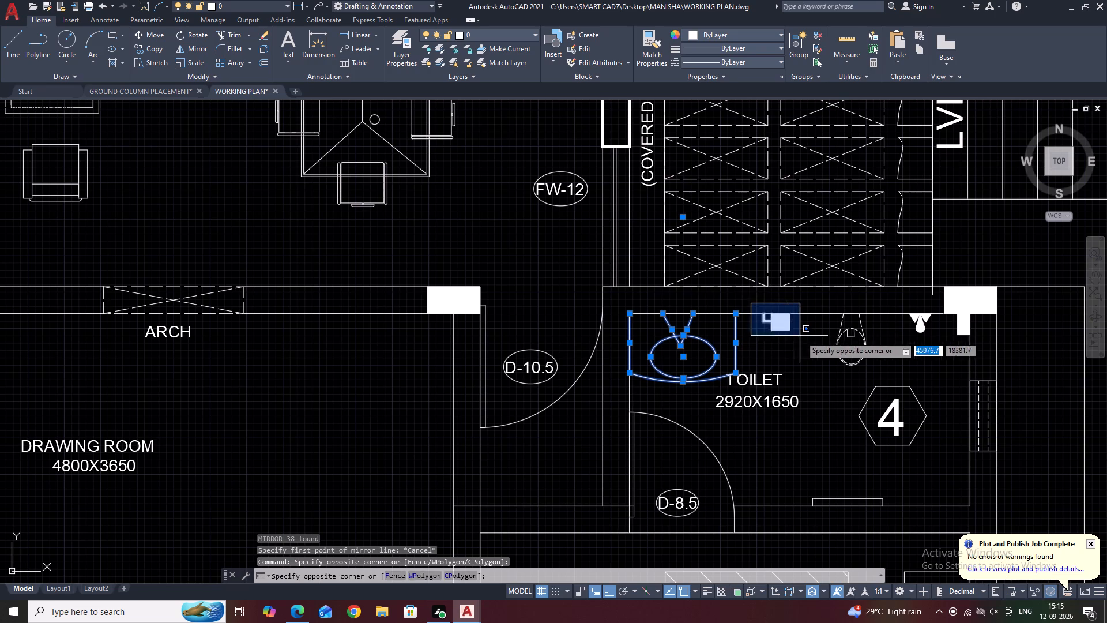
{"action": "left_click", "coordinate": [800, 336]}
{"action": "left_click", "coordinate": [829, 301]}
{"action": "left_click", "coordinate": [871, 381]}
{"action": "middle_click_drag", "start_coordinate": [876, 358], "coordinate": [816, 355]}
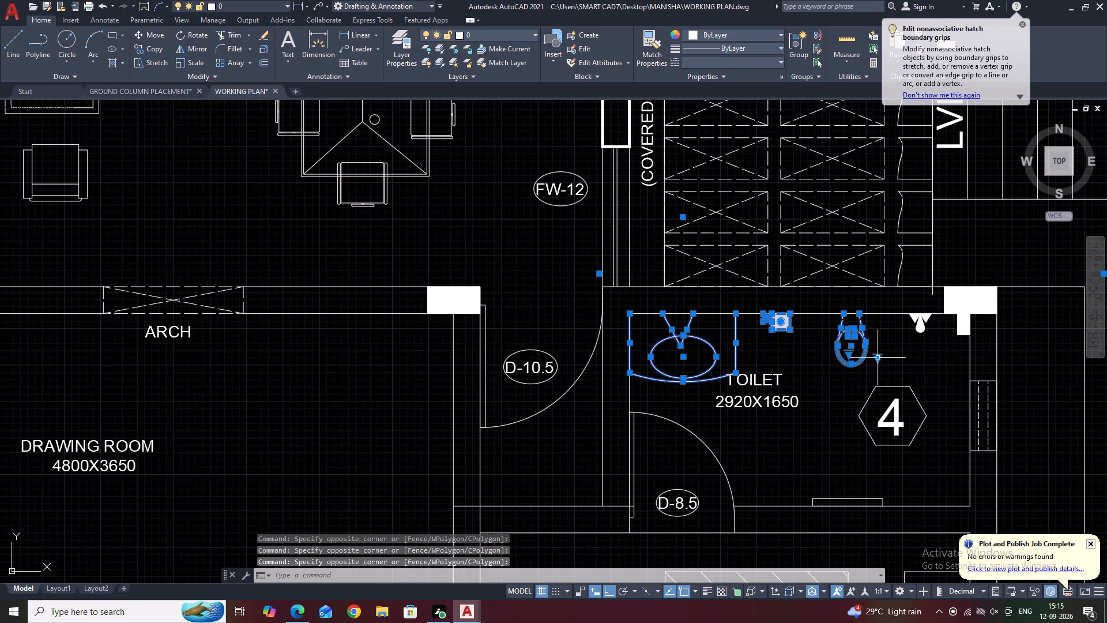
{"action": "middle_click_drag", "start_coordinate": [816, 355], "coordinate": [707, 356]}
{"action": "scroll", "coordinate": [743, 330], "scroll_direction": "up", "scroll_amount": 2}
{"action": "left_click", "coordinate": [711, 263]}
{"action": "left_click", "coordinate": [790, 349]}
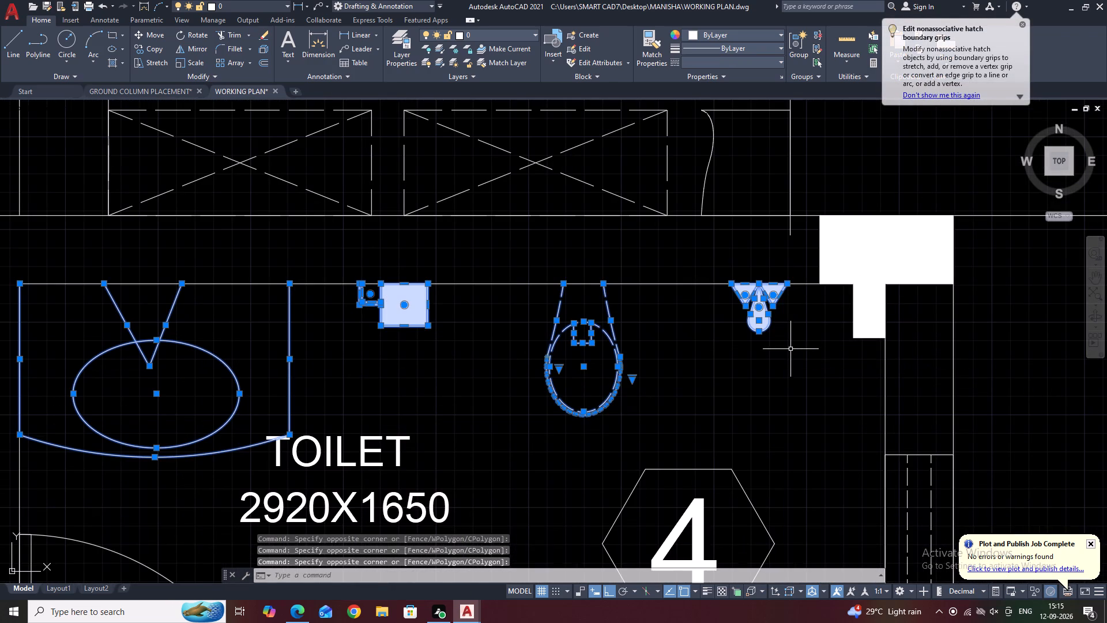
{"action": "middle_click_drag", "start_coordinate": [803, 293], "coordinate": [752, 321]}
{"action": "scroll", "coordinate": [751, 321], "scroll_direction": "up", "scroll_amount": 1}
{"action": "left_click", "coordinate": [747, 288]}
{"action": "left_click", "coordinate": [910, 422]}
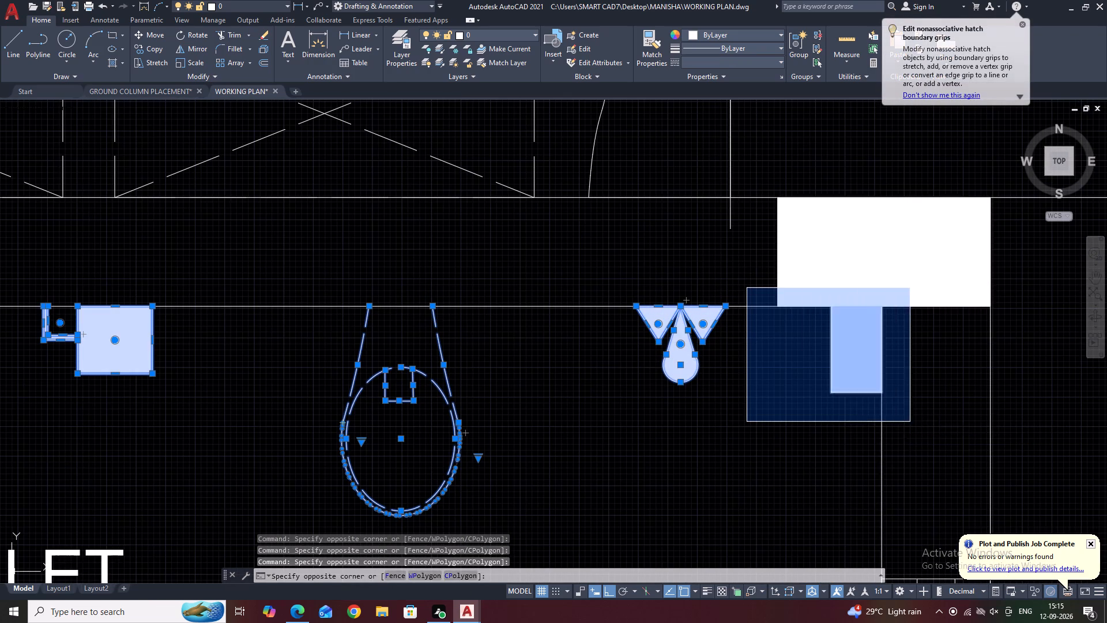
{"action": "middle_click_drag", "start_coordinate": [484, 232], "coordinate": [573, 306]}
{"action": "scroll", "coordinate": [574, 306], "scroll_direction": "down", "scroll_amount": 5}
{"action": "type", "text": "MI"}
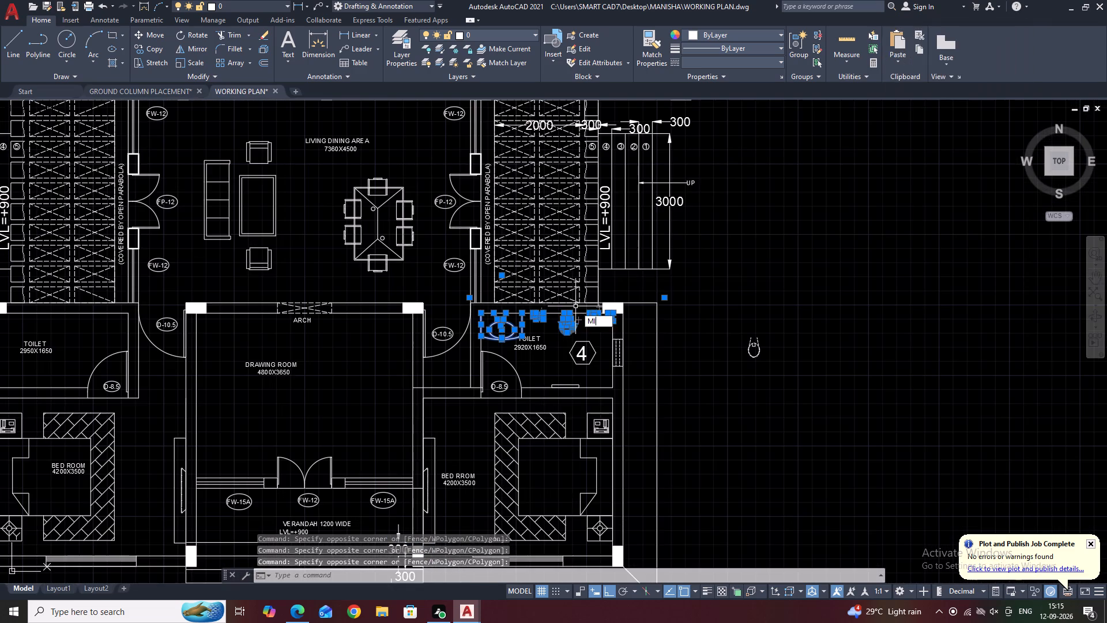
{"action": "key", "text": "space"}
{"action": "middle_click_drag", "start_coordinate": [472, 369], "coordinate": [731, 297]}
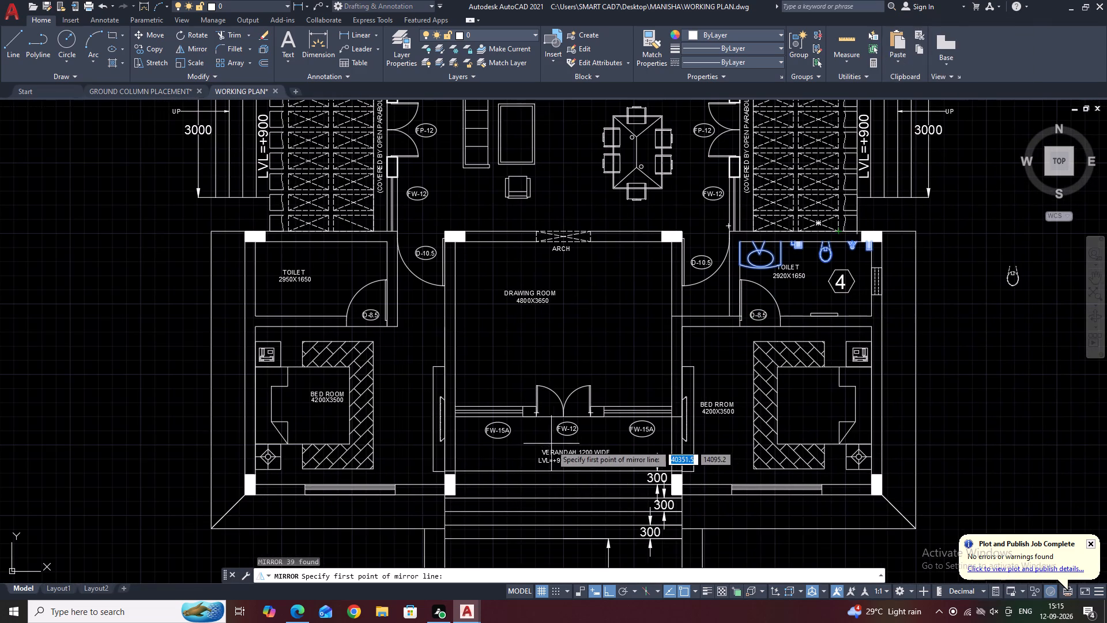
{"action": "left_click", "coordinate": [565, 470]}
{"action": "scroll", "coordinate": [567, 485], "scroll_direction": "down", "scroll_amount": 1}
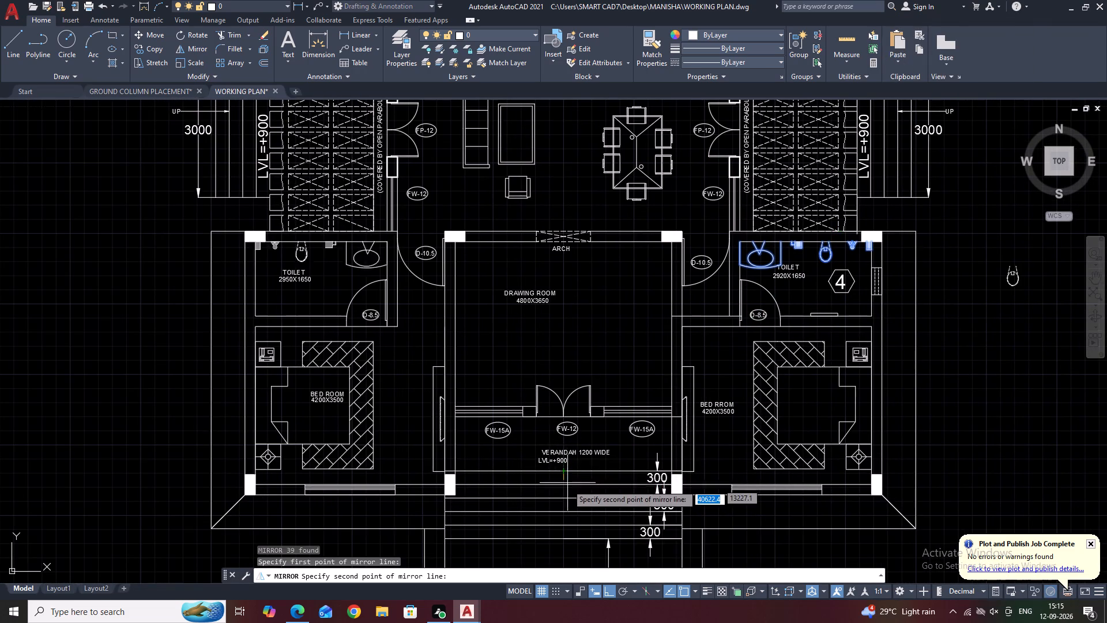
{"action": "scroll", "coordinate": [567, 485], "scroll_direction": "down", "scroll_amount": 1}
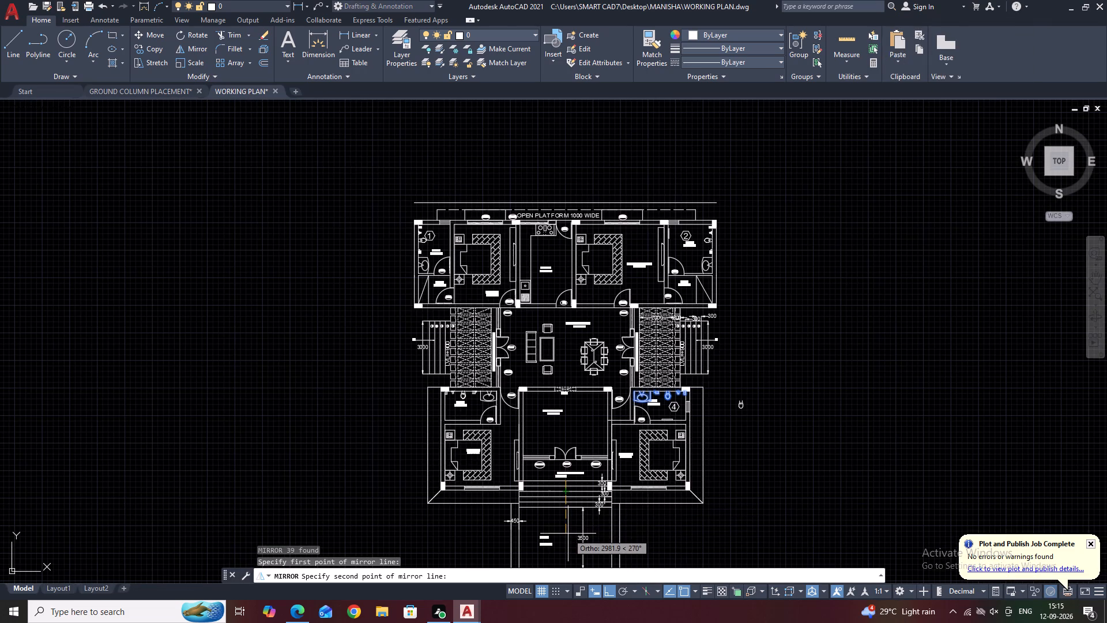
{"action": "left_click", "coordinate": [568, 534]}
{"action": "left_click_drag", "start_coordinate": [586, 578], "coordinate": [568, 534]}
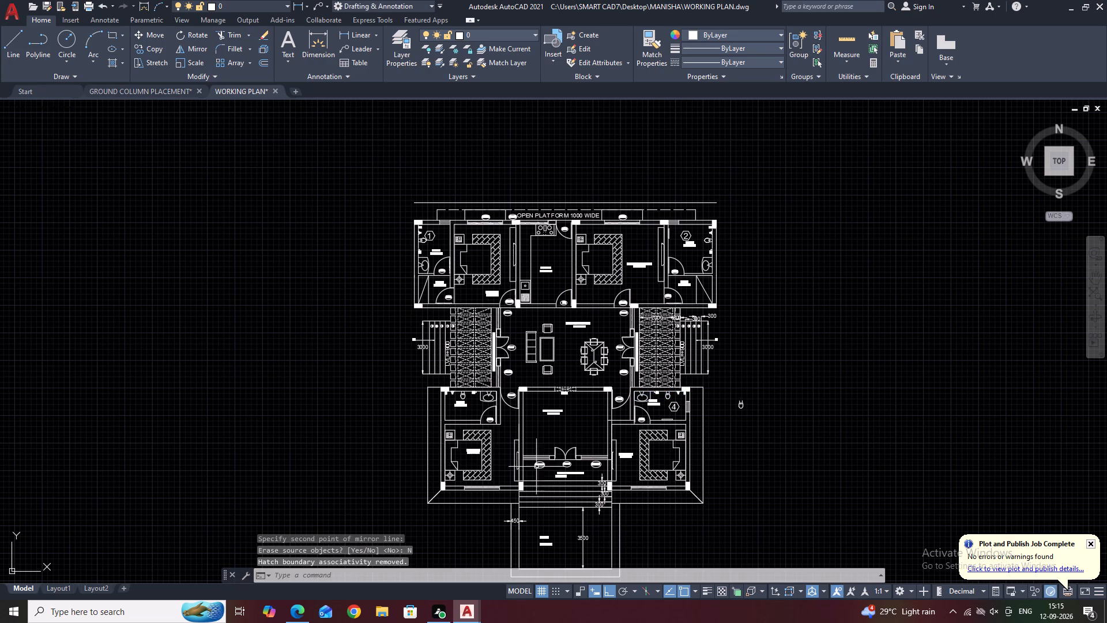
Examine the mirrored fixtures in the southwest toilet and the layout of the adjoining south rooms and porch.
{"action": "middle_click_drag", "start_coordinate": [464, 386], "coordinate": [592, 297]}
{"action": "scroll", "coordinate": [591, 305], "scroll_direction": "up", "scroll_amount": 3}
{"action": "scroll", "coordinate": [533, 293], "scroll_direction": "up", "scroll_amount": 1}
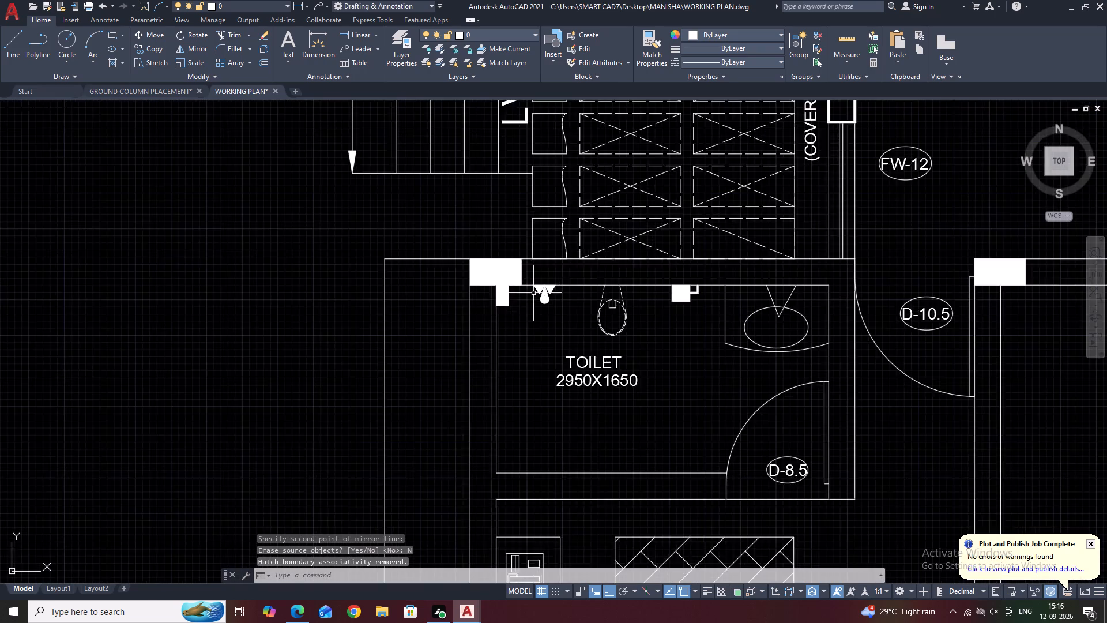
{"action": "scroll", "coordinate": [533, 293], "scroll_direction": "up", "scroll_amount": 1}
{"action": "middle_click_drag", "start_coordinate": [537, 293], "coordinate": [519, 311]}
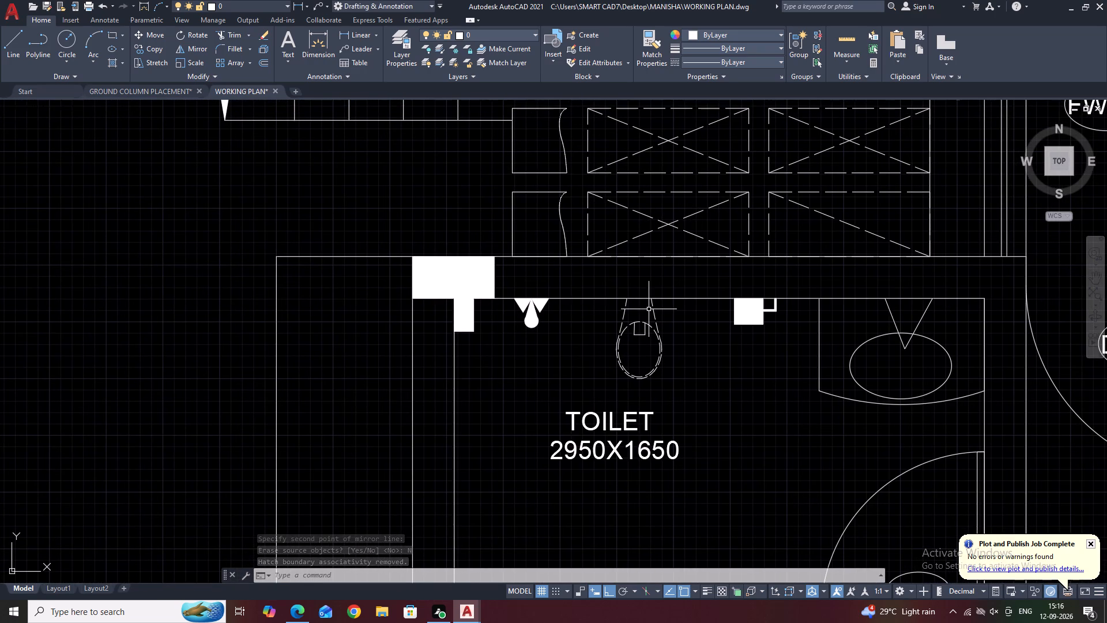
{"action": "middle_click_drag", "start_coordinate": [653, 313], "coordinate": [613, 247]}
{"action": "scroll", "coordinate": [464, 227], "scroll_direction": "down", "scroll_amount": 2}
{"action": "middle_click_drag", "start_coordinate": [513, 243], "coordinate": [481, 170]}
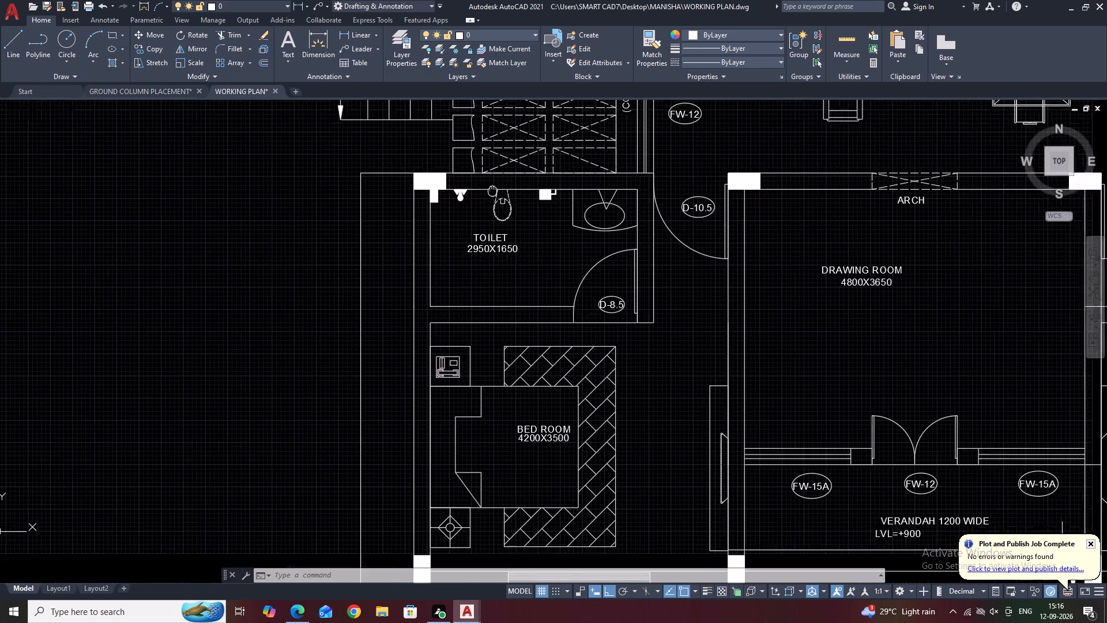
{"action": "middle_click_drag", "start_coordinate": [481, 170], "coordinate": [473, 146]}
{"action": "middle_click_drag", "start_coordinate": [479, 226], "coordinate": [499, 154]}
{"action": "scroll", "coordinate": [533, 221], "scroll_direction": "down", "scroll_amount": 2}
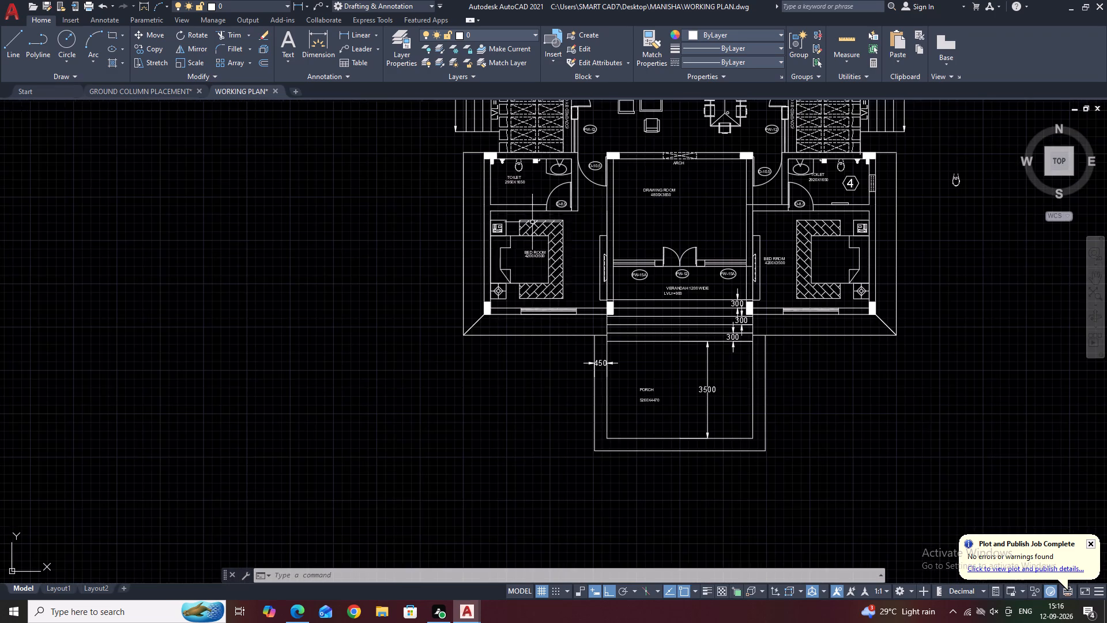
Copy the hexagonal number tag 4 from the southeast toilet straight across into the southwest toilet.
{"action": "middle_click_drag", "start_coordinate": [505, 185], "coordinate": [539, 264]}
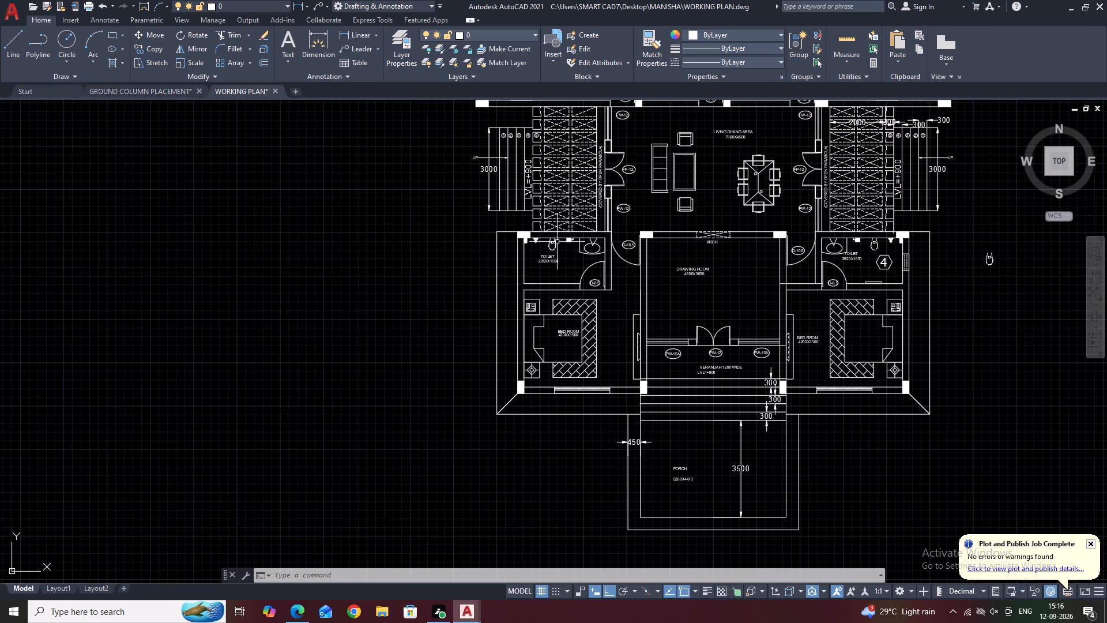
{"action": "middle_click_drag", "start_coordinate": [545, 241], "coordinate": [498, 251]}
{"action": "scroll", "coordinate": [847, 273], "scroll_direction": "up", "scroll_amount": 2}
{"action": "left_click_drag", "start_coordinate": [834, 303], "coordinate": [830, 291]}
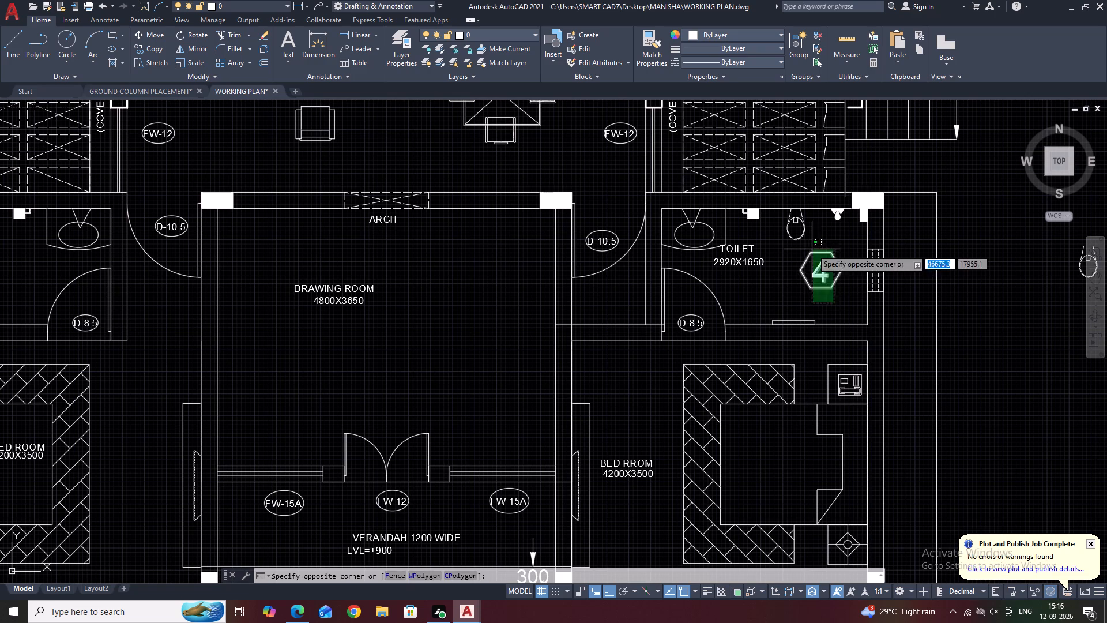
{"action": "left_click", "coordinate": [812, 249]}
{"action": "middle_click_drag", "start_coordinate": [739, 289], "coordinate": [702, 349]}
{"action": "key", "text": "c"}
{"action": "type", "text": "O"}
{"action": "key", "text": "space"}
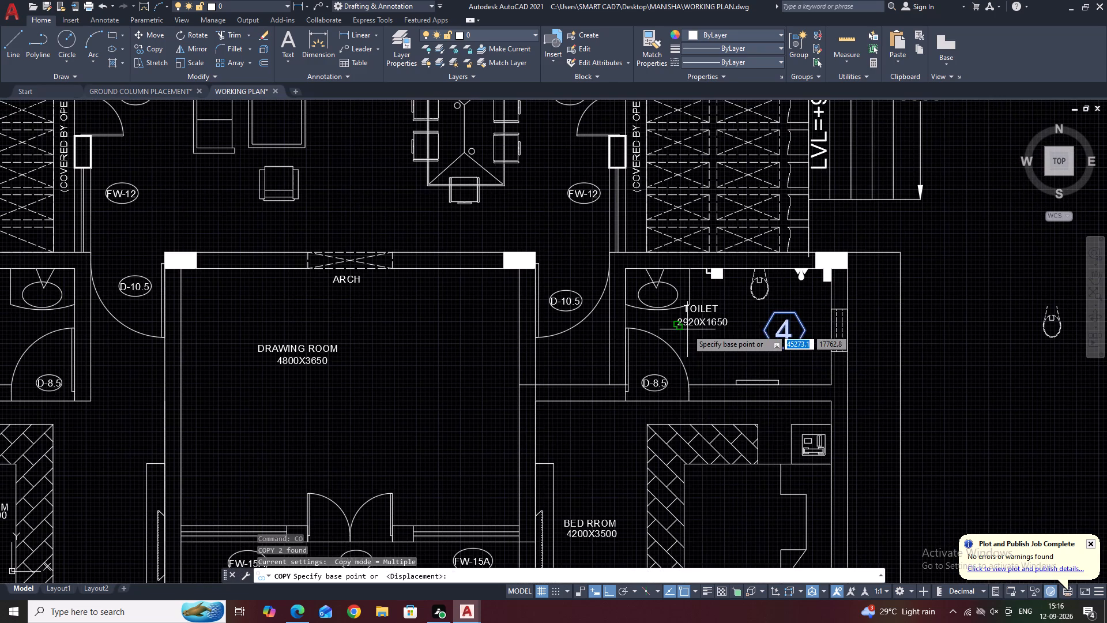
{"action": "left_click", "coordinate": [780, 329]}
{"action": "scroll", "coordinate": [778, 331], "scroll_direction": "down", "scroll_amount": 2}
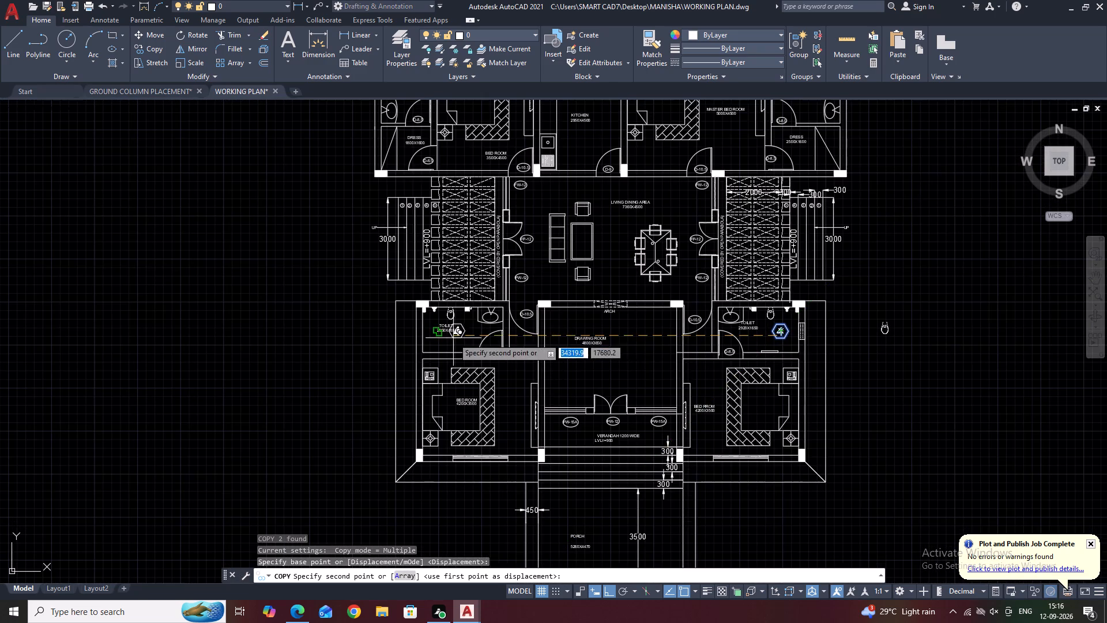
{"action": "scroll", "coordinate": [453, 338], "scroll_direction": "up", "scroll_amount": 2}
{"action": "left_click", "coordinate": [481, 331]}
{"action": "key", "text": "Escape"}
Change the number in the southwest toilet's hexagonal tag to 3.
{"action": "double_click", "coordinate": [488, 314]}
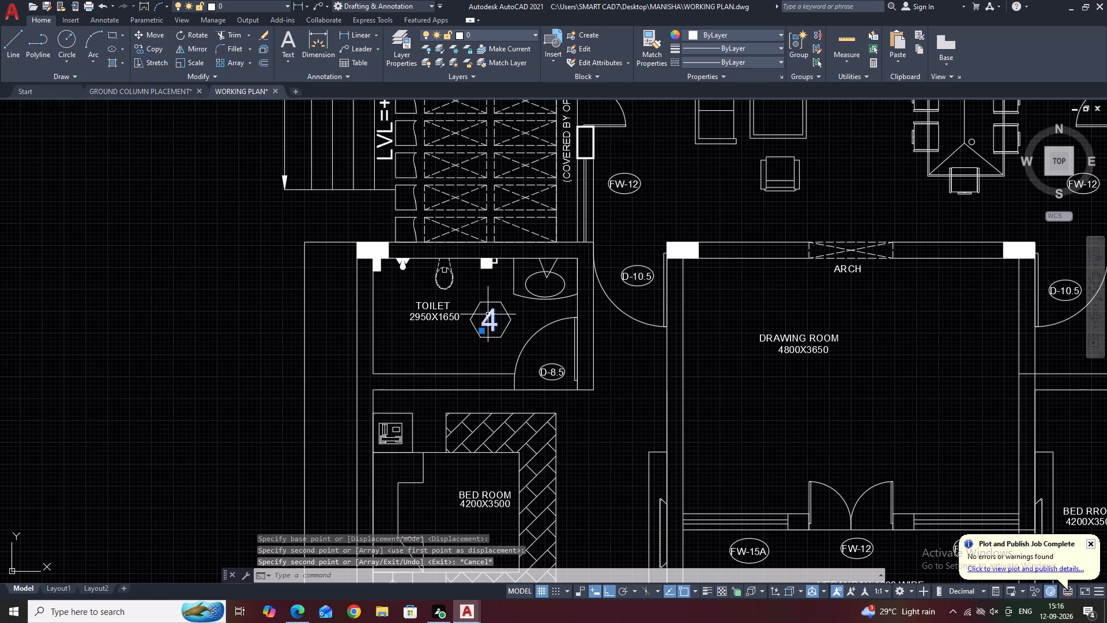
{"action": "key", "text": "3"}
{"action": "left_click", "coordinate": [435, 318]}
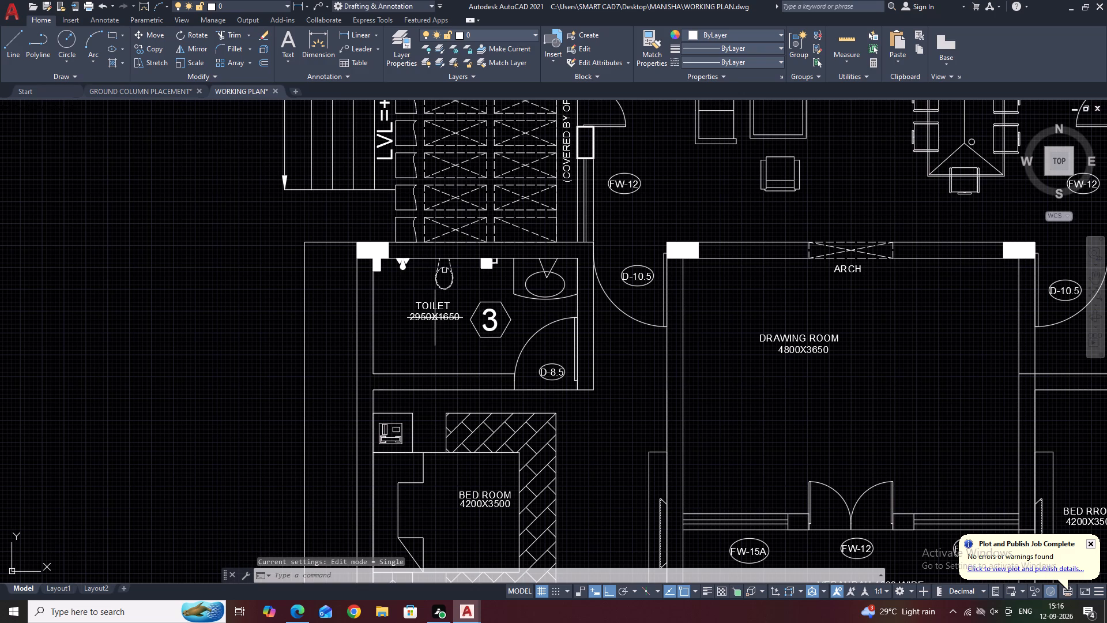
Move the hexagonal tag and its number 3 west, close to the southwest toilet's west wall.
{"action": "left_click", "coordinate": [511, 314]}
{"action": "left_click", "coordinate": [490, 329]}
{"action": "type", "text": "M"}
{"action": "key", "text": "space"}
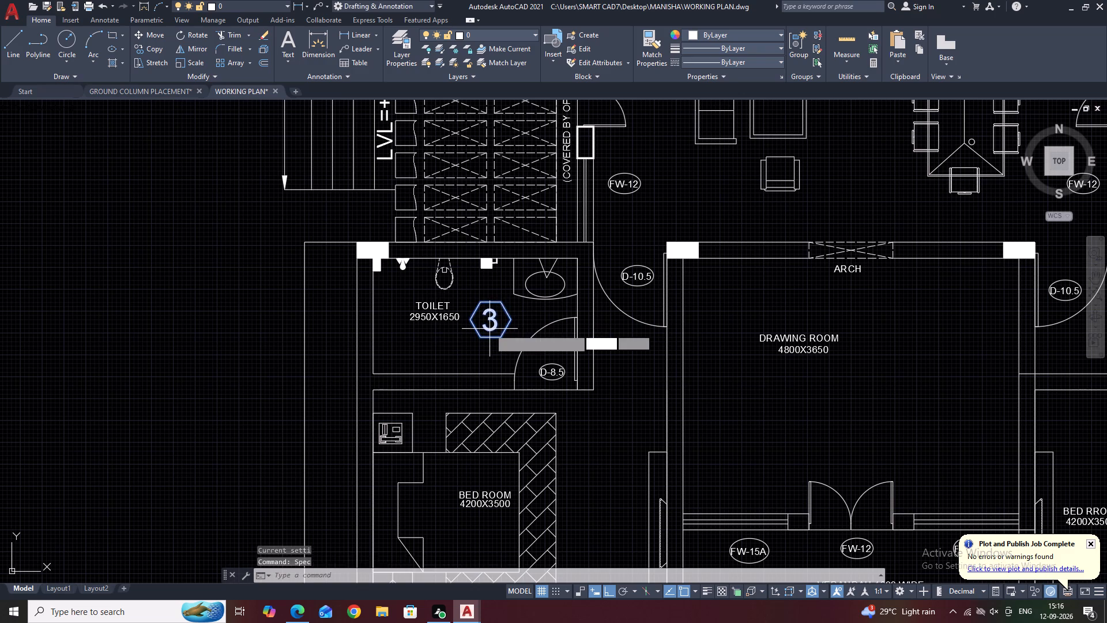
{"action": "left_click", "coordinate": [491, 328]}
{"action": "left_click", "coordinate": [397, 339]}
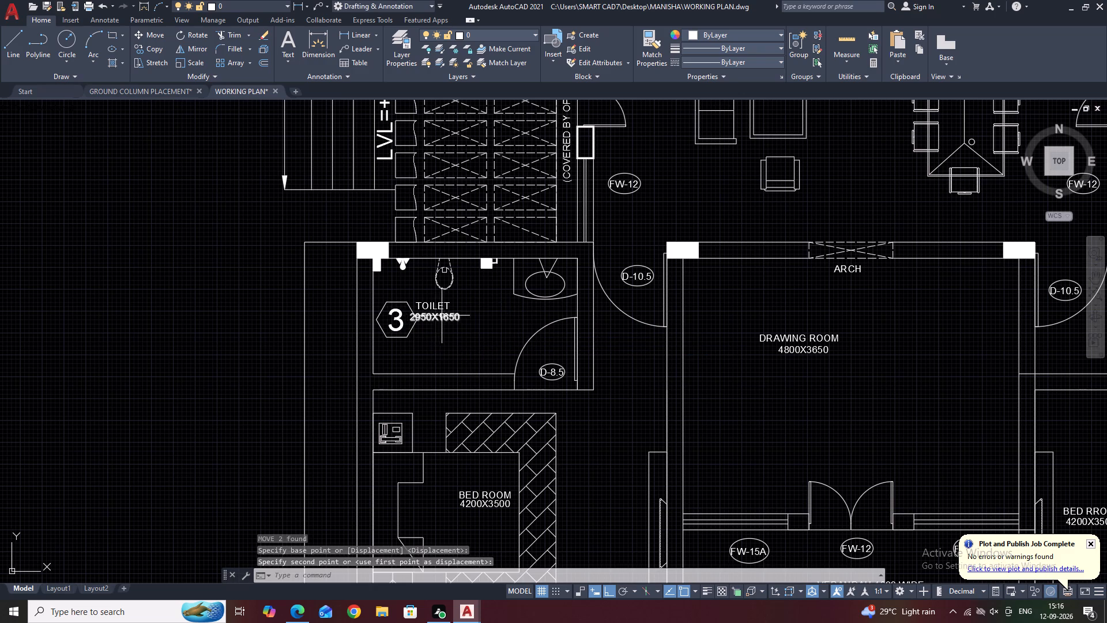
Move the TOILET 2950X1650 label east, clear of the hexagonal tag, to the middle of the southwest toilet.
{"action": "left_click", "coordinate": [442, 316]}
{"action": "left_click", "coordinate": [436, 301]}
{"action": "left_click", "coordinate": [439, 311]}
{"action": "left_click", "coordinate": [438, 308]}
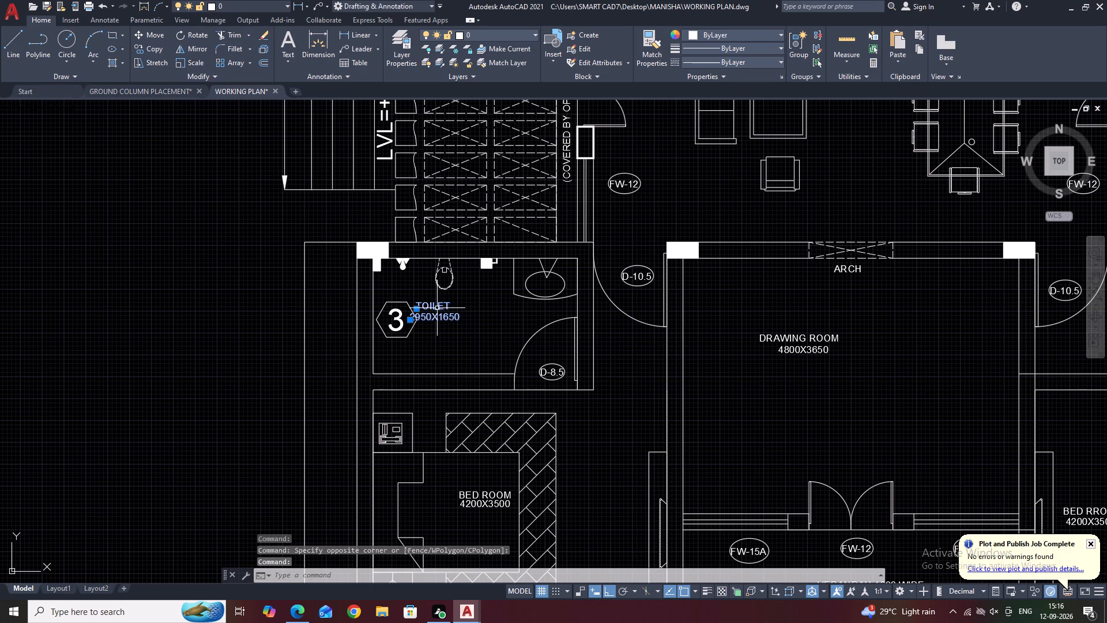
{"action": "type", "text": "M"}
{"action": "key", "text": "space"}
{"action": "left_click", "coordinate": [437, 308]}
{"action": "left_click", "coordinate": [461, 308]}
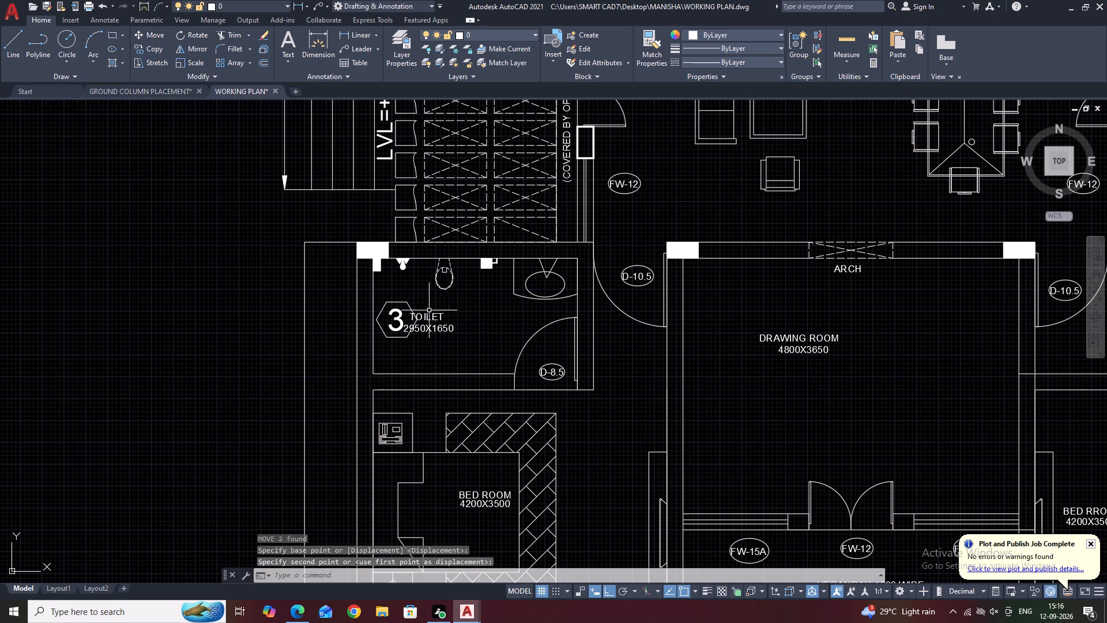
{"action": "left_click_drag", "start_coordinate": [445, 348], "coordinate": [440, 339]}
{"action": "left_click", "coordinate": [432, 310]}
{"action": "key", "text": "m"}
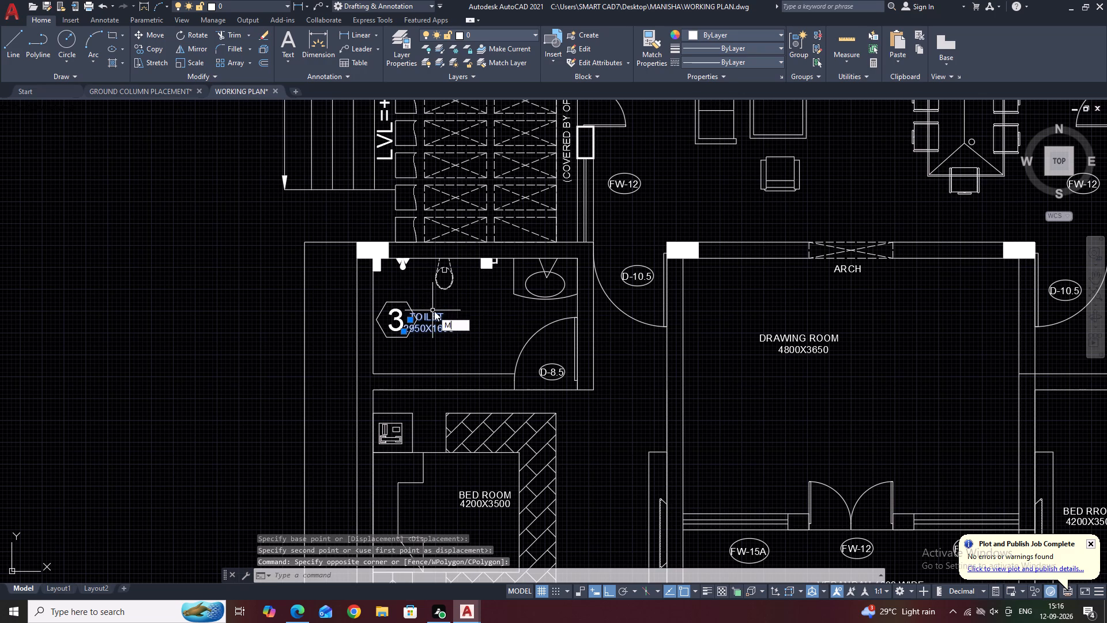
{"action": "key", "text": "space"}
{"action": "left_click", "coordinate": [473, 324]}
{"action": "left_click", "coordinate": [515, 320]}
Draw a rectangle across the strip south of the southwest bedroom, from its outer wall line to the strip's southeast corner beside the entrance steps.
{"action": "middle_click_drag", "start_coordinate": [325, 331], "coordinate": [451, 277]}
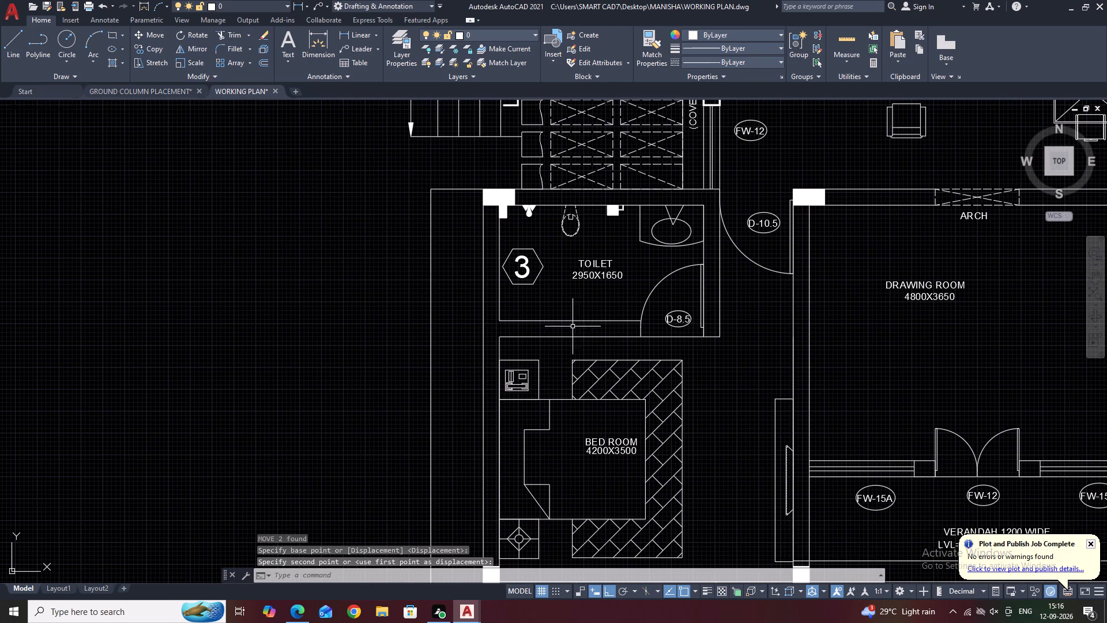
{"action": "middle_click_drag", "start_coordinate": [623, 367], "coordinate": [605, 293]}
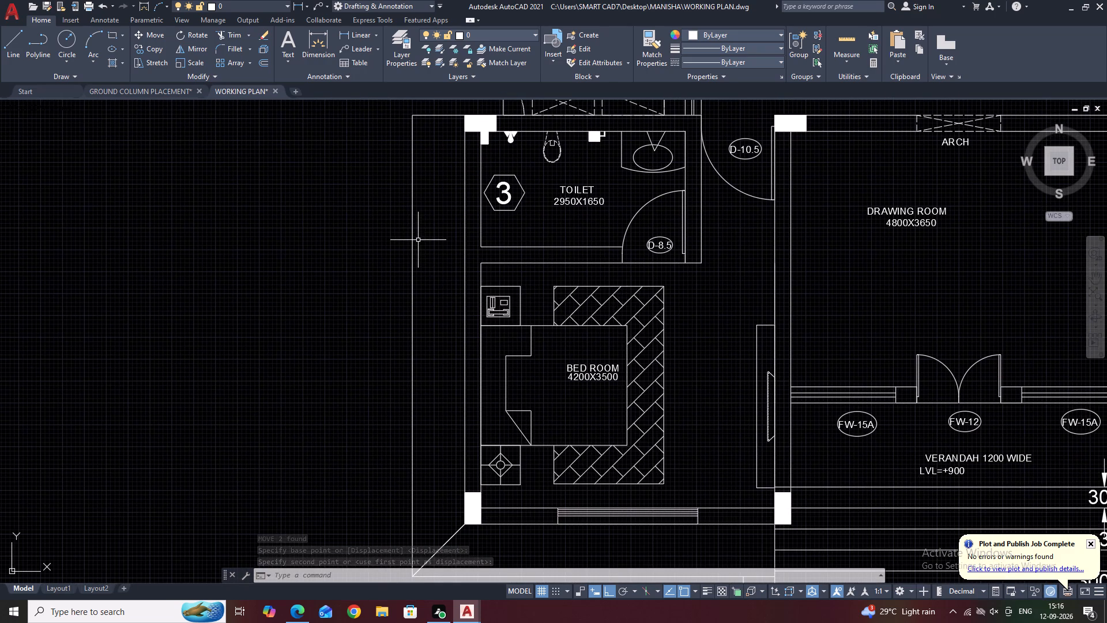
{"action": "middle_click_drag", "start_coordinate": [678, 438], "coordinate": [646, 269]}
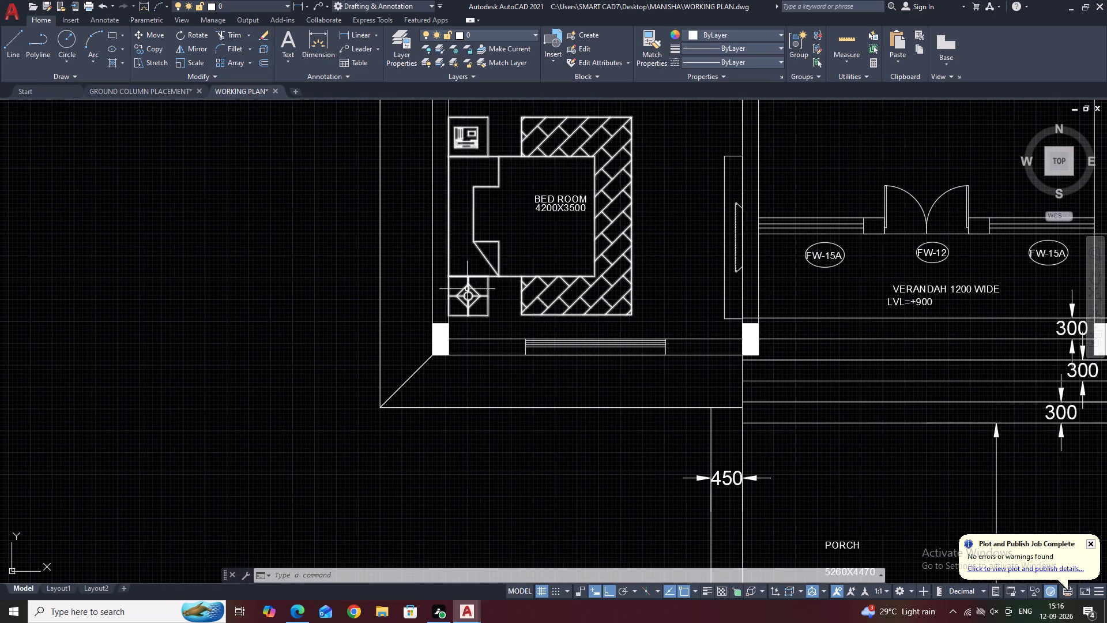
{"action": "middle_click_drag", "start_coordinate": [535, 396], "coordinate": [568, 288]}
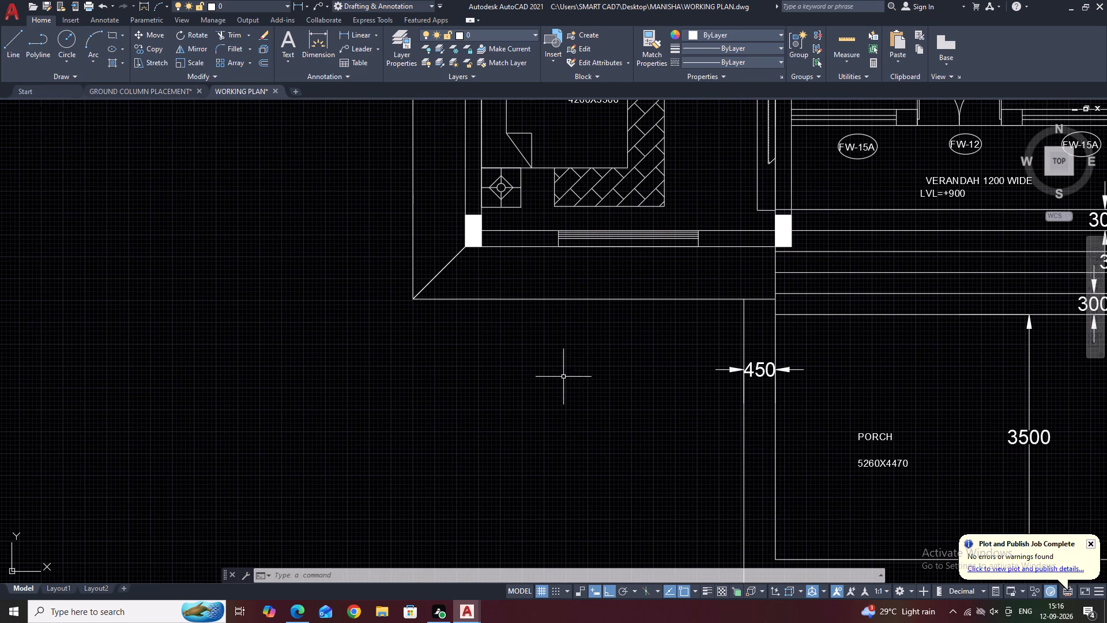
{"action": "middle_click_drag", "start_coordinate": [733, 224], "coordinate": [717, 275]}
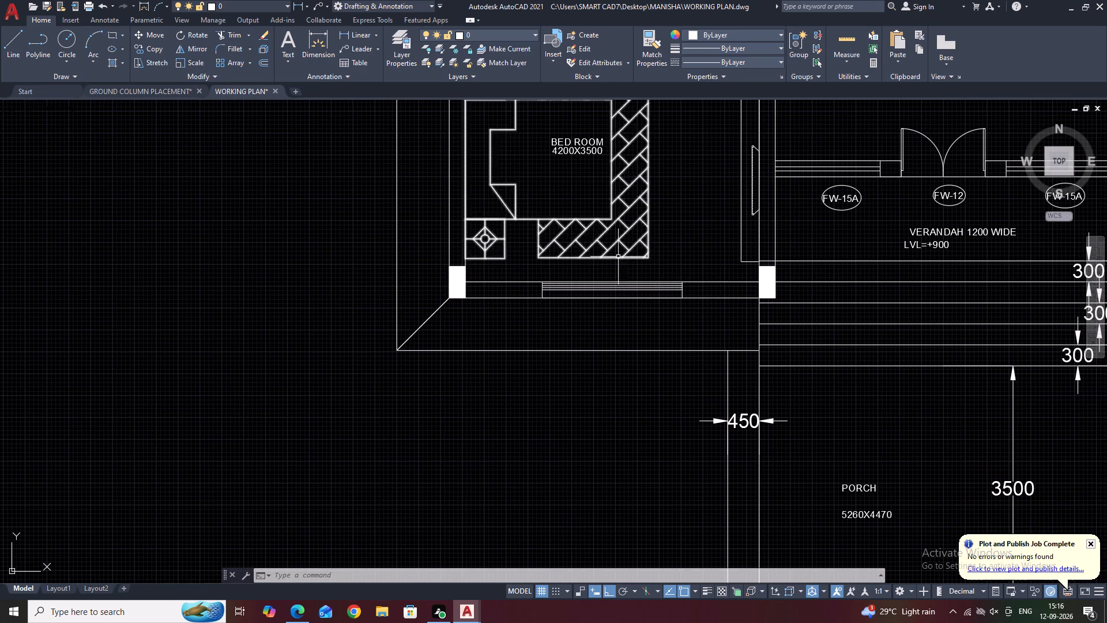
{"action": "middle_click_drag", "start_coordinate": [755, 325], "coordinate": [721, 290]}
{"action": "type", "text": "RE"}
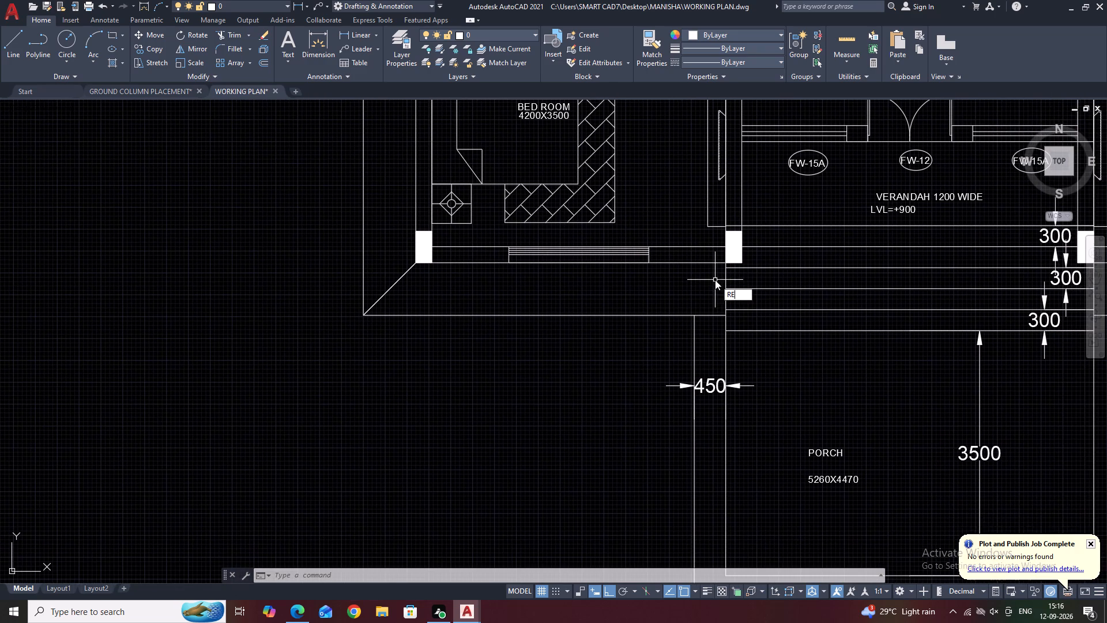
{"action": "key", "text": "c"}
{"action": "key", "text": "space"}
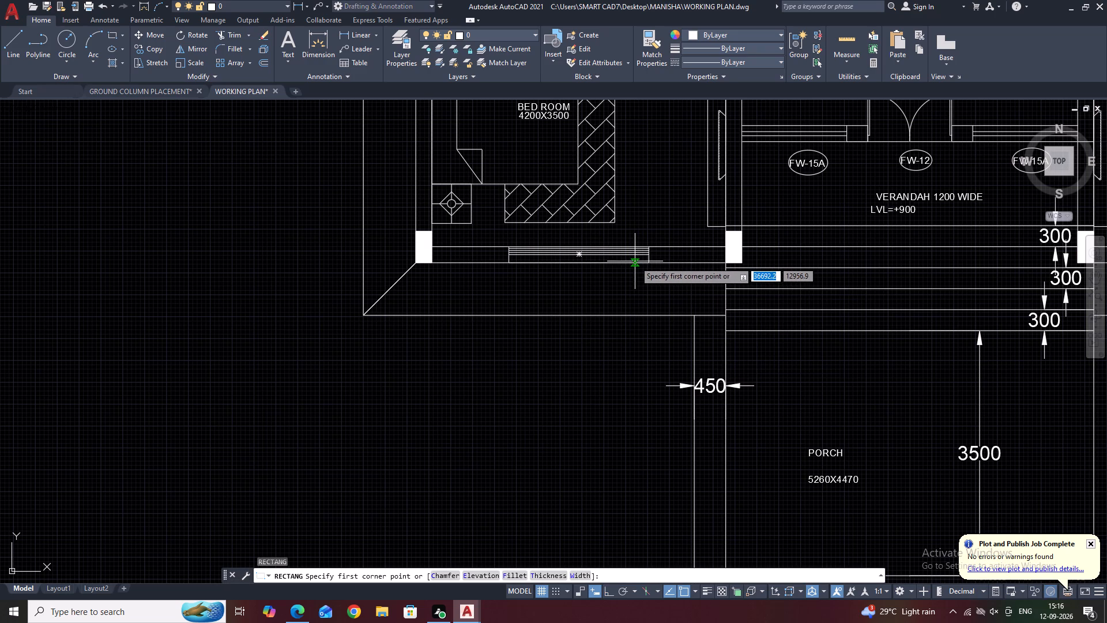
{"action": "left_click", "coordinate": [634, 262]}
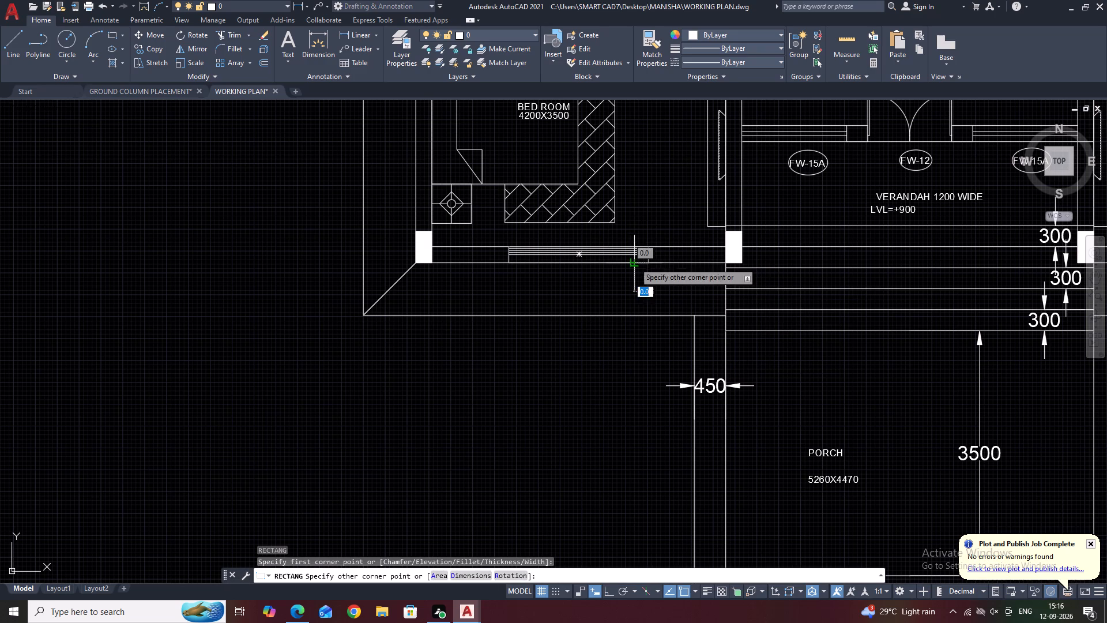
{"action": "left_click", "coordinate": [725, 316]}
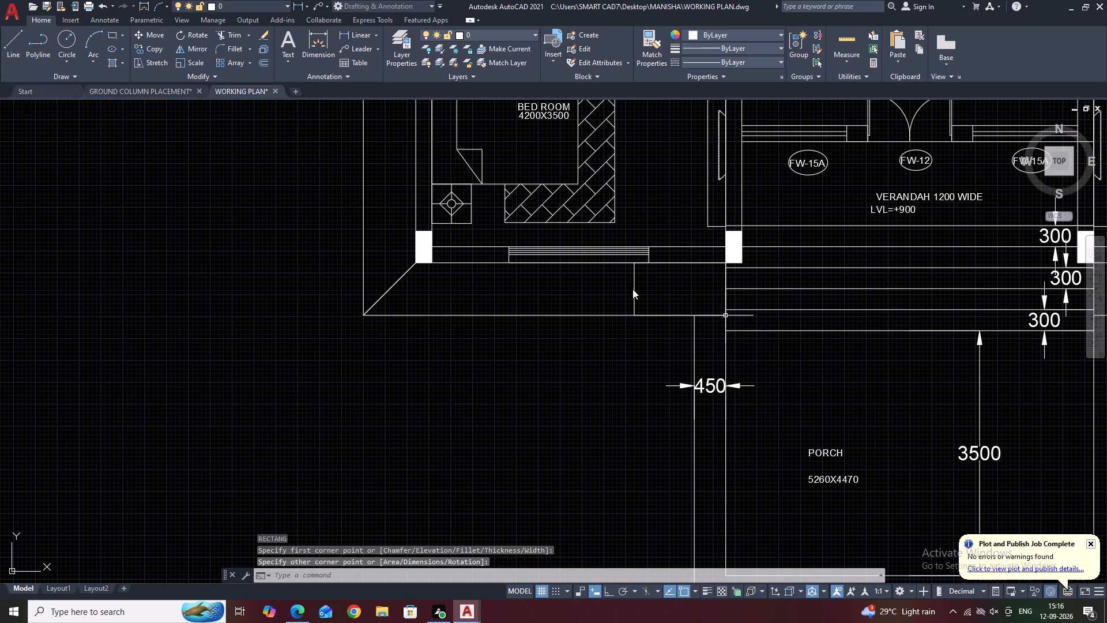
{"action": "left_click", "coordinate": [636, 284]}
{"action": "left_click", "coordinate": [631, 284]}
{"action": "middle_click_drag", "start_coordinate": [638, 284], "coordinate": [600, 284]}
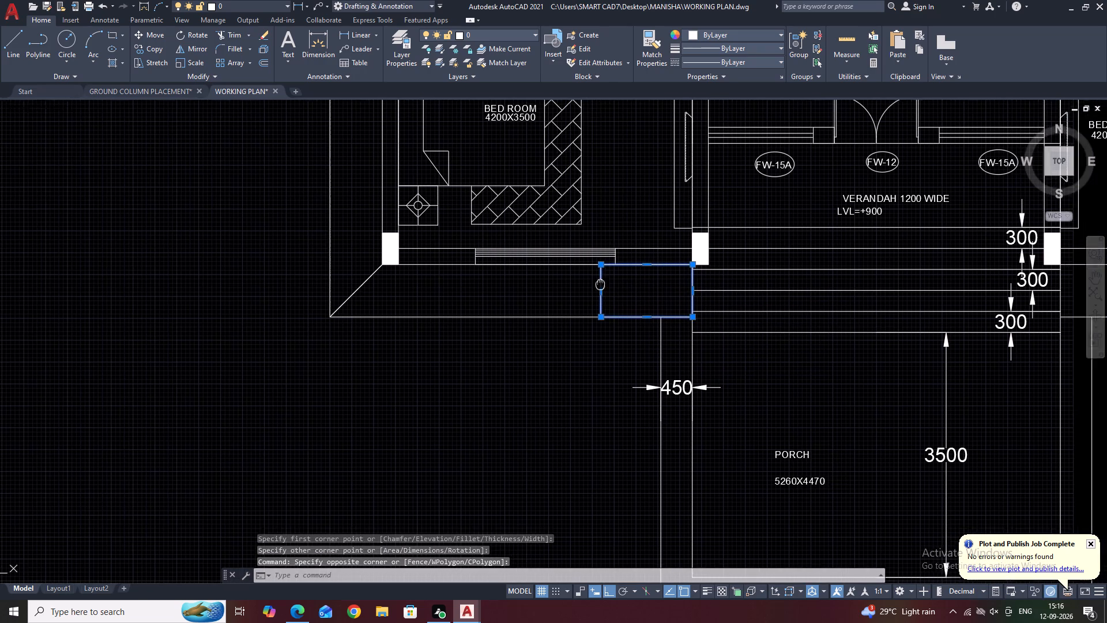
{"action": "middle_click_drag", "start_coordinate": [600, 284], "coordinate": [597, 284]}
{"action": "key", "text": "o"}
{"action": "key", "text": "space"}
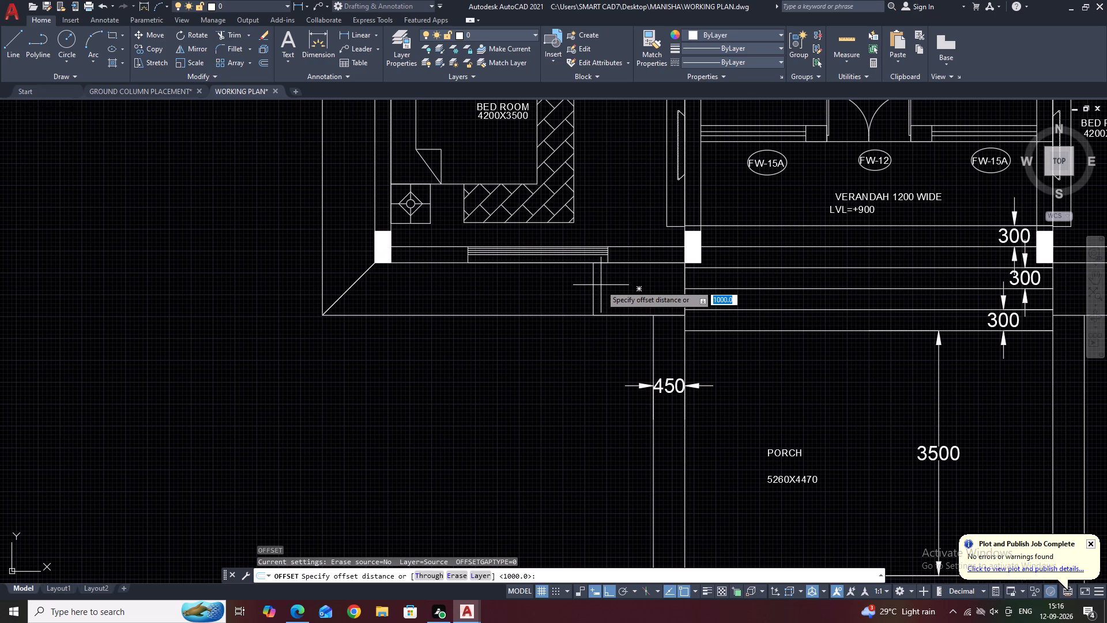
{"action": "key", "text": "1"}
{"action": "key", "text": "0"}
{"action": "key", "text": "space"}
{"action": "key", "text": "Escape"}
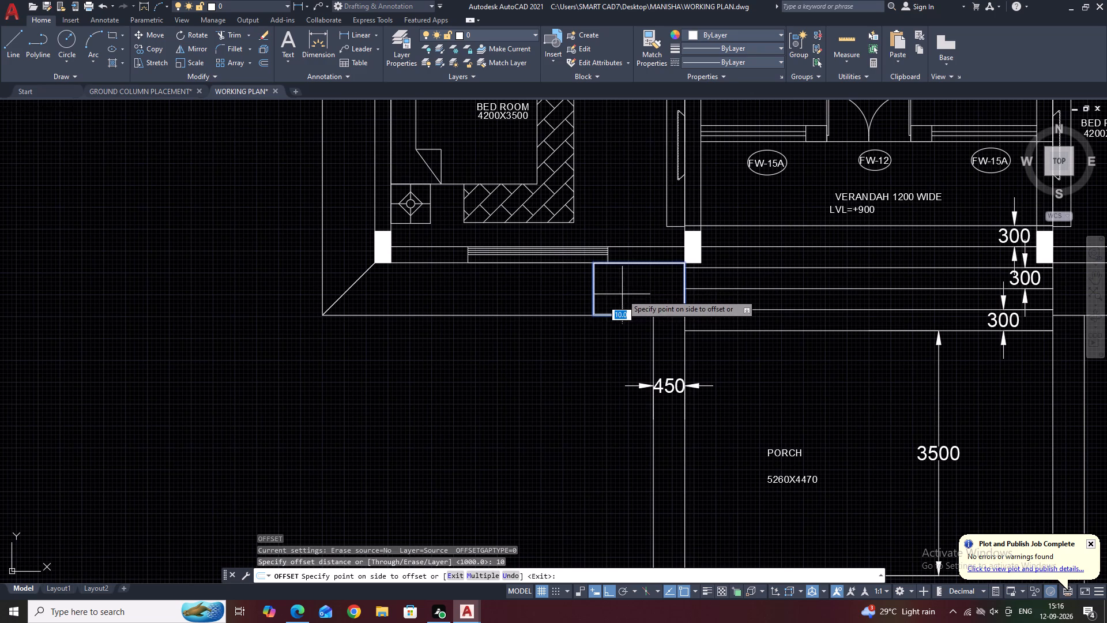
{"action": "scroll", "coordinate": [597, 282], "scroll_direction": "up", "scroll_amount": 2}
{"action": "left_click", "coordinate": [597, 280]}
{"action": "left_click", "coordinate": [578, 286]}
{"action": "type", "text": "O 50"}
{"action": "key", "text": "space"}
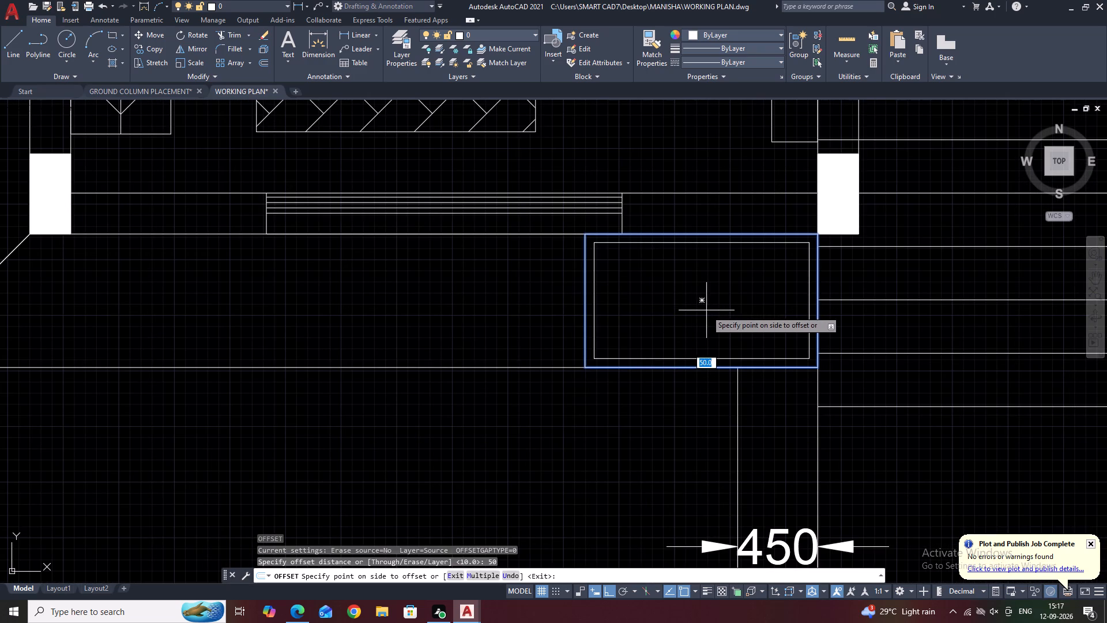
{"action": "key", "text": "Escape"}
Offset the new rectangle south of the southwest bedroom inward by 75.
{"action": "left_click", "coordinate": [635, 306]}
{"action": "left_click_drag", "start_coordinate": [588, 305], "coordinate": [566, 305]}
{"action": "left_click", "coordinate": [641, 286]}
{"action": "left_click", "coordinate": [528, 291]}
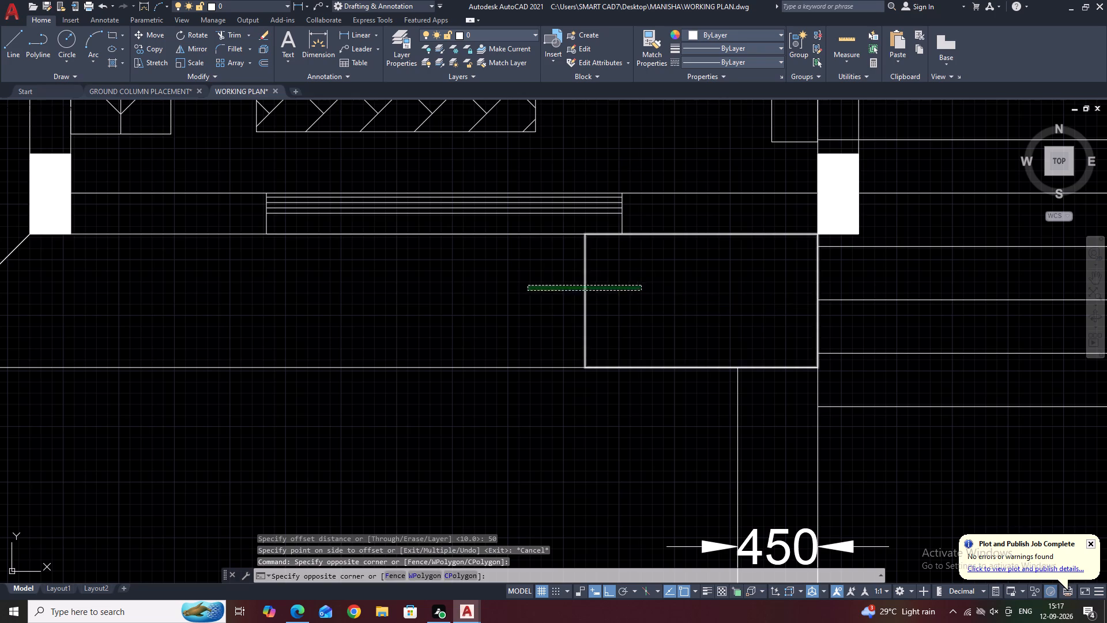
{"action": "key", "text": "o"}
{"action": "key", "text": "space"}
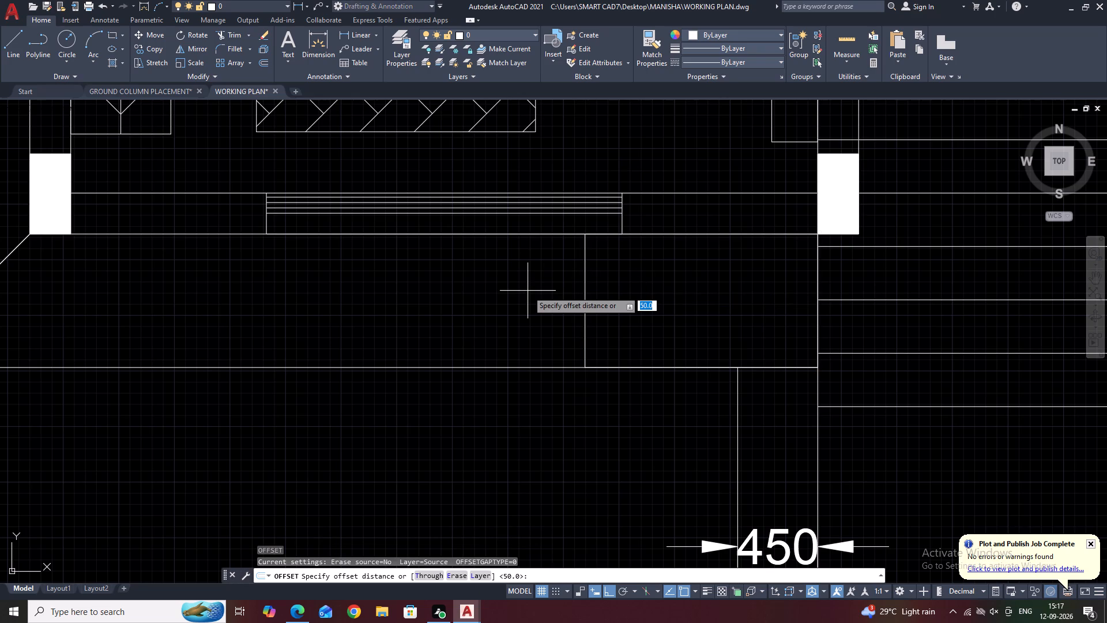
{"action": "key", "text": "1"}
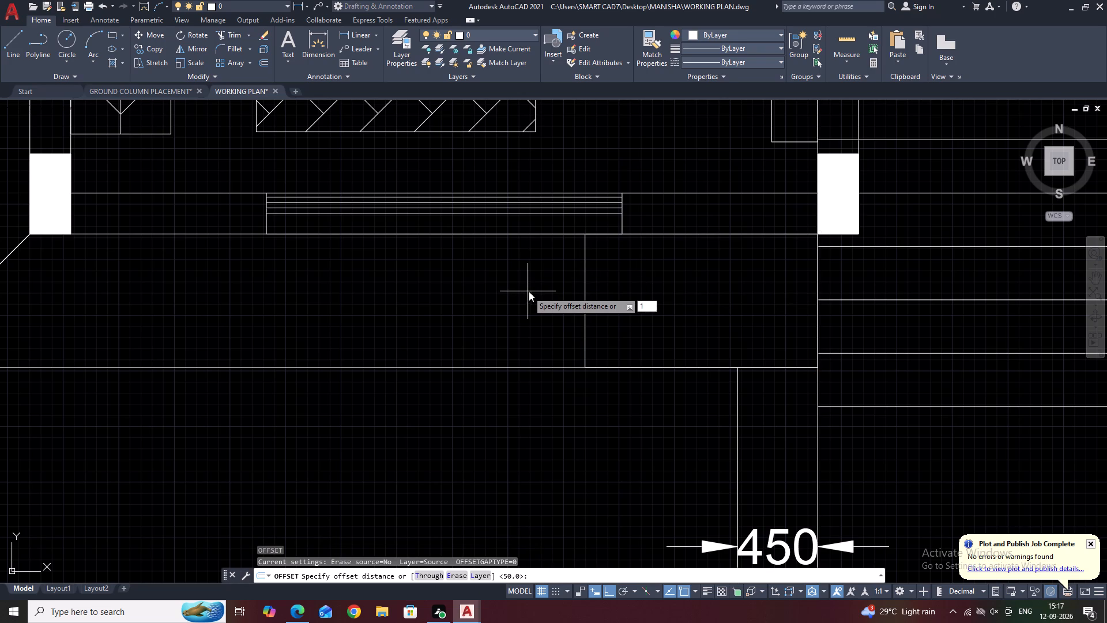
{"action": "key", "text": "BackSpace"}
{"action": "type", "text": "75"}
{"action": "key", "text": "space"}
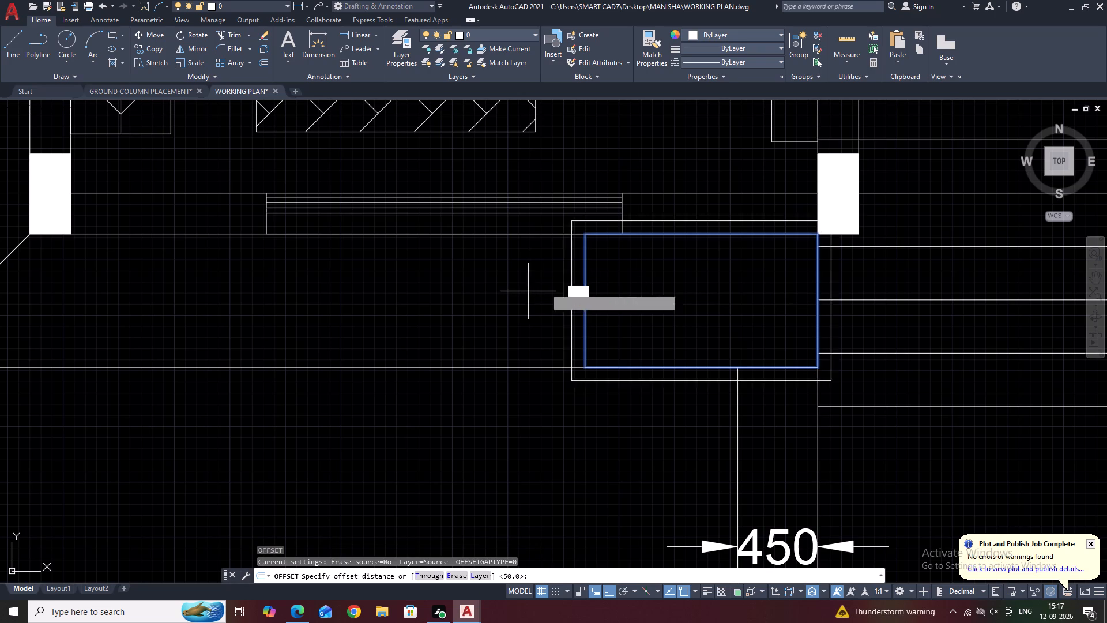
{"action": "left_click", "coordinate": [632, 285]}
{"action": "key", "text": "Escape"}
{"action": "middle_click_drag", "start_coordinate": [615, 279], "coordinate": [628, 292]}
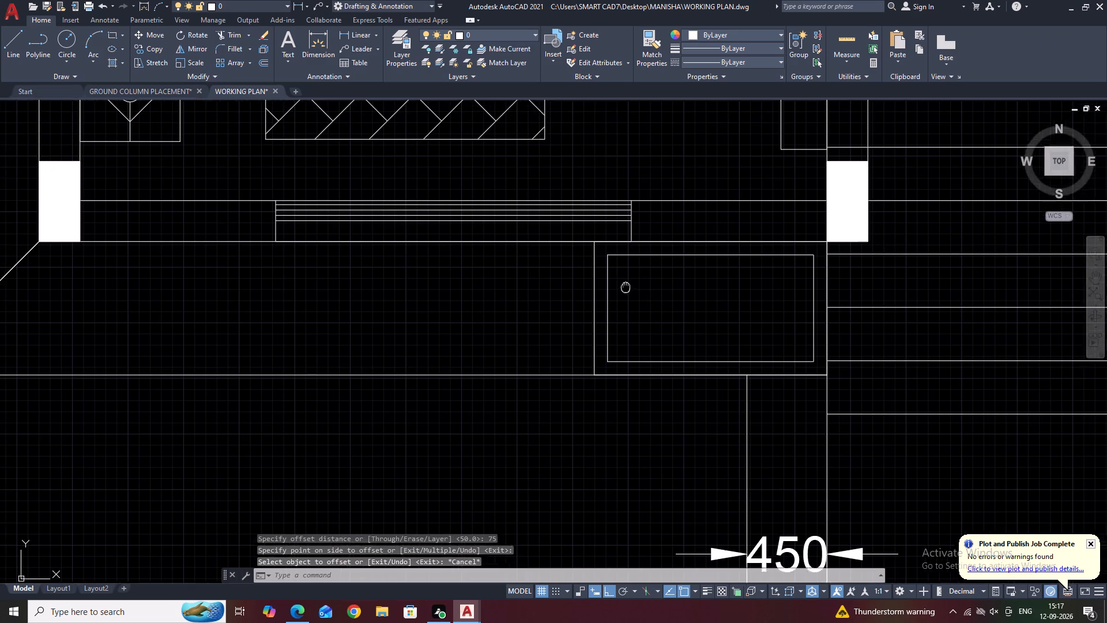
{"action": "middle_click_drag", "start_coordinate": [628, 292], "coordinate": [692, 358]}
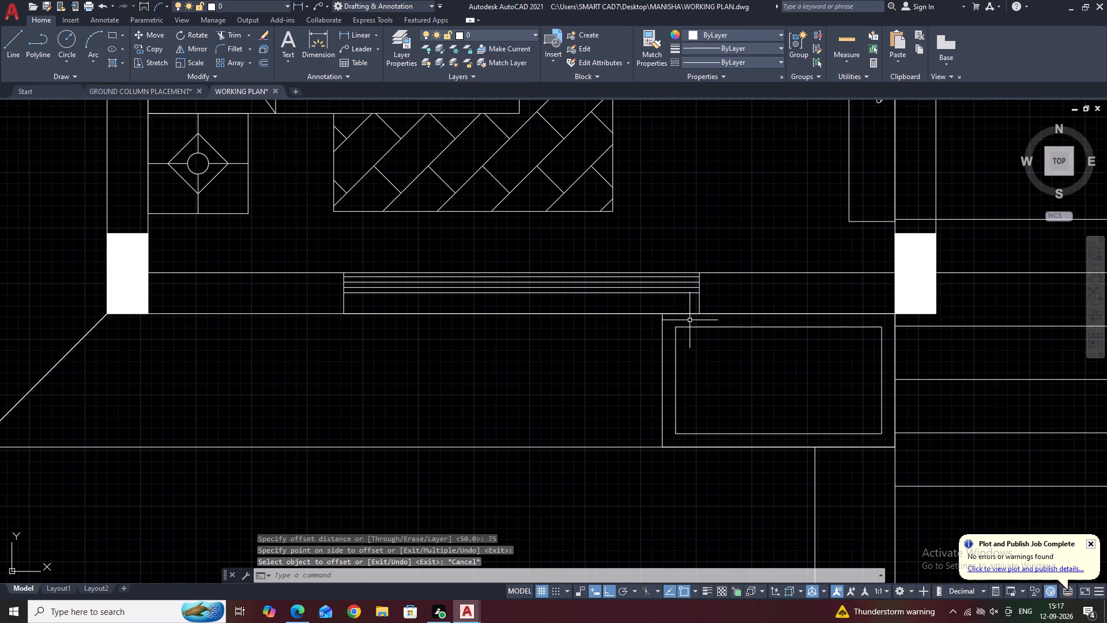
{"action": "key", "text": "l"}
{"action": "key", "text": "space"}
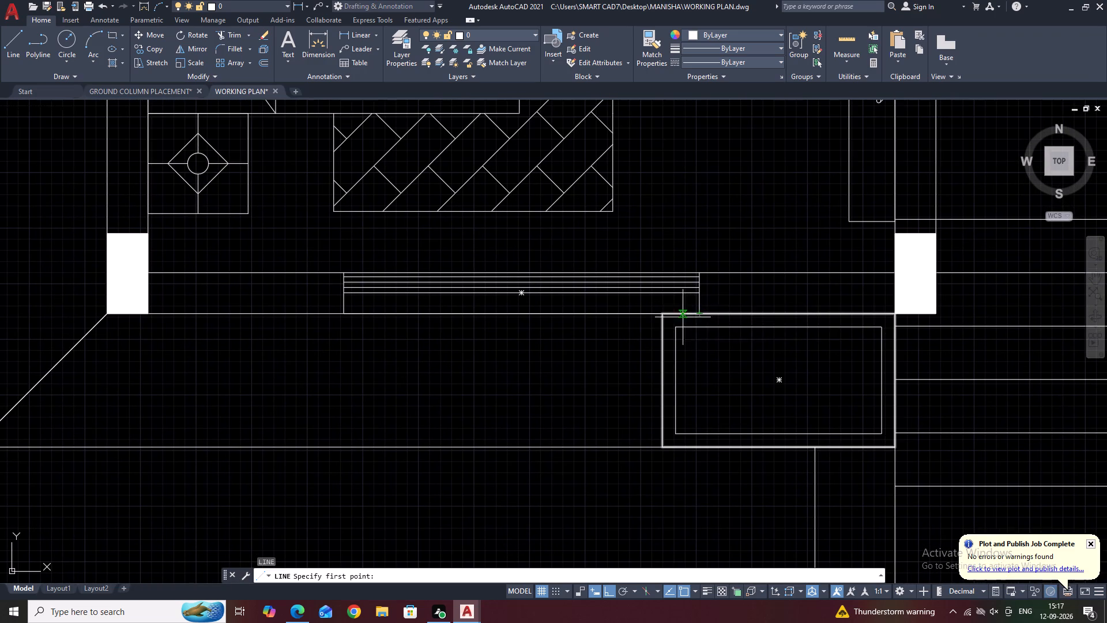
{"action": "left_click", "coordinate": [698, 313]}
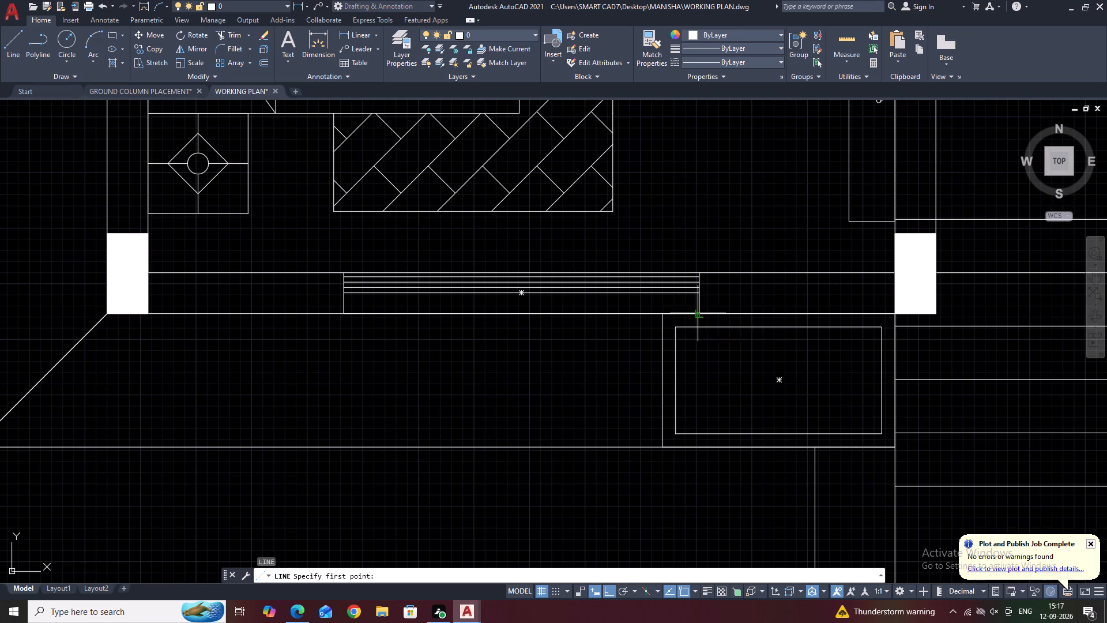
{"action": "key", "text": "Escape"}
Draw a three-sided outline projecting 600 south from the southwest bedroom's outer wall, about 2200 wide, spanning just beyond both window ends.
{"action": "key", "text": "space"}
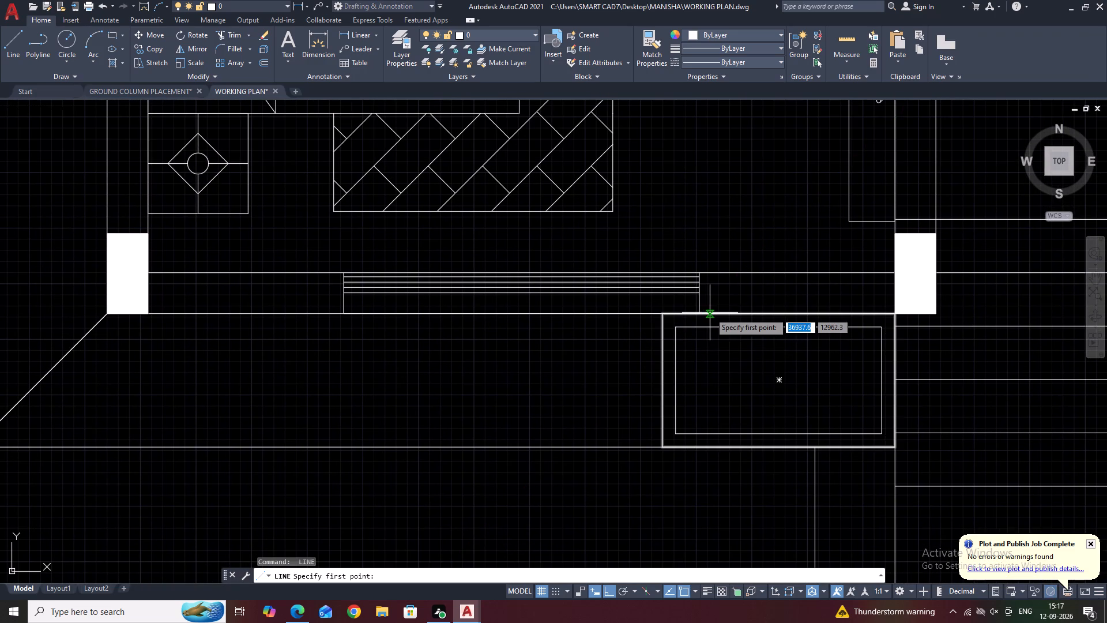
{"action": "left_click", "coordinate": [710, 313]}
{"action": "left_click", "coordinate": [711, 363]}
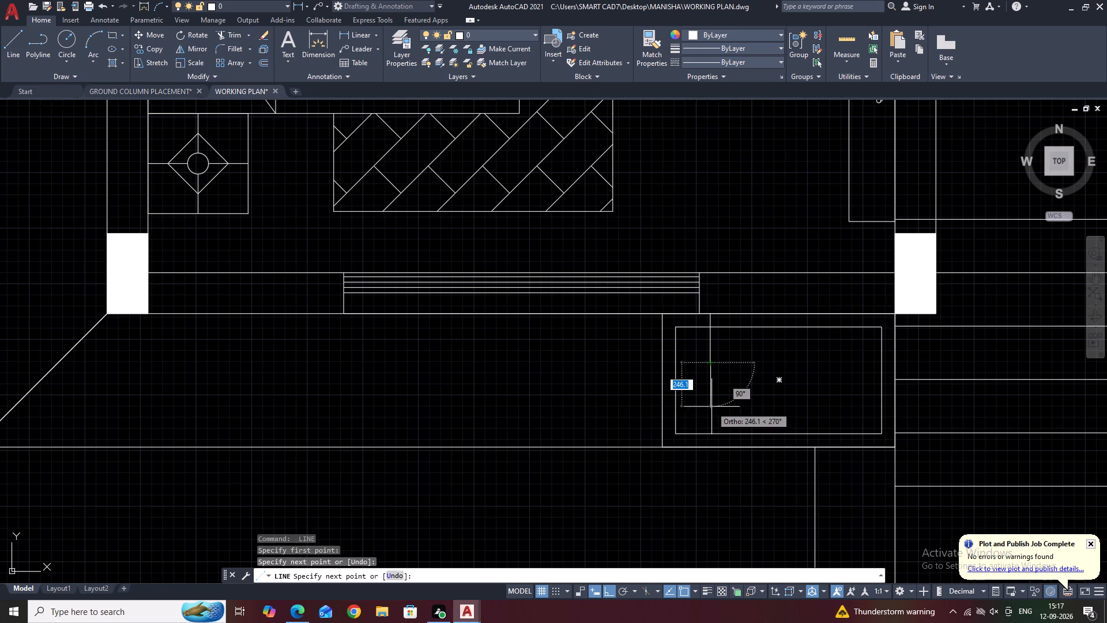
{"action": "key", "text": "ctrl+z"}
{"action": "type", "text": "600"}
{"action": "key", "text": "space"}
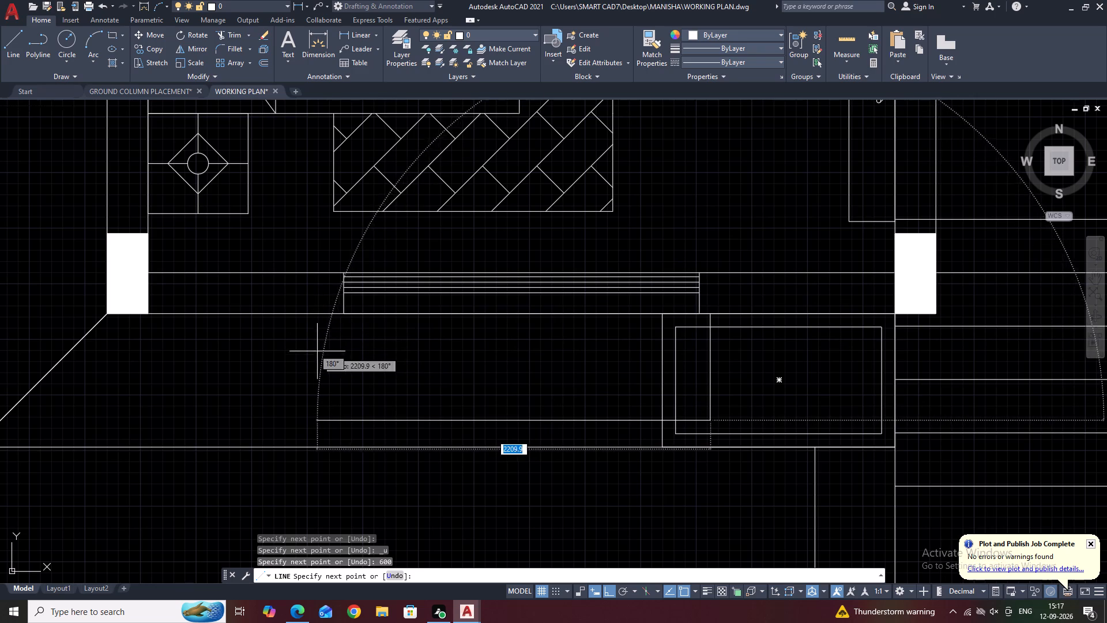
{"action": "left_click_drag", "start_coordinate": [321, 419], "coordinate": [318, 412]}
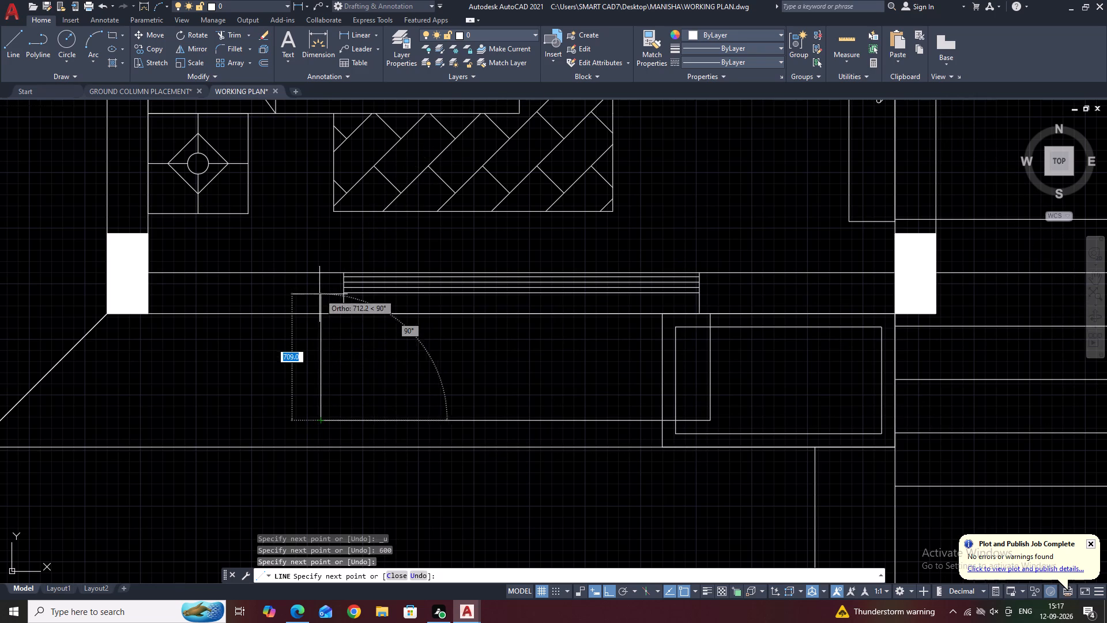
{"action": "left_click", "coordinate": [319, 311]}
{"action": "key", "text": "Escape"}
Copy the double rectangle and the window outline to the southeast bedroom, from the southwest window's midpoint to the southeast window's midpoint.
{"action": "scroll", "coordinate": [623, 316], "scroll_direction": "down", "scroll_amount": 1}
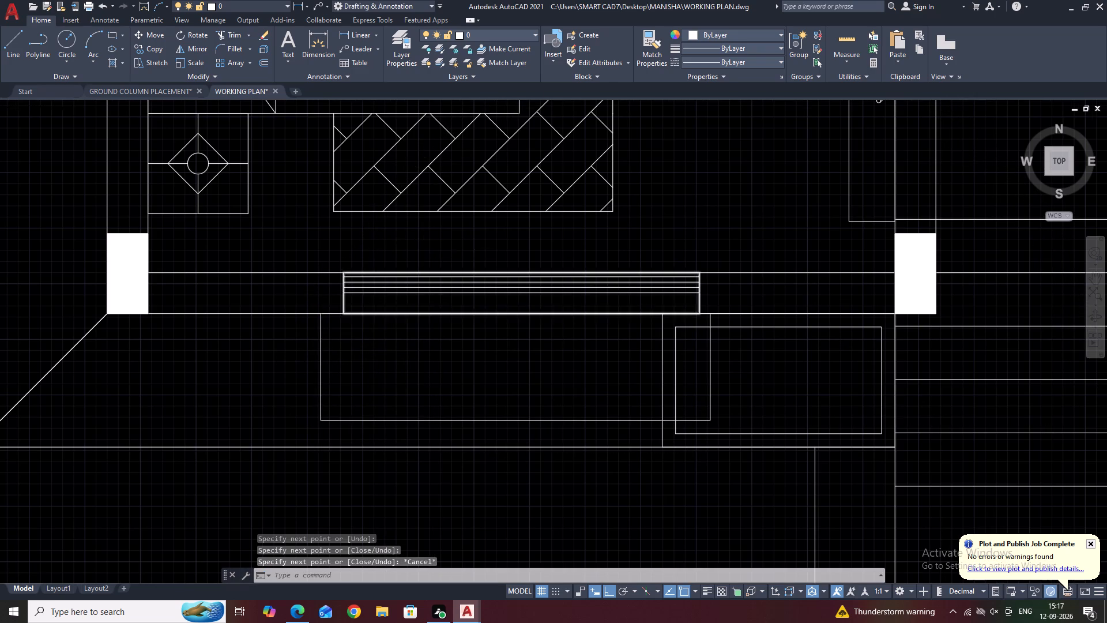
{"action": "scroll", "coordinate": [623, 316], "scroll_direction": "down", "scroll_amount": 2}
{"action": "scroll", "coordinate": [572, 329], "scroll_direction": "up", "scroll_amount": 2}
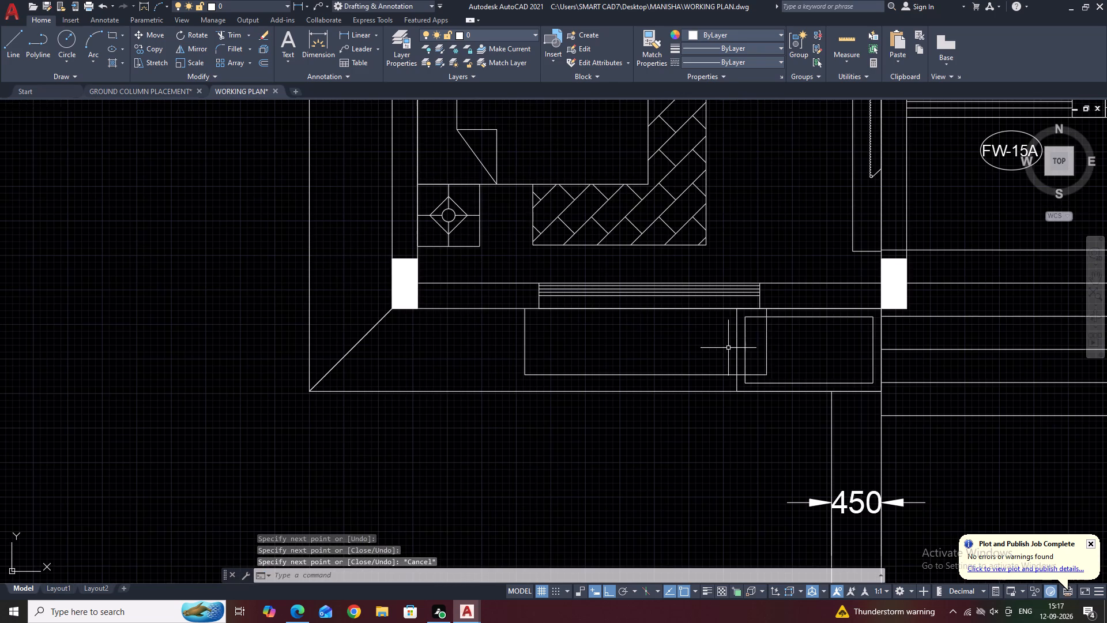
{"action": "left_click_drag", "start_coordinate": [477, 299], "coordinate": [492, 308]}
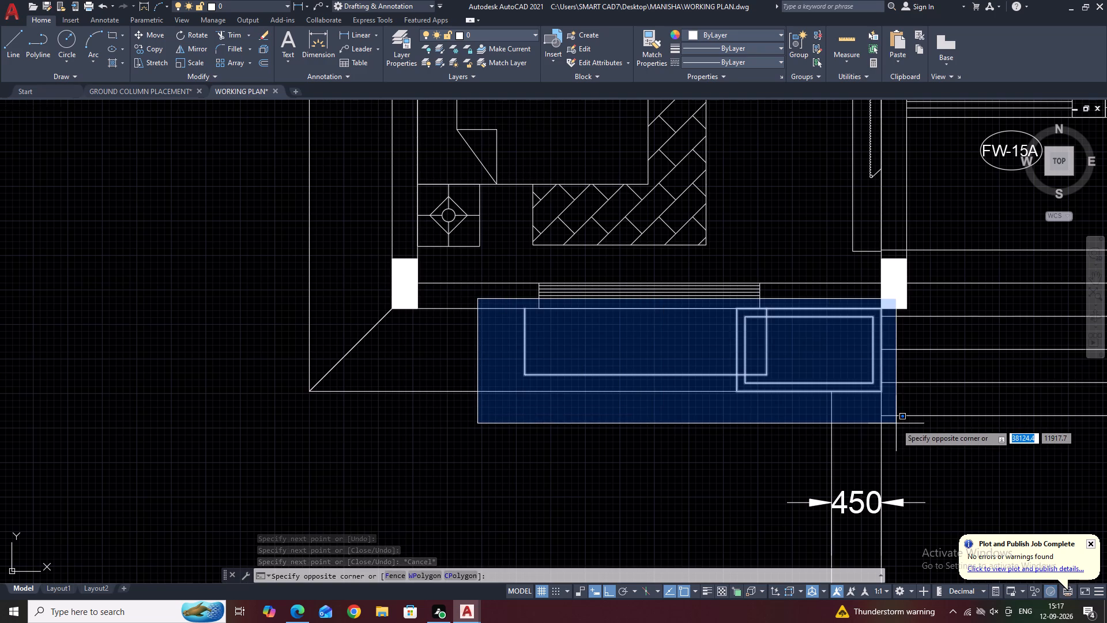
{"action": "left_click", "coordinate": [887, 416]}
{"action": "middle_click_drag", "start_coordinate": [634, 355], "coordinate": [391, 367]}
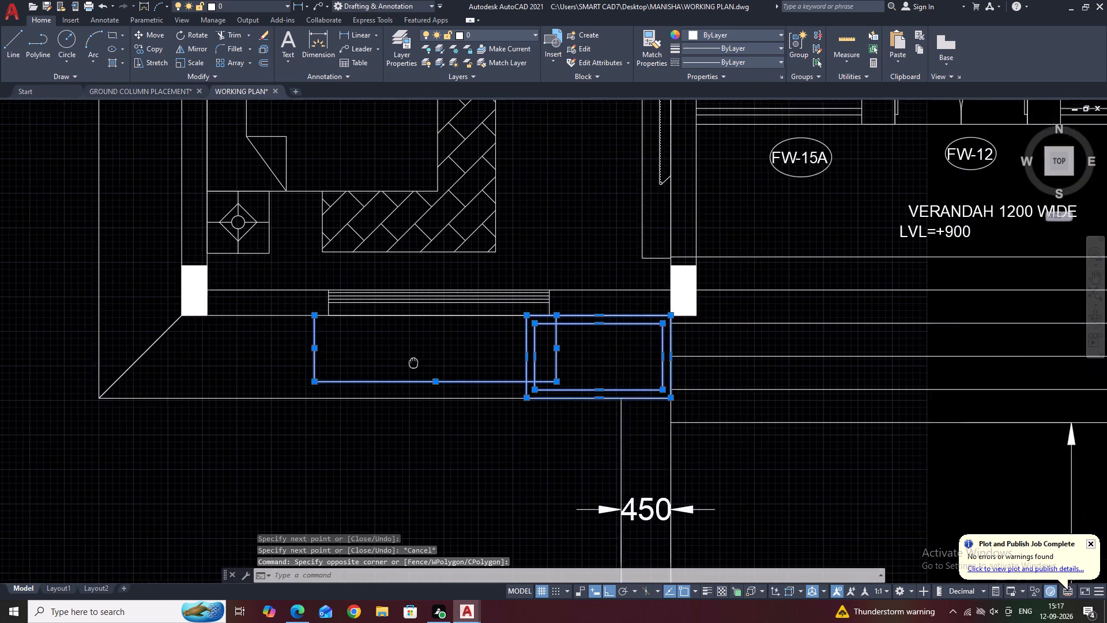
{"action": "middle_click_drag", "start_coordinate": [391, 367], "coordinate": [378, 373]}
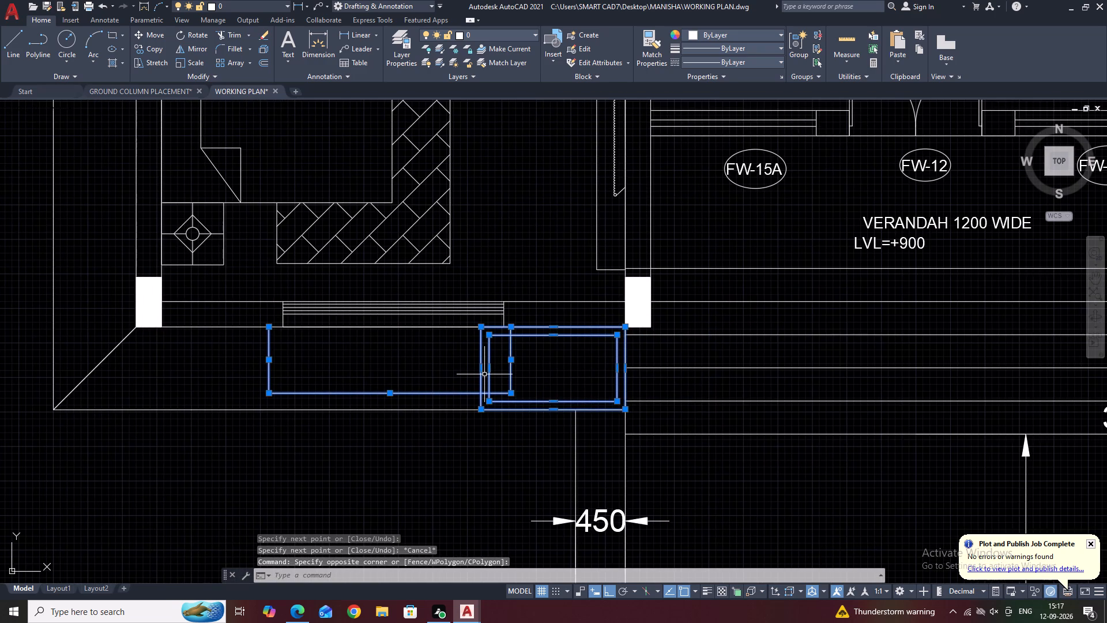
{"action": "key", "text": "c"}
{"action": "type", "text": "O"}
{"action": "key", "text": "space"}
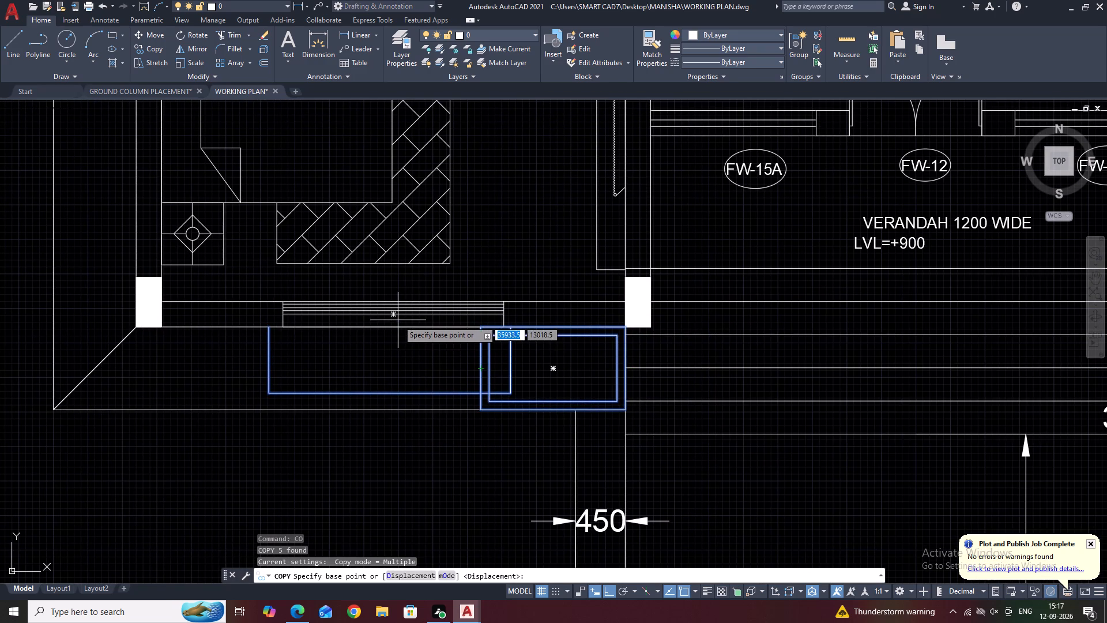
{"action": "left_click", "coordinate": [394, 326]}
{"action": "middle_click_drag", "start_coordinate": [701, 336], "coordinate": [236, 328]}
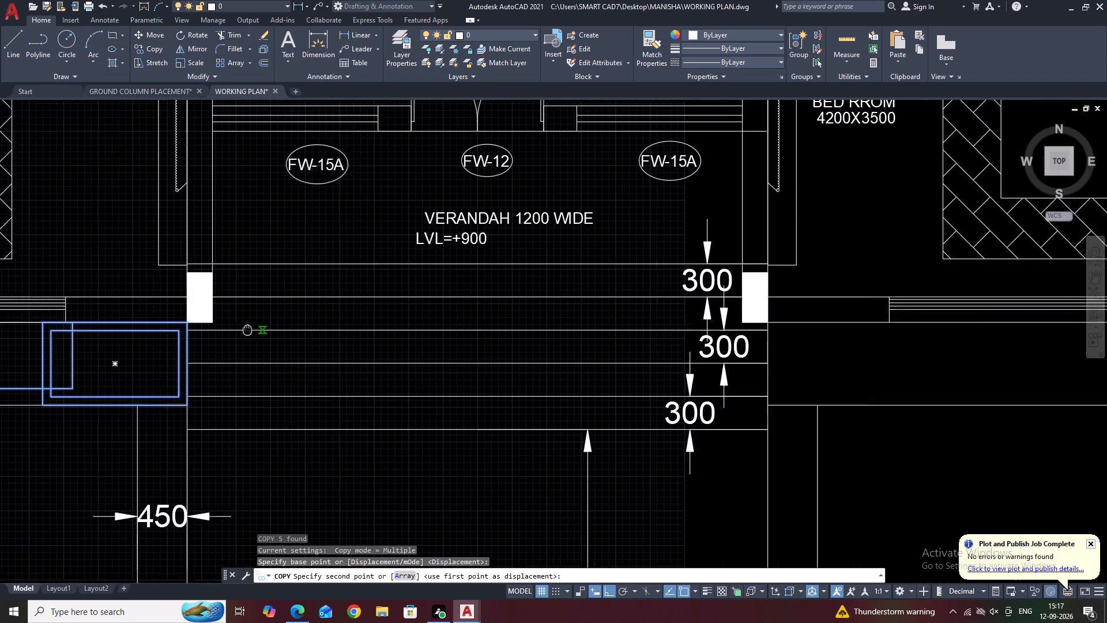
{"action": "middle_click_drag", "start_coordinate": [815, 337], "coordinate": [382, 321]}
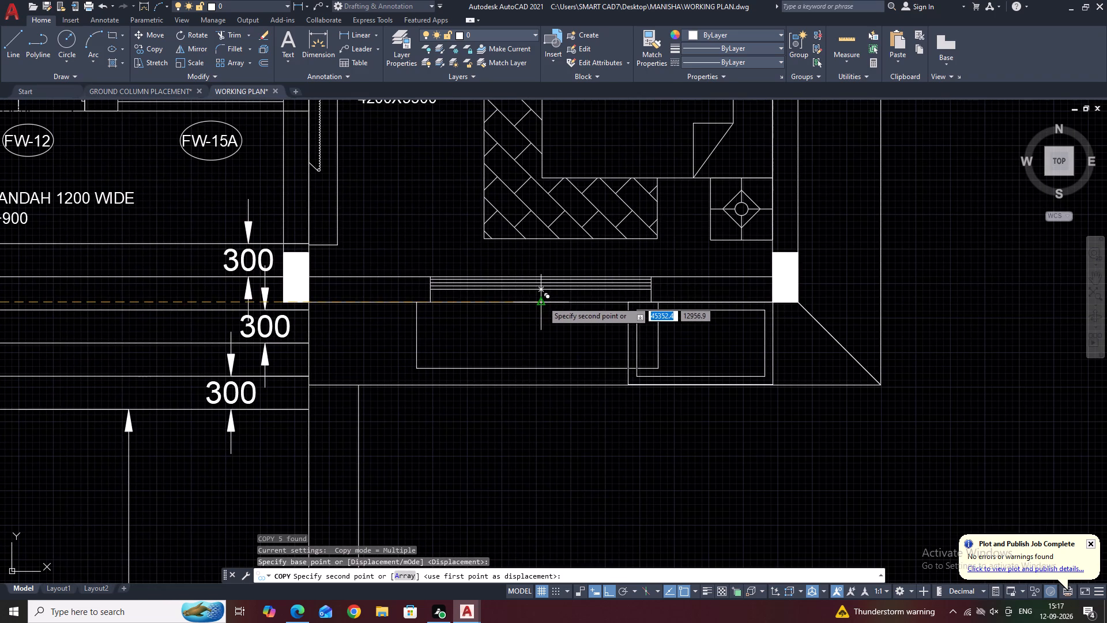
{"action": "left_click", "coordinate": [543, 301]}
{"action": "key", "text": "Escape"}
Move the copied double rectangle west to the corner between the southeast bedroom's outer wall and the entrance steps.
{"action": "left_click", "coordinate": [799, 339]}
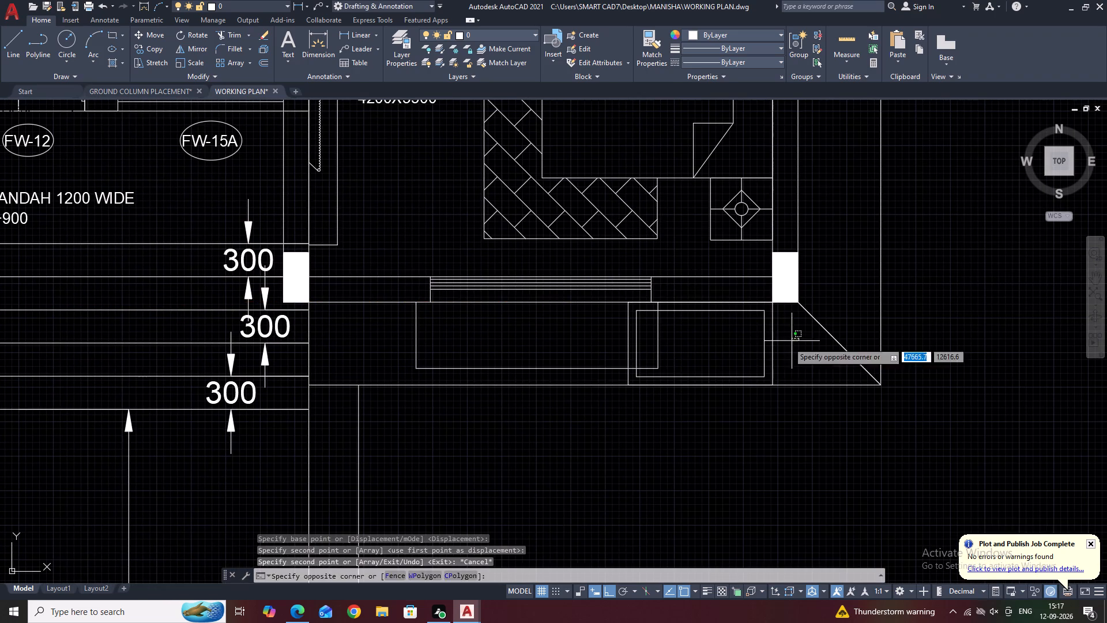
{"action": "left_click", "coordinate": [730, 358]}
{"action": "middle_click_drag", "start_coordinate": [707, 350], "coordinate": [778, 403]}
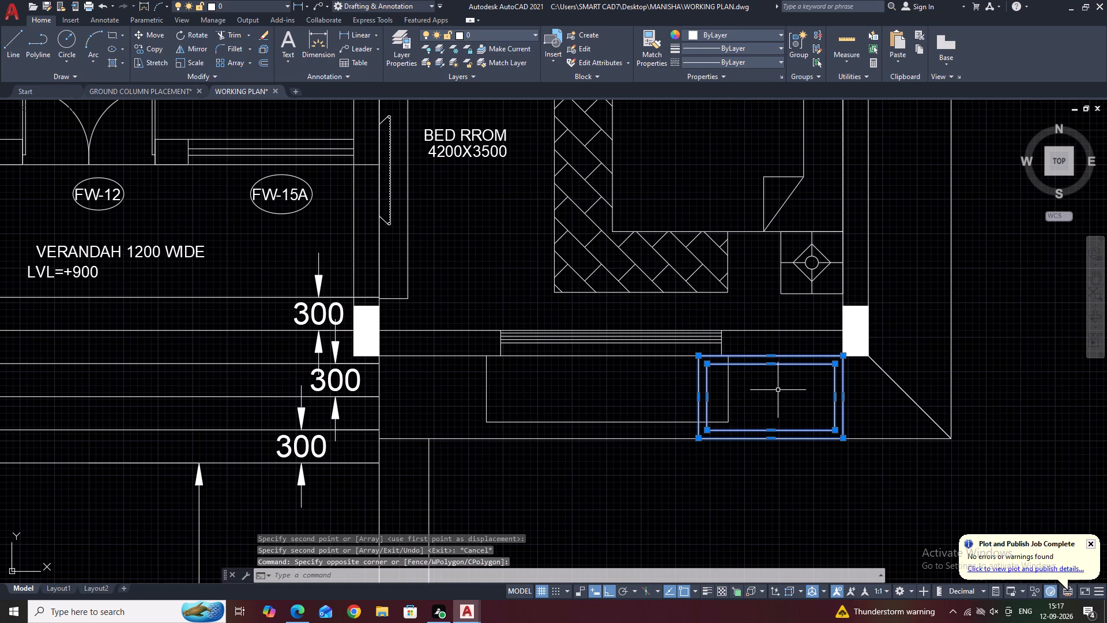
{"action": "key", "text": "m"}
{"action": "key", "text": "space"}
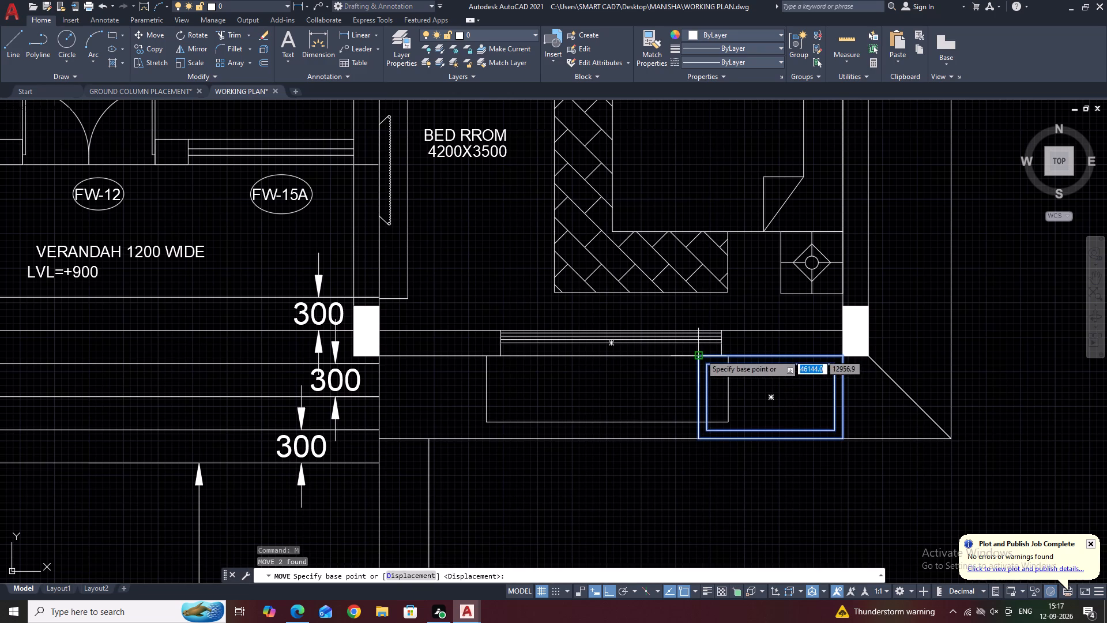
{"action": "left_click", "coordinate": [700, 354]}
{"action": "left_click", "coordinate": [376, 352]}
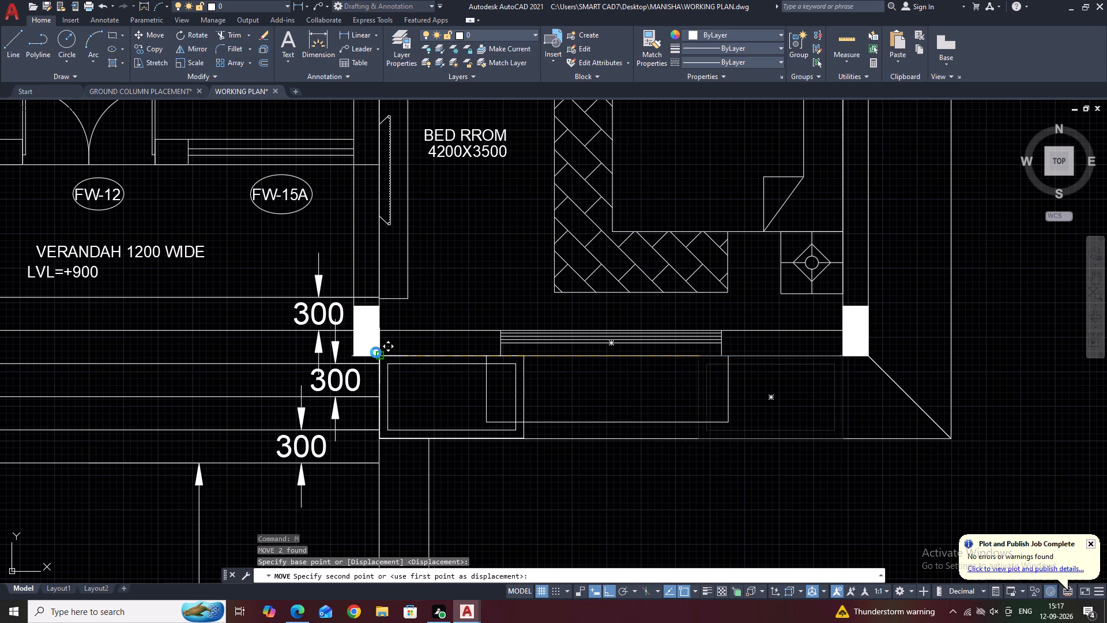
Move the southeast bedroom's south window together with its three-sided outline slightly east along the wall.
{"action": "middle_click_drag", "start_coordinate": [649, 356], "coordinate": [675, 363]}
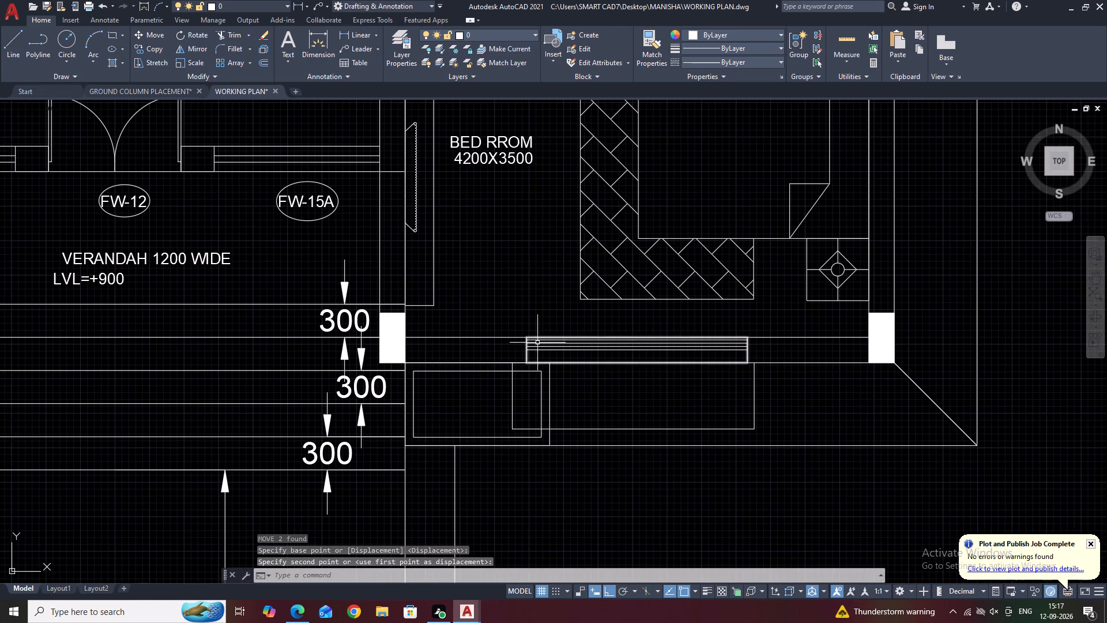
{"action": "left_click", "coordinate": [496, 316]}
{"action": "left_click", "coordinate": [762, 383]}
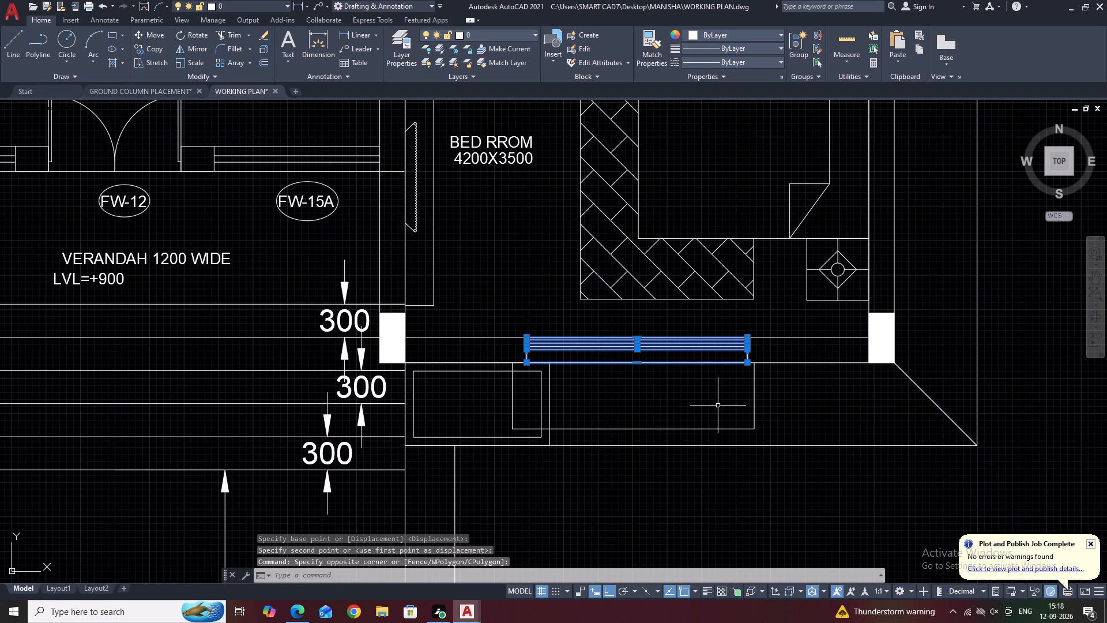
{"action": "left_click_drag", "start_coordinate": [790, 409], "coordinate": [782, 414]}
{"action": "left_click", "coordinate": [711, 431]}
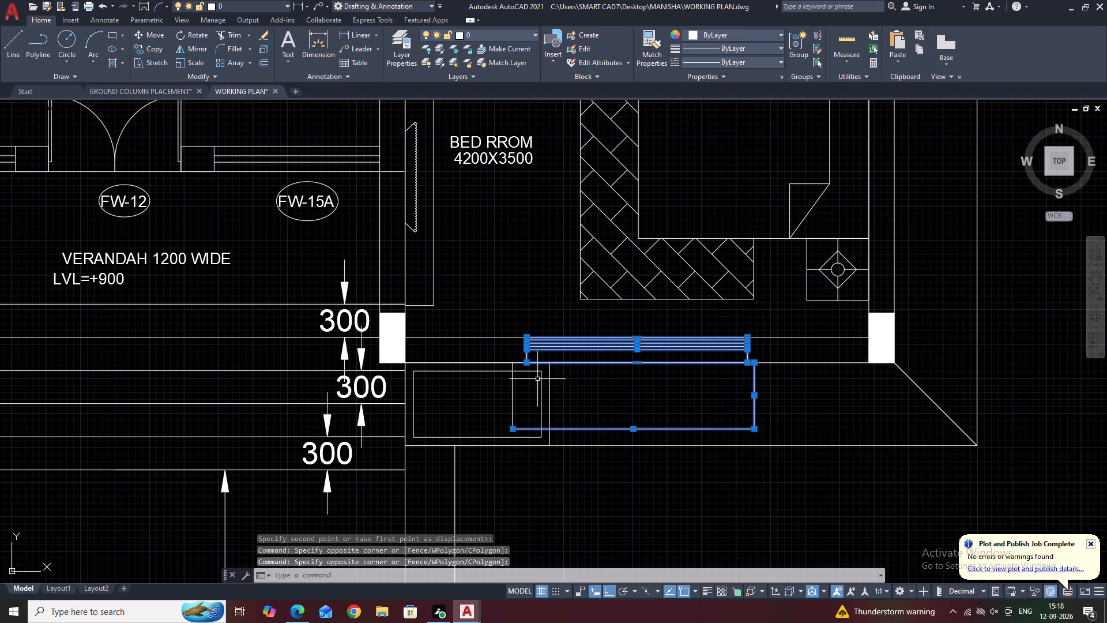
{"action": "left_click", "coordinate": [537, 379]}
{"action": "left_click", "coordinate": [513, 385]}
{"action": "left_click", "coordinate": [513, 385]}
{"action": "left_click", "coordinate": [503, 385]}
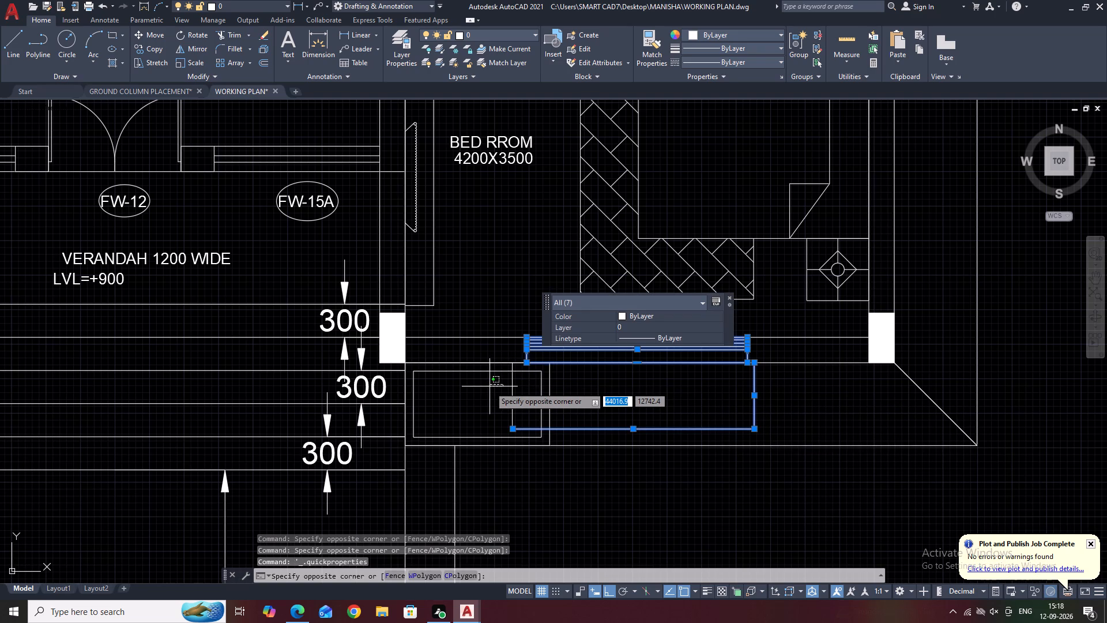
{"action": "scroll", "coordinate": [491, 388], "scroll_direction": "down", "scroll_amount": 2}
{"action": "middle_click_drag", "start_coordinate": [526, 426], "coordinate": [616, 436]}
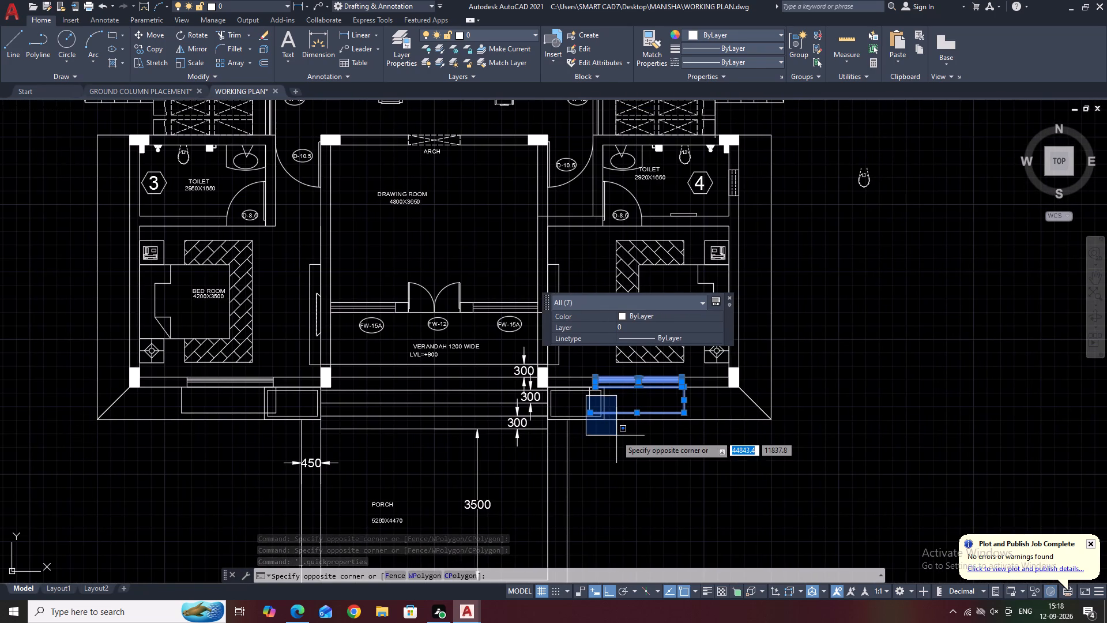
{"action": "scroll", "coordinate": [571, 408], "scroll_direction": "up", "scroll_amount": 2}
{"action": "left_click", "coordinate": [581, 404]}
{"action": "left_click", "coordinate": [624, 399]}
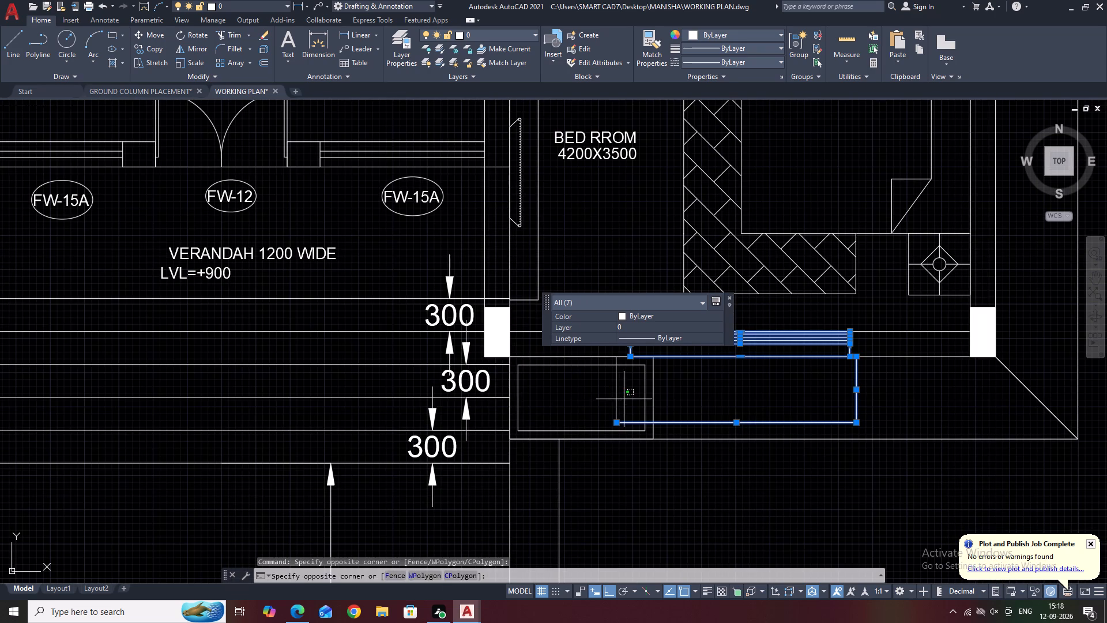
{"action": "left_click", "coordinate": [585, 408]}
{"action": "middle_click_drag", "start_coordinate": [647, 390], "coordinate": [624, 437]}
{"action": "key", "text": "m"}
{"action": "key", "text": "space"}
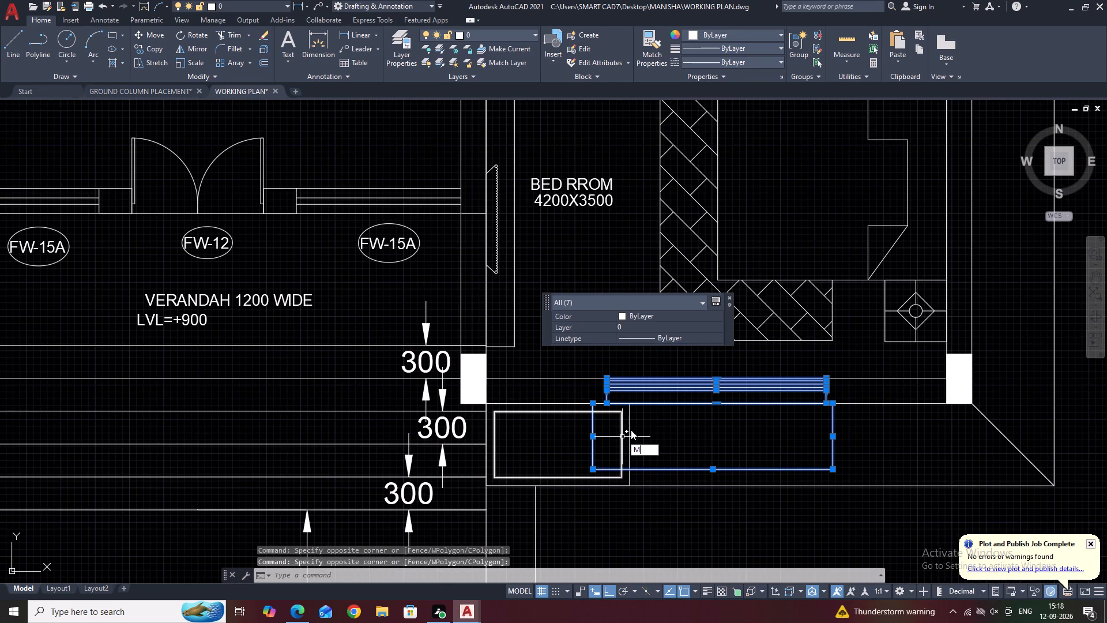
{"action": "left_click", "coordinate": [868, 426]}
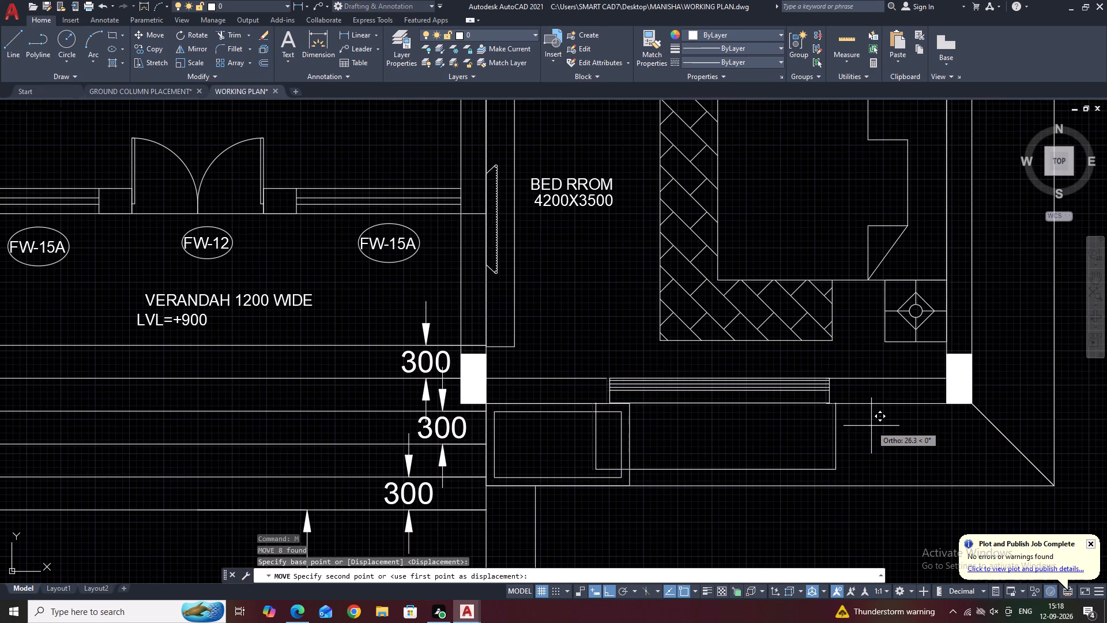
{"action": "left_click", "coordinate": [875, 426]}
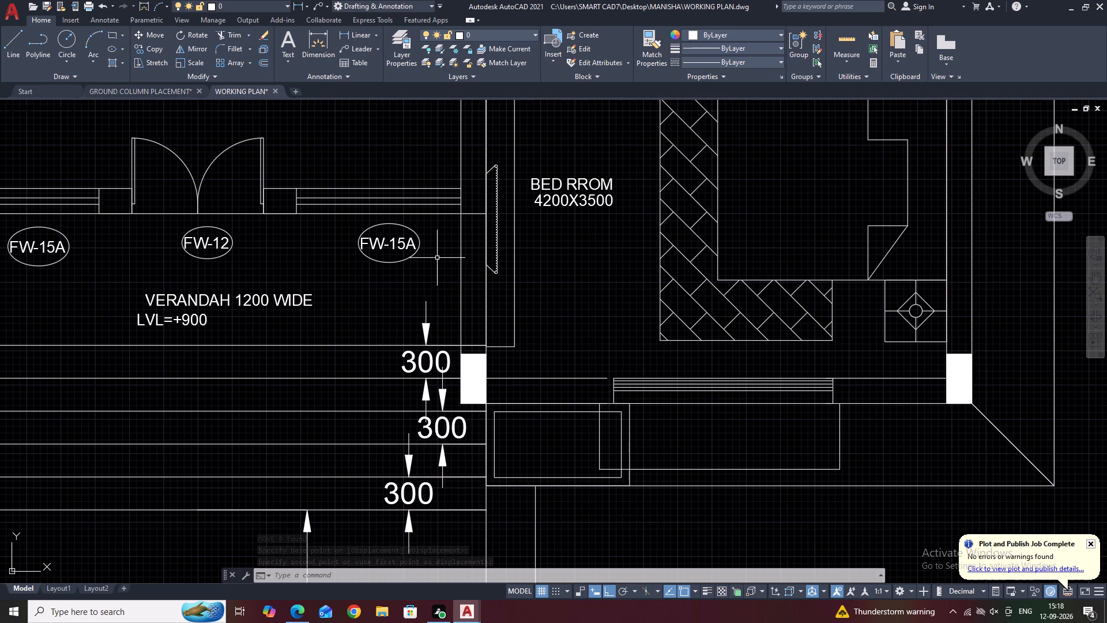
Copy the FW-20 window tag from the northwest bedroom's window into the window outline south of the southwest bedroom.
{"action": "scroll", "coordinate": [517, 346], "scroll_direction": "down", "scroll_amount": 2}
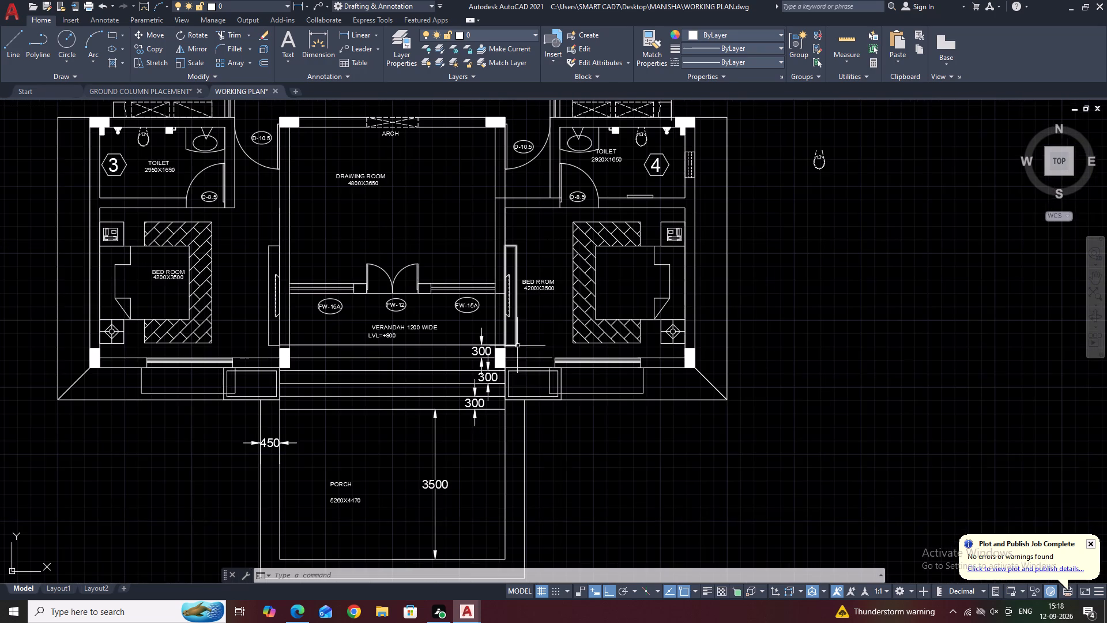
{"action": "middle_click_drag", "start_coordinate": [455, 262], "coordinate": [476, 304]}
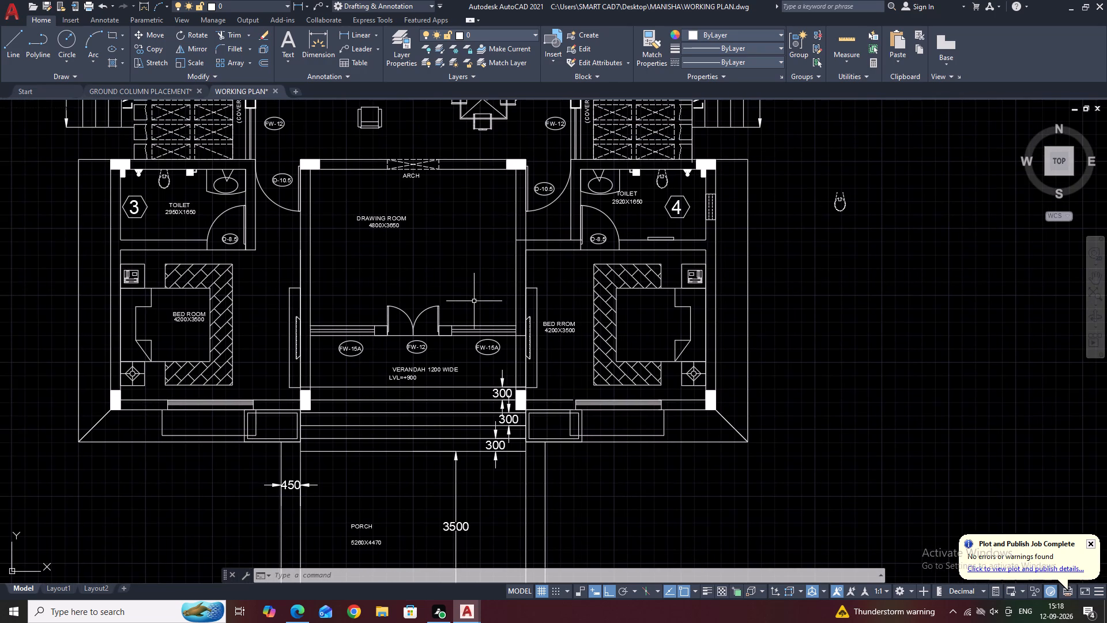
{"action": "middle_click_drag", "start_coordinate": [451, 213], "coordinate": [492, 311]}
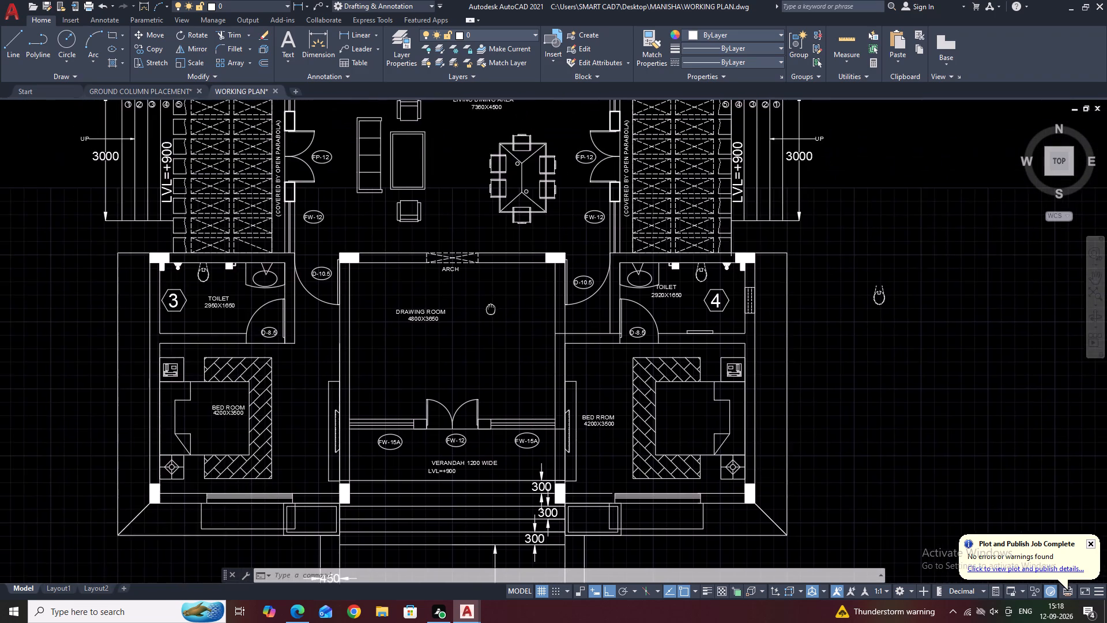
{"action": "middle_click_drag", "start_coordinate": [492, 311], "coordinate": [521, 412]}
{"action": "middle_click_drag", "start_coordinate": [465, 166], "coordinate": [502, 355]}
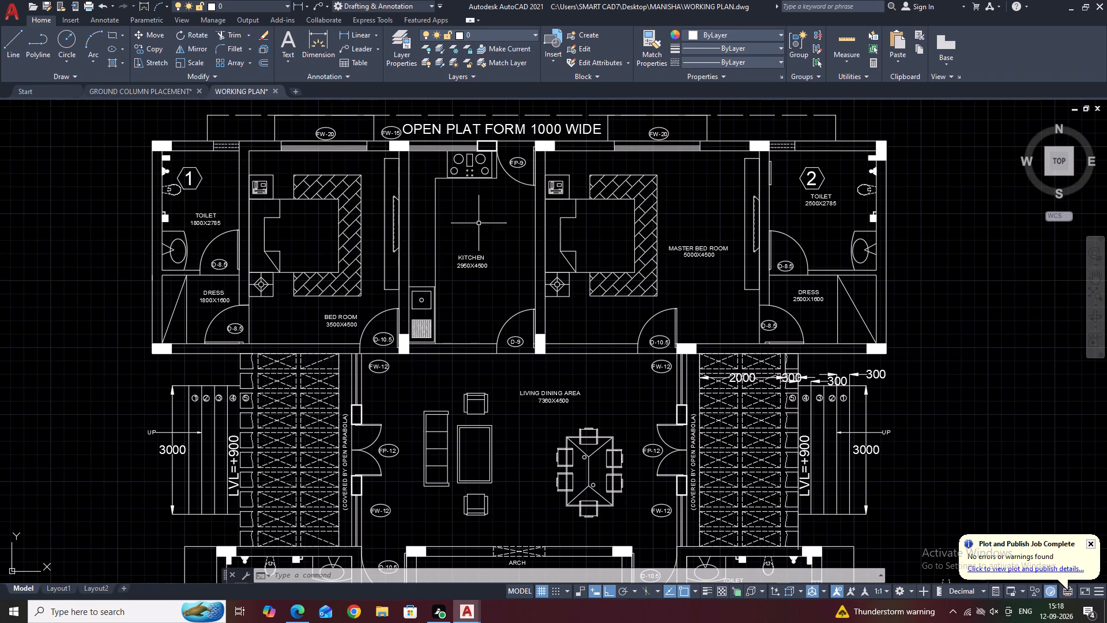
{"action": "scroll", "coordinate": [327, 131], "scroll_direction": "up", "scroll_amount": 3}
{"action": "left_click", "coordinate": [335, 112]}
{"action": "left_click", "coordinate": [291, 155]}
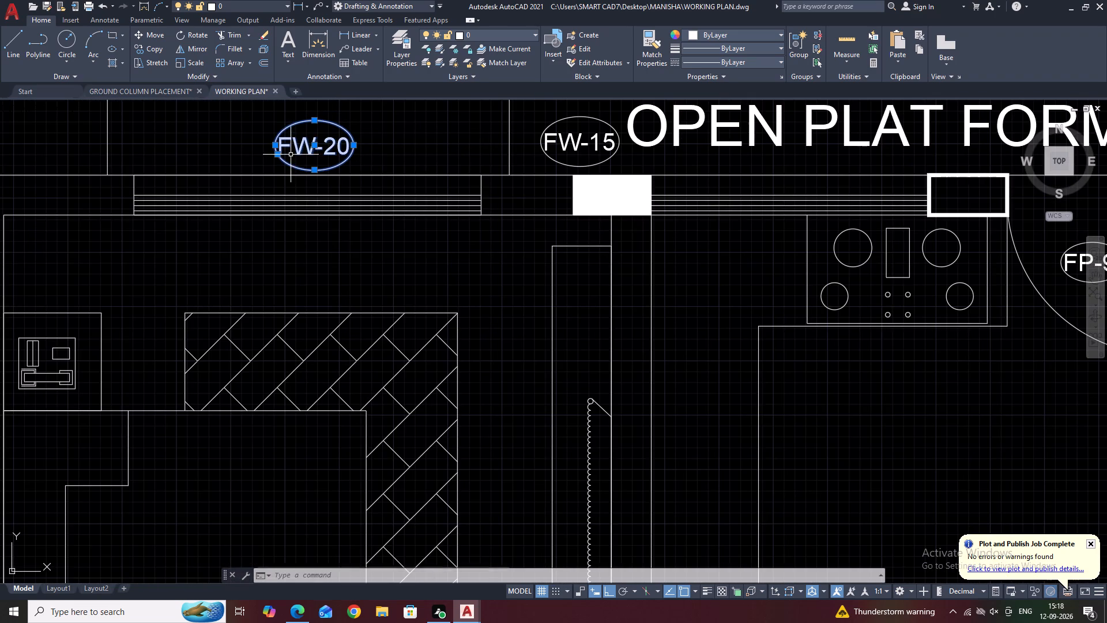
{"action": "left_click", "coordinate": [157, 46]}
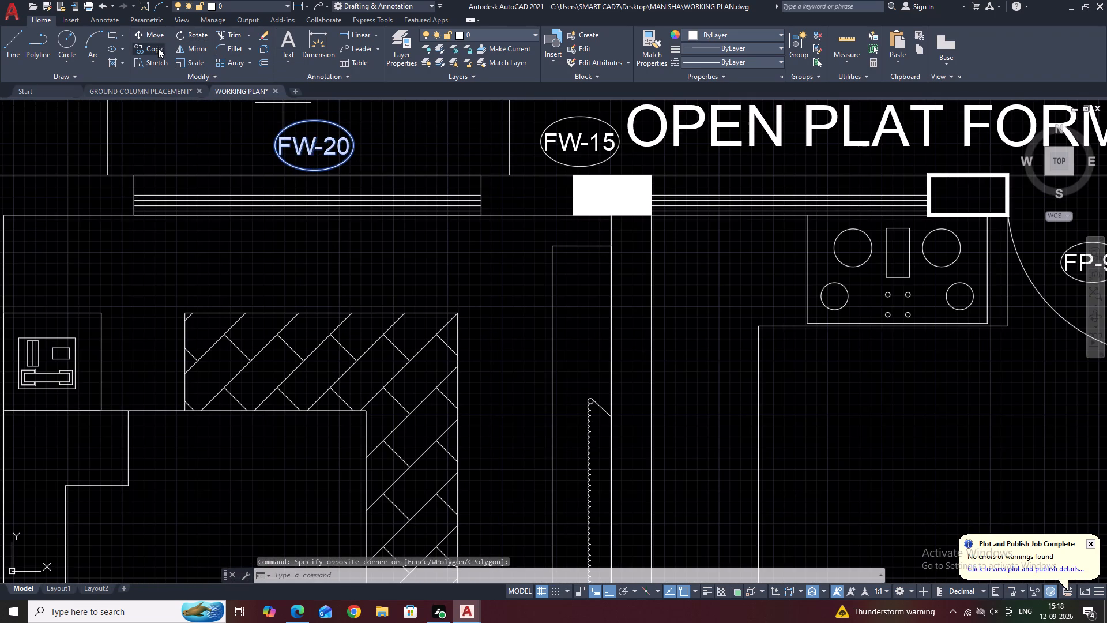
{"action": "left_click", "coordinate": [316, 147]}
{"action": "scroll", "coordinate": [315, 147], "scroll_direction": "down", "scroll_amount": 8}
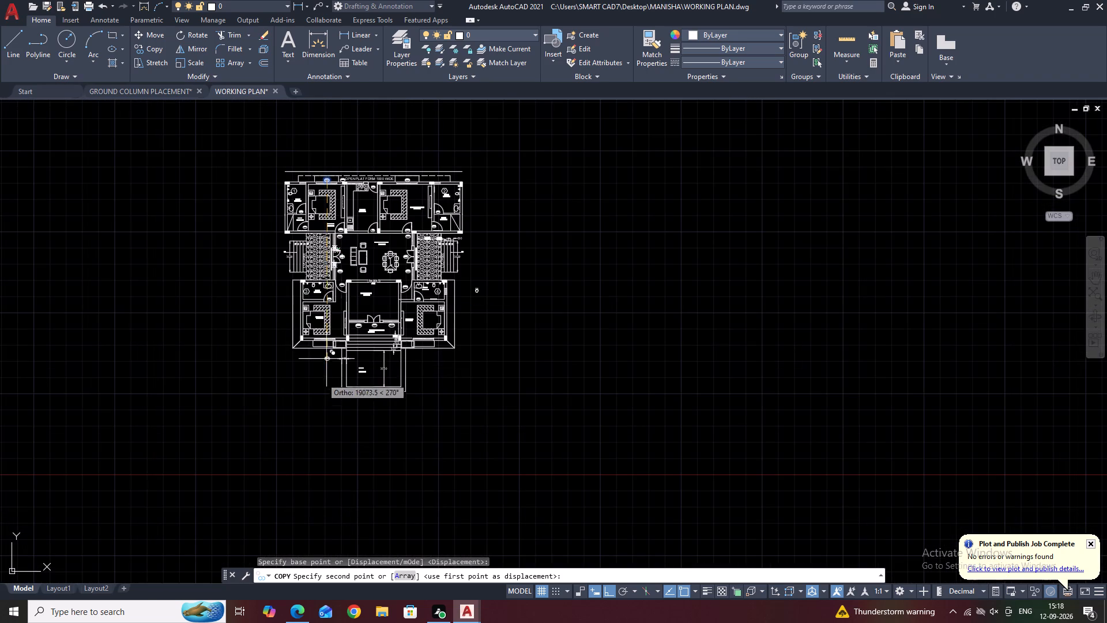
{"action": "scroll", "coordinate": [323, 357], "scroll_direction": "up", "scroll_amount": 5}
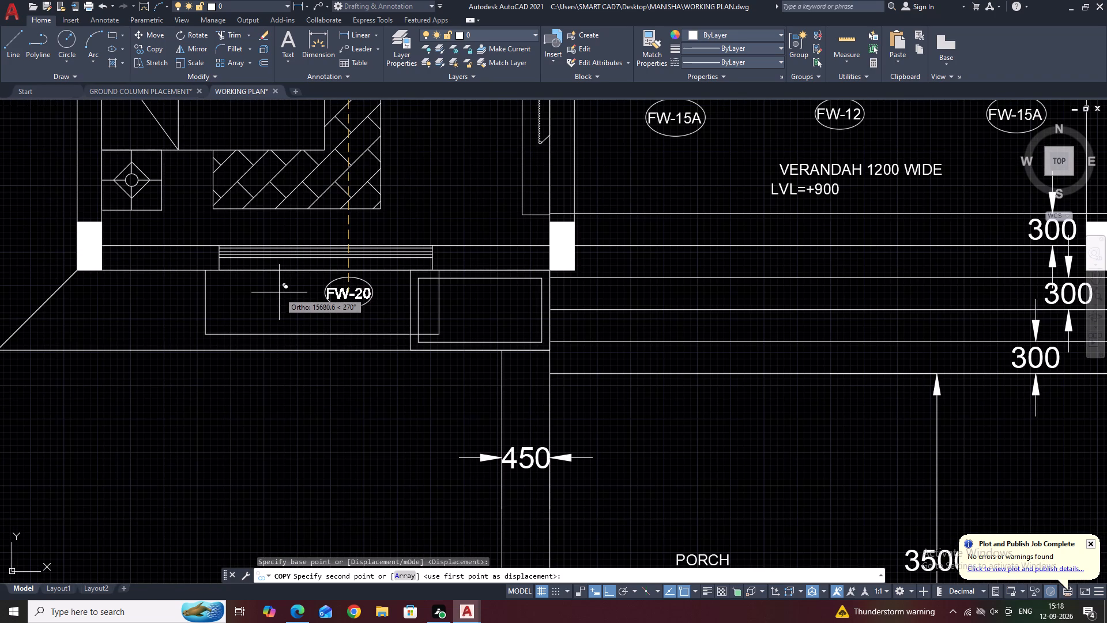
{"action": "key", "text": "F8"}
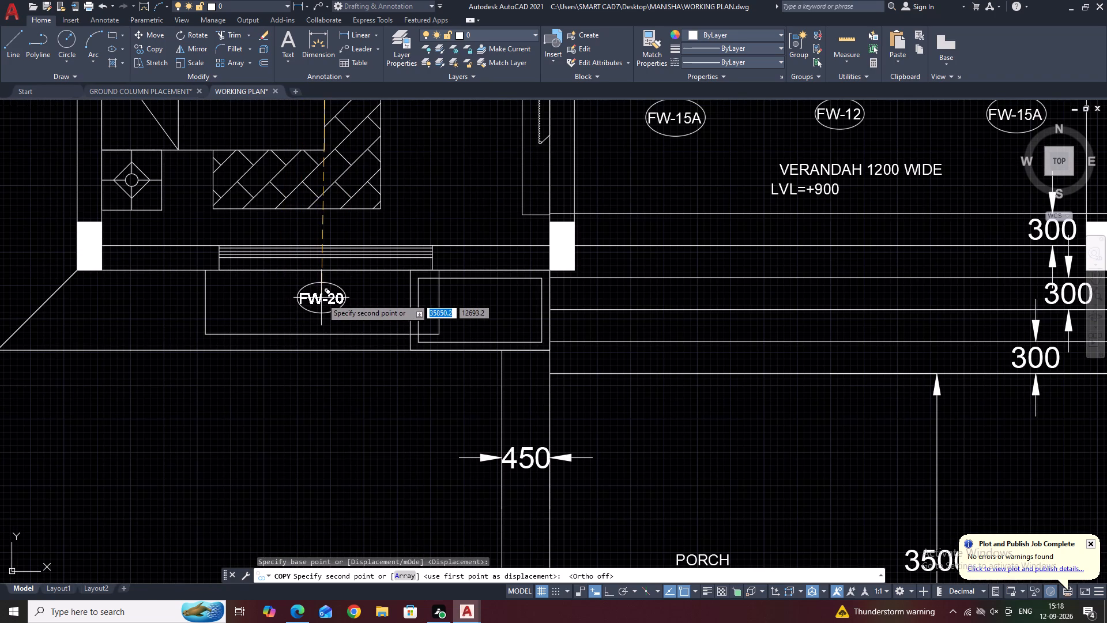
{"action": "left_click", "coordinate": [322, 298]}
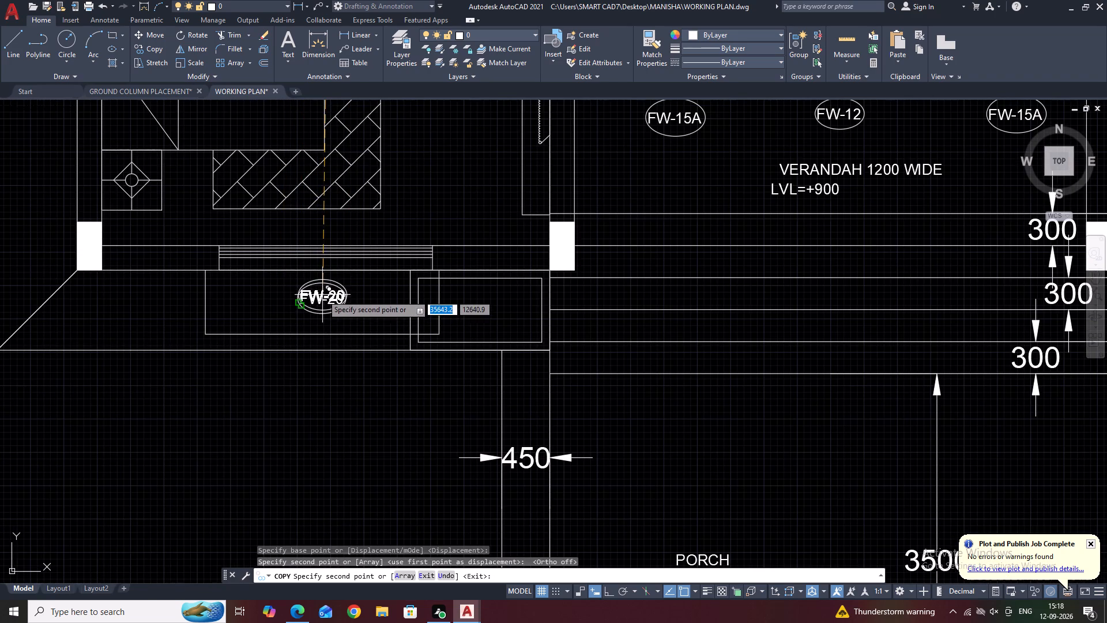
Place another copy of the FW-20 tag inside the window outline south of the southeast bedroom.
{"action": "scroll", "coordinate": [324, 296], "scroll_direction": "down", "scroll_amount": 1}
{"action": "middle_click_drag", "start_coordinate": [566, 328], "coordinate": [223, 291]}
{"action": "scroll", "coordinate": [618, 265], "scroll_direction": "up", "scroll_amount": 2}
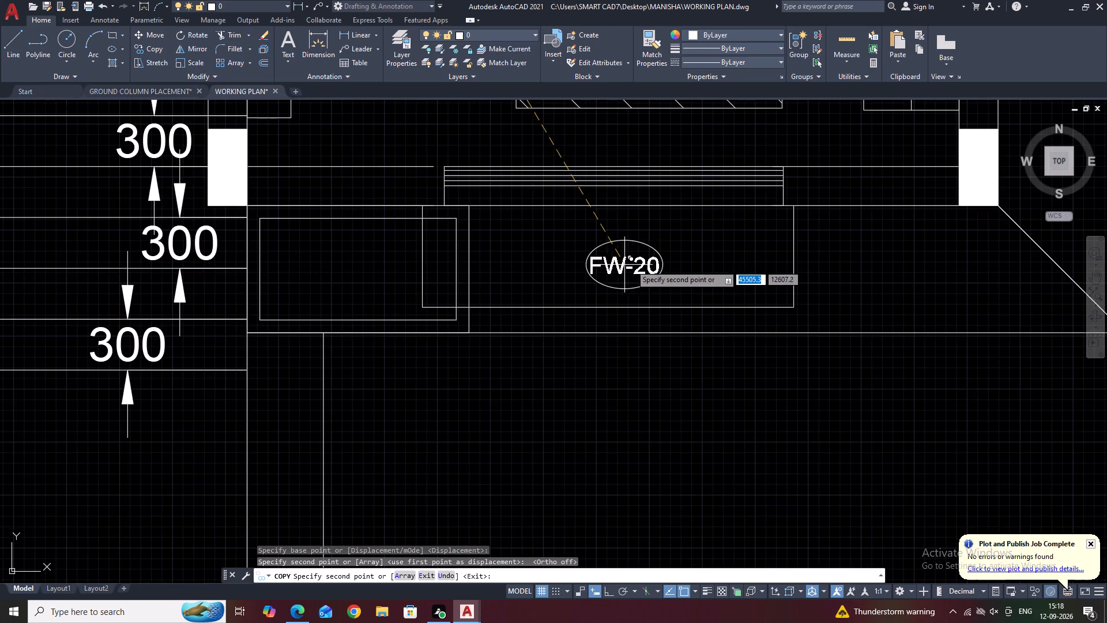
{"action": "left_click", "coordinate": [622, 255]}
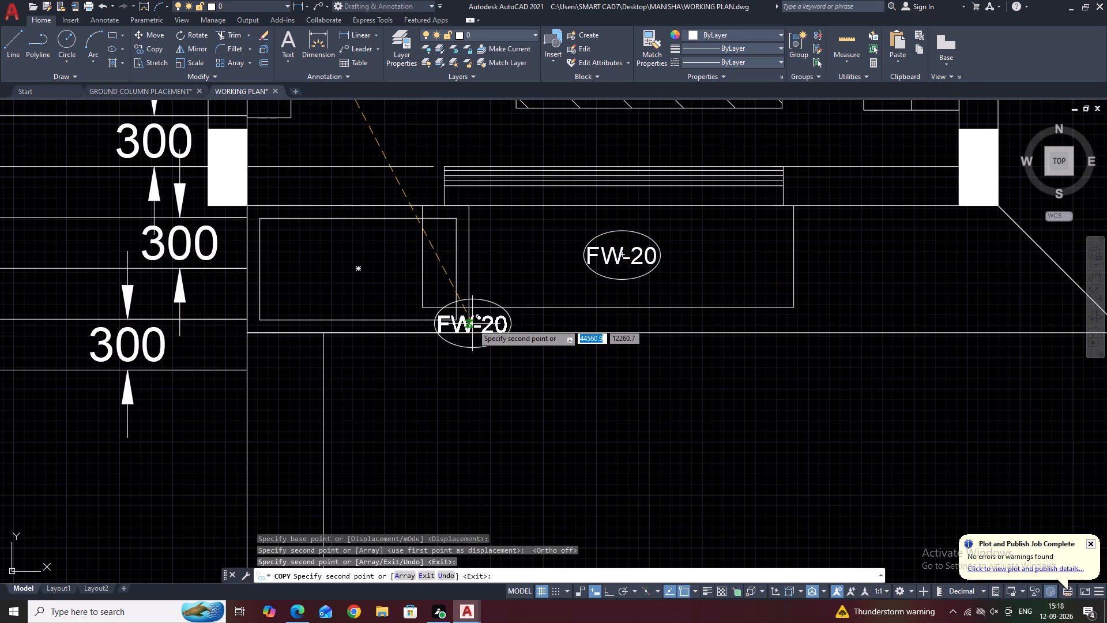
{"action": "key", "text": "Escape"}
Add a vertical linear dimension for the depth of the strip between the southeast bedroom's outer wall and the outer south line.
{"action": "scroll", "coordinate": [637, 297], "scroll_direction": "down", "scroll_amount": 2}
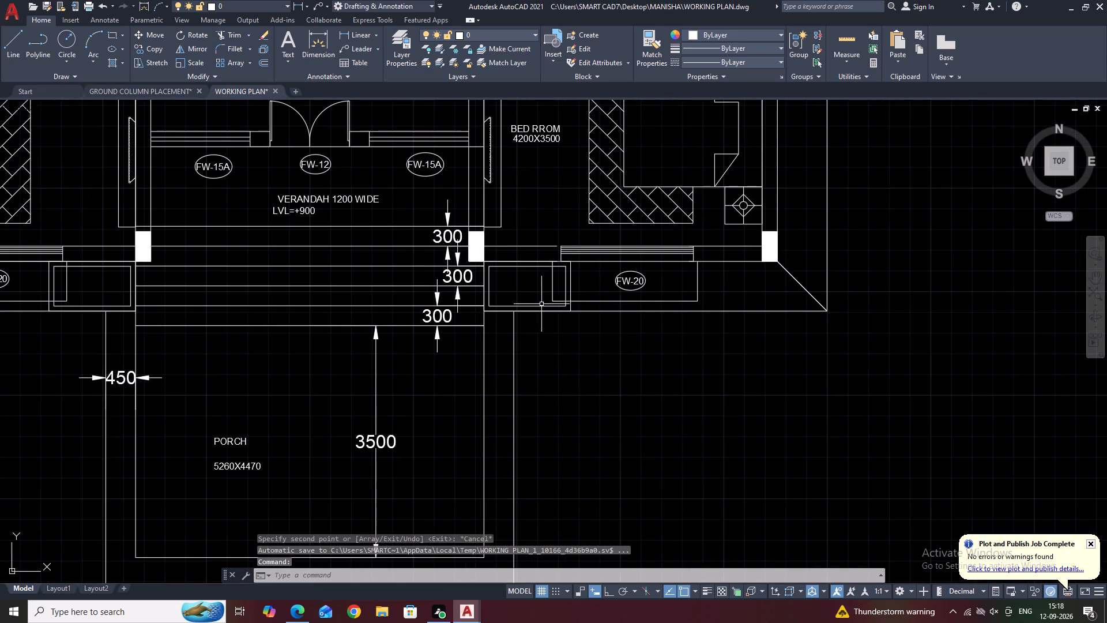
{"action": "middle_click_drag", "start_coordinate": [480, 317], "coordinate": [451, 347]}
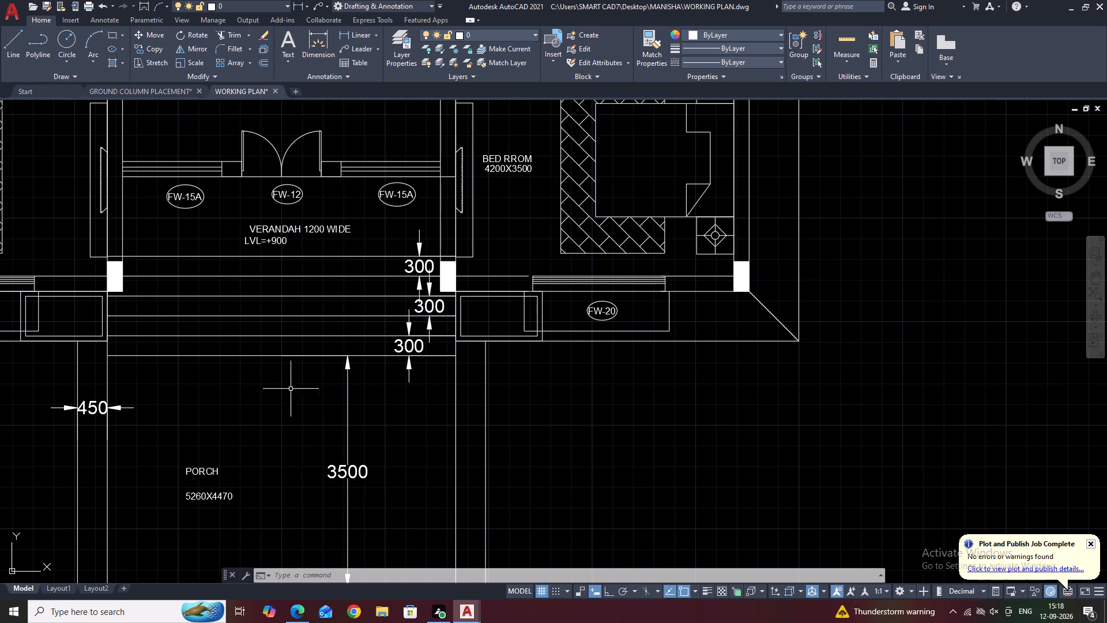
{"action": "middle_click_drag", "start_coordinate": [263, 422], "coordinate": [185, 489]}
{"action": "scroll", "coordinate": [465, 475], "scroll_direction": "down", "scroll_amount": 1}
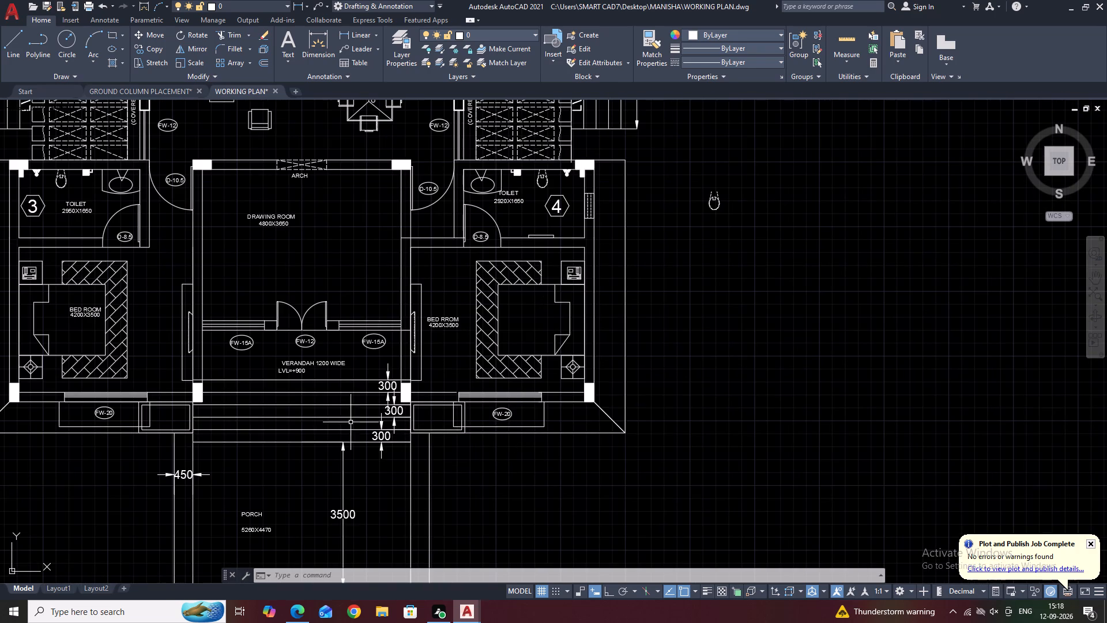
{"action": "left_click", "coordinate": [349, 31]}
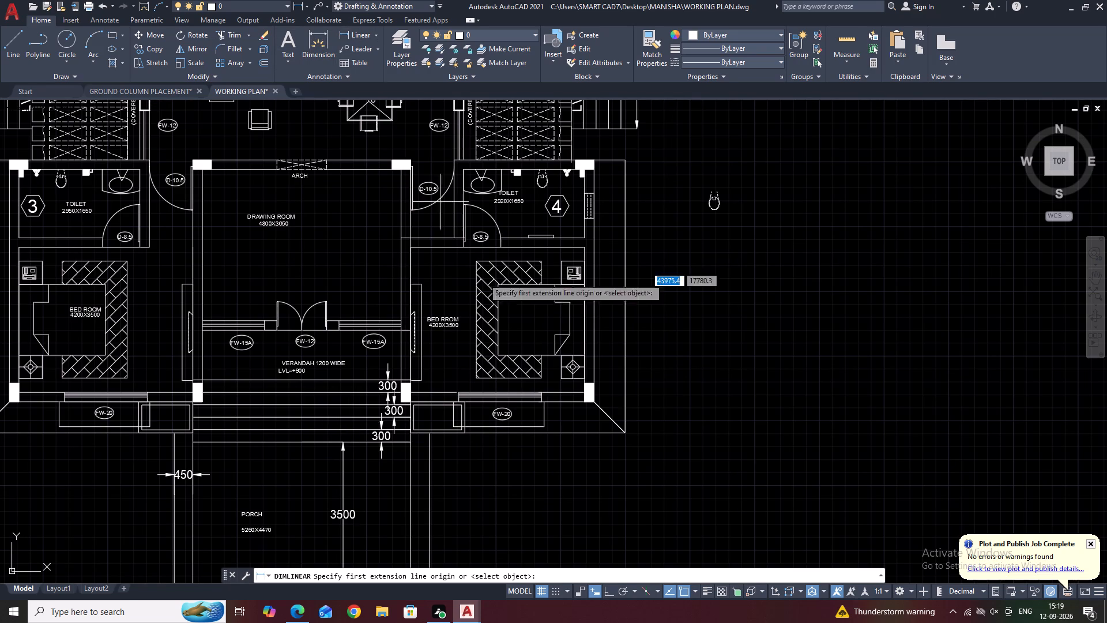
{"action": "scroll", "coordinate": [564, 403], "scroll_direction": "up", "scroll_amount": 2}
{"action": "left_click", "coordinate": [566, 401]}
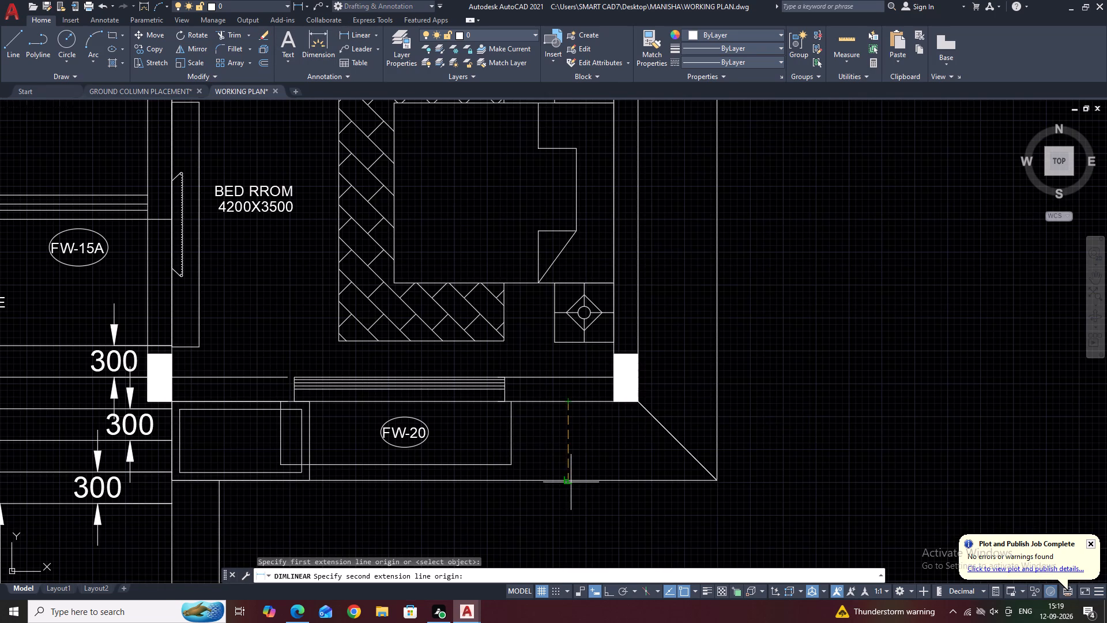
{"action": "left_click", "coordinate": [571, 482]}
{"action": "left_click", "coordinate": [572, 481]}
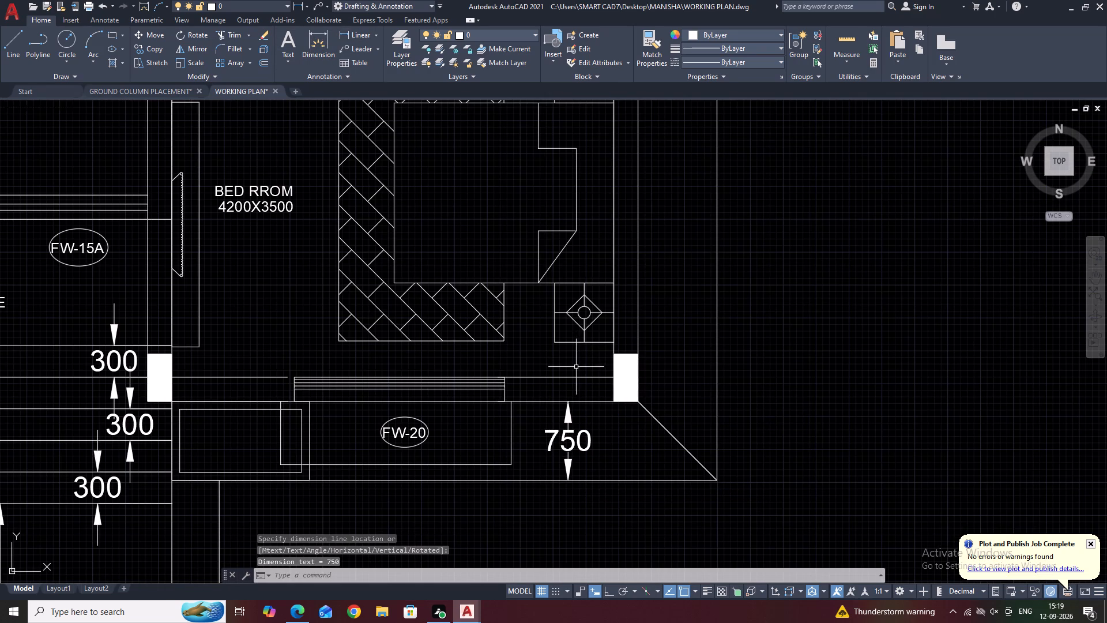
Set the linetype of the south, east and north outer lines around the southeast bedroom and toilet 4 to ACAD_ISO02W100.
{"action": "left_click", "coordinate": [732, 395]}
{"action": "left_click_drag", "start_coordinate": [703, 365], "coordinate": [693, 338]}
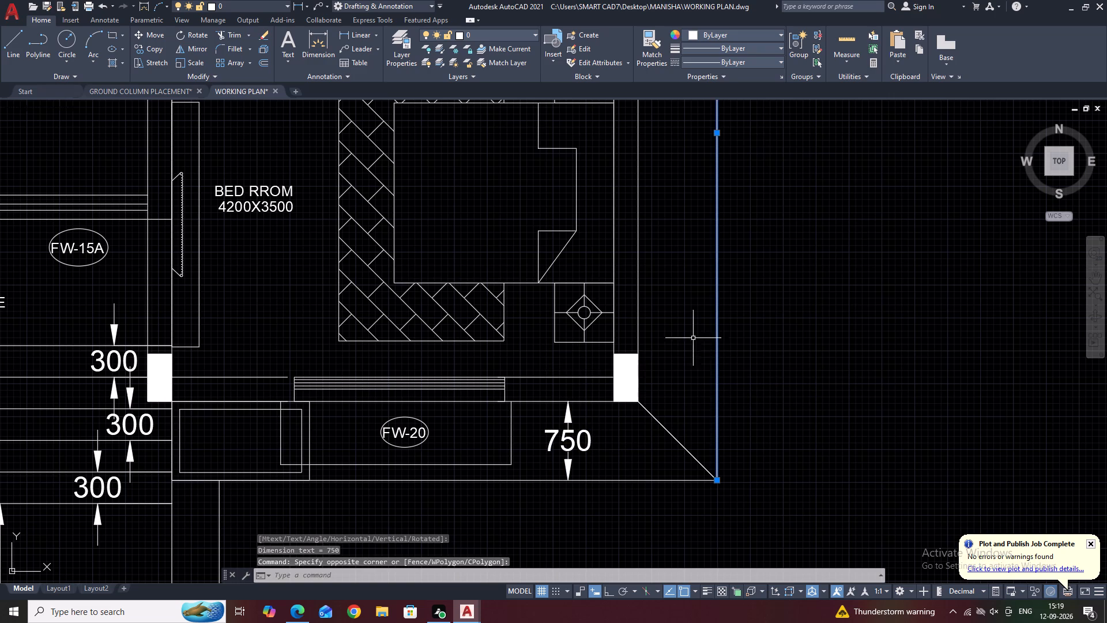
{"action": "left_click", "coordinate": [665, 490]}
{"action": "left_click", "coordinate": [654, 477]}
{"action": "scroll", "coordinate": [605, 260], "scroll_direction": "down", "scroll_amount": 2}
{"action": "middle_click_drag", "start_coordinate": [611, 291], "coordinate": [614, 302]}
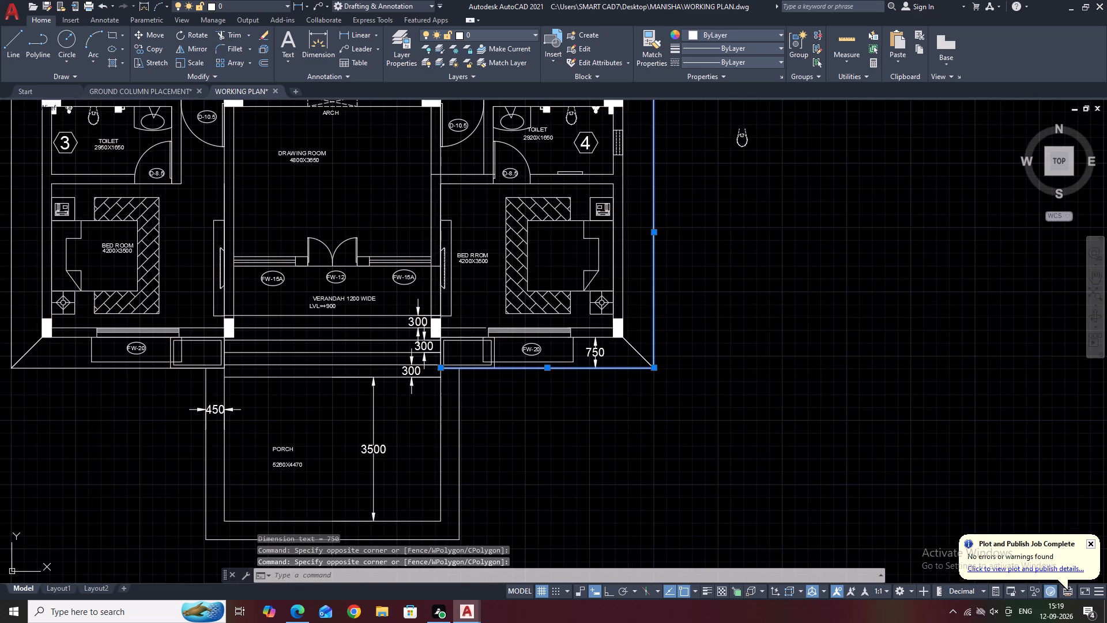
{"action": "scroll", "coordinate": [634, 264], "scroll_direction": "down", "scroll_amount": 2}
{"action": "middle_click_drag", "start_coordinate": [646, 201], "coordinate": [652, 227]}
{"action": "scroll", "coordinate": [630, 227], "scroll_direction": "up", "scroll_amount": 5}
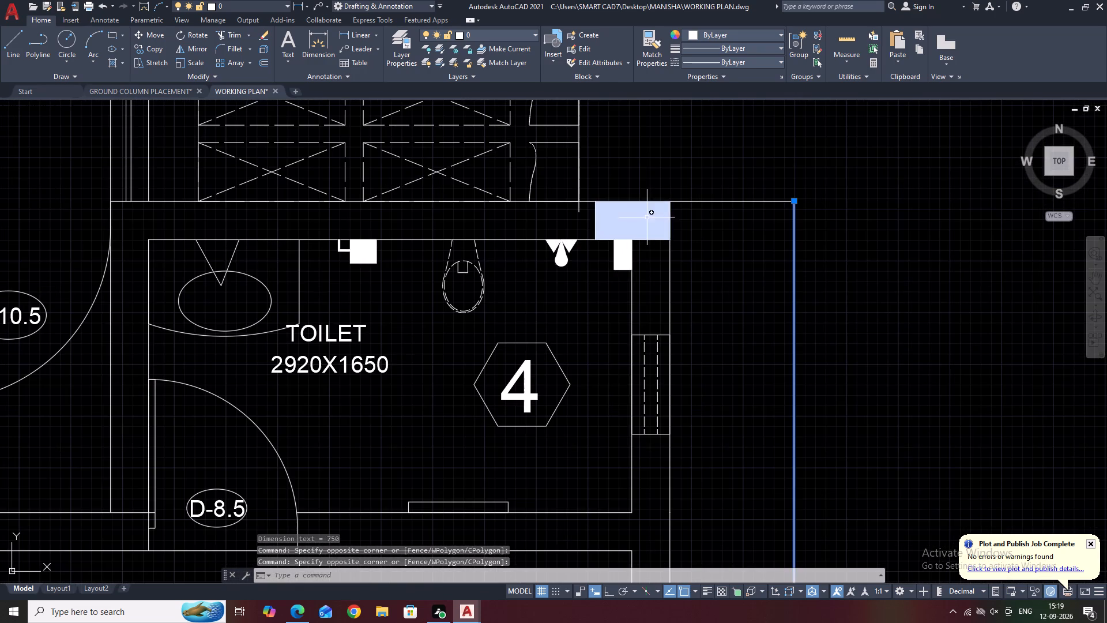
{"action": "left_click_drag", "start_coordinate": [722, 236], "coordinate": [718, 213]}
{"action": "left_click", "coordinate": [702, 171]}
{"action": "left_click", "coordinate": [734, 60]}
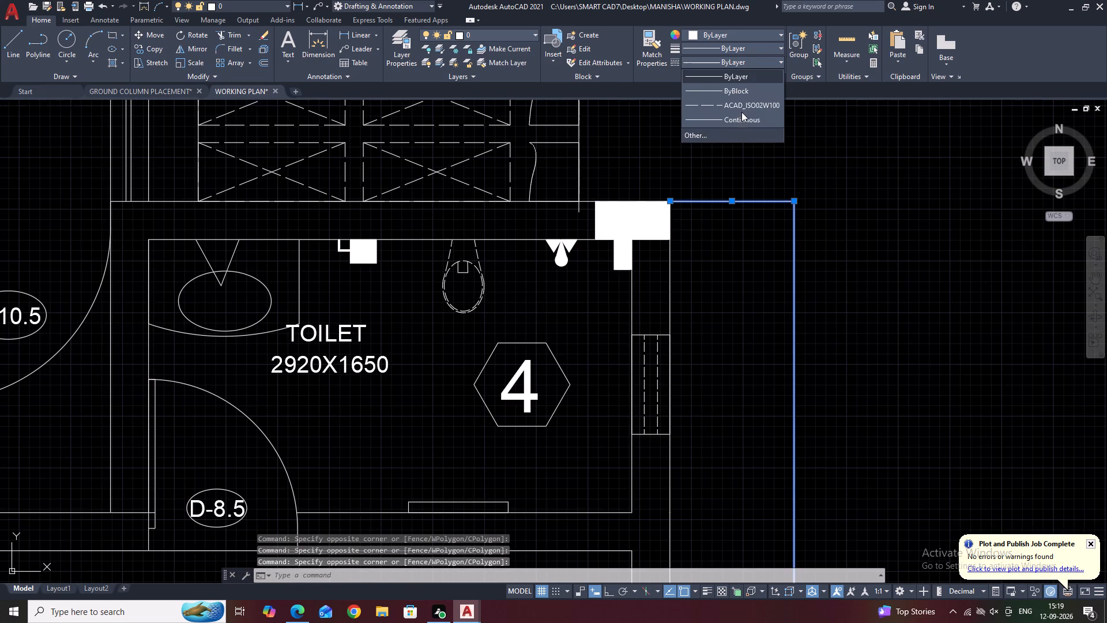
{"action": "left_click", "coordinate": [740, 99]}
{"action": "scroll", "coordinate": [754, 206], "scroll_direction": "down", "scroll_amount": 3}
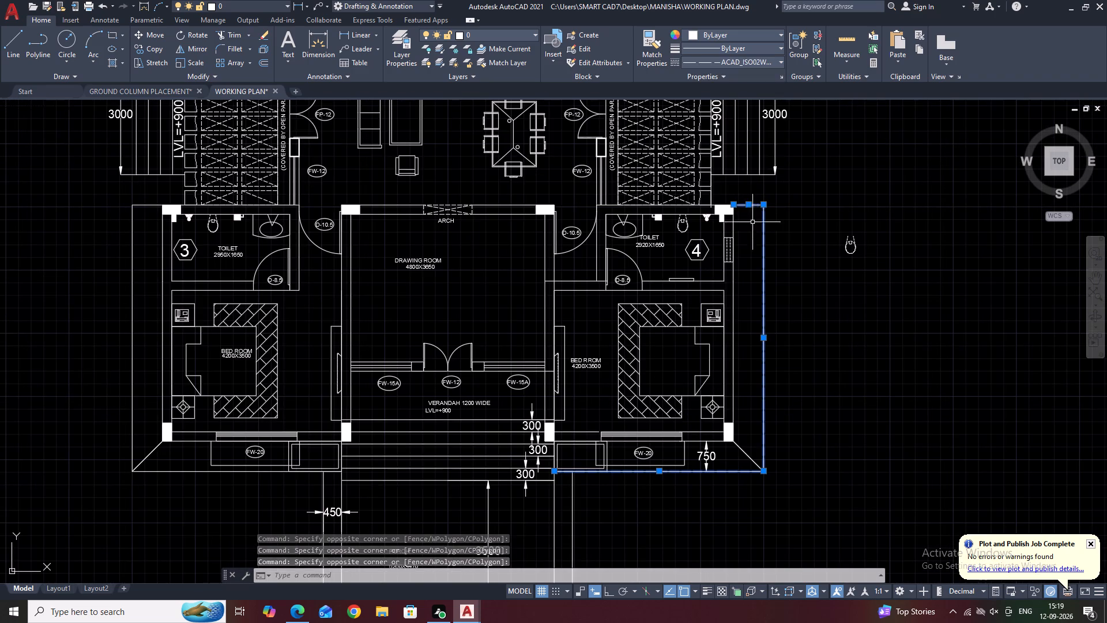
{"action": "right_click", "coordinate": [480, 265]}
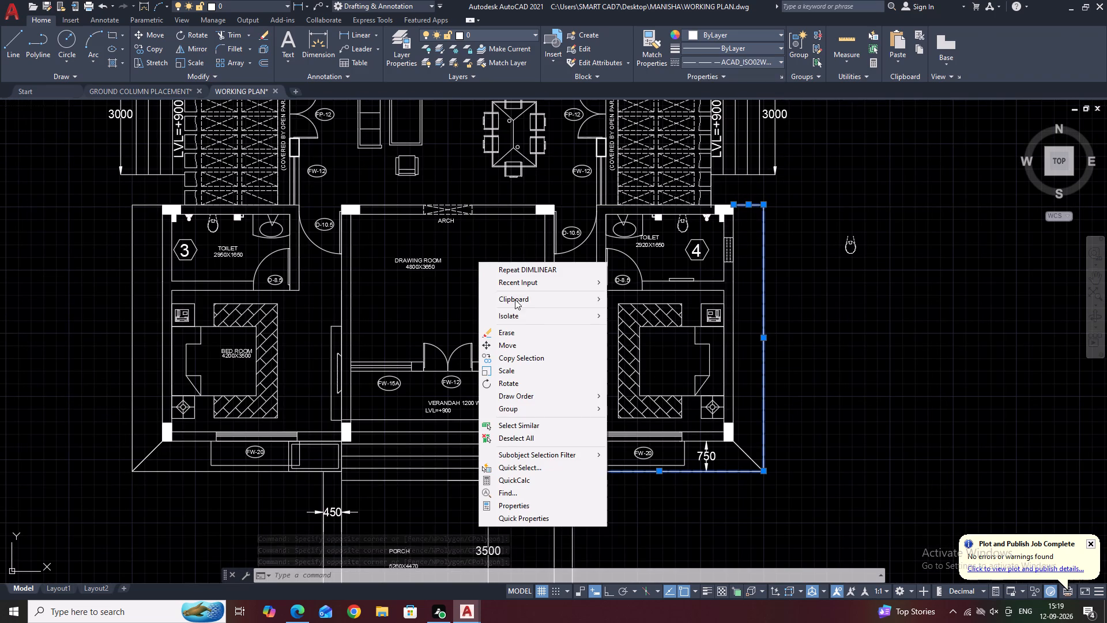
{"action": "left_click", "coordinate": [530, 438]}
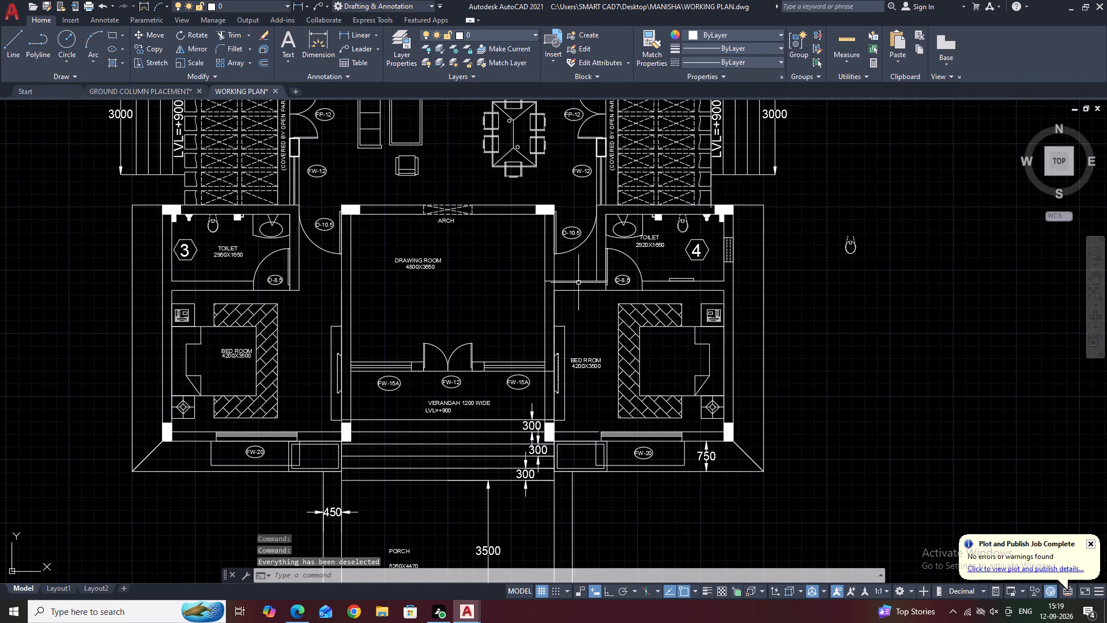
Match the dashed arch line's properties onto the east, north and south outer lines around the southeast bedroom and toilet 4.
{"action": "type", "text": "MA"}
{"action": "key", "text": "space"}
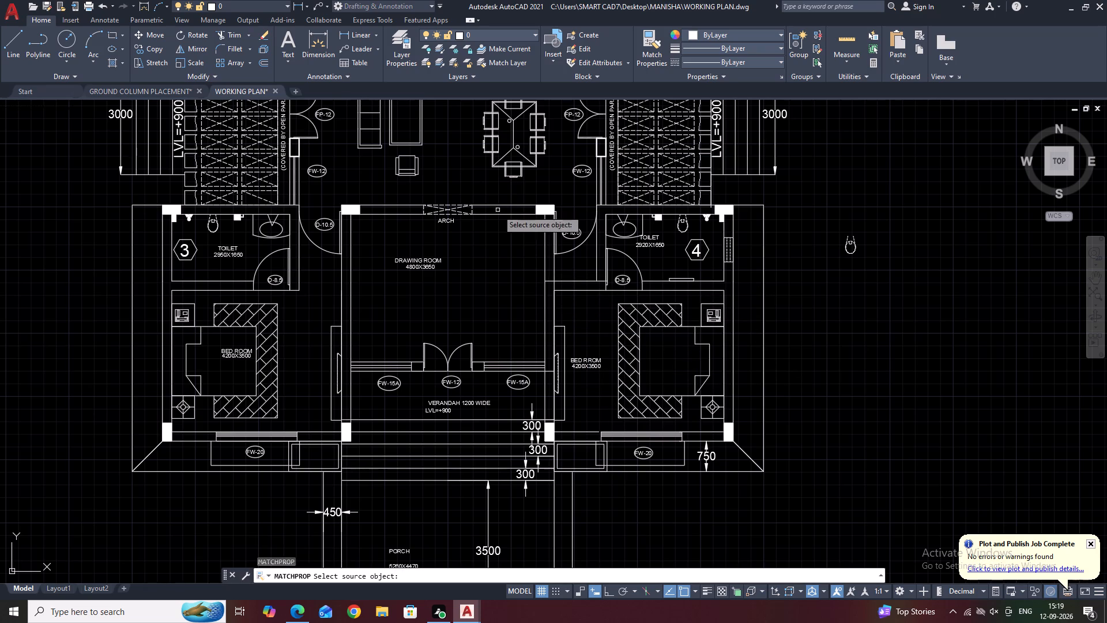
{"action": "left_click", "coordinate": [451, 211]}
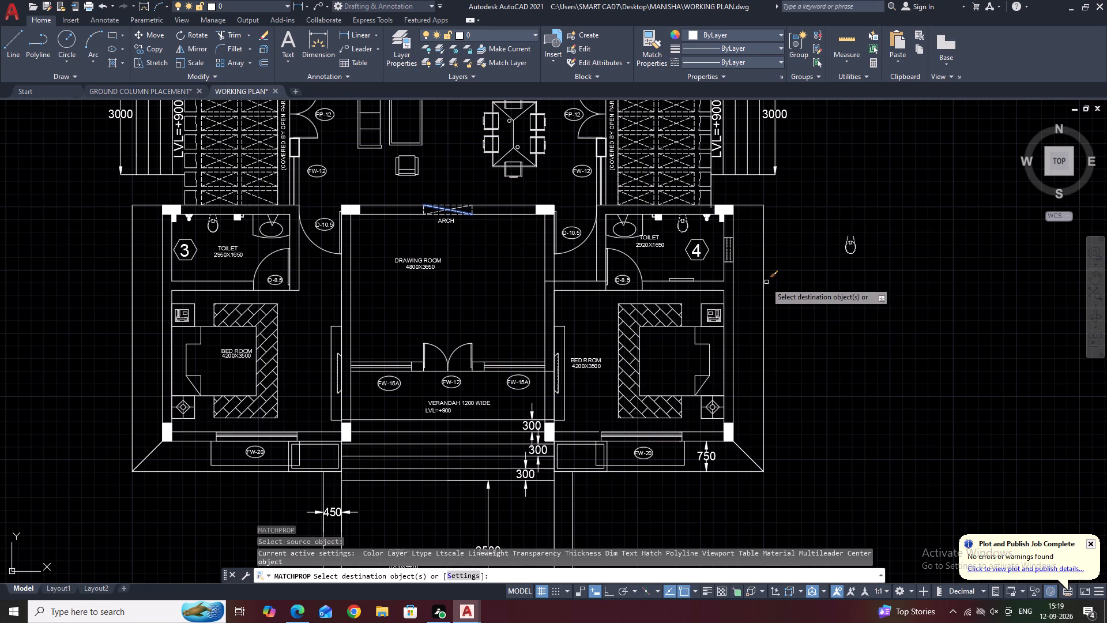
{"action": "left_click", "coordinate": [766, 282]}
{"action": "left_click", "coordinate": [762, 280]}
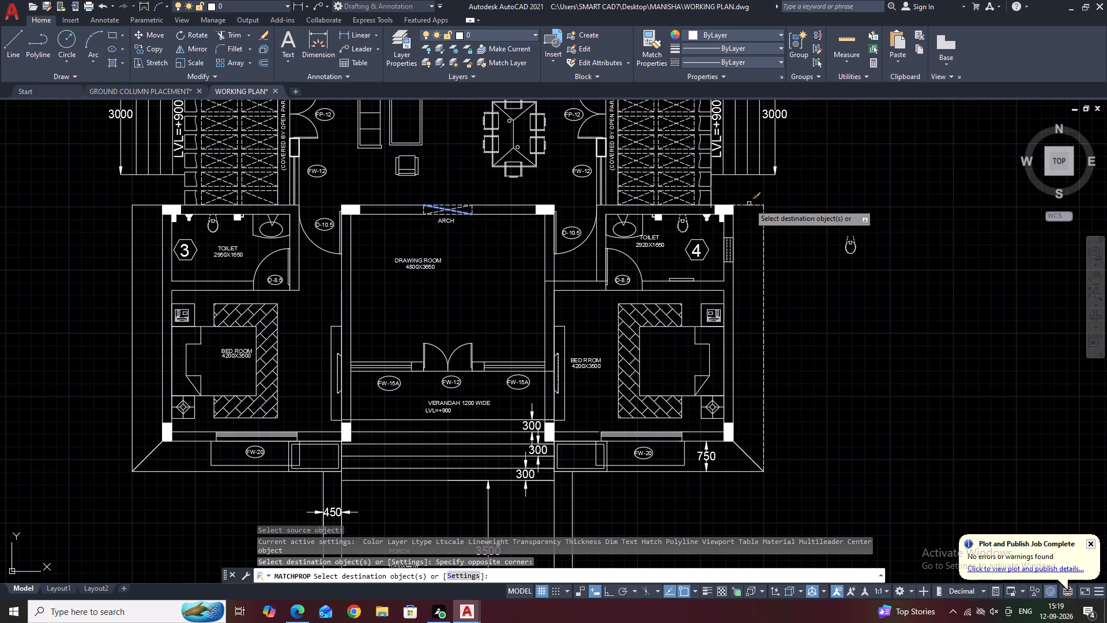
{"action": "left_click", "coordinate": [749, 204]}
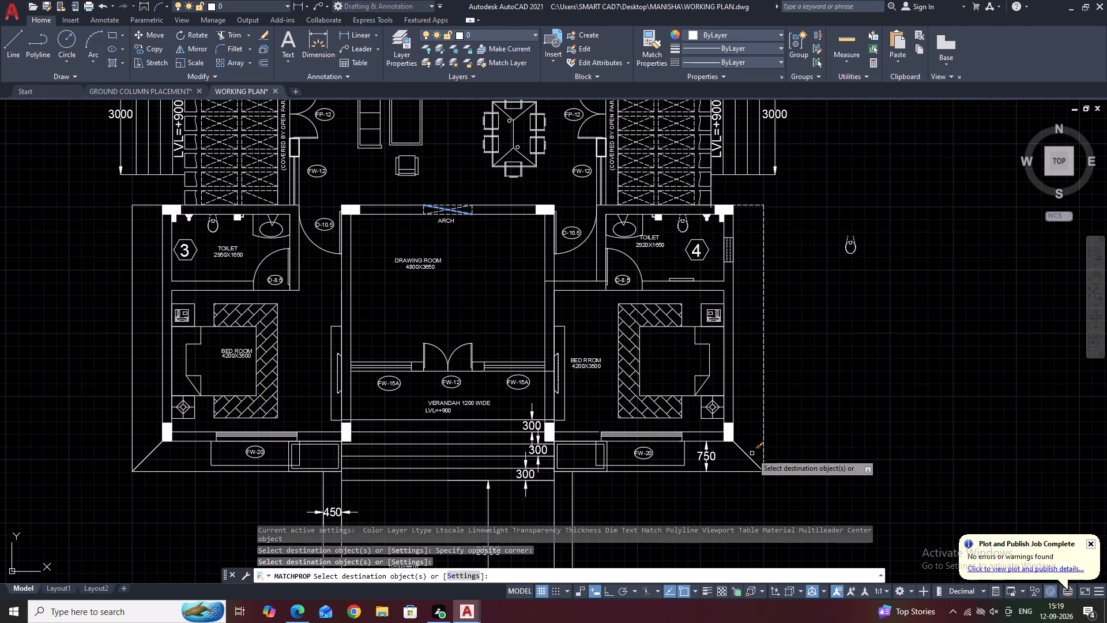
{"action": "middle_click_drag", "start_coordinate": [759, 434], "coordinate": [771, 345]}
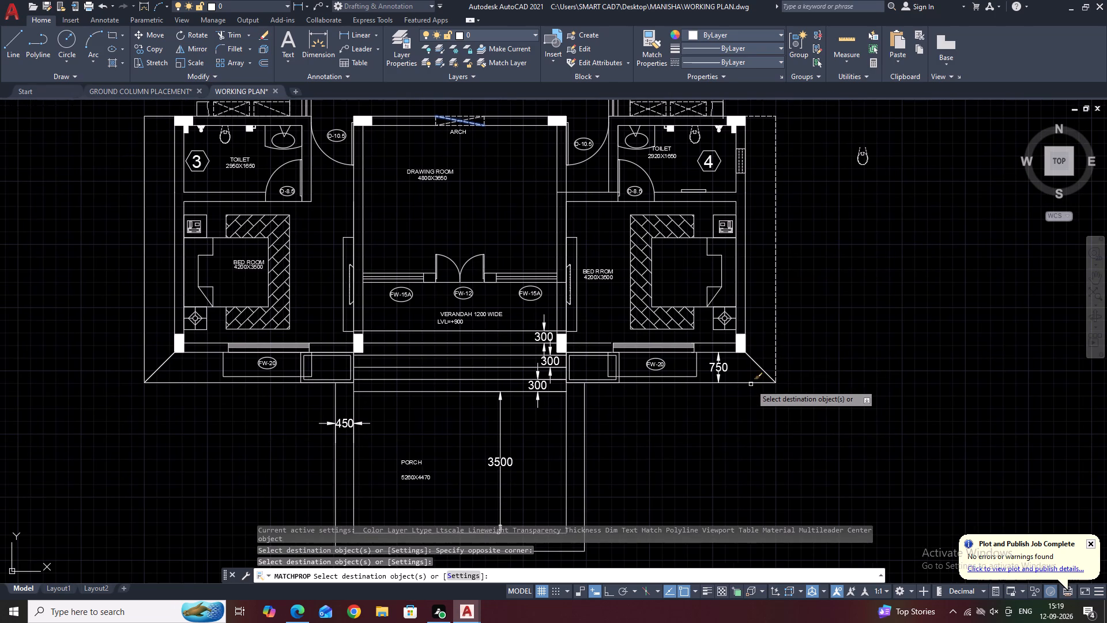
{"action": "left_click", "coordinate": [750, 384]}
{"action": "right_click", "coordinate": [743, 390]}
{"action": "left_click", "coordinate": [774, 412]}
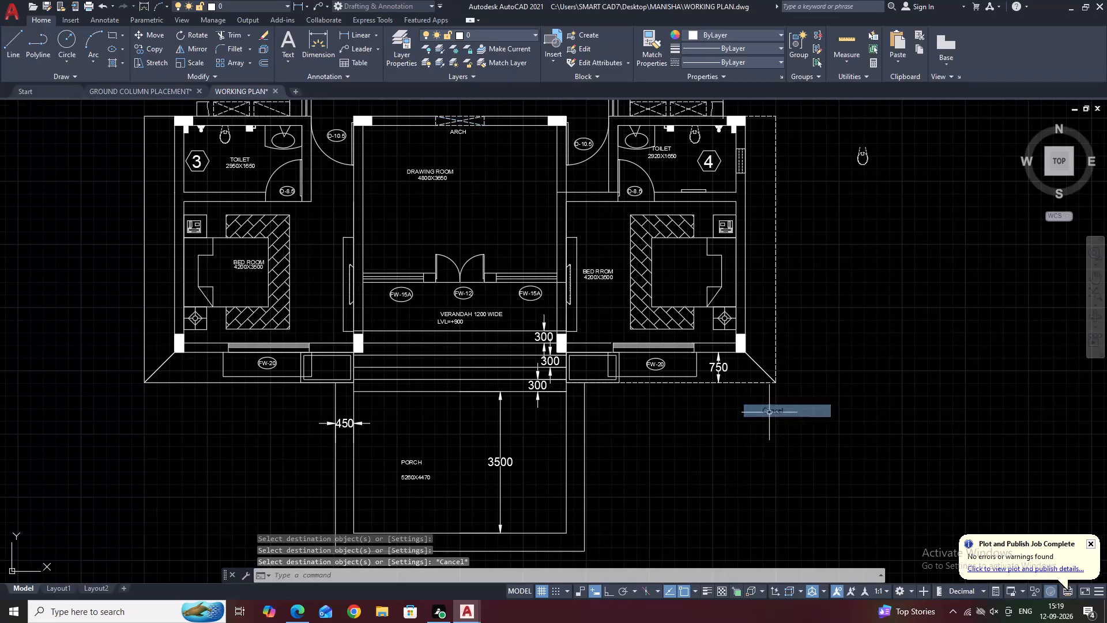
Mirror the southeast block's dashed outer lines and corner diagonal about the verandah's vertical centreline to the west side, keeping the source objects.
{"action": "middle_click_drag", "start_coordinate": [769, 318], "coordinate": [748, 396]}
{"action": "middle_click_drag", "start_coordinate": [650, 366], "coordinate": [651, 421]}
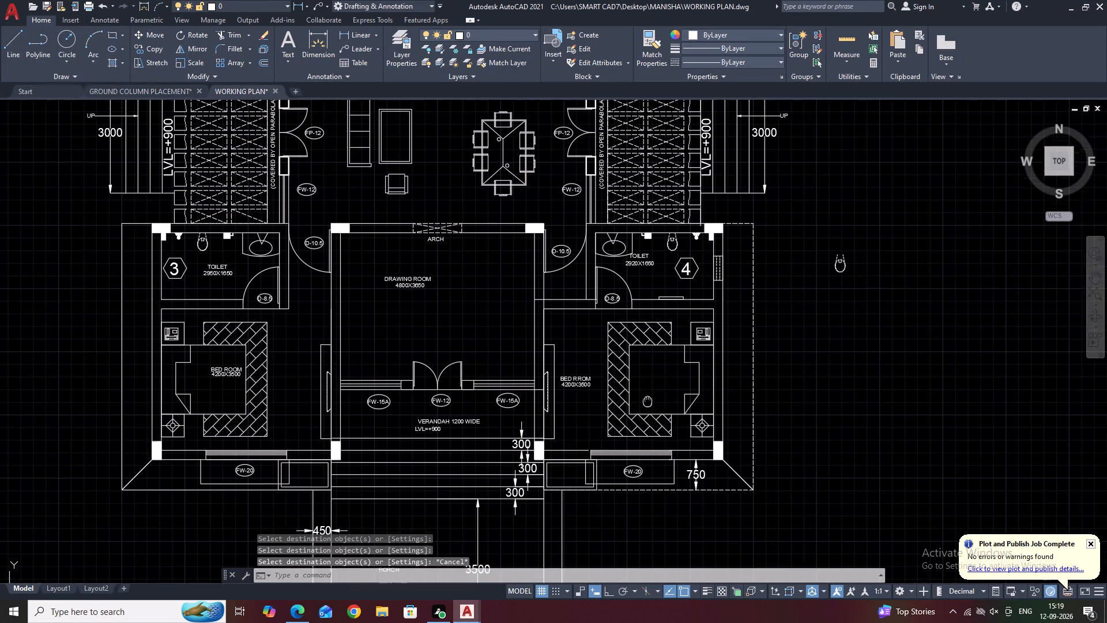
{"action": "middle_click_drag", "start_coordinate": [651, 421], "coordinate": [656, 437]}
{"action": "middle_click_drag", "start_coordinate": [722, 385], "coordinate": [717, 373]}
{"action": "scroll", "coordinate": [737, 265], "scroll_direction": "down", "scroll_amount": 2}
{"action": "middle_click_drag", "start_coordinate": [782, 256], "coordinate": [797, 333]}
{"action": "middle_click_drag", "start_coordinate": [562, 352], "coordinate": [671, 316]}
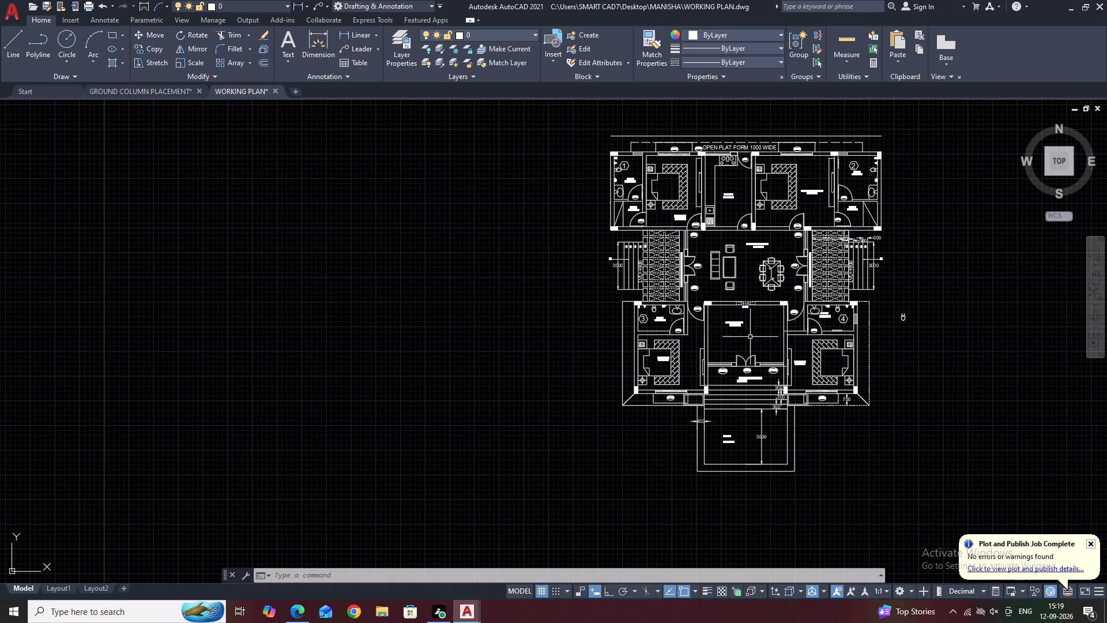
{"action": "scroll", "coordinate": [851, 346], "scroll_direction": "up", "scroll_amount": 1}
{"action": "left_click", "coordinate": [895, 321]}
{"action": "left_click", "coordinate": [880, 346]}
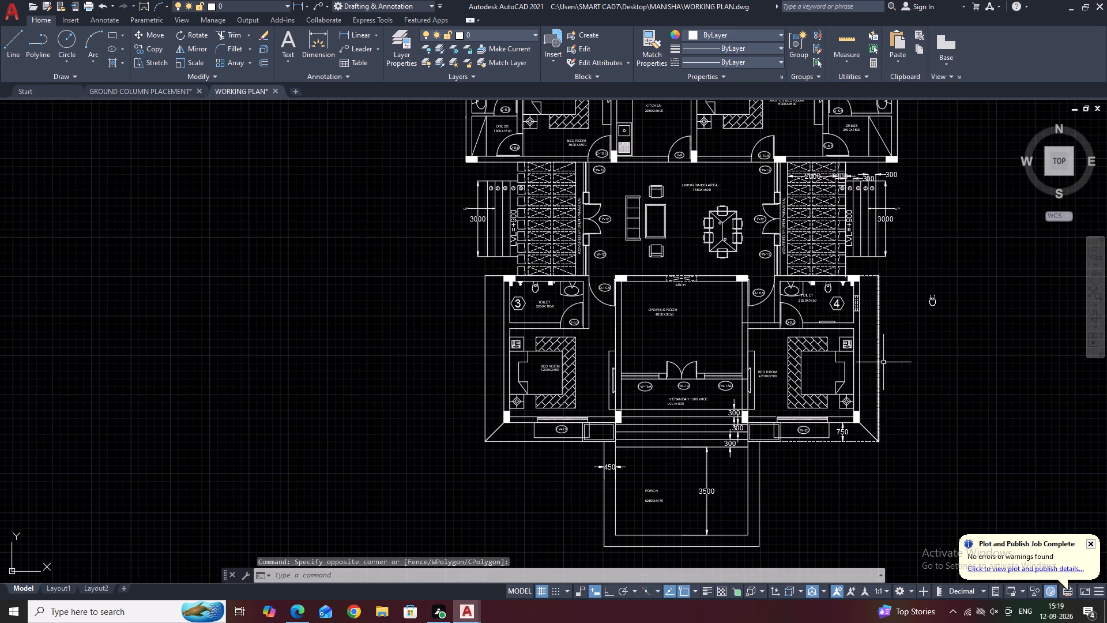
{"action": "left_click", "coordinate": [901, 358]}
{"action": "left_click", "coordinate": [876, 307]}
{"action": "scroll", "coordinate": [866, 438], "scroll_direction": "up", "scroll_amount": 2}
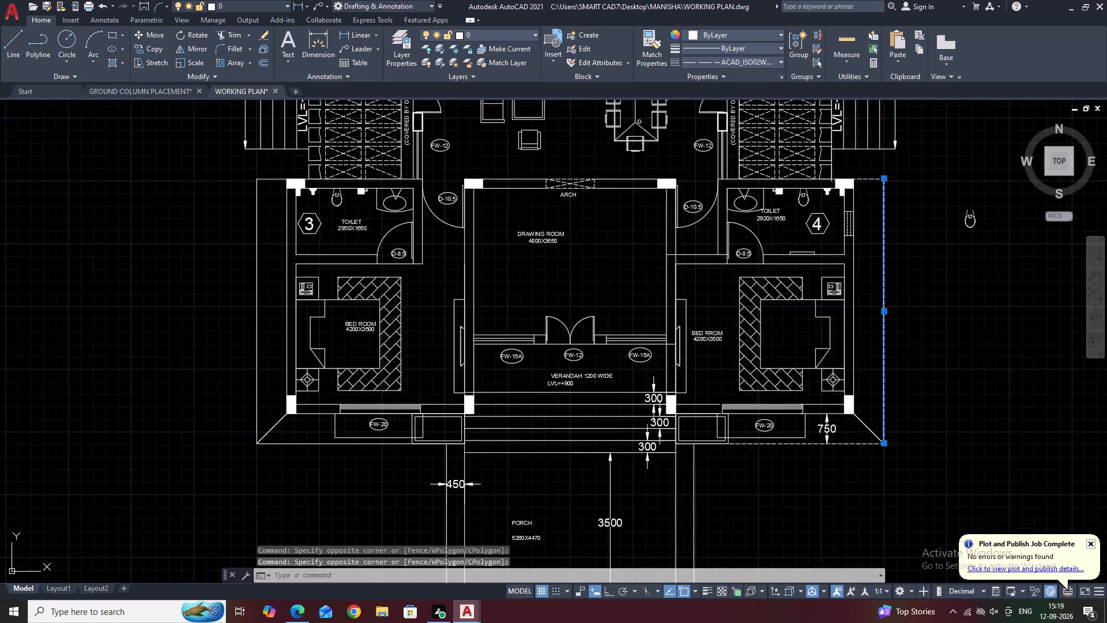
{"action": "left_click", "coordinate": [869, 453]}
{"action": "left_click", "coordinate": [857, 441]}
{"action": "left_click", "coordinate": [869, 411]}
{"action": "left_click", "coordinate": [859, 426]}
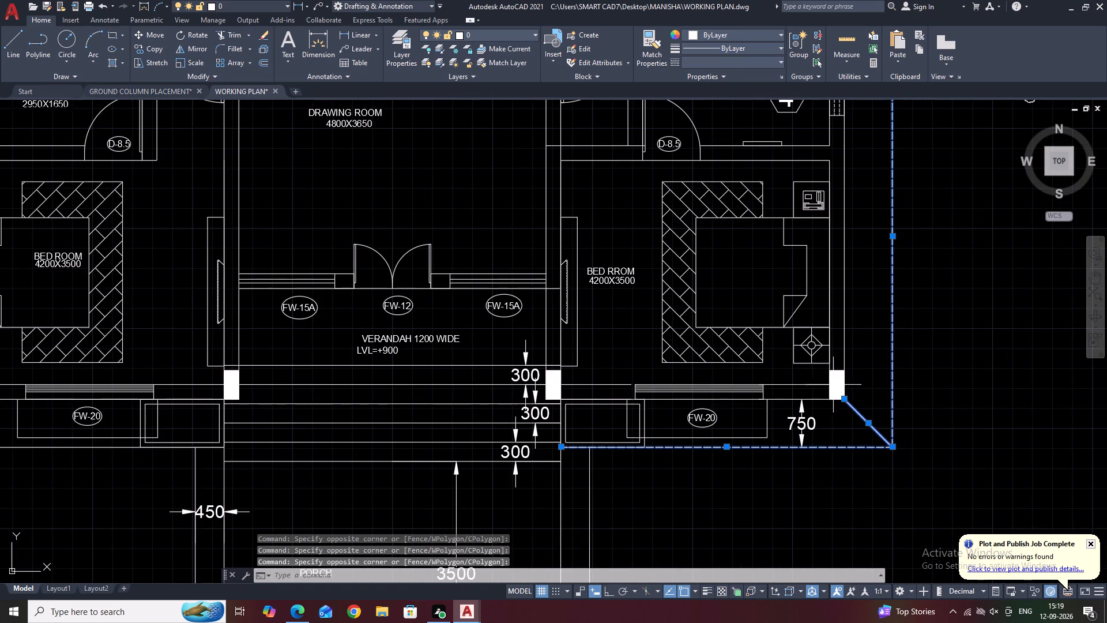
{"action": "scroll", "coordinate": [833, 382], "scroll_direction": "down", "scroll_amount": 1}
{"action": "middle_click_drag", "start_coordinate": [829, 192], "coordinate": [796, 294]}
{"action": "scroll", "coordinate": [796, 294], "scroll_direction": "up", "scroll_amount": 1}
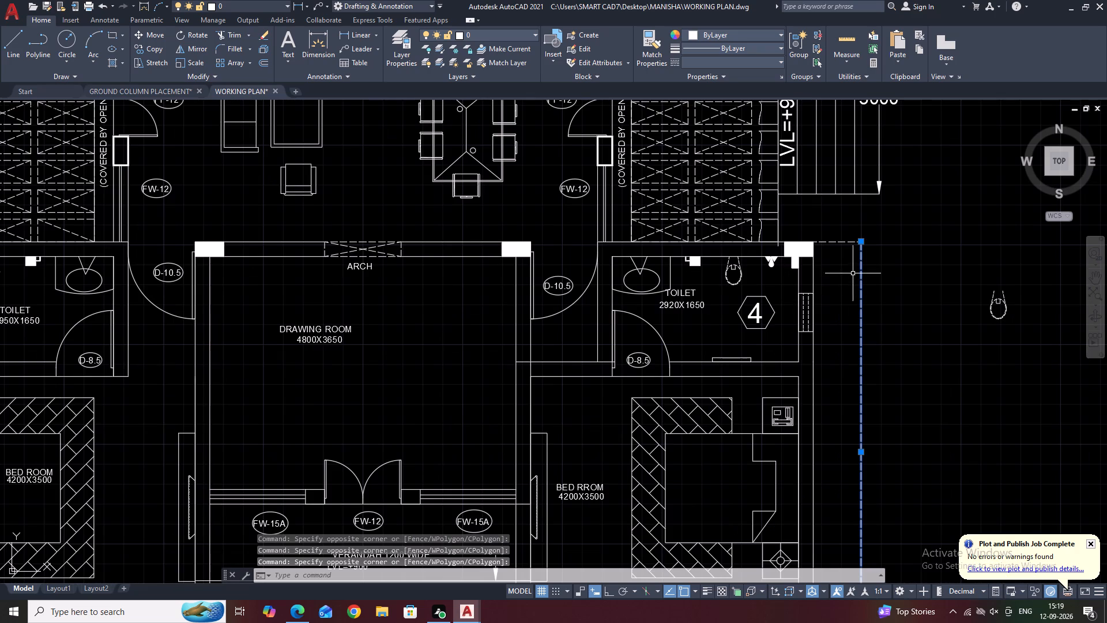
{"action": "scroll", "coordinate": [843, 249], "scroll_direction": "up", "scroll_amount": 1}
{"action": "left_click_drag", "start_coordinate": [849, 254], "coordinate": [824, 214]}
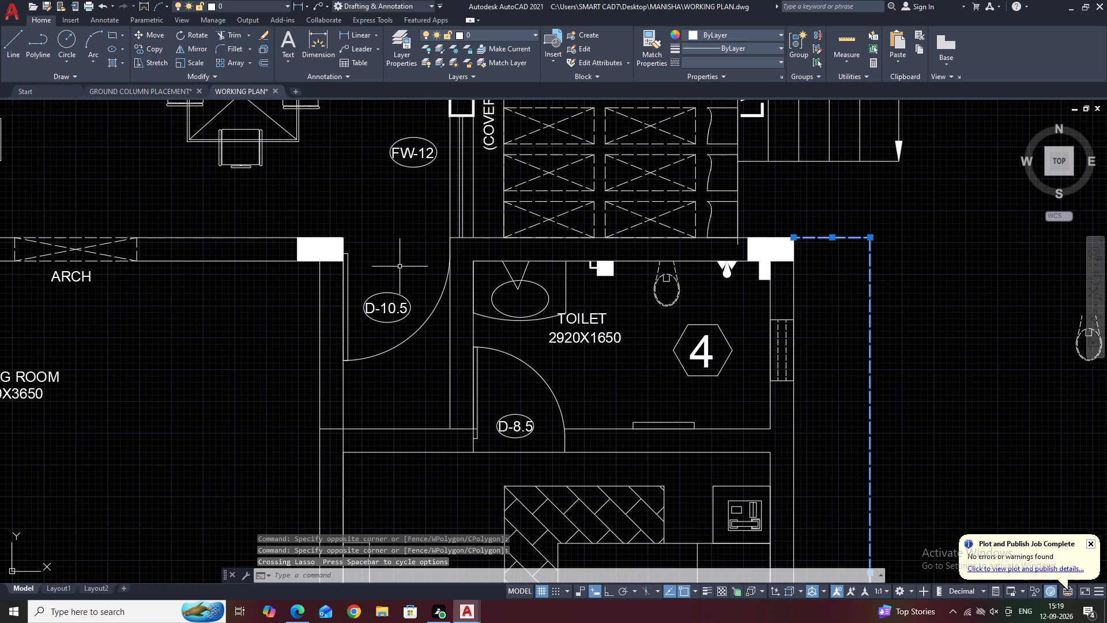
{"action": "left_click", "coordinate": [187, 47]}
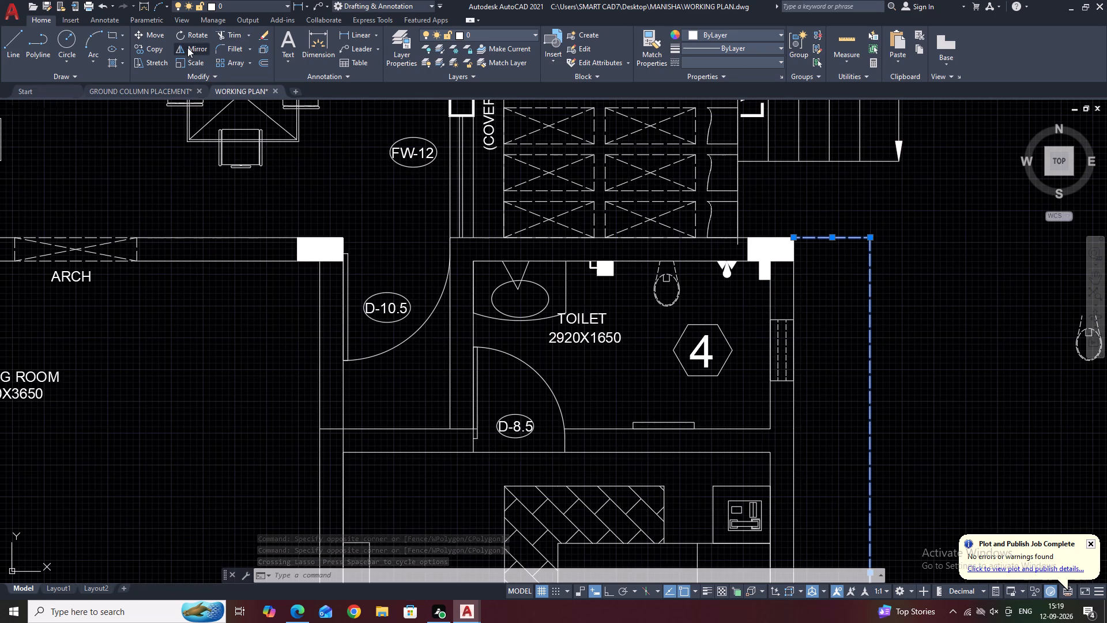
{"action": "scroll", "coordinate": [756, 225], "scroll_direction": "down", "scroll_amount": 3}
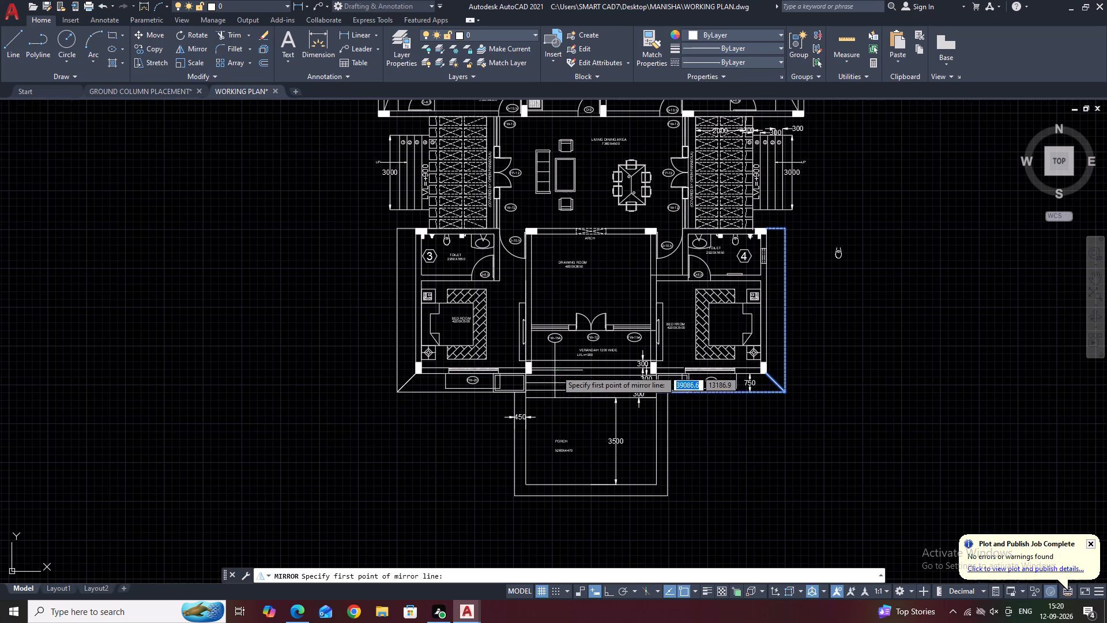
{"action": "left_click", "coordinate": [593, 368]}
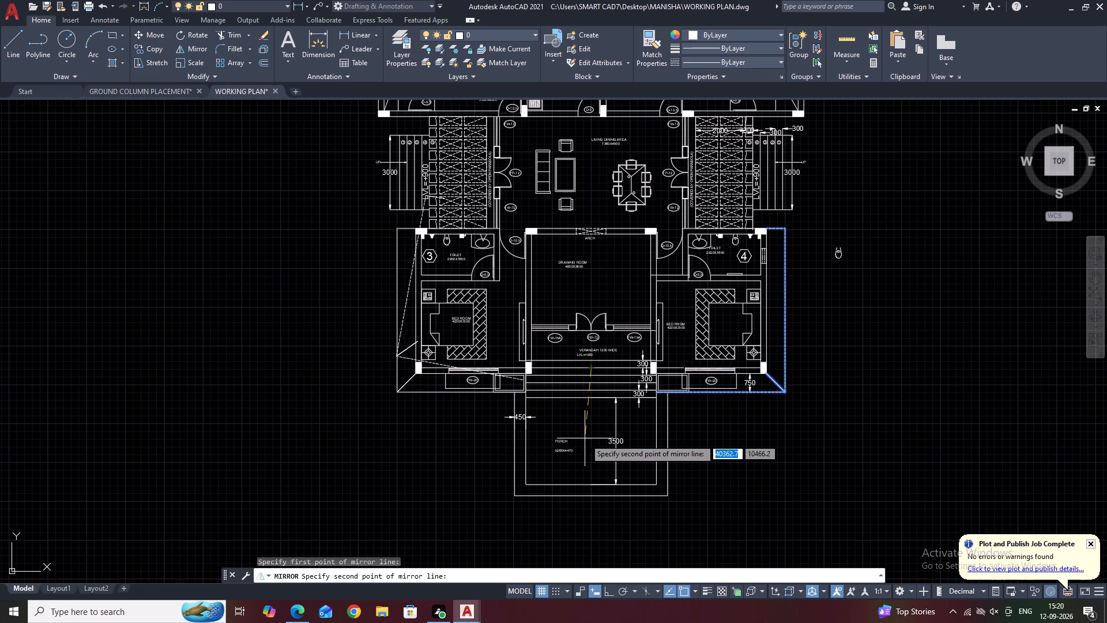
{"action": "left_click", "coordinate": [590, 460]}
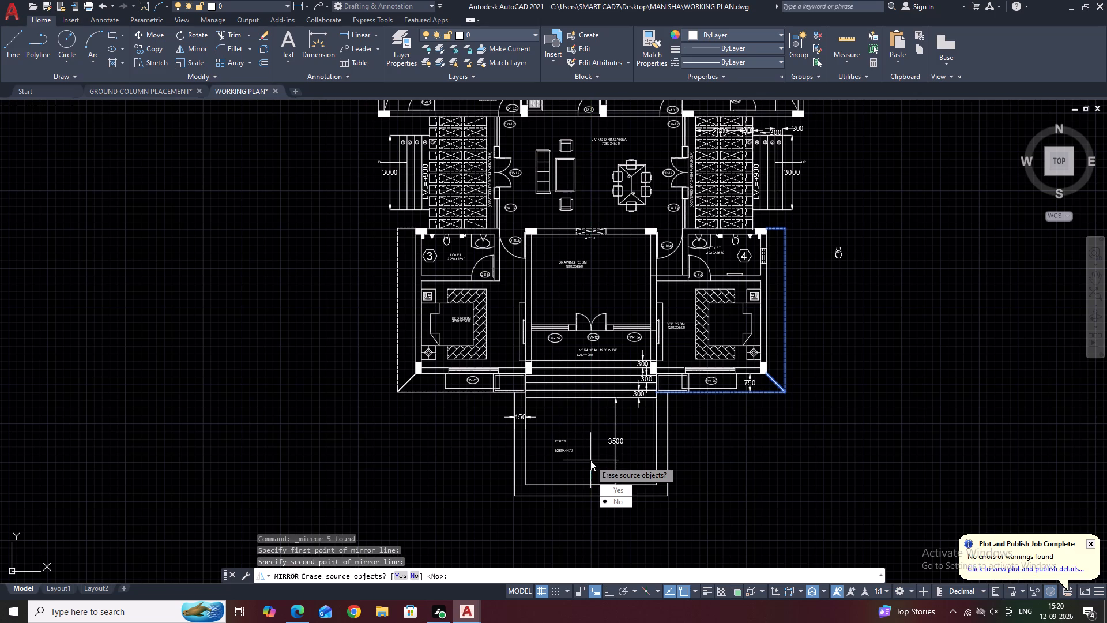
{"action": "left_click_drag", "start_coordinate": [616, 505], "coordinate": [590, 460]}
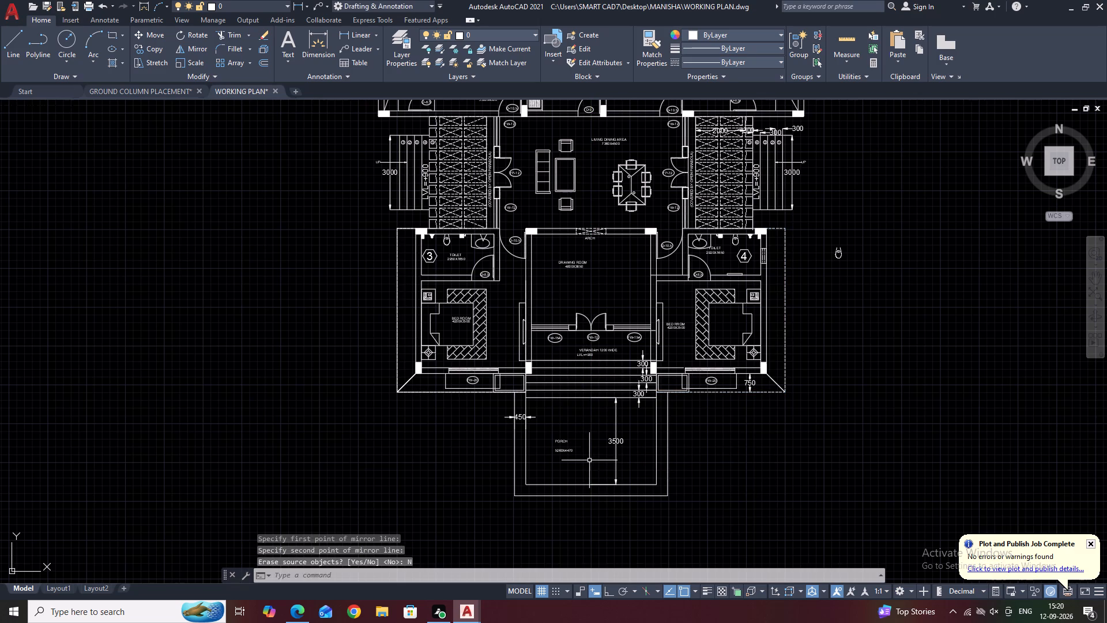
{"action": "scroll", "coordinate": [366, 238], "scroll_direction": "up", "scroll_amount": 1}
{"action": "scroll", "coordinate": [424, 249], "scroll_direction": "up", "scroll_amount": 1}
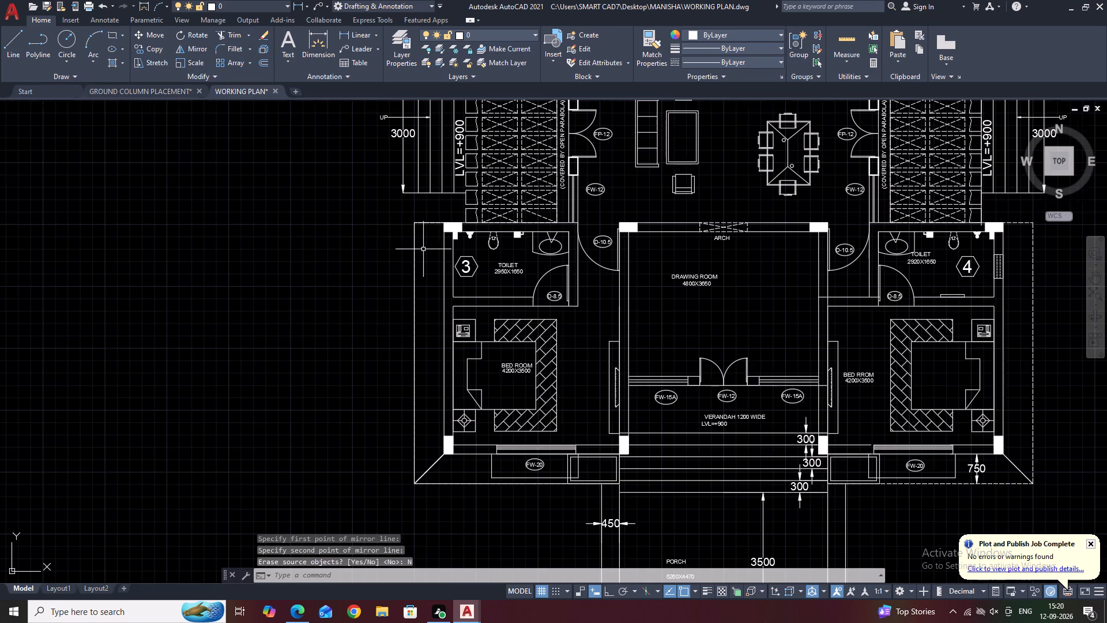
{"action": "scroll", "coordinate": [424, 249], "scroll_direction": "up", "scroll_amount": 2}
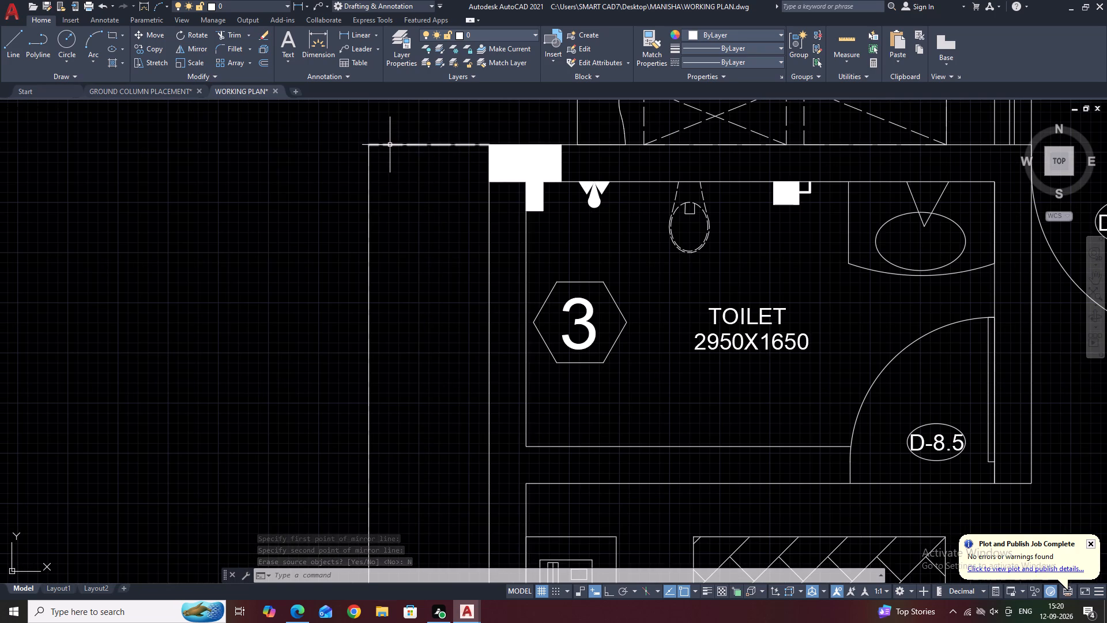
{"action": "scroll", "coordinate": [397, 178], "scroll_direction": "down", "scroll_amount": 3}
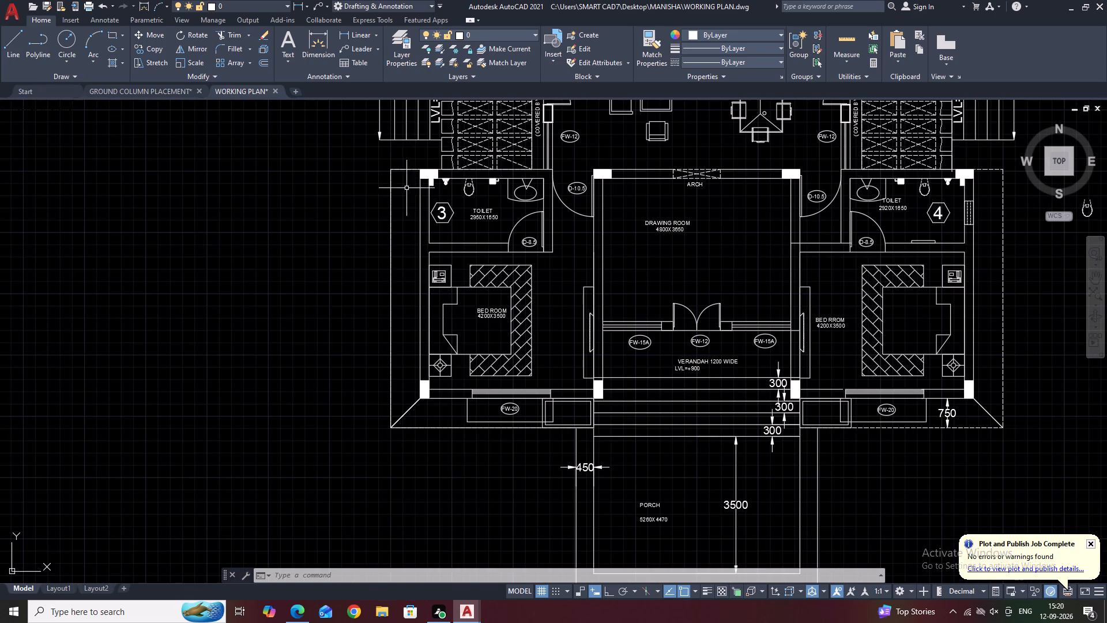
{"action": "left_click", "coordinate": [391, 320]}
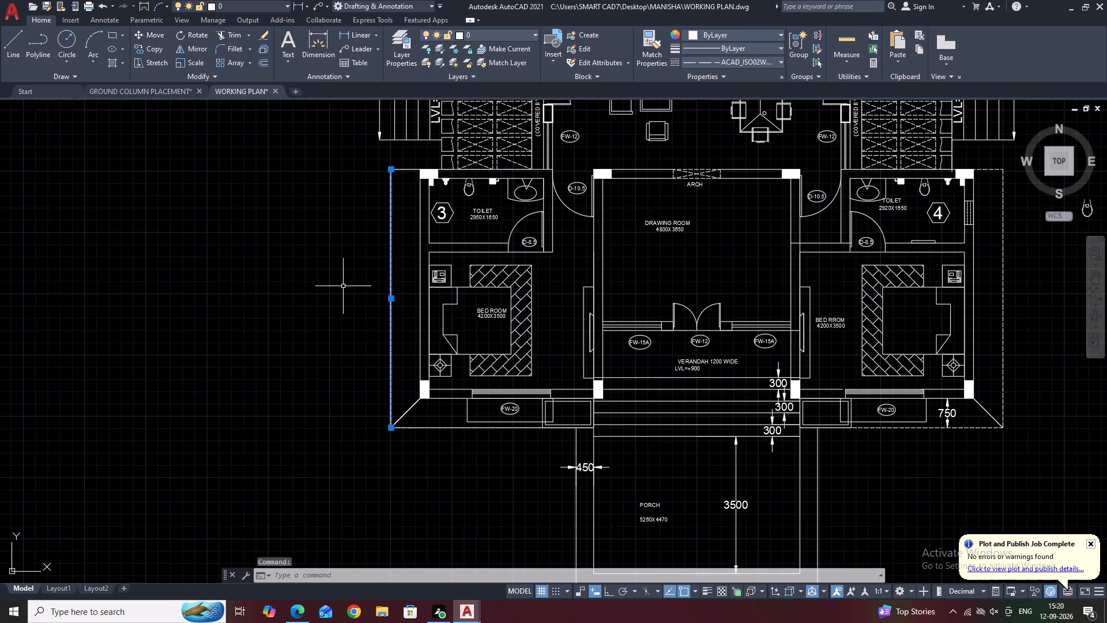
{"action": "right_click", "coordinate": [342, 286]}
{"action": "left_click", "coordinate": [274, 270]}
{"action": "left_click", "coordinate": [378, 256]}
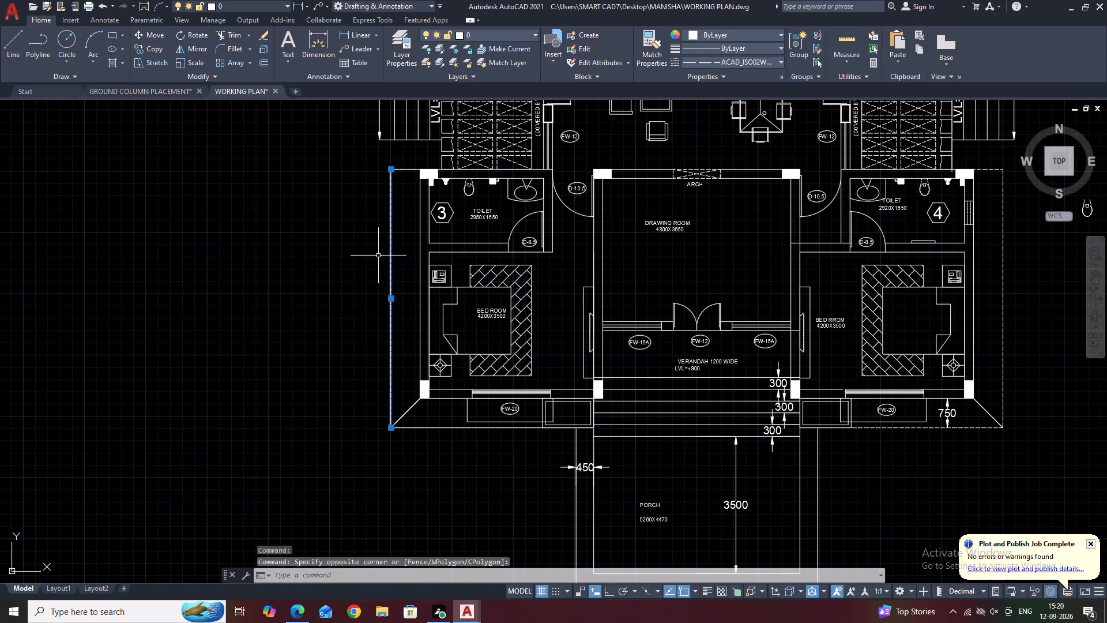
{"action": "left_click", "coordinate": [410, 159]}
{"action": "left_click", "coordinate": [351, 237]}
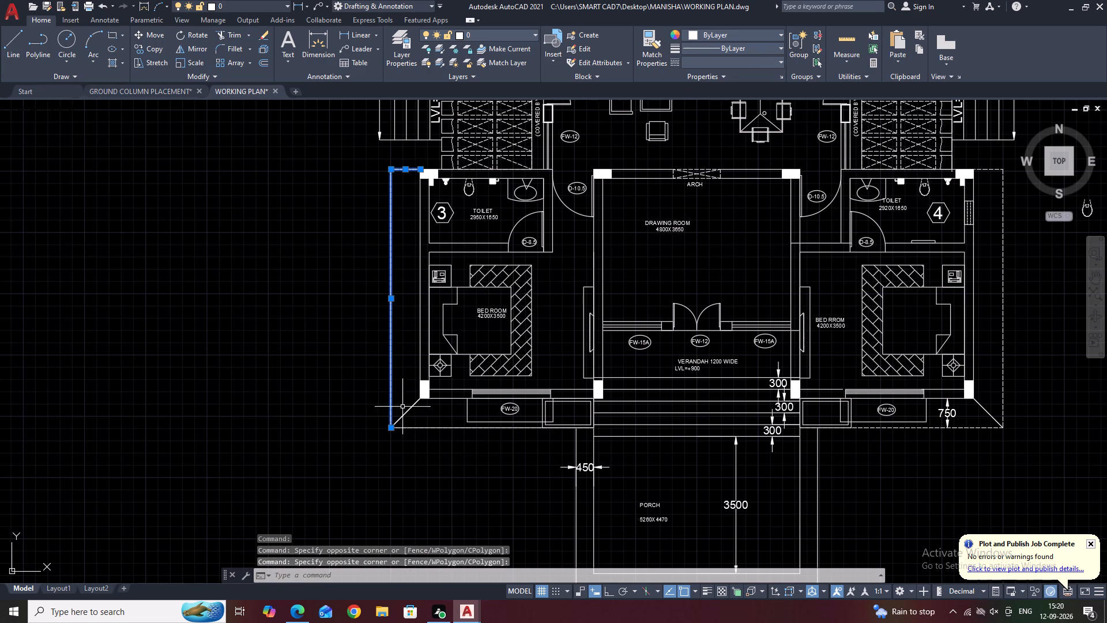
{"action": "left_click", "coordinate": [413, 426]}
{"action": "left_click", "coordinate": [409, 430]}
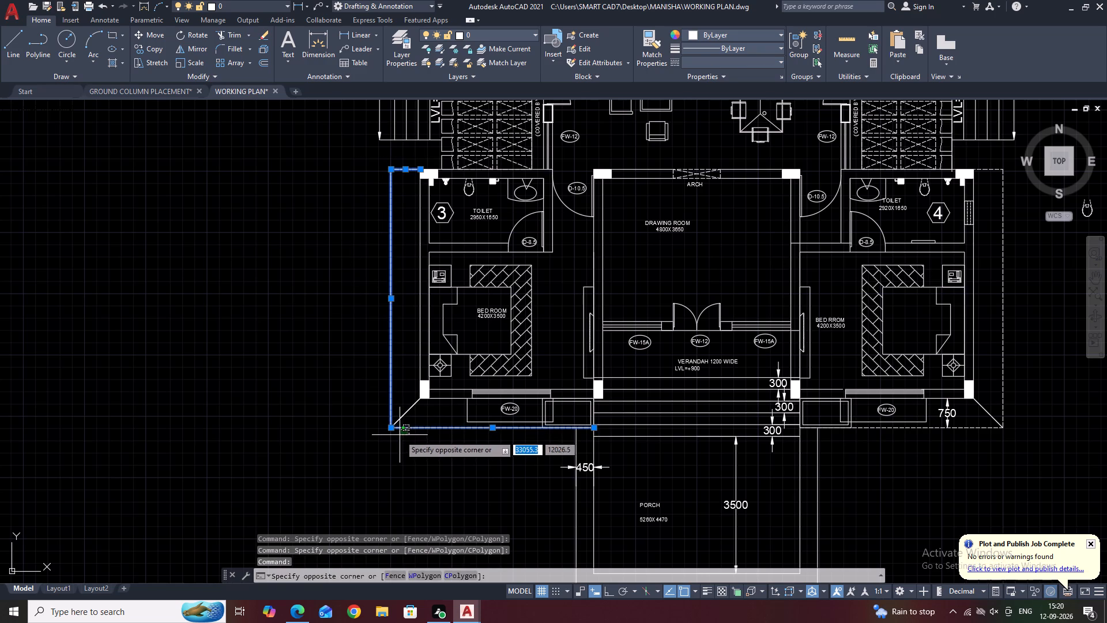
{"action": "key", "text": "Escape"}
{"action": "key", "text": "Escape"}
Match the dashed arch line's properties onto the west, north and south outer lines around the southwest bedroom and toilet 3.
{"action": "type", "text": "MA"}
{"action": "key", "text": "space"}
{"action": "left_click", "coordinate": [705, 174]}
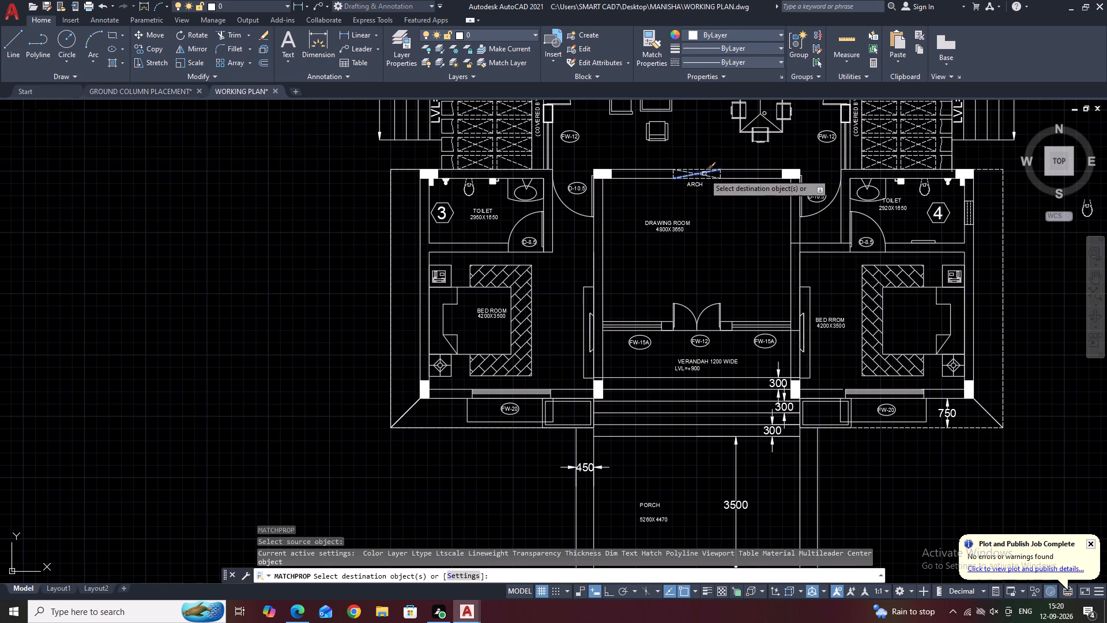
{"action": "left_click", "coordinate": [390, 208]}
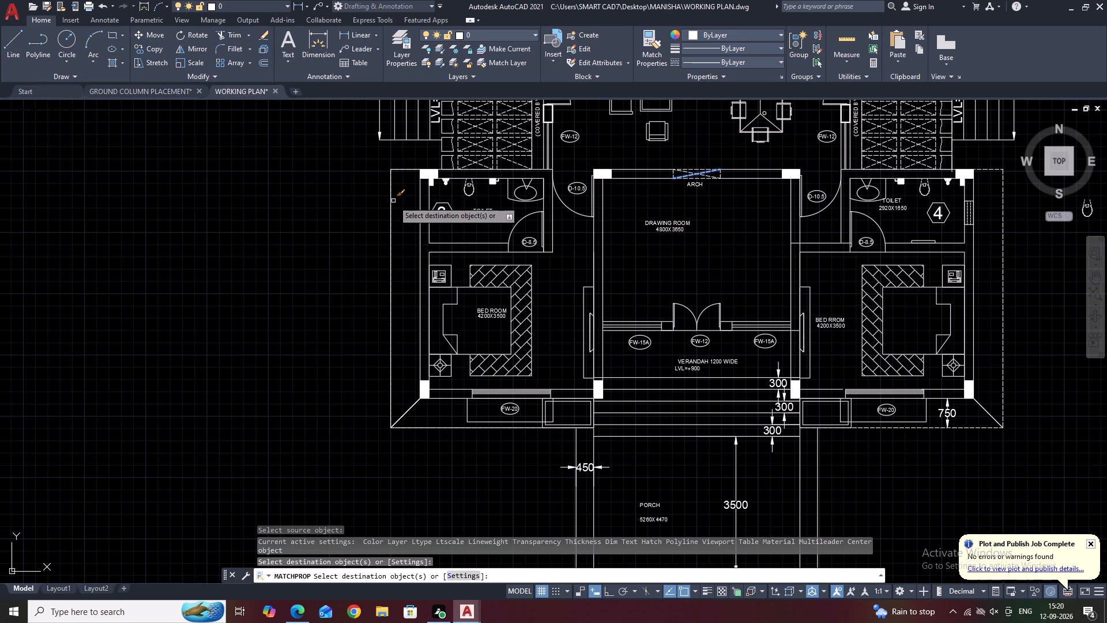
{"action": "left_click_drag", "start_coordinate": [393, 201], "coordinate": [392, 194]}
{"action": "double_click", "coordinate": [387, 186]}
{"action": "left_click", "coordinate": [396, 168]}
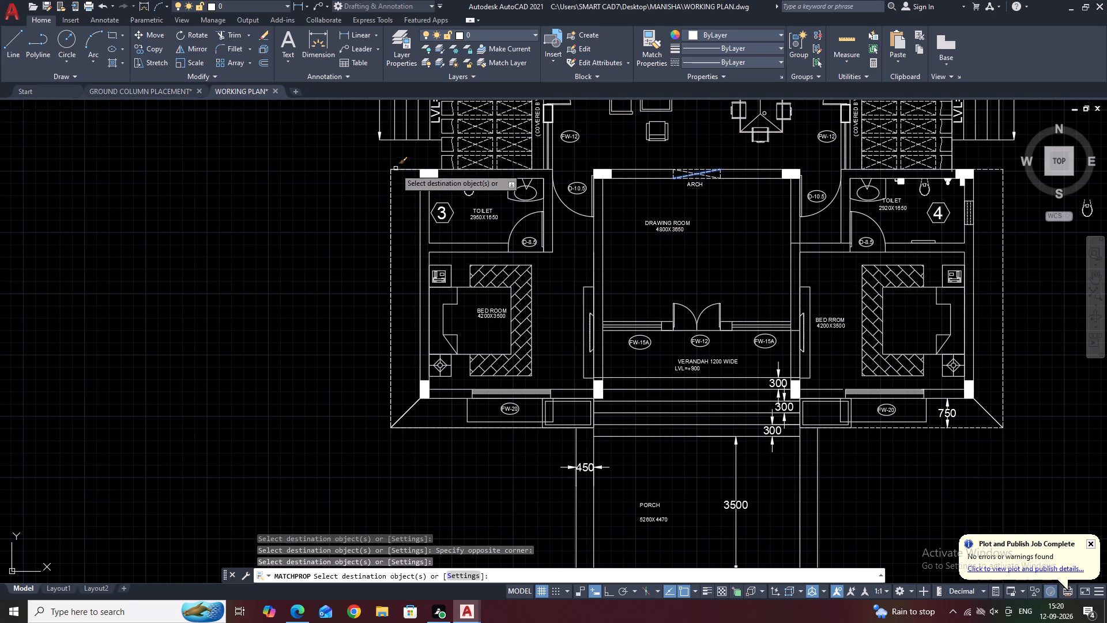
{"action": "left_click", "coordinate": [393, 178]}
{"action": "left_click", "coordinate": [396, 166]}
{"action": "left_click", "coordinate": [398, 168]}
{"action": "left_click", "coordinate": [397, 172]}
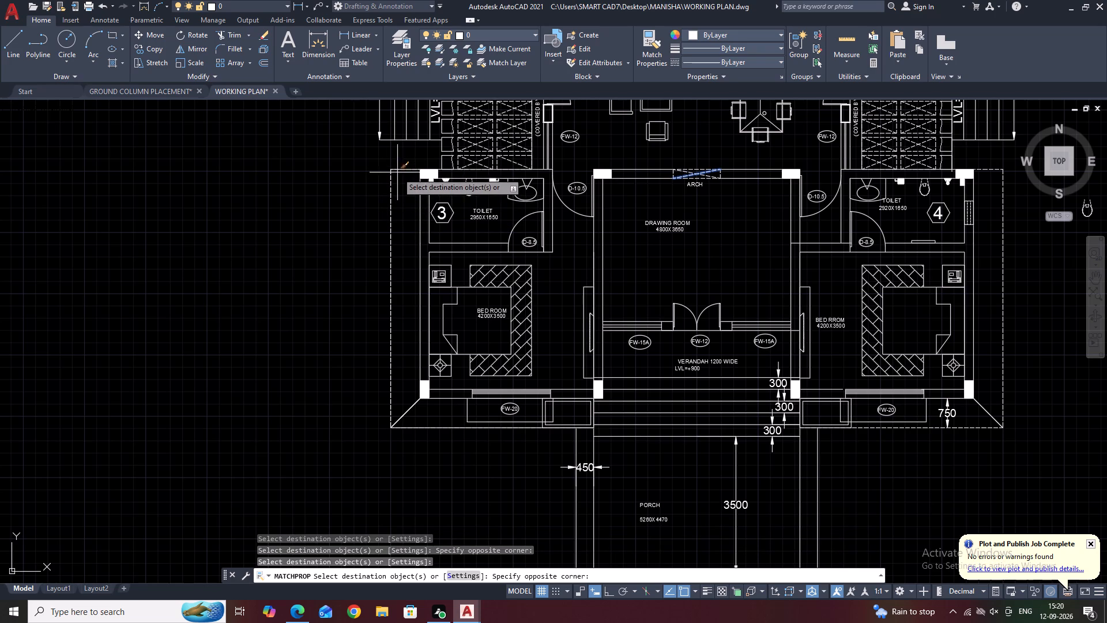
{"action": "left_click", "coordinate": [401, 169]}
{"action": "left_click", "coordinate": [401, 162]}
{"action": "left_click", "coordinate": [390, 190]}
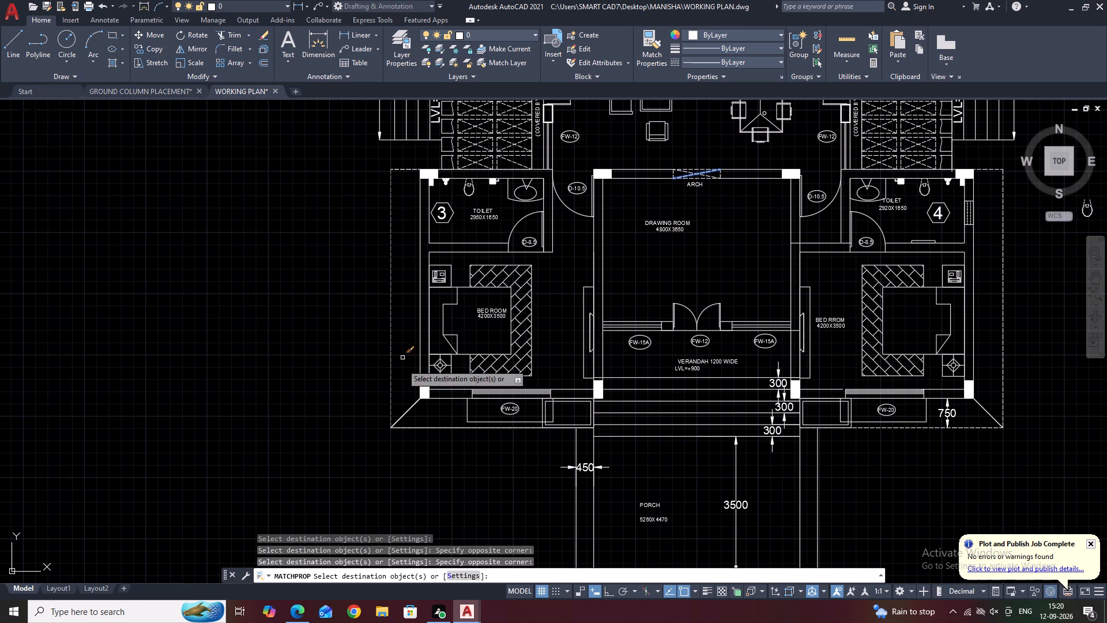
{"action": "left_click", "coordinate": [428, 419]}
{"action": "left_click", "coordinate": [421, 440]}
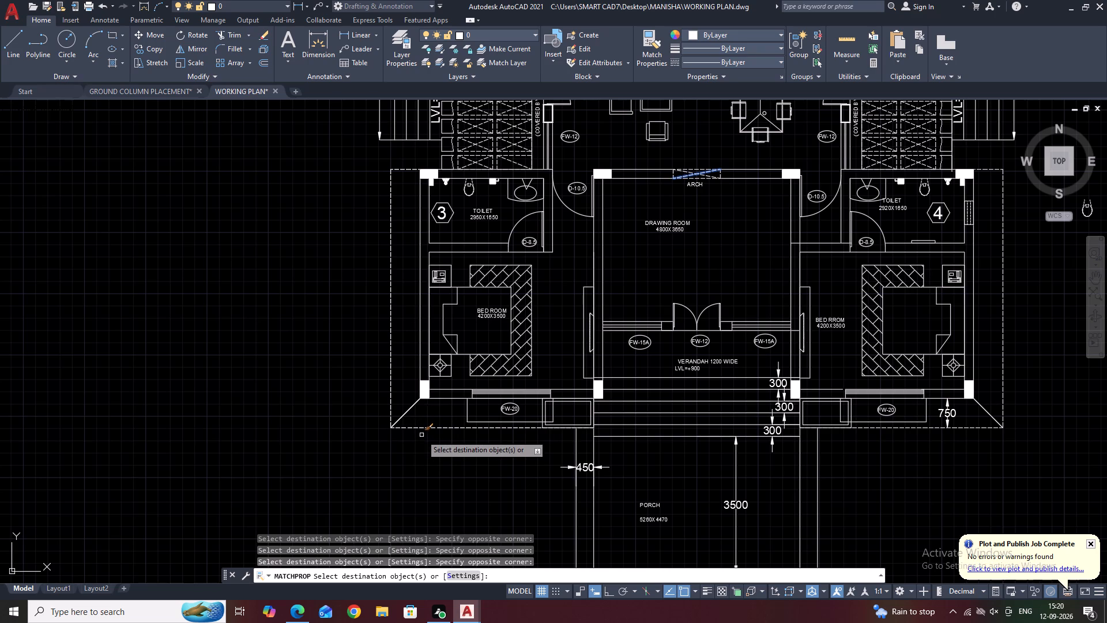
{"action": "scroll", "coordinate": [457, 410], "scroll_direction": "up", "scroll_amount": 2}
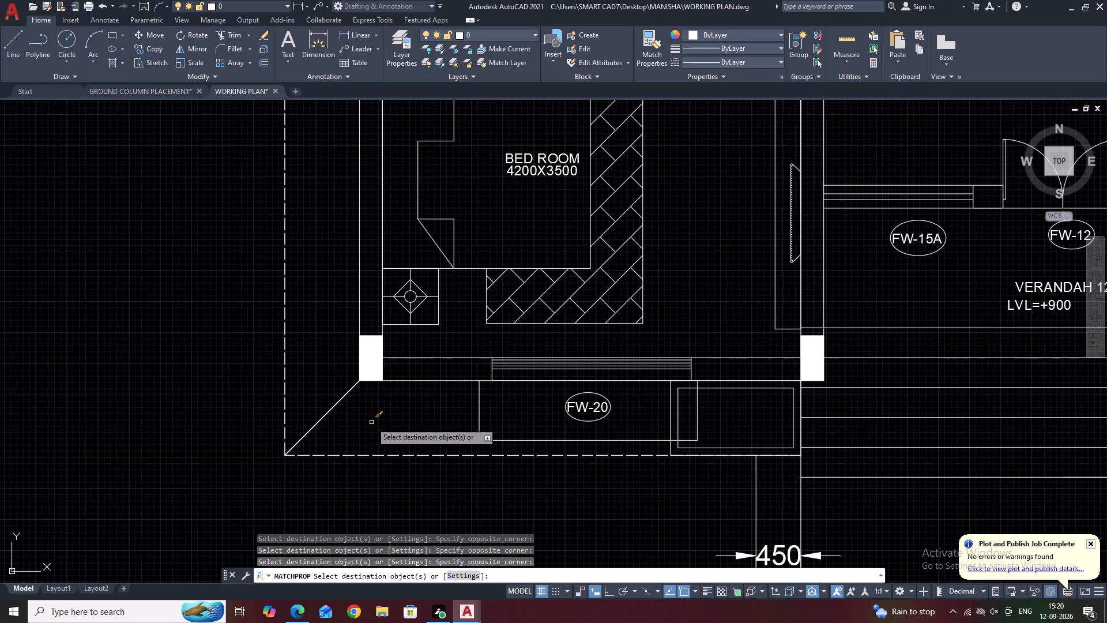
{"action": "key", "text": "Escape"}
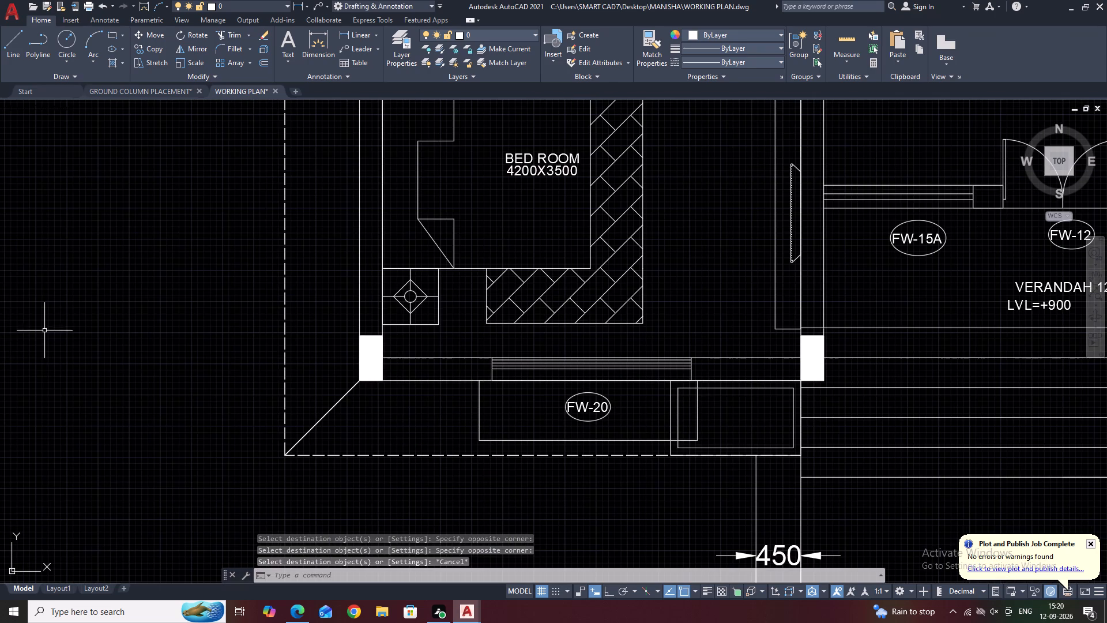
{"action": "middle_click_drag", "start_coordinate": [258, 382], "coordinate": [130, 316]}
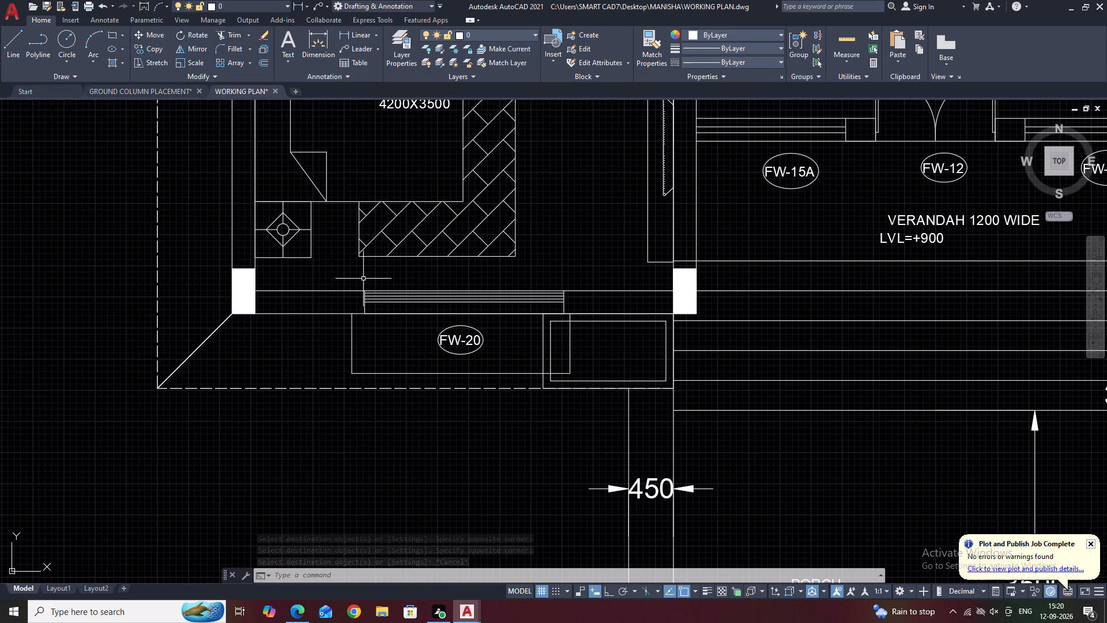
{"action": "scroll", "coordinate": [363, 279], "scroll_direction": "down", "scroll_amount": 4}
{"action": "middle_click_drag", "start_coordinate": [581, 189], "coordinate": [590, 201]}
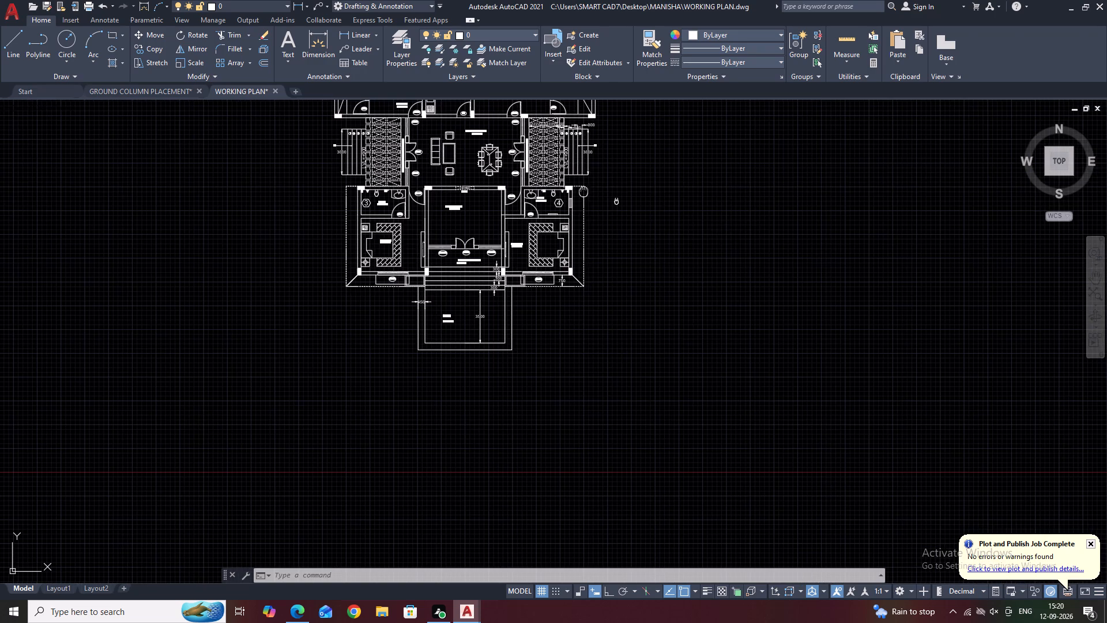
Draw a vertical line from the north wall at toilet 2's northeast corner up to the open platform's outer line.
{"action": "middle_click_drag", "start_coordinate": [590, 201], "coordinate": [628, 321]}
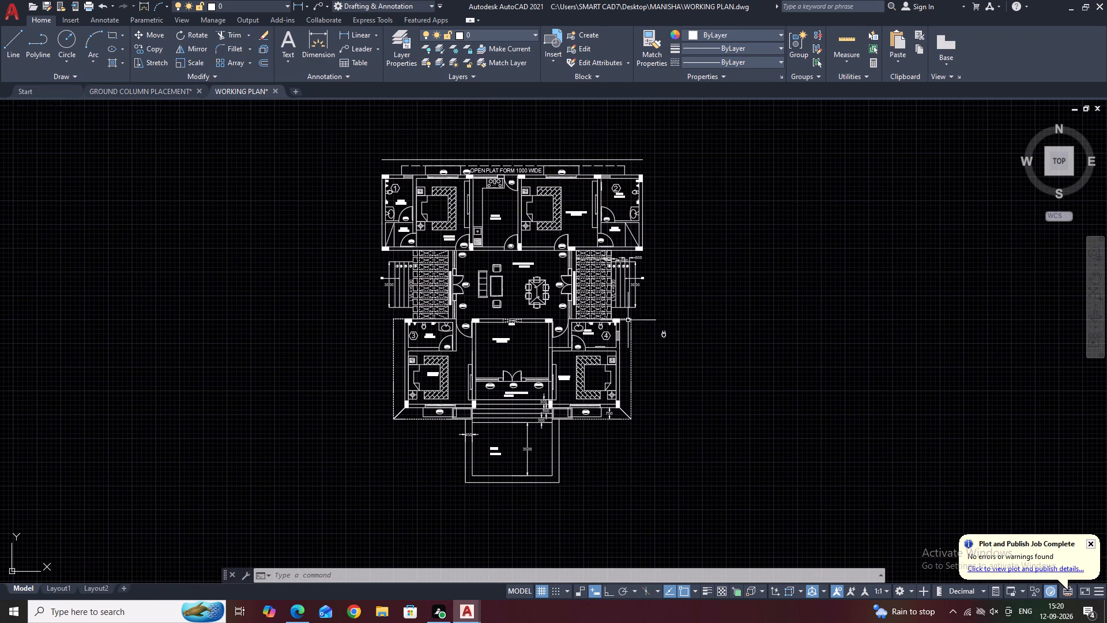
{"action": "middle_click_drag", "start_coordinate": [627, 313], "coordinate": [593, 318]}
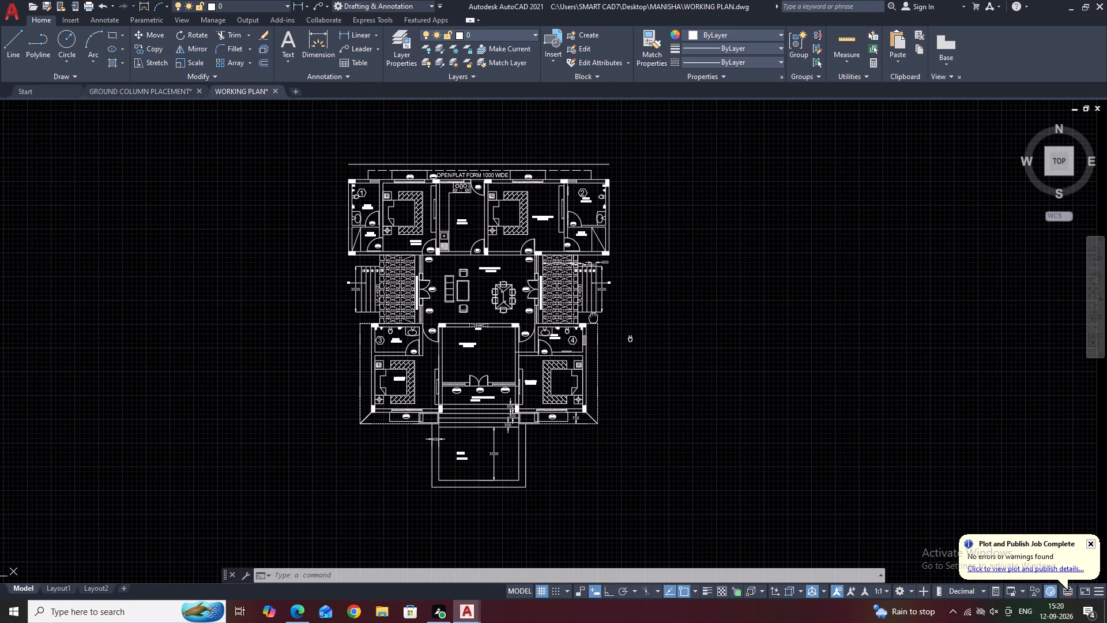
{"action": "middle_click_drag", "start_coordinate": [593, 318], "coordinate": [567, 333]}
{"action": "scroll", "coordinate": [530, 192], "scroll_direction": "up", "scroll_amount": 1}
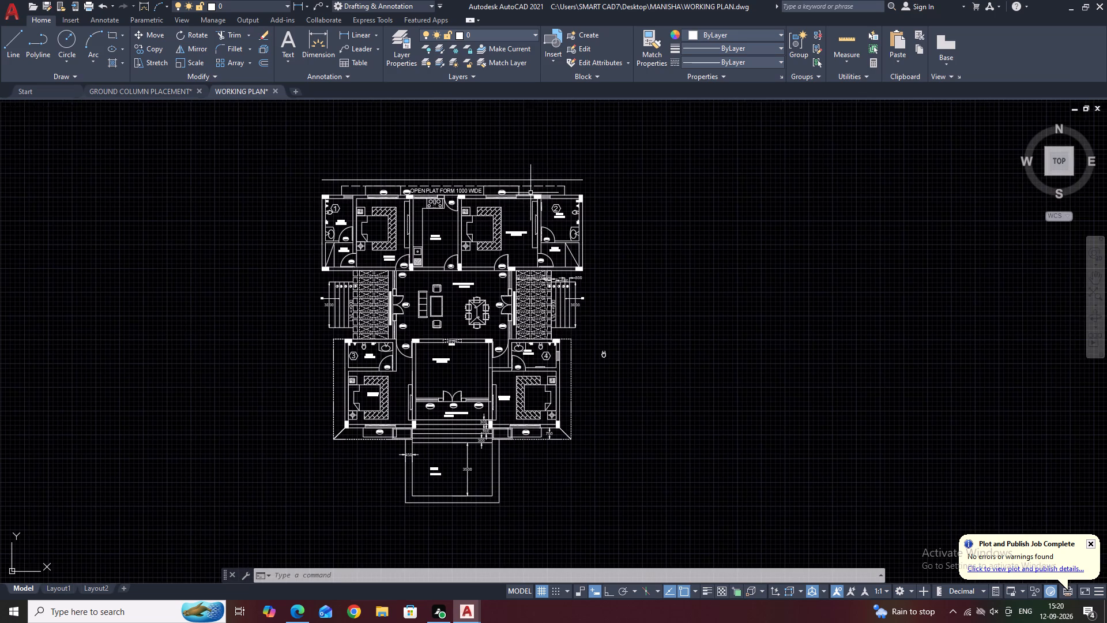
{"action": "scroll", "coordinate": [530, 193], "scroll_direction": "up", "scroll_amount": 1}
{"action": "middle_click_drag", "start_coordinate": [609, 166], "coordinate": [646, 274]}
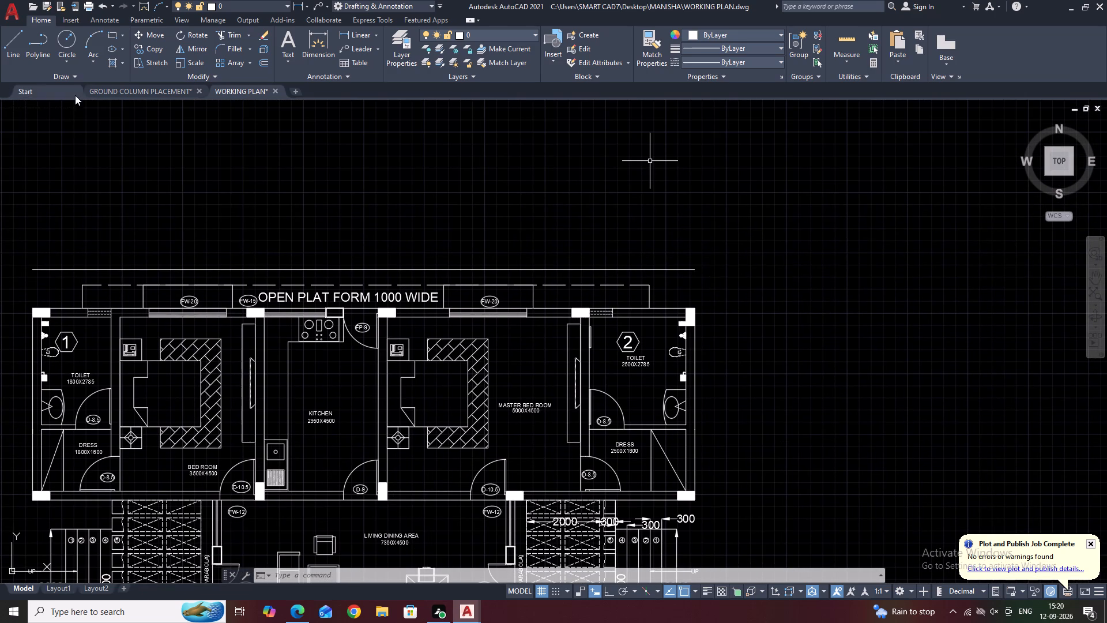
{"action": "left_click", "coordinate": [4, 47]}
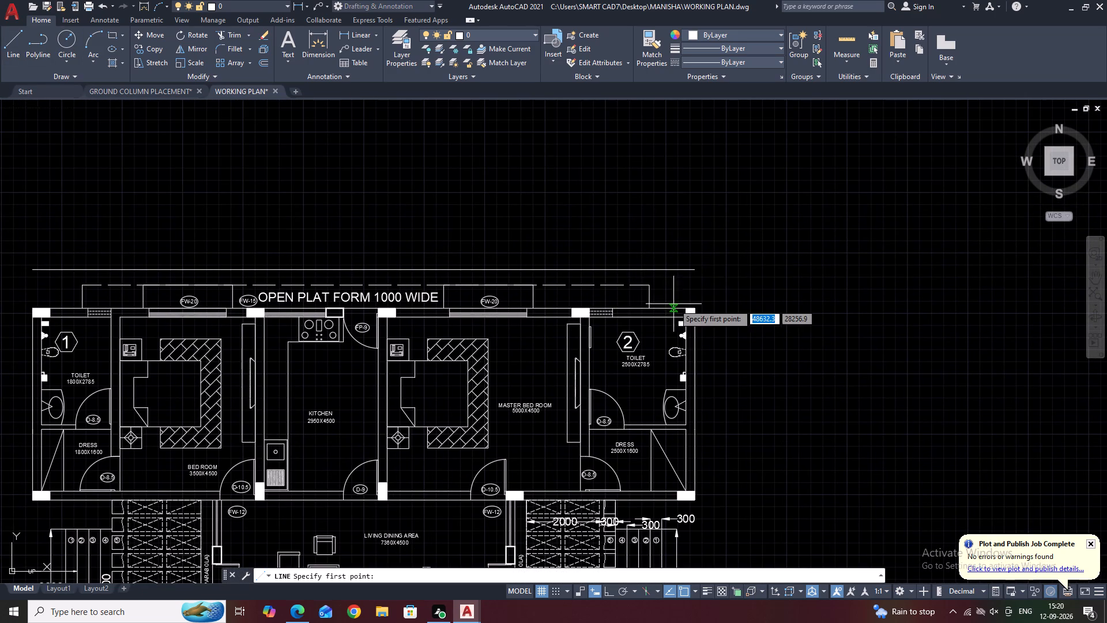
{"action": "left_click", "coordinate": [685, 309]}
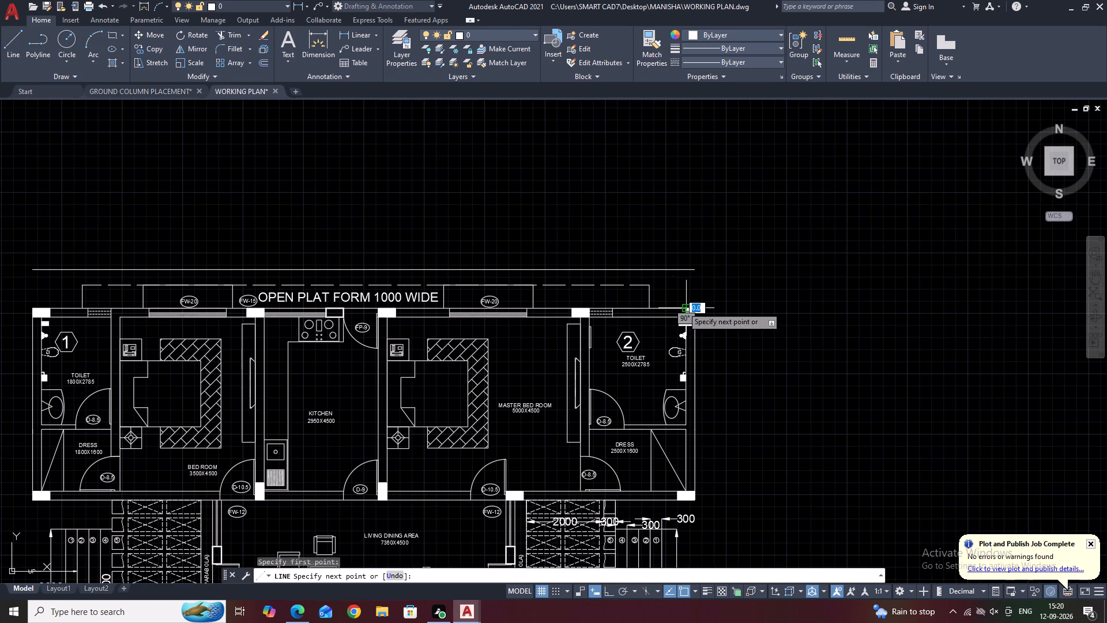
{"action": "left_click", "coordinate": [687, 266]}
{"action": "right_click", "coordinate": [687, 265]}
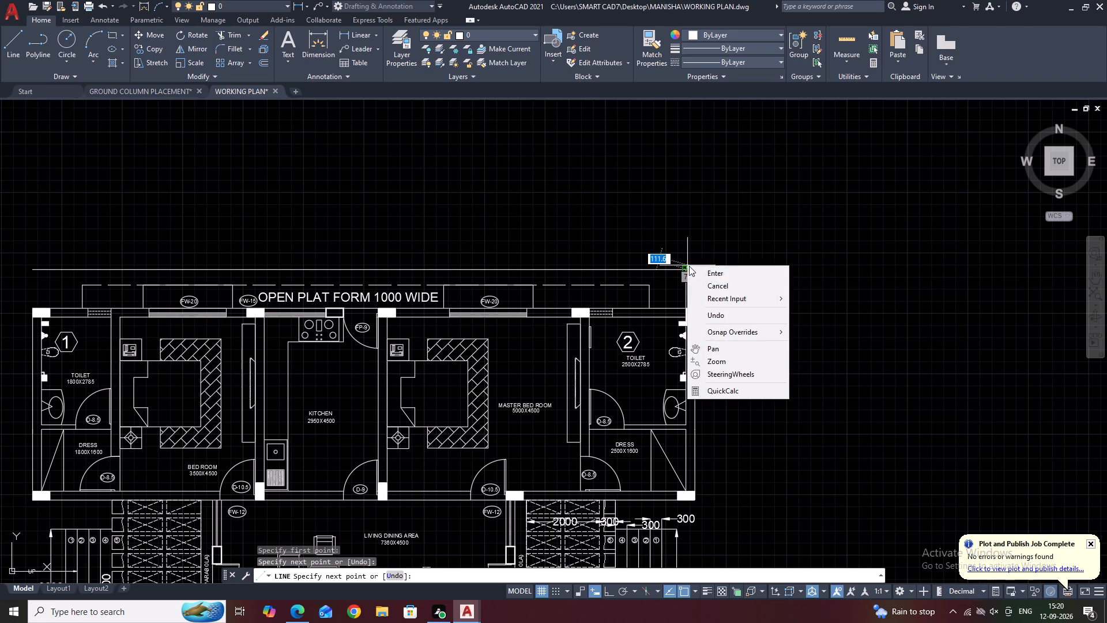
{"action": "left_click", "coordinate": [708, 285]}
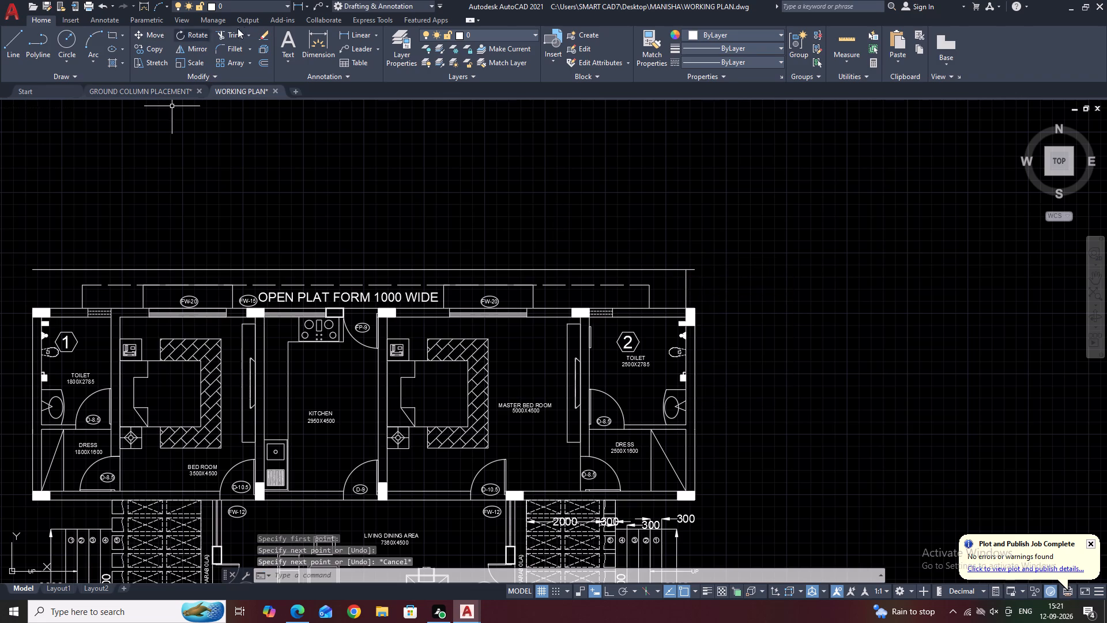
Trim the east end of the open platform's outer line that extends past the new vertical line.
{"action": "left_click", "coordinate": [233, 35]}
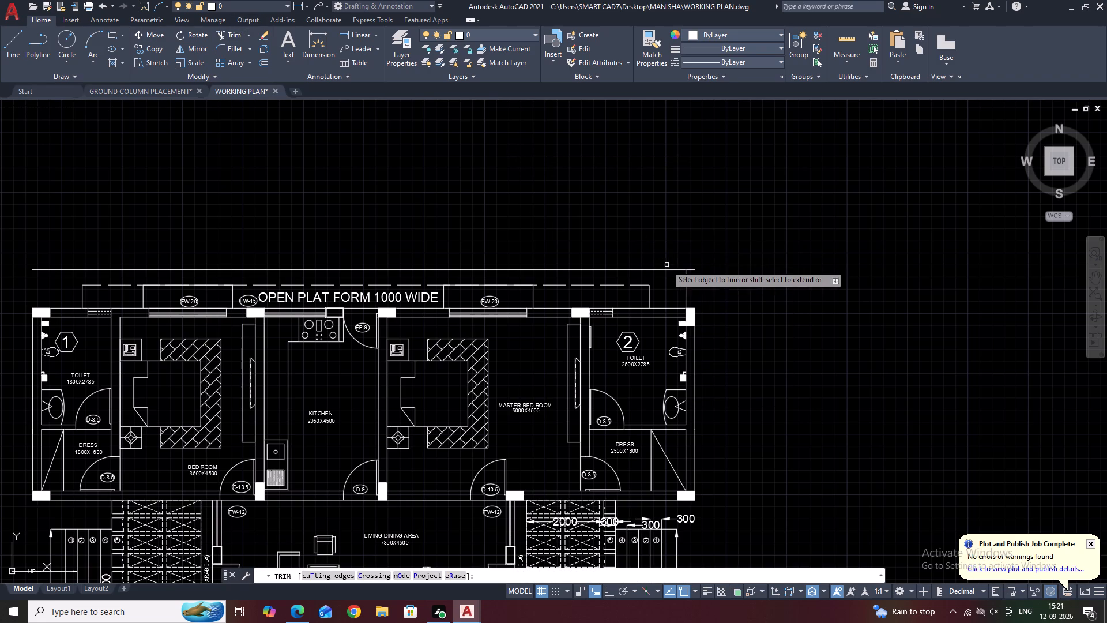
{"action": "left_click", "coordinate": [696, 268]}
{"action": "right_click_drag", "start_coordinate": [573, 174], "coordinate": [567, 175]}
{"action": "left_click", "coordinate": [614, 197]}
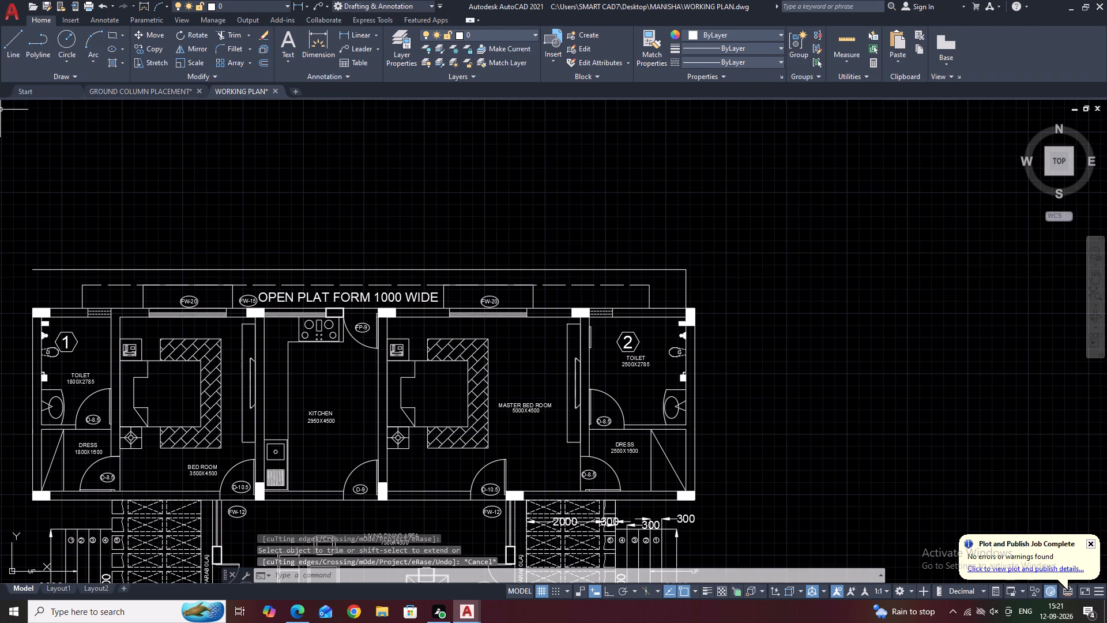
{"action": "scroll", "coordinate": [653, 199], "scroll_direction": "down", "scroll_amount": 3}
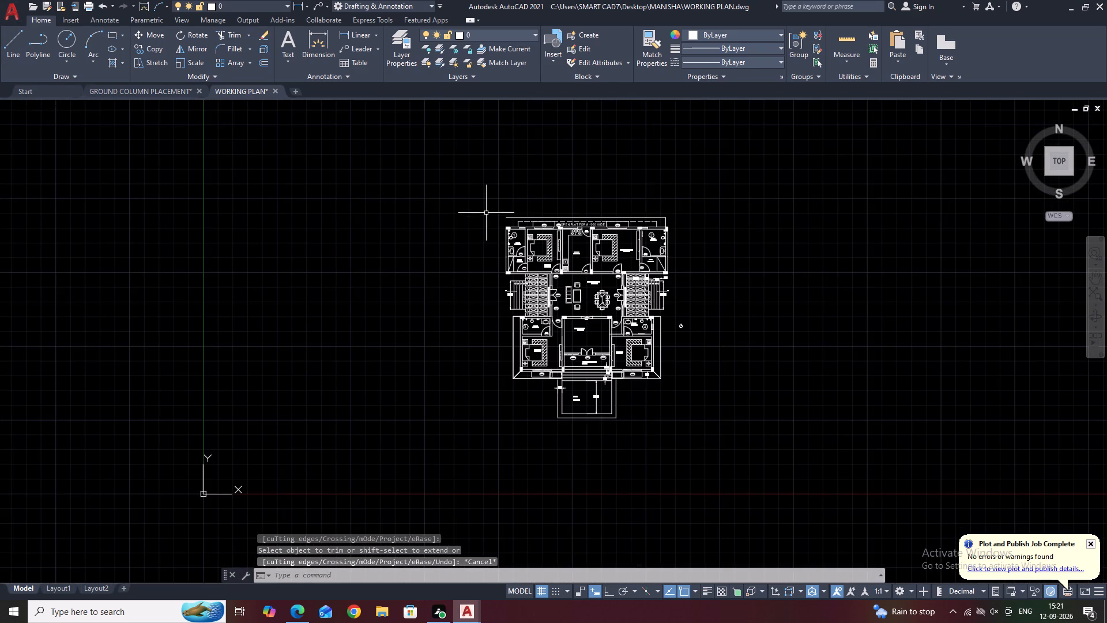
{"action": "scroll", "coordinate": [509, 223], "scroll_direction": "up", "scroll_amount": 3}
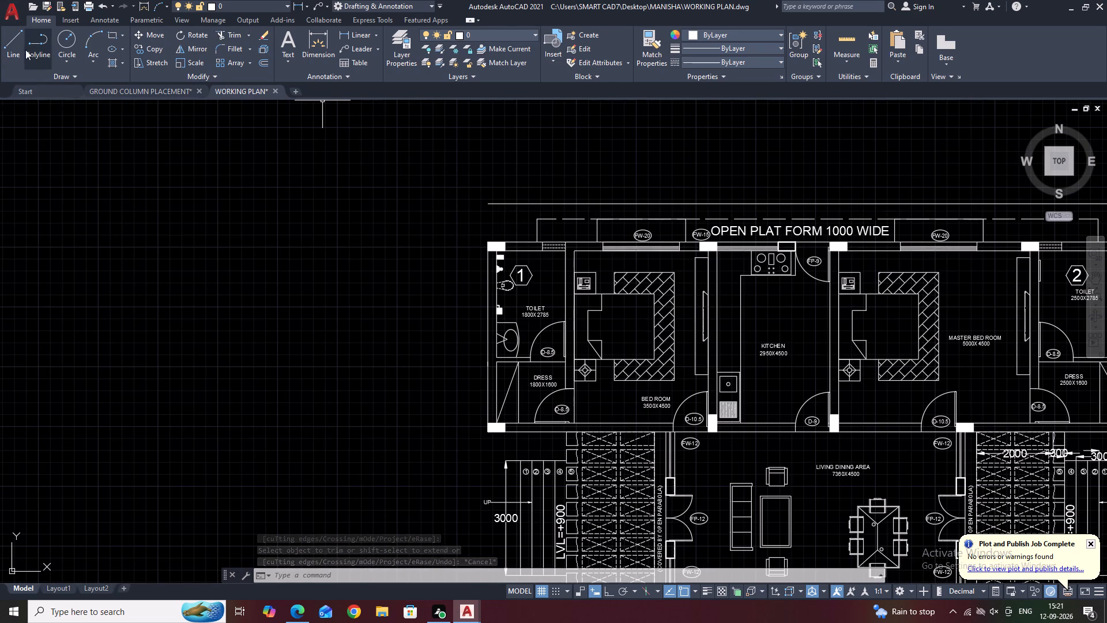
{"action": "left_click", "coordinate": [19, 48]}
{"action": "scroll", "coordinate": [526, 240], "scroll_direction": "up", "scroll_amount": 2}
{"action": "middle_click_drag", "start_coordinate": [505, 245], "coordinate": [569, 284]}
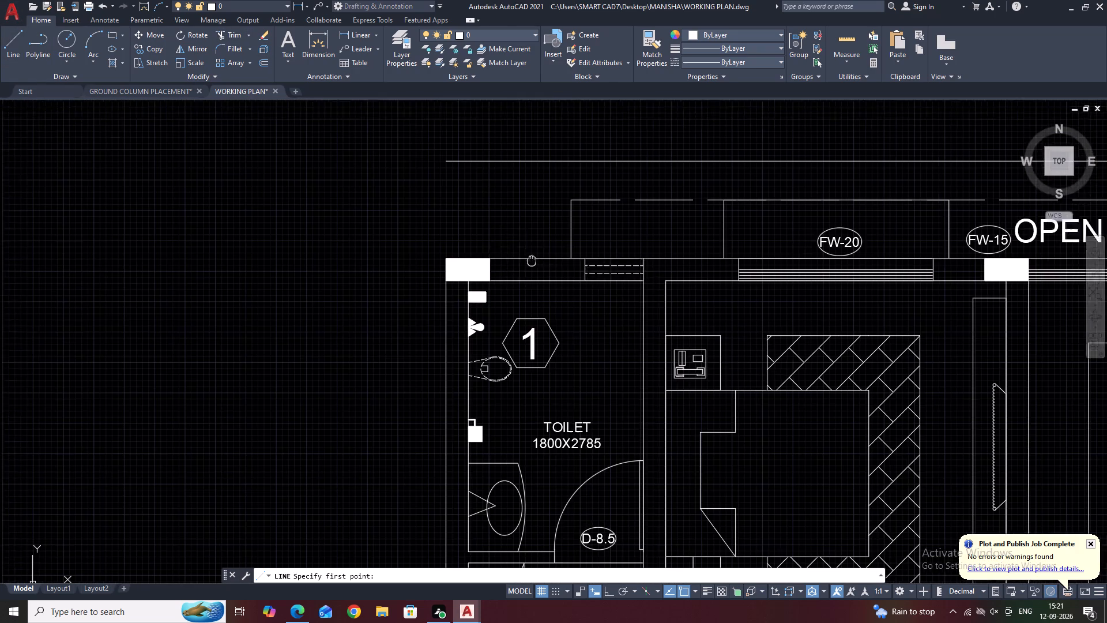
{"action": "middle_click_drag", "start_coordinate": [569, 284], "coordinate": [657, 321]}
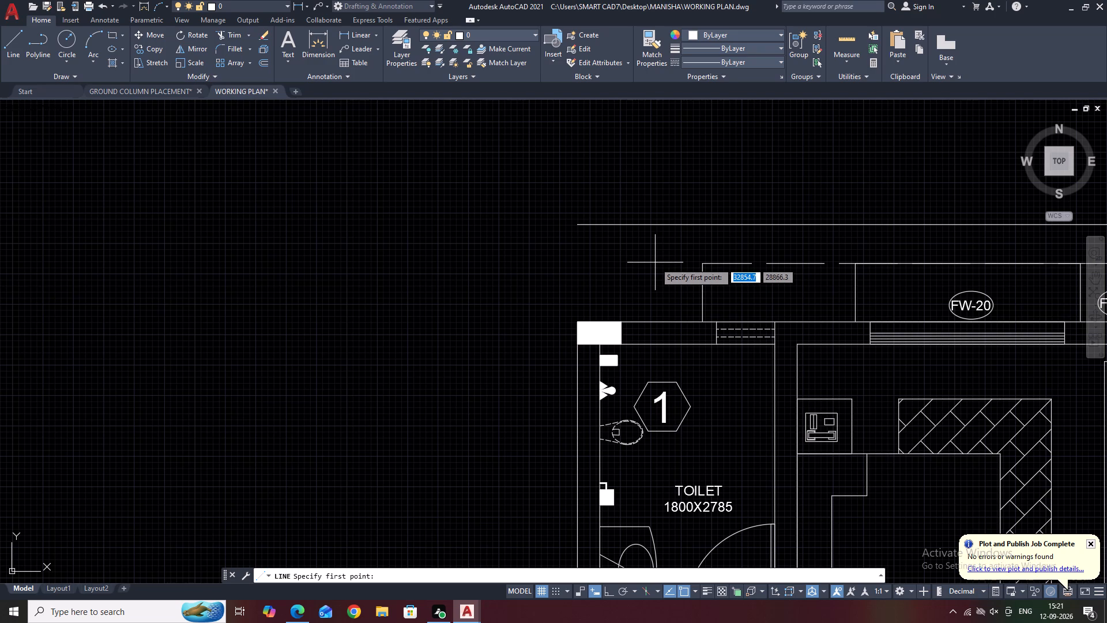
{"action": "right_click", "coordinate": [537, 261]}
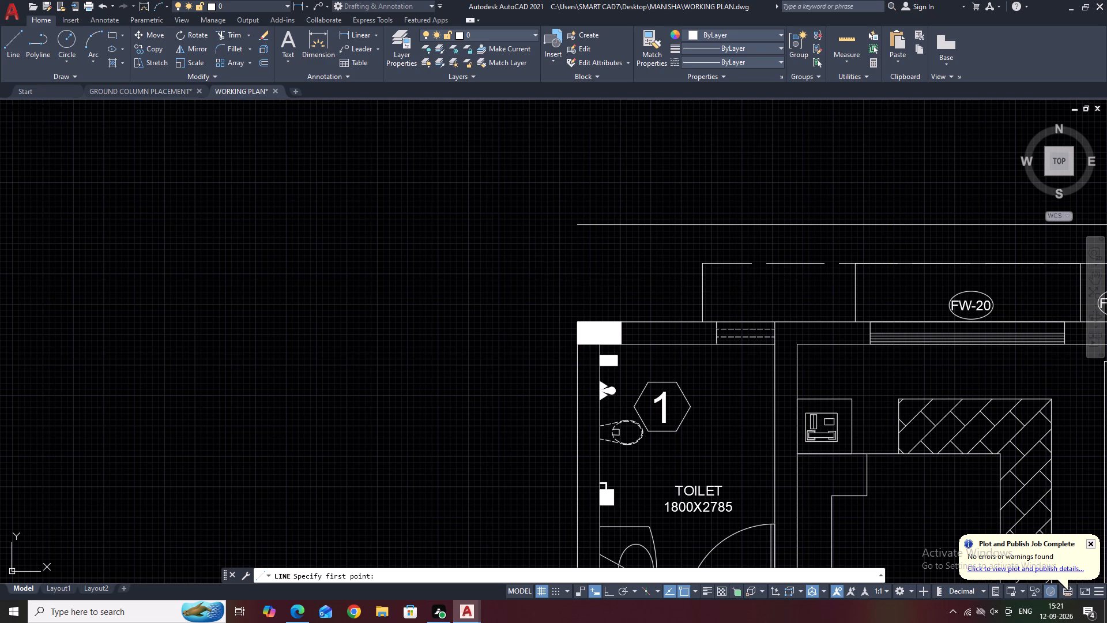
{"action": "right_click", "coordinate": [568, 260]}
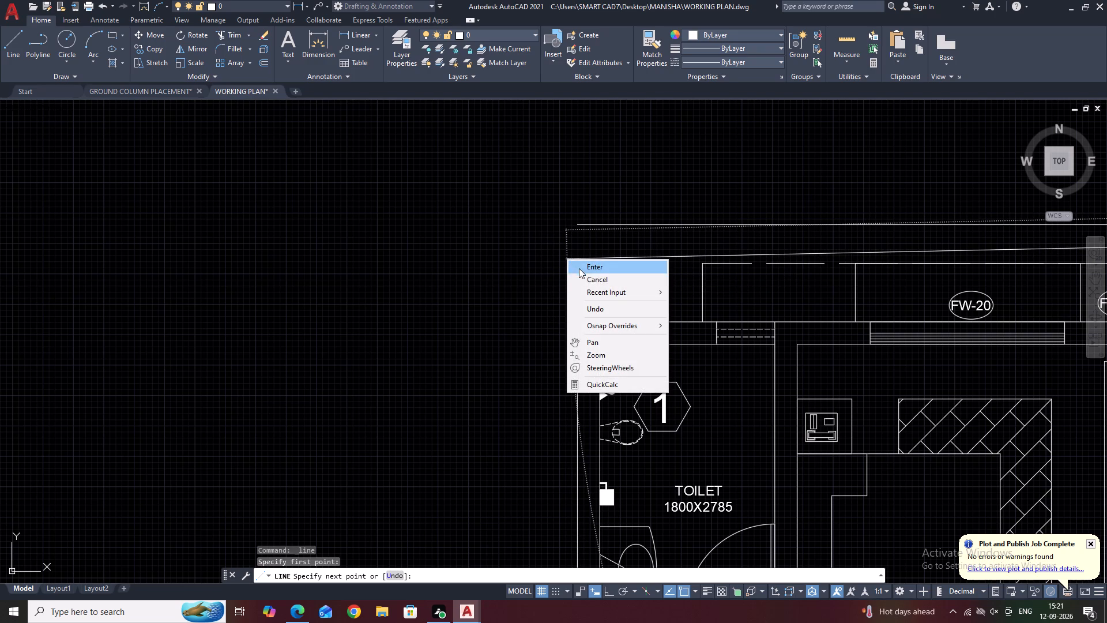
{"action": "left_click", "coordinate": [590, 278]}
Stretch the west end of the dashed outline north of the bedroom eastward, to just past the wall between toilet 1 and the bedroom.
{"action": "scroll", "coordinate": [567, 262], "scroll_direction": "down", "scroll_amount": 2}
{"action": "middle_click_drag", "start_coordinate": [641, 292], "coordinate": [659, 303]}
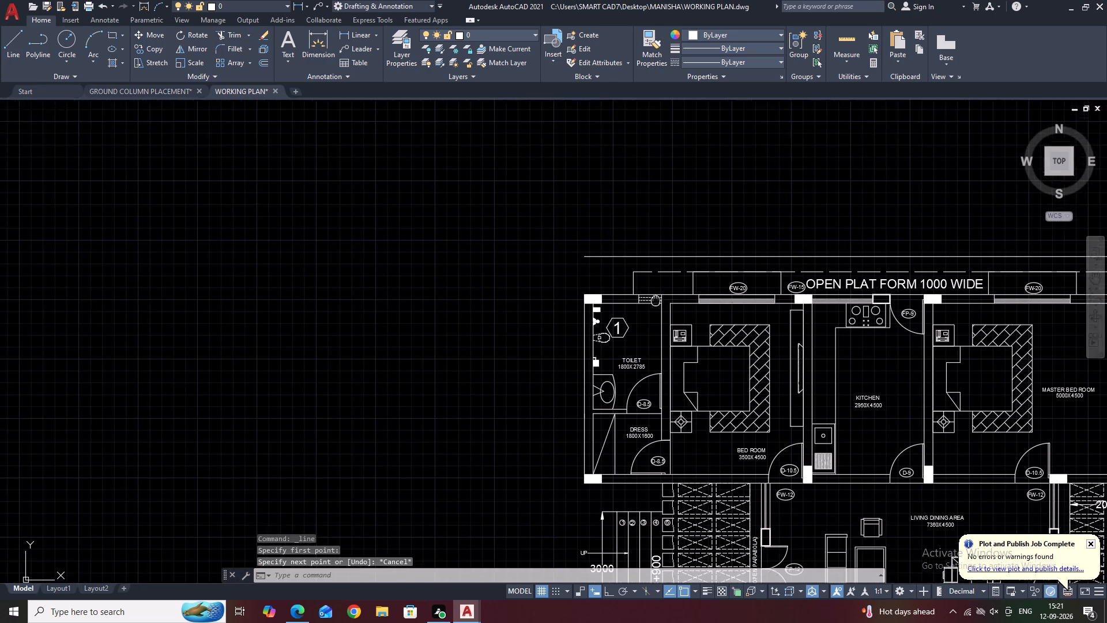
{"action": "middle_click_drag", "start_coordinate": [659, 303], "coordinate": [695, 333]}
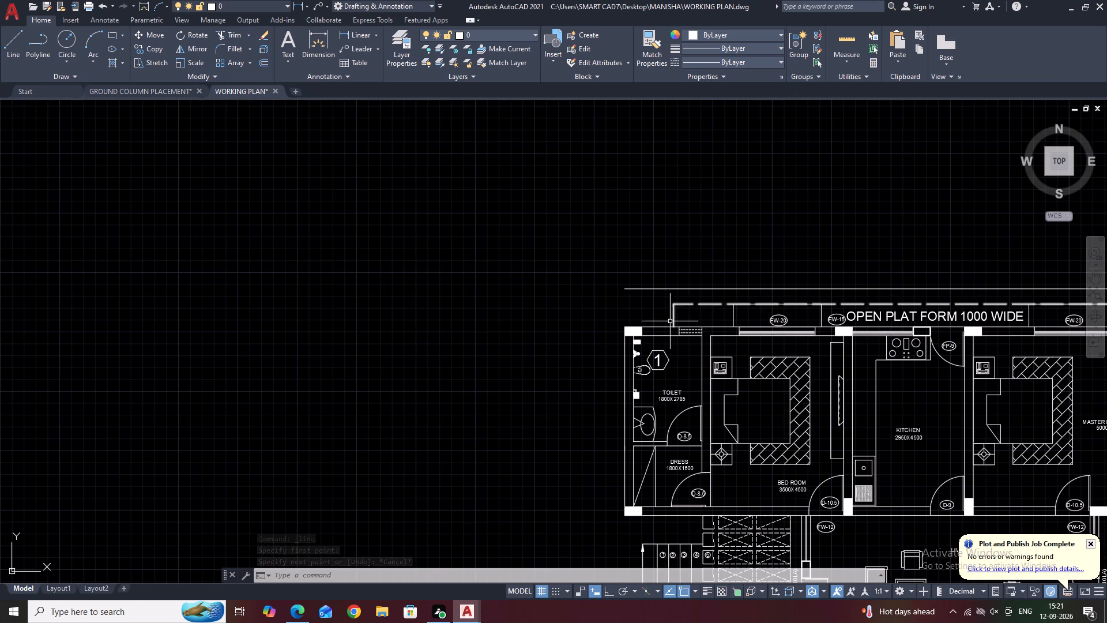
{"action": "scroll", "coordinate": [689, 311], "scroll_direction": "up", "scroll_amount": 2}
{"action": "left_click", "coordinate": [693, 306]}
{"action": "left_click", "coordinate": [611, 317]}
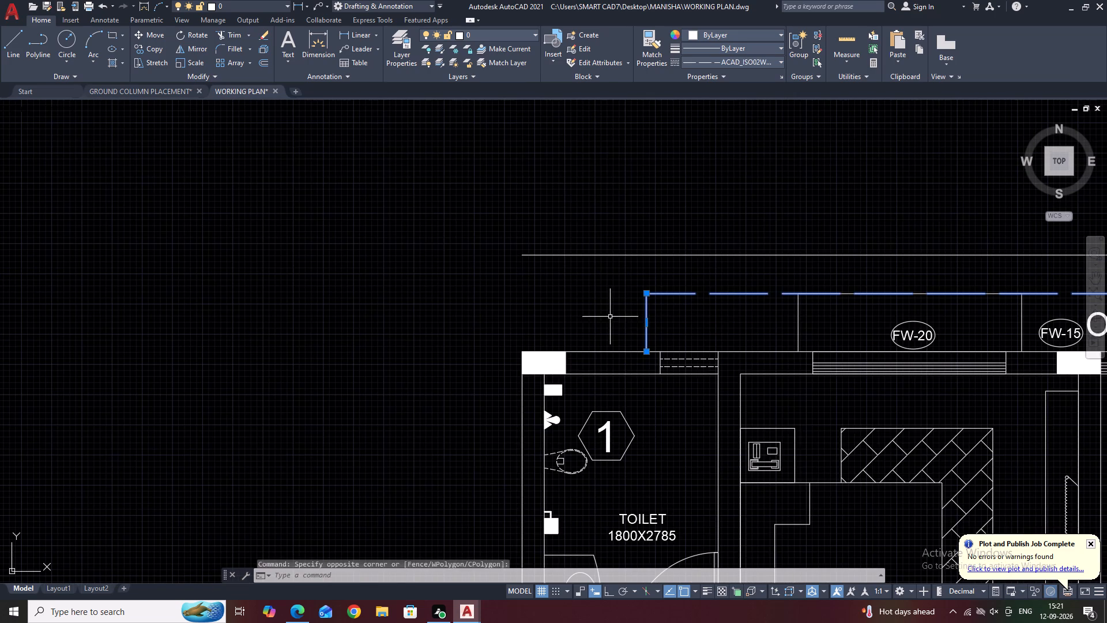
{"action": "left_click", "coordinate": [647, 320]}
{"action": "left_click", "coordinate": [646, 321]}
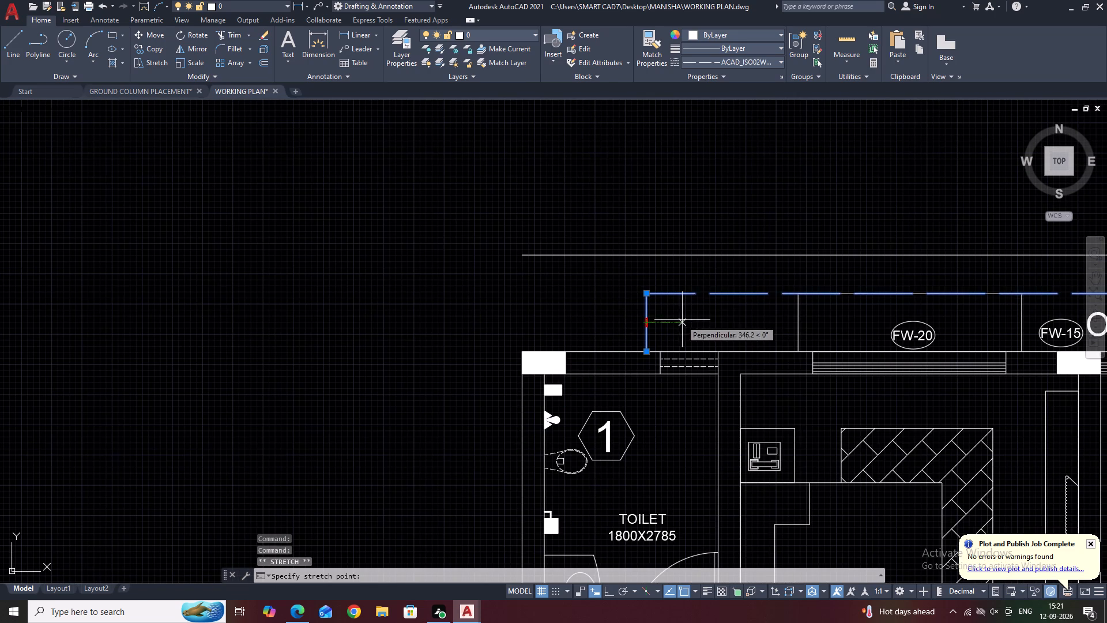
{"action": "left_click", "coordinate": [751, 322]}
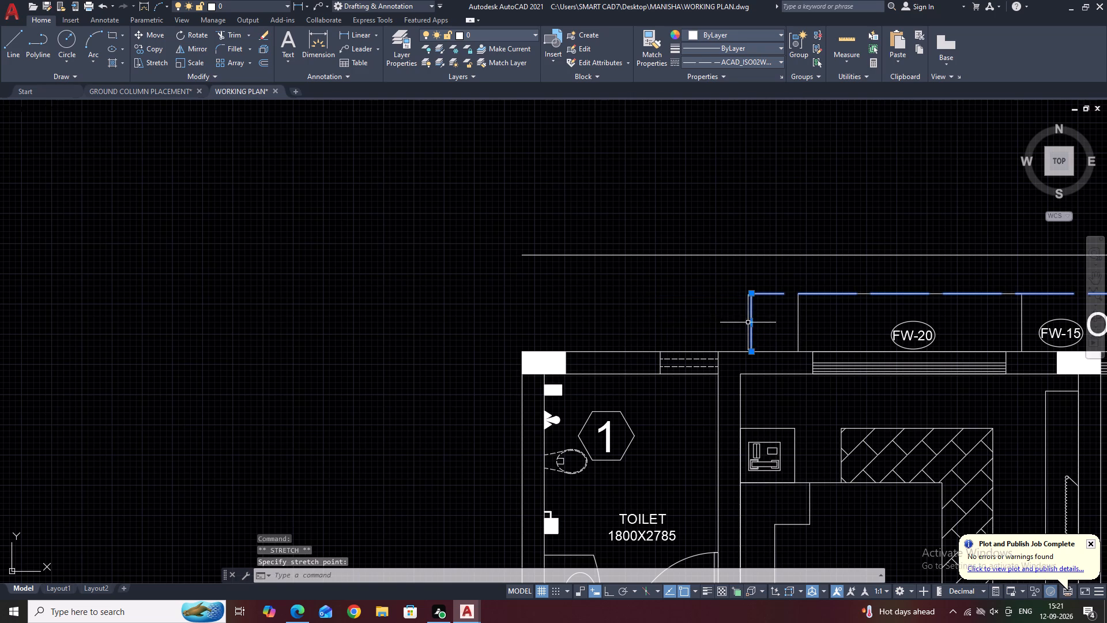
{"action": "right_click", "coordinate": [649, 298]}
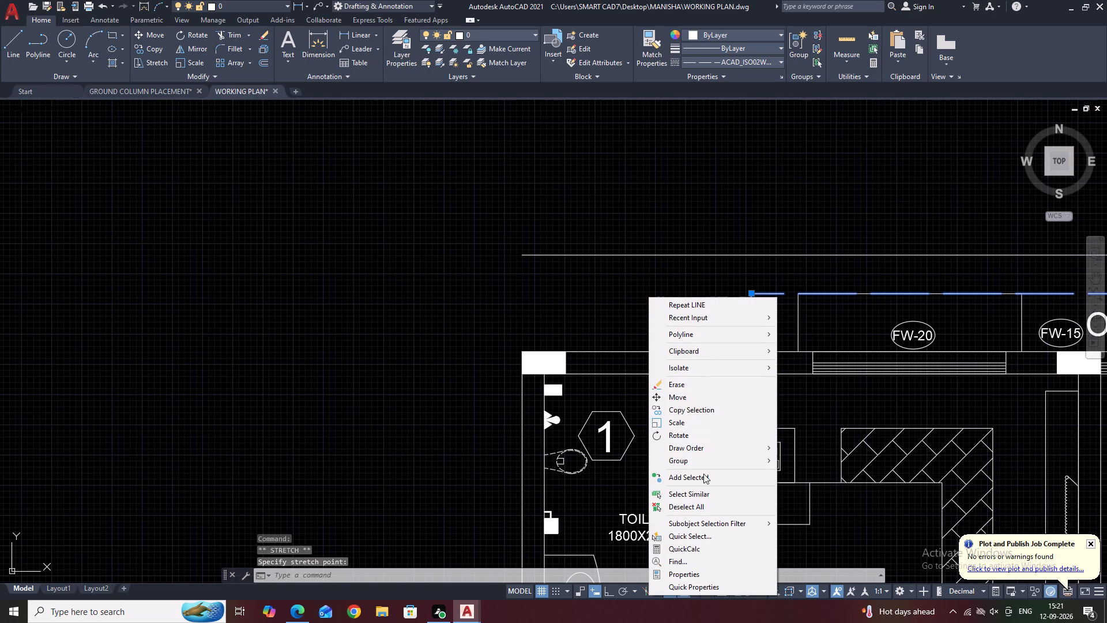
{"action": "left_click", "coordinate": [699, 506]}
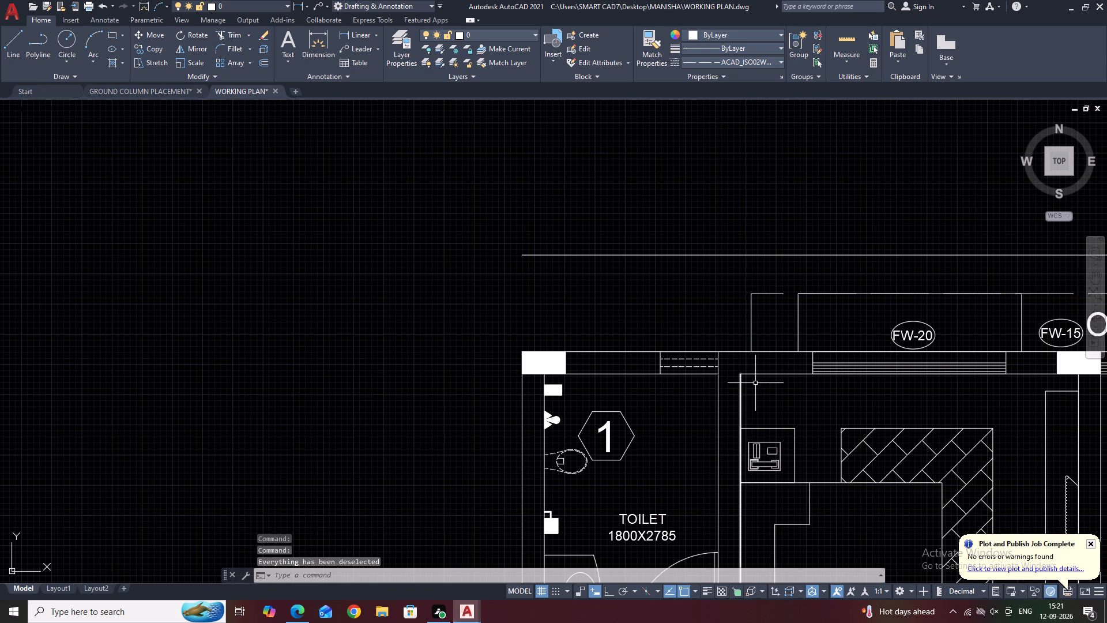
With ortho on, draw a line 900 north from the wall at toilet 1's ventilator, continuing west past the building's northwest corner.
{"action": "middle_click_drag", "start_coordinate": [812, 287], "coordinate": [638, 284]}
{"action": "scroll", "coordinate": [638, 284], "scroll_direction": "down", "scroll_amount": 2}
{"action": "middle_click", "coordinate": [638, 284]}
{"action": "middle_click", "coordinate": [638, 284]}
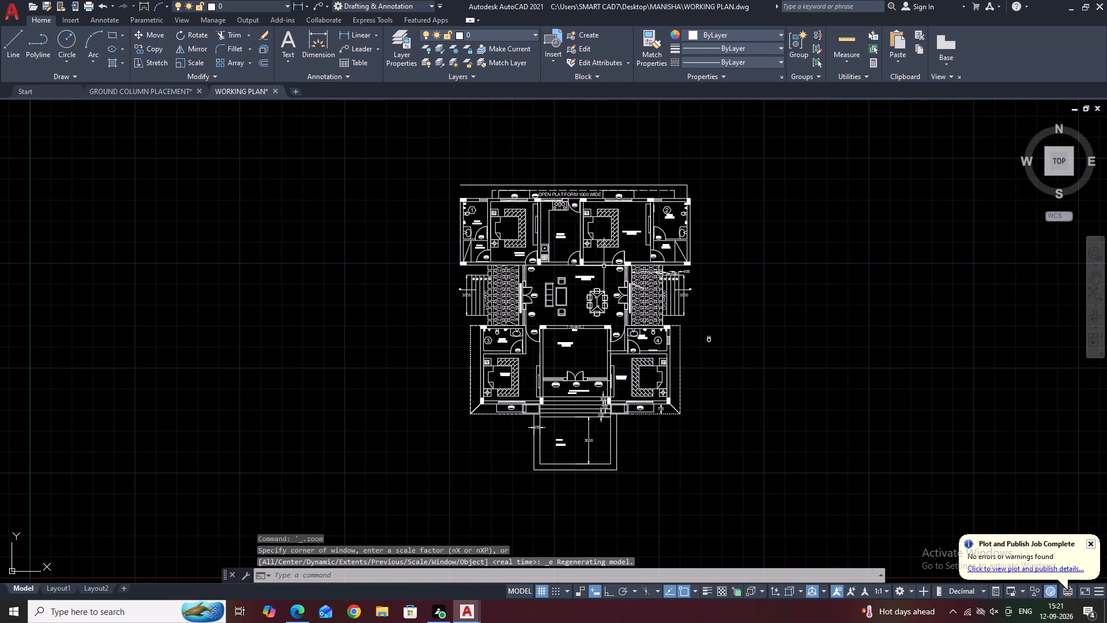
{"action": "scroll", "coordinate": [524, 239], "scroll_direction": "up", "scroll_amount": 3}
{"action": "middle_click_drag", "start_coordinate": [520, 238], "coordinate": [713, 329]}
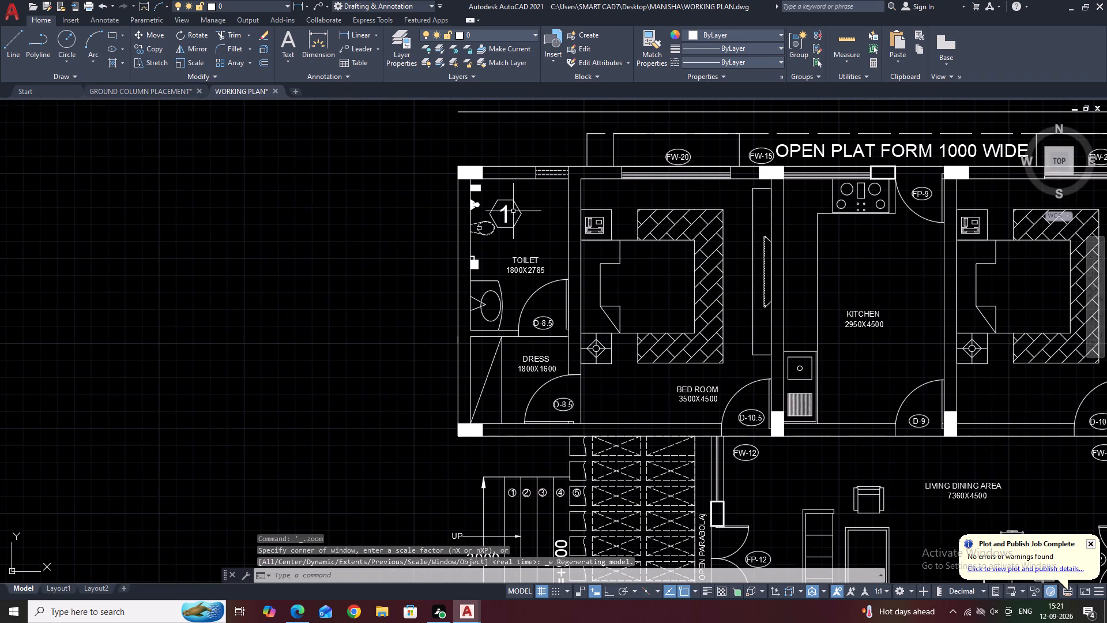
{"action": "middle_click_drag", "start_coordinate": [597, 205], "coordinate": [626, 283]}
{"action": "middle_click_drag", "start_coordinate": [600, 207], "coordinate": [600, 206]}
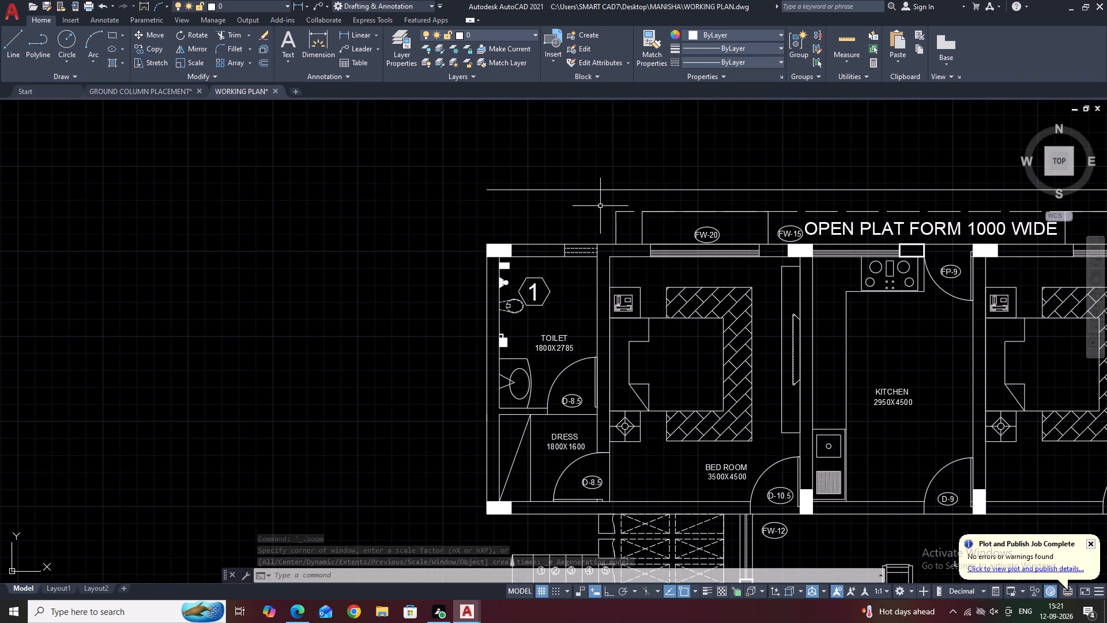
{"action": "middle_click_drag", "start_coordinate": [600, 206], "coordinate": [617, 274]}
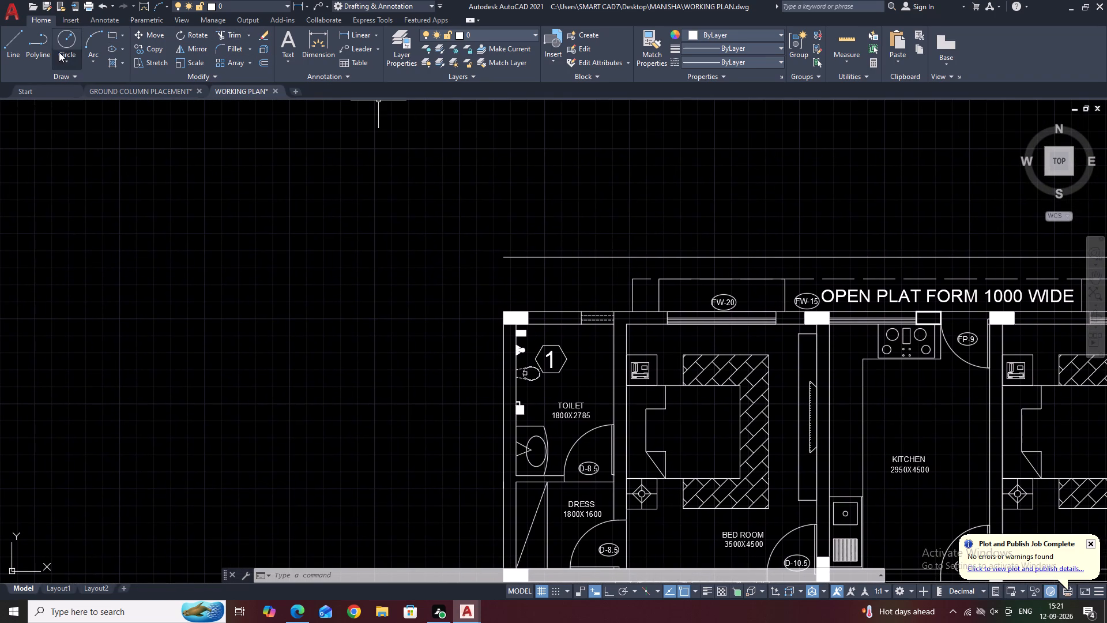
{"action": "left_click", "coordinate": [12, 48]}
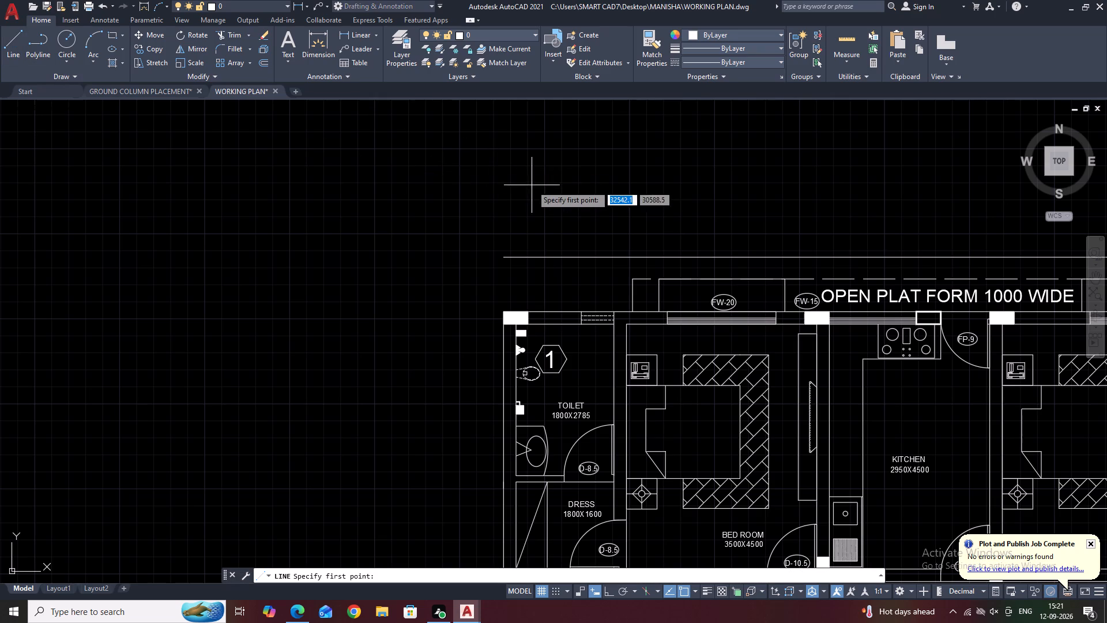
{"action": "middle_click_drag", "start_coordinate": [560, 162], "coordinate": [571, 289]}
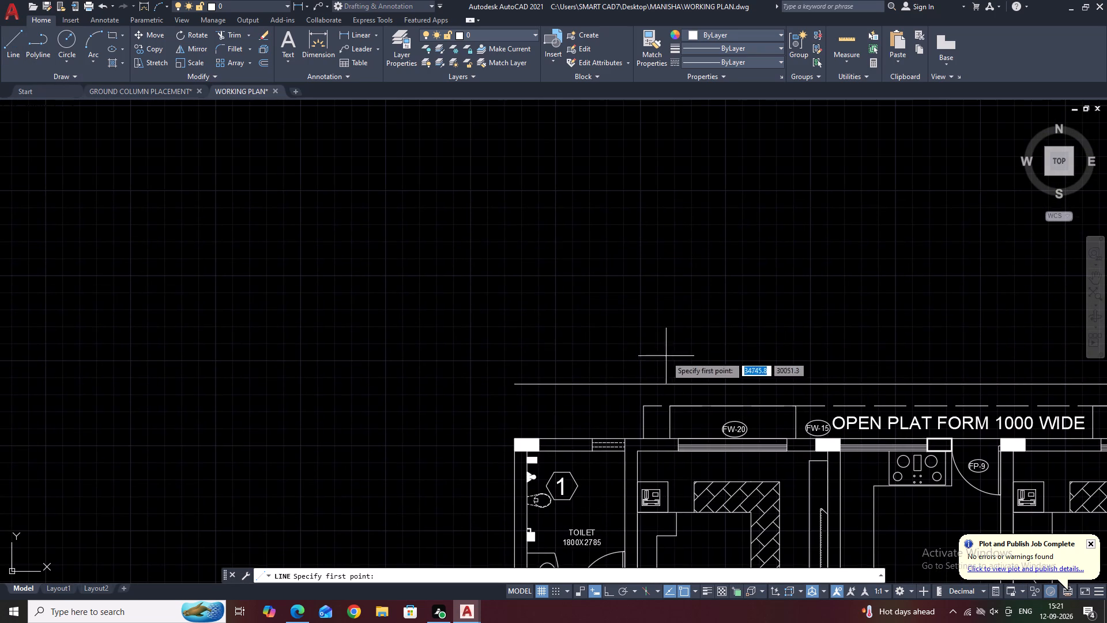
{"action": "middle_click_drag", "start_coordinate": [617, 386], "coordinate": [690, 314]}
{"action": "scroll", "coordinate": [701, 367], "scroll_direction": "up", "scroll_amount": 2}
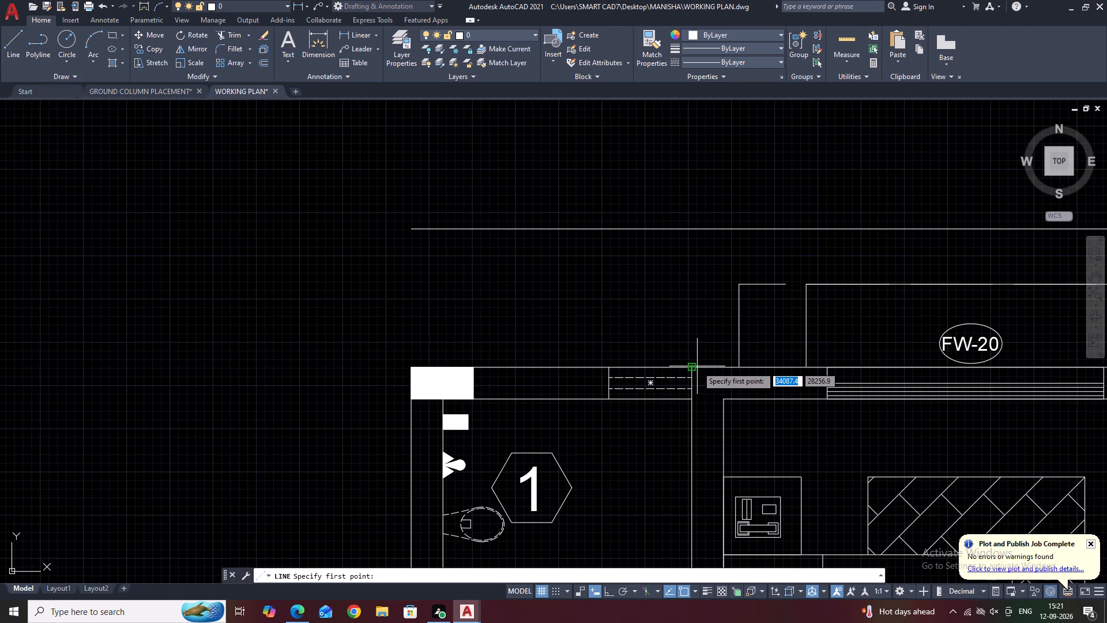
{"action": "left_click", "coordinate": [626, 368]}
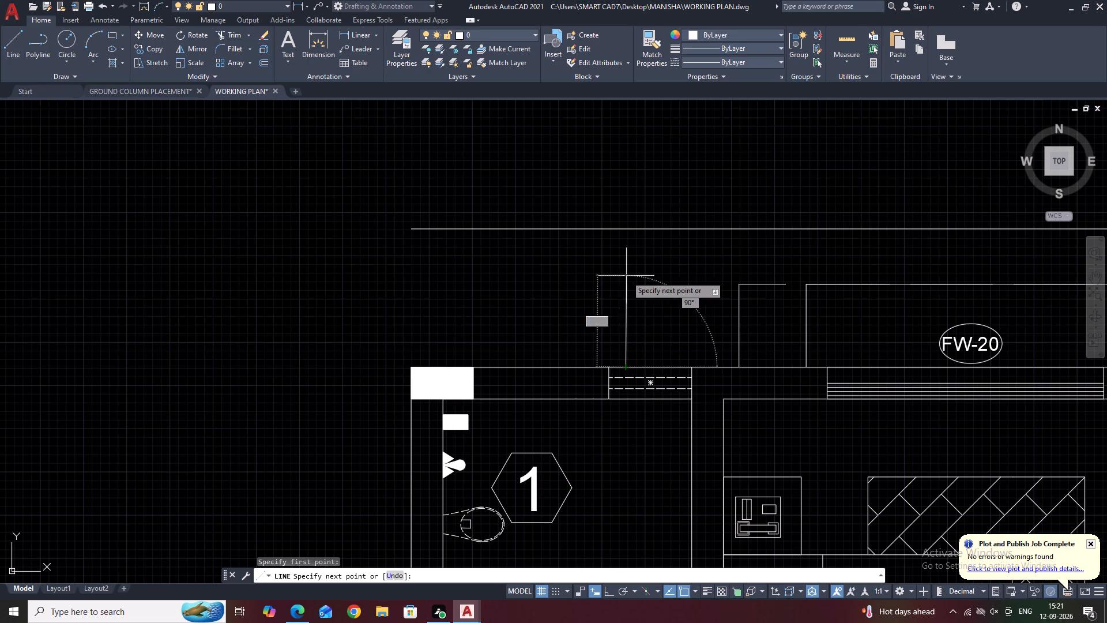
{"action": "key", "text": "F8"}
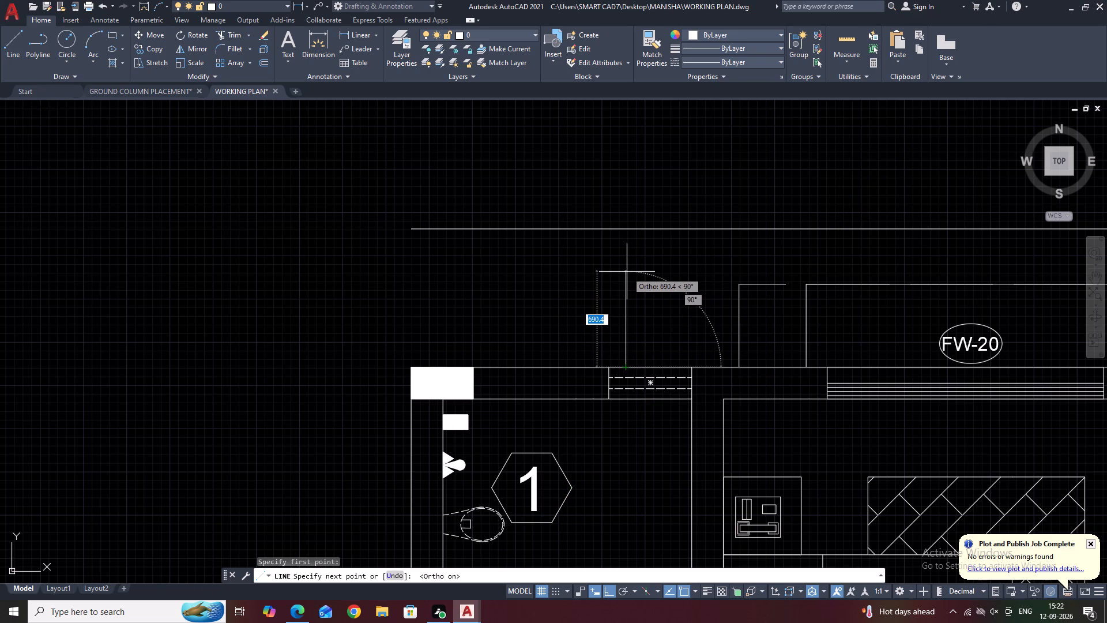
{"action": "type", "text": "900"}
{"action": "key", "text": "Return"}
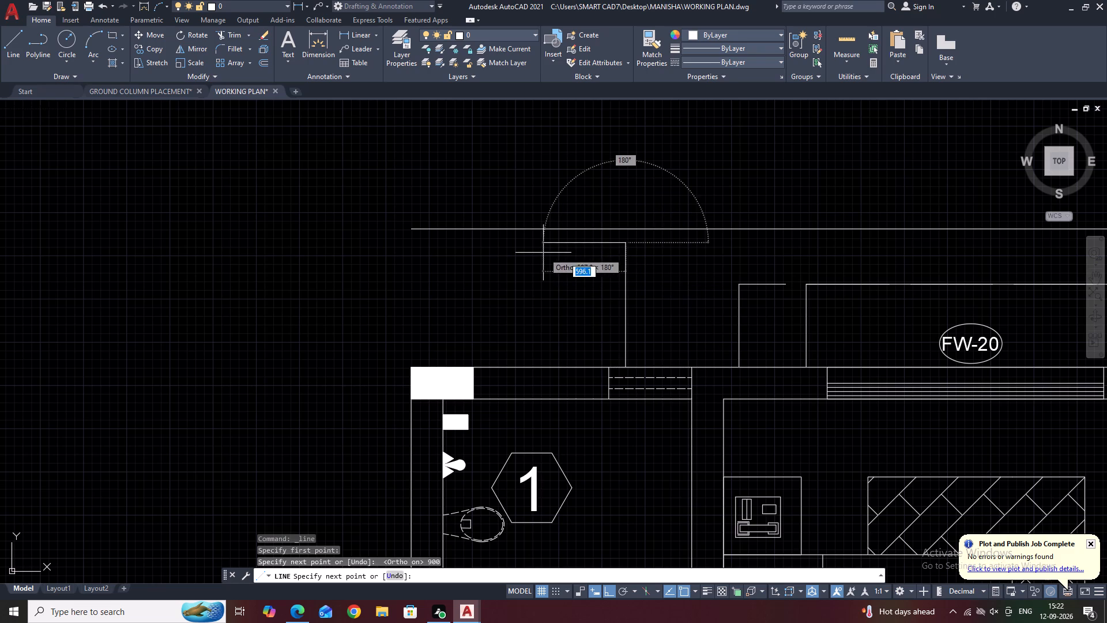
{"action": "left_click", "coordinate": [290, 257]}
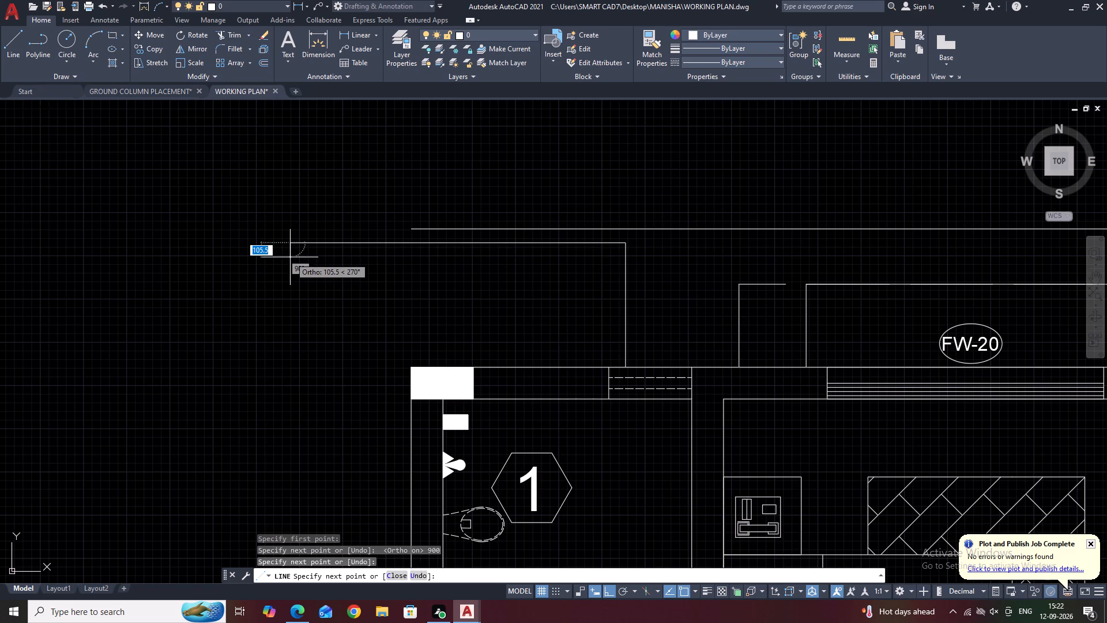
{"action": "right_click", "coordinate": [290, 257]}
{"action": "left_click", "coordinate": [312, 283]}
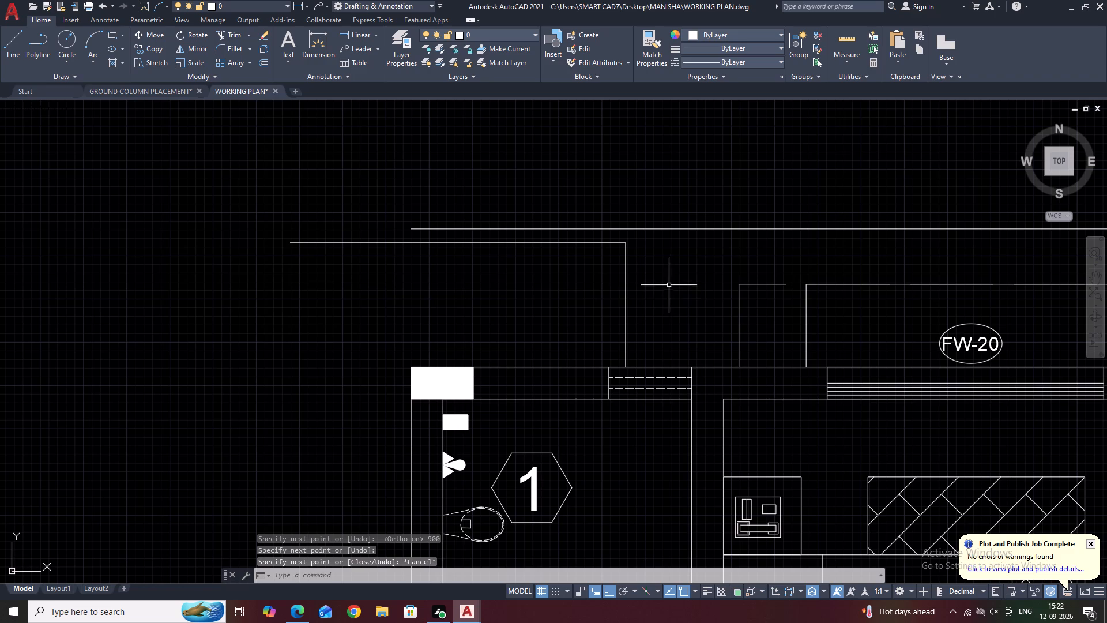
Offset the vertical line at toilet 1's ventilator 300 westward six times in succession to make evenly spaced step lines.
{"action": "left_click", "coordinate": [669, 285]}
{"action": "left_click", "coordinate": [567, 294]}
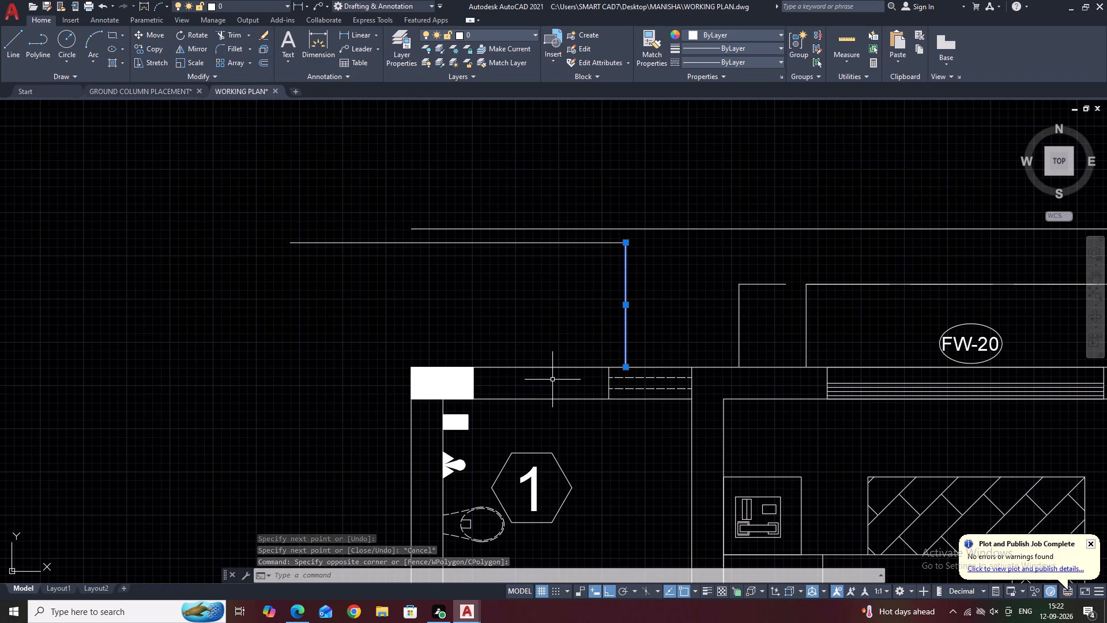
{"action": "type", "text": "O"}
{"action": "key", "text": "space"}
{"action": "type", "text": "300"}
{"action": "key", "text": "Return"}
{"action": "left_click", "coordinate": [539, 350]}
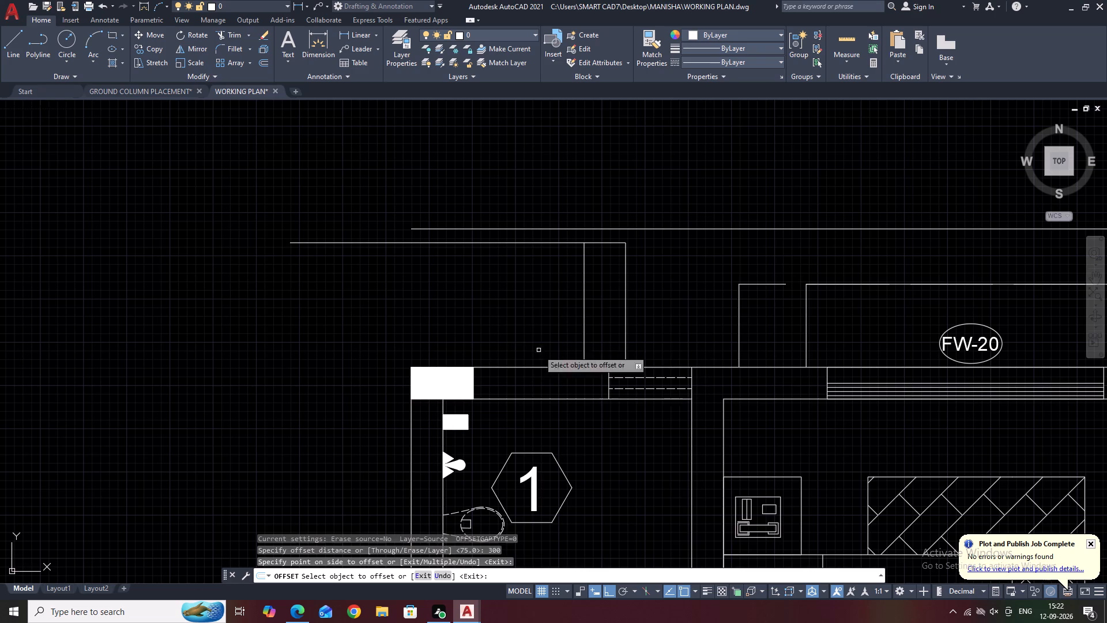
{"action": "left_click", "coordinate": [583, 356]}
{"action": "left_click", "coordinate": [523, 339]}
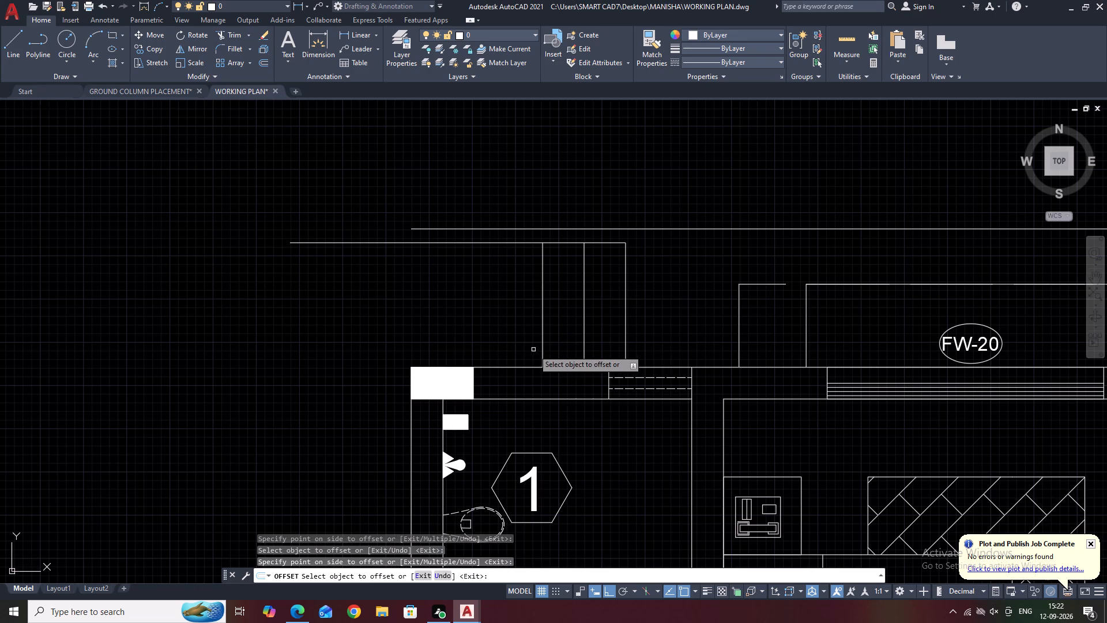
{"action": "left_click", "coordinate": [543, 343]}
{"action": "left_click", "coordinate": [500, 333]}
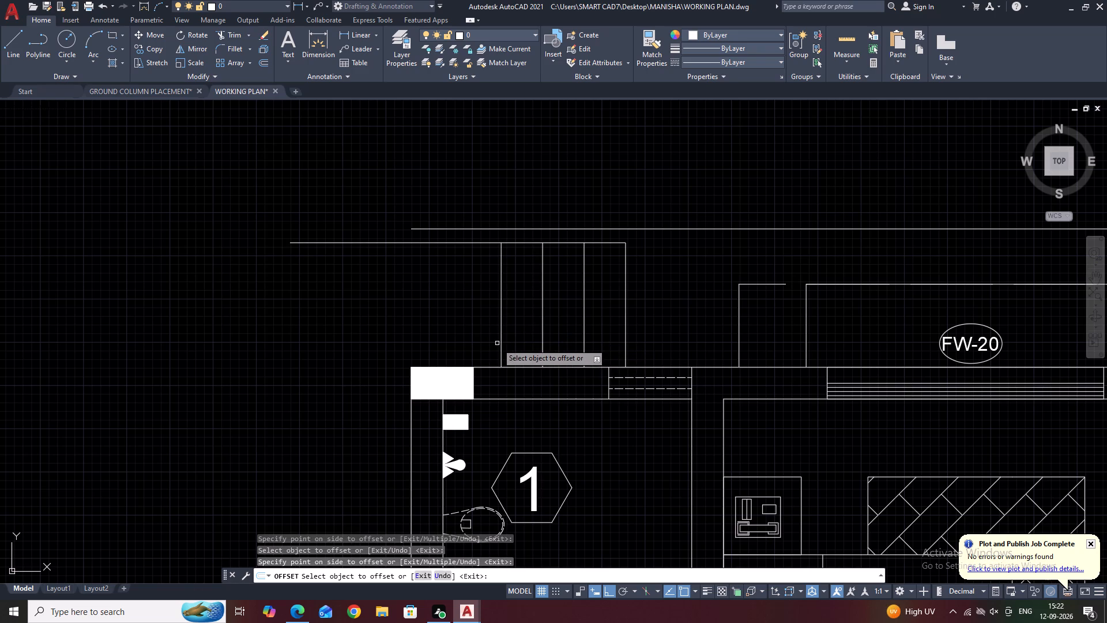
{"action": "left_click", "coordinate": [502, 346]}
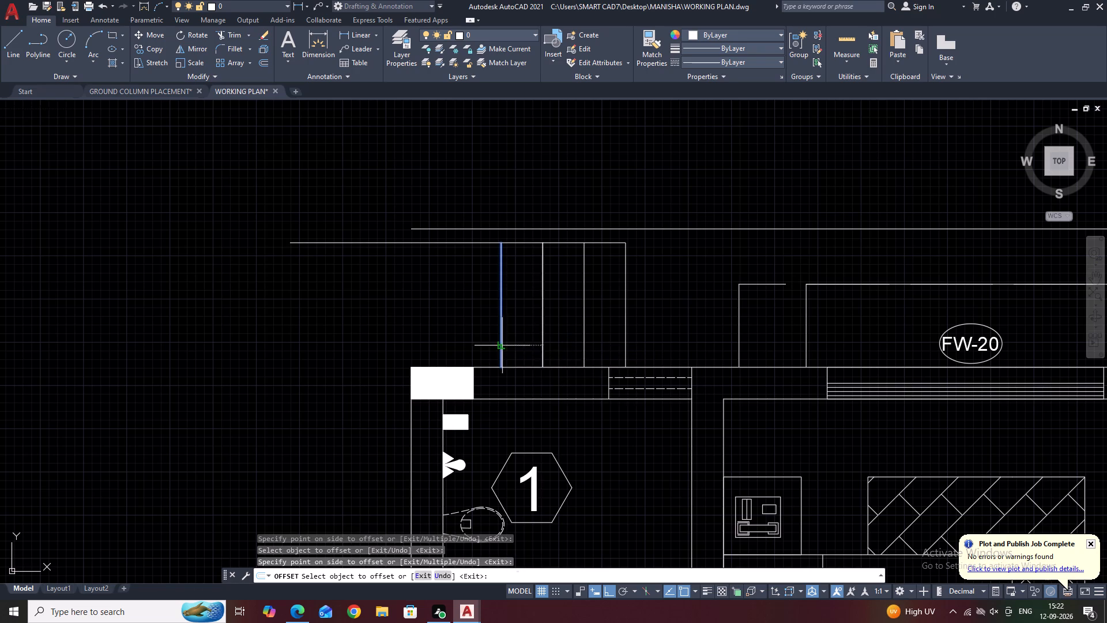
{"action": "left_click", "coordinate": [449, 336]}
{"action": "left_click", "coordinate": [460, 343]}
{"action": "left_click", "coordinate": [439, 339]}
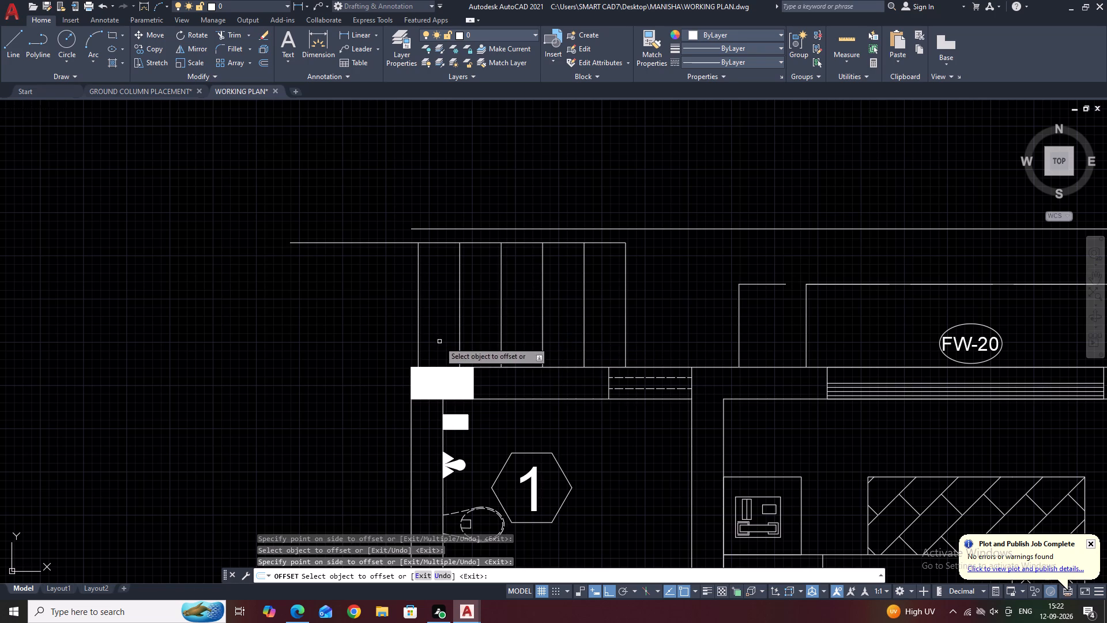
{"action": "middle_click_drag", "start_coordinate": [472, 336], "coordinate": [609, 326]}
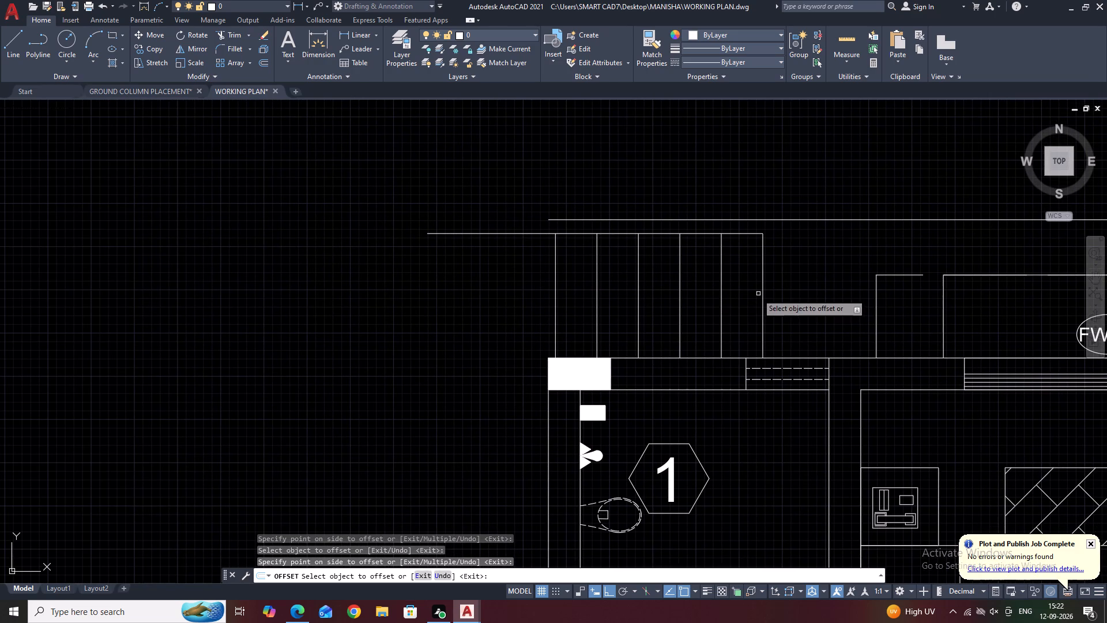
{"action": "left_click", "coordinate": [557, 307]}
{"action": "left_click", "coordinate": [485, 303]}
{"action": "right_click", "coordinate": [483, 303]}
{"action": "left_click", "coordinate": [509, 324]}
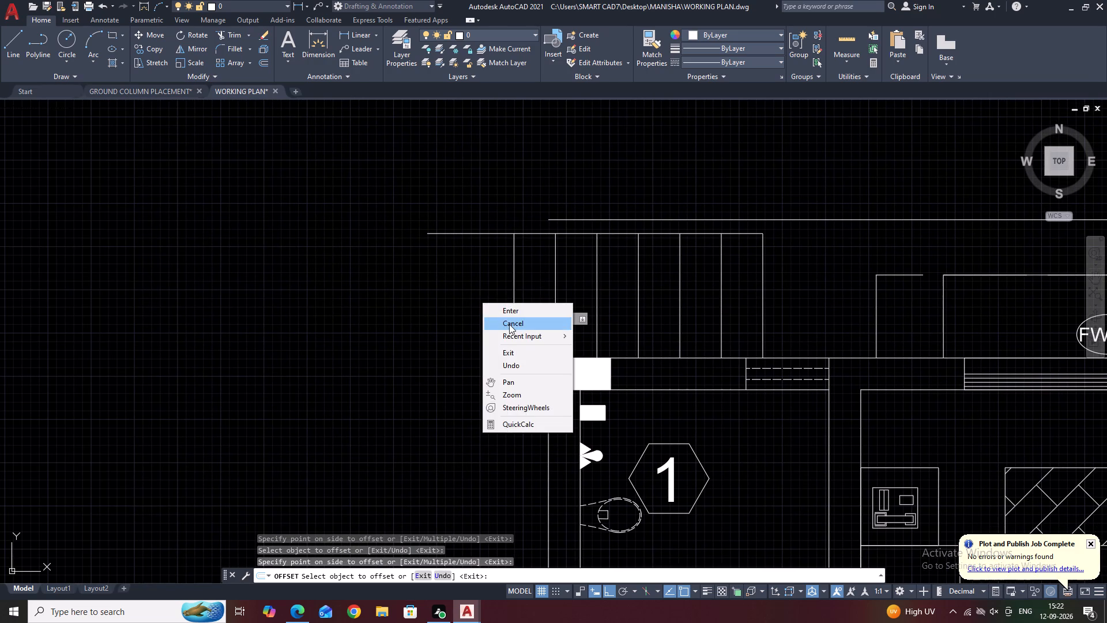
Move all seven vertical step lines east so the westernmost one's lower end sits on the building's northwest corner.
{"action": "left_click", "coordinate": [505, 214]}
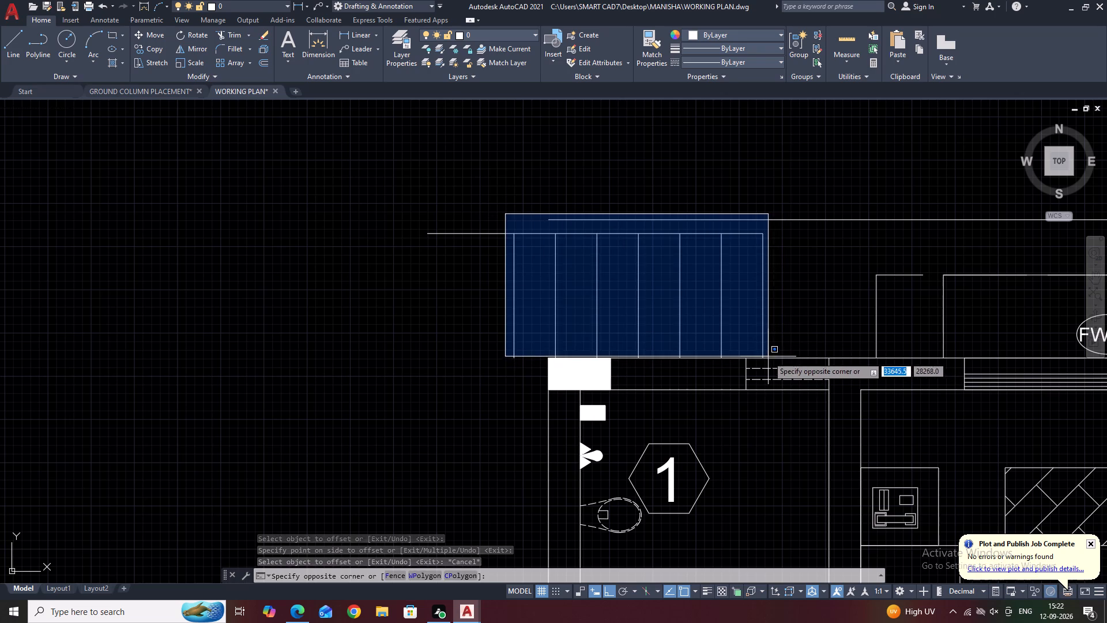
{"action": "left_click", "coordinate": [768, 356]}
{"action": "left_click", "coordinate": [782, 303]}
{"action": "left_click", "coordinate": [423, 306]}
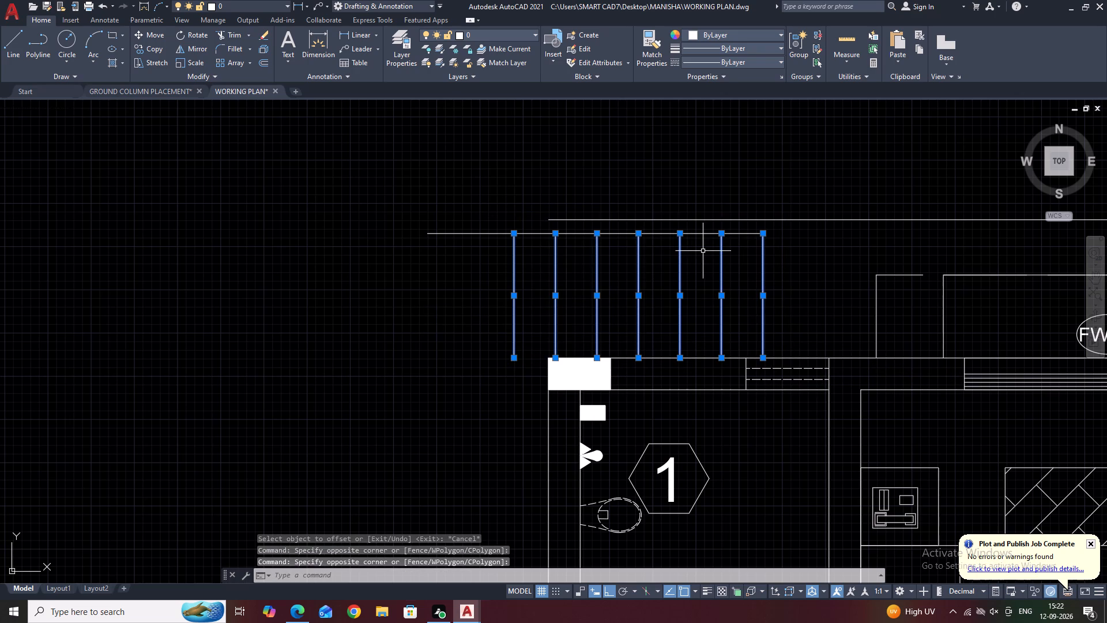
{"action": "left_click", "coordinate": [156, 40]}
{"action": "left_click", "coordinate": [511, 361]}
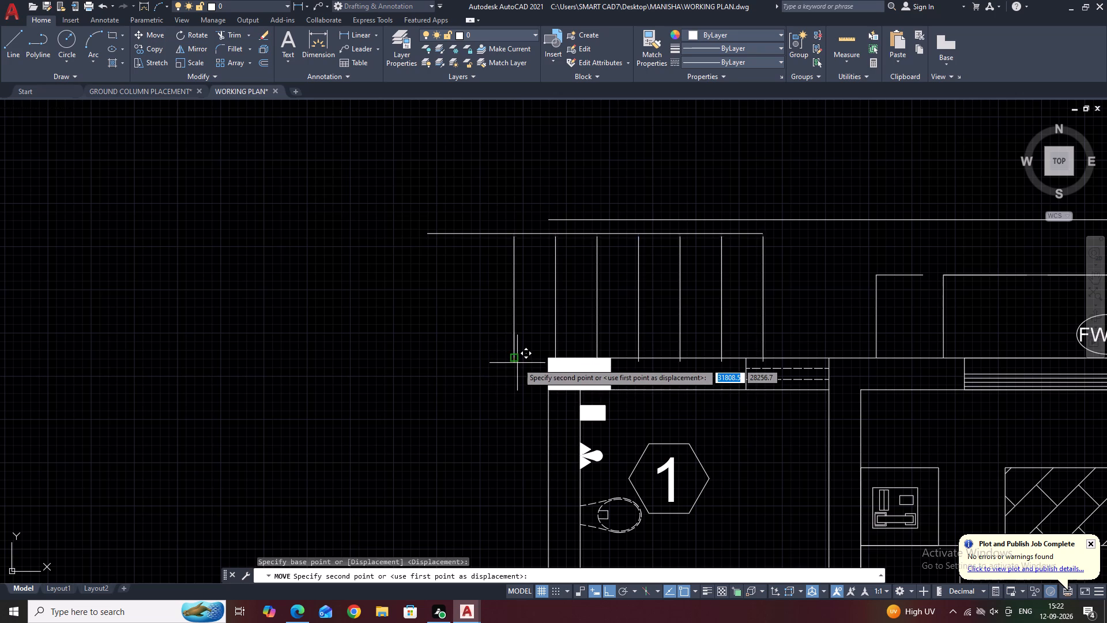
{"action": "left_click", "coordinate": [548, 358]}
Erase the easternmost vertical step line, above toilet 1's ventilator.
{"action": "middle_click_drag", "start_coordinate": [605, 253], "coordinate": [575, 302]}
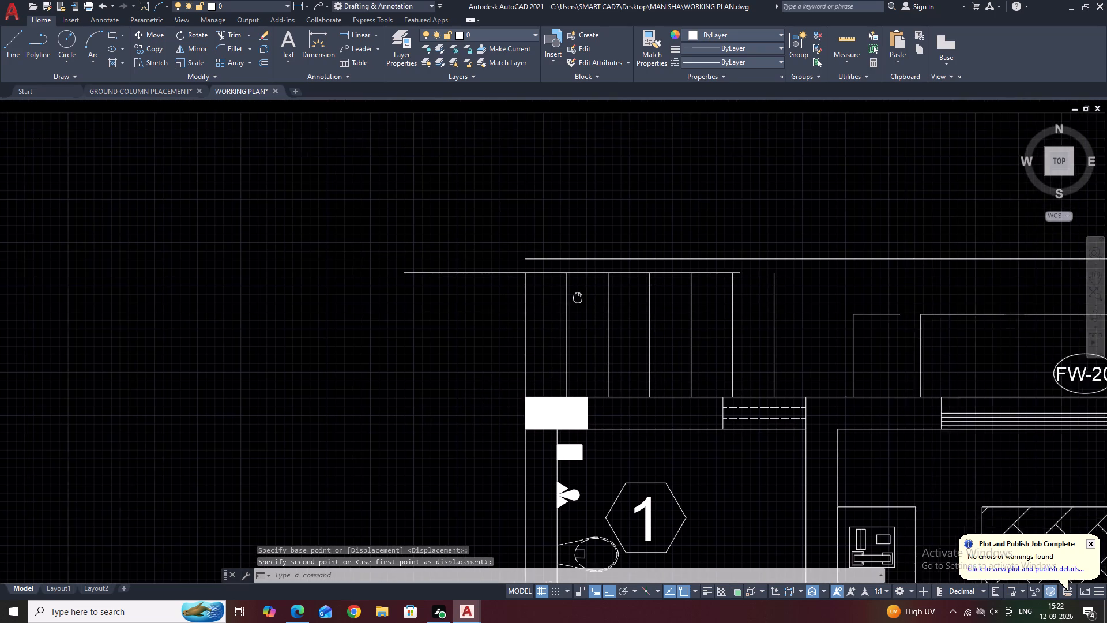
{"action": "middle_click_drag", "start_coordinate": [575, 302], "coordinate": [563, 335]}
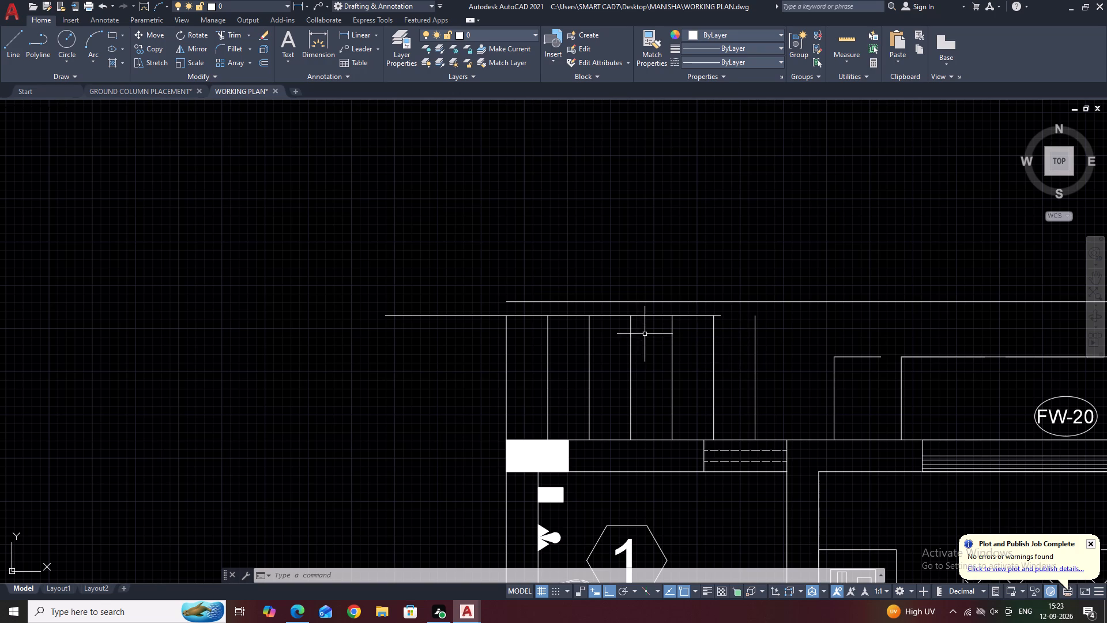
{"action": "left_click", "coordinate": [771, 354]}
{"action": "left_click", "coordinate": [748, 367]}
{"action": "right_click", "coordinate": [746, 346]}
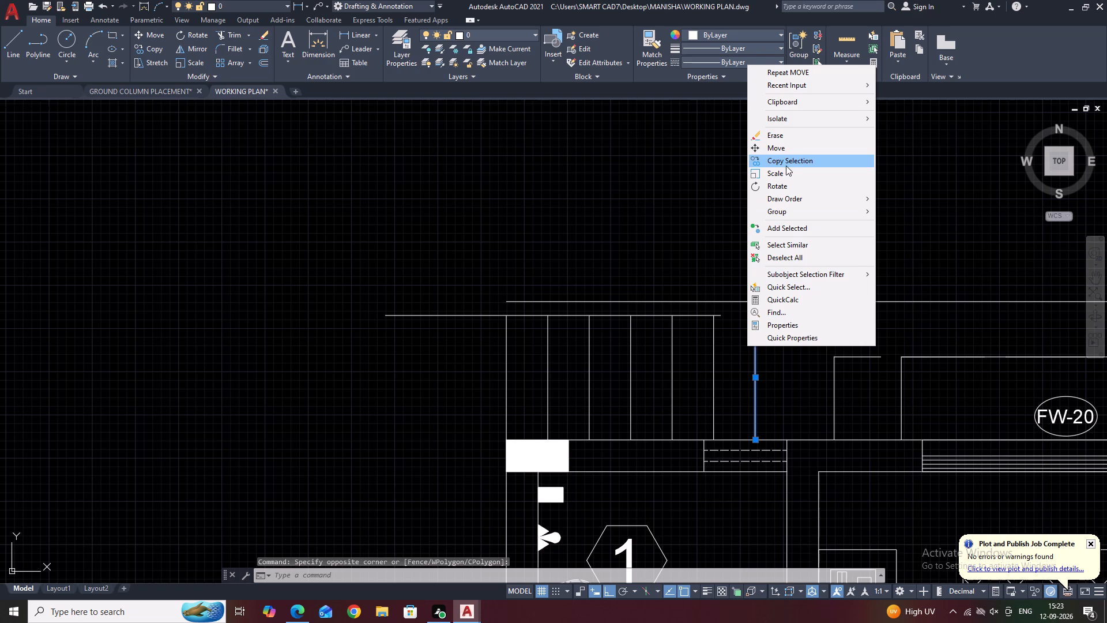
{"action": "left_click", "coordinate": [787, 132]}
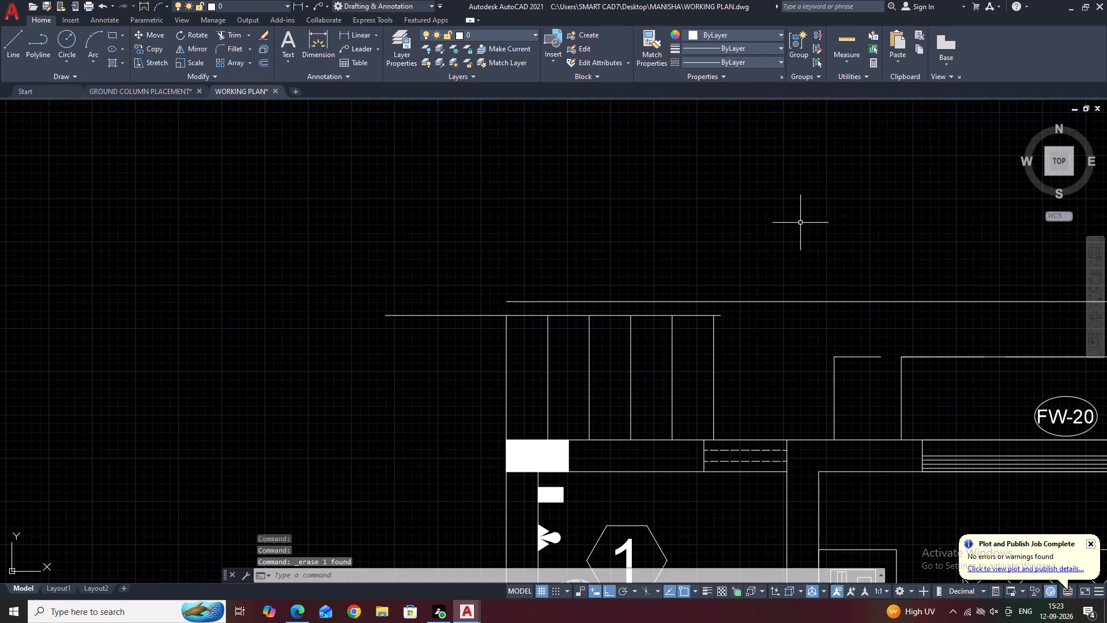
Trim the short east end of the steps' upper horizontal line that extends past the last step line.
{"action": "left_click", "coordinate": [232, 35]}
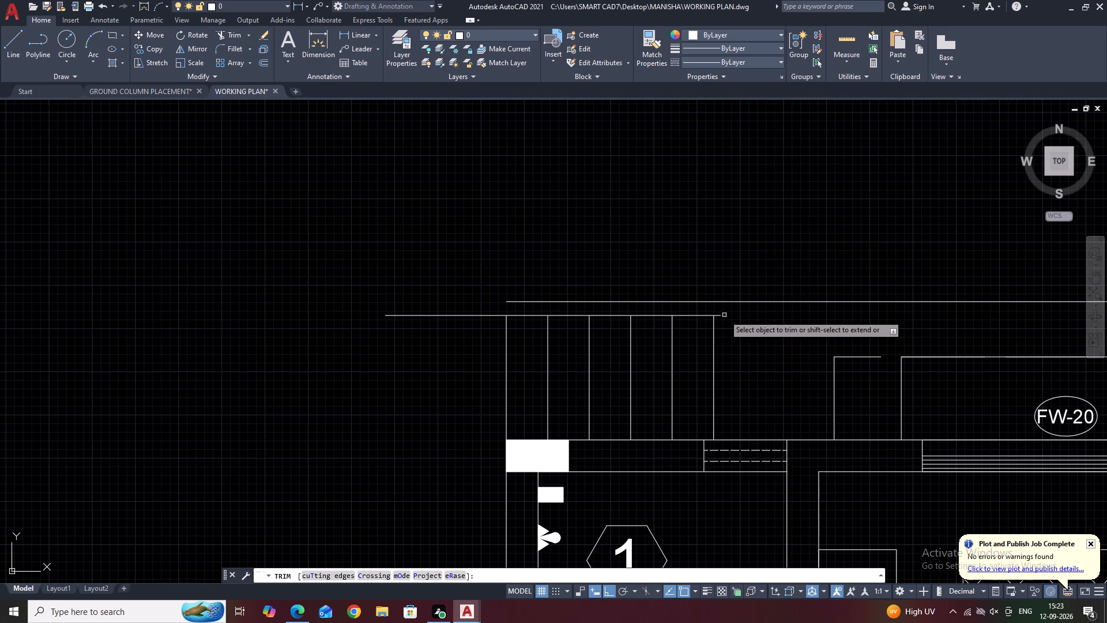
{"action": "left_click", "coordinate": [719, 315]}
{"action": "right_click", "coordinate": [735, 322]}
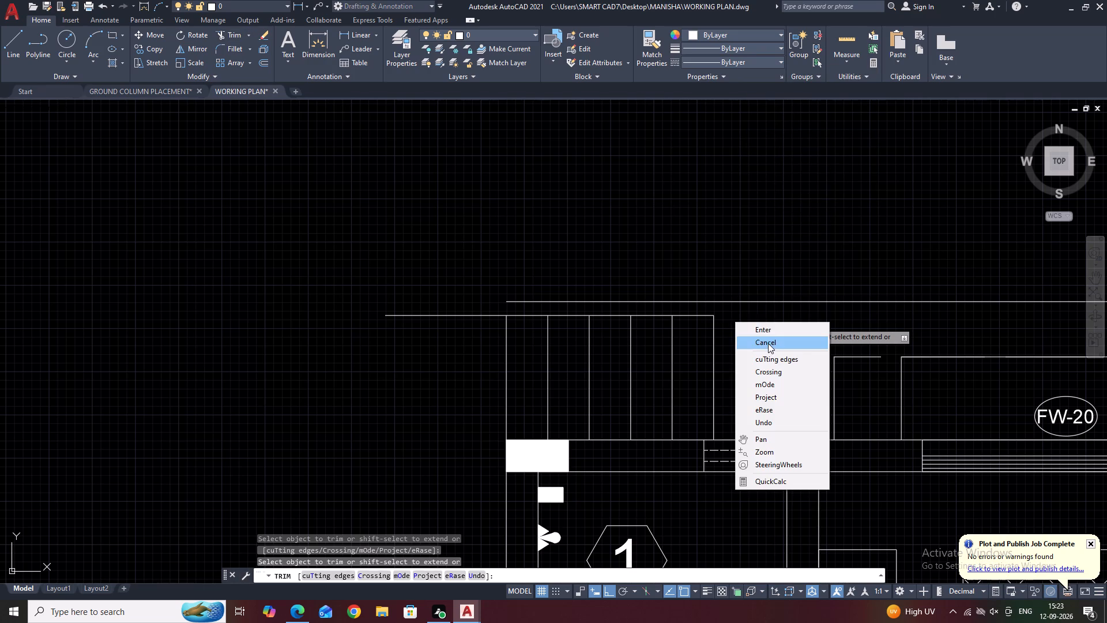
{"action": "left_click", "coordinate": [769, 343]}
Draw a line 900 west from the building's northwest corner, continuing north to close at the west end of the steps' upper line.
{"action": "middle_click_drag", "start_coordinate": [654, 353], "coordinate": [784, 282]}
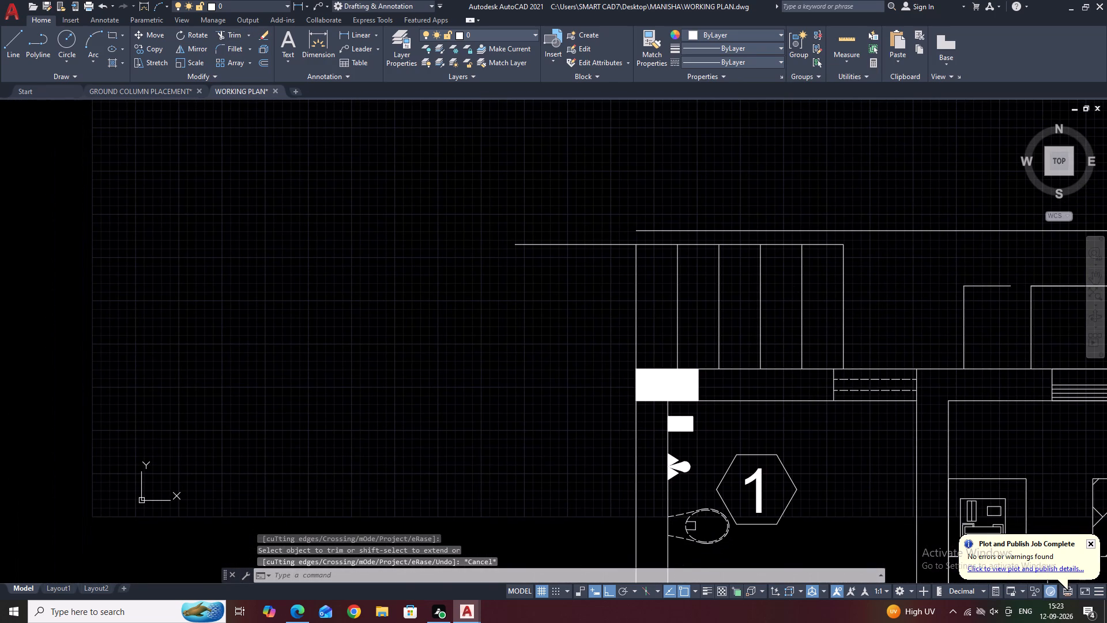
{"action": "middle_click_drag", "start_coordinate": [671, 277], "coordinate": [726, 307]}
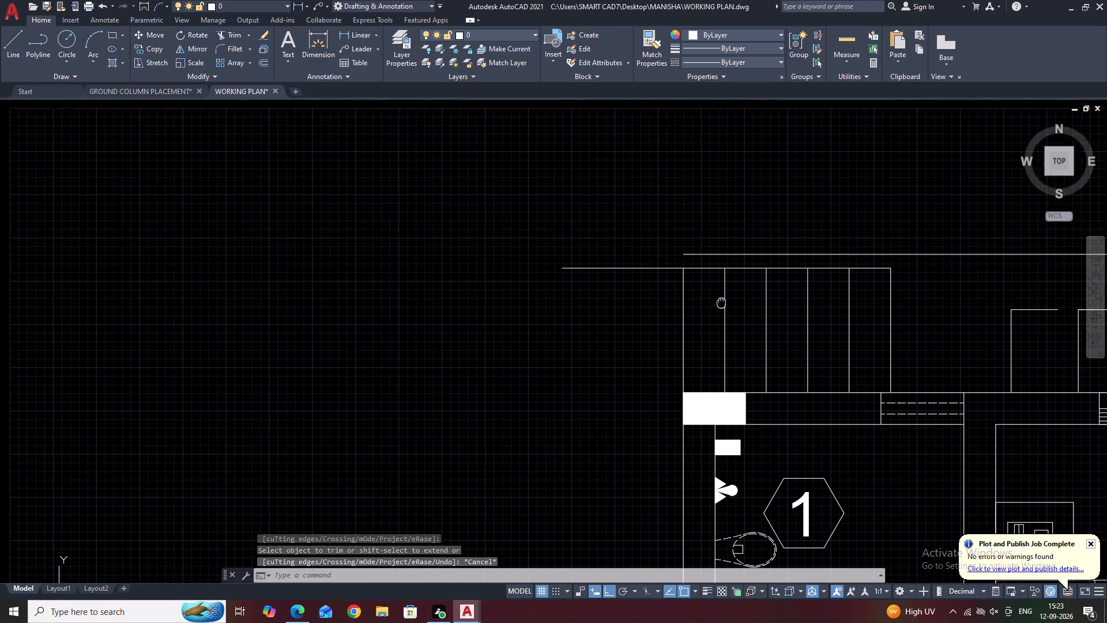
{"action": "middle_click_drag", "start_coordinate": [726, 307], "coordinate": [748, 322]}
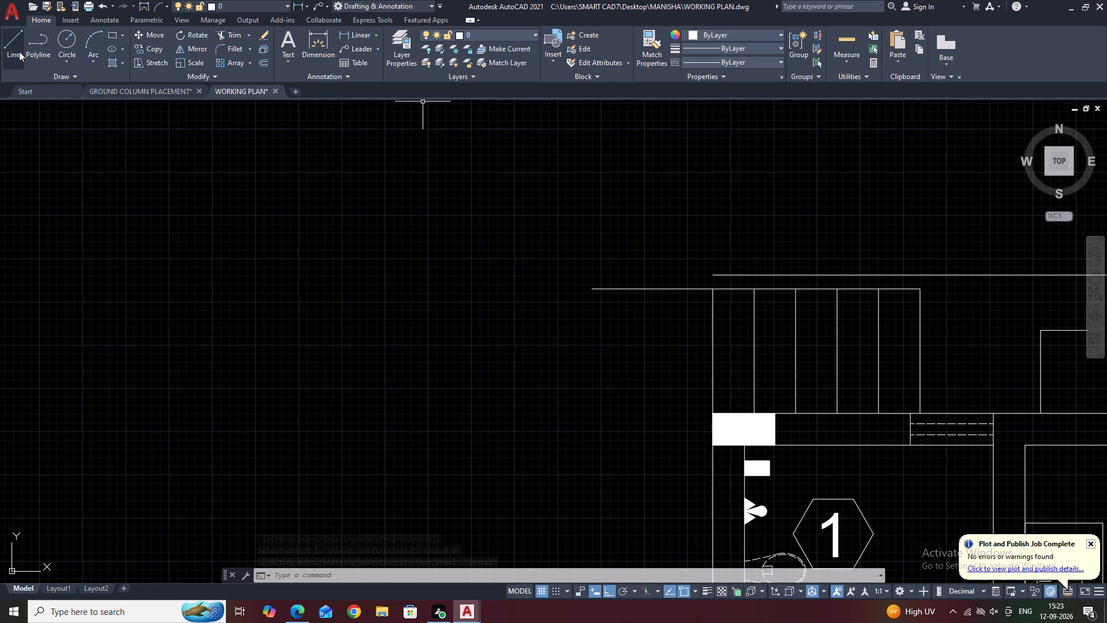
{"action": "left_click", "coordinate": [16, 50]}
{"action": "left_click", "coordinate": [710, 412]}
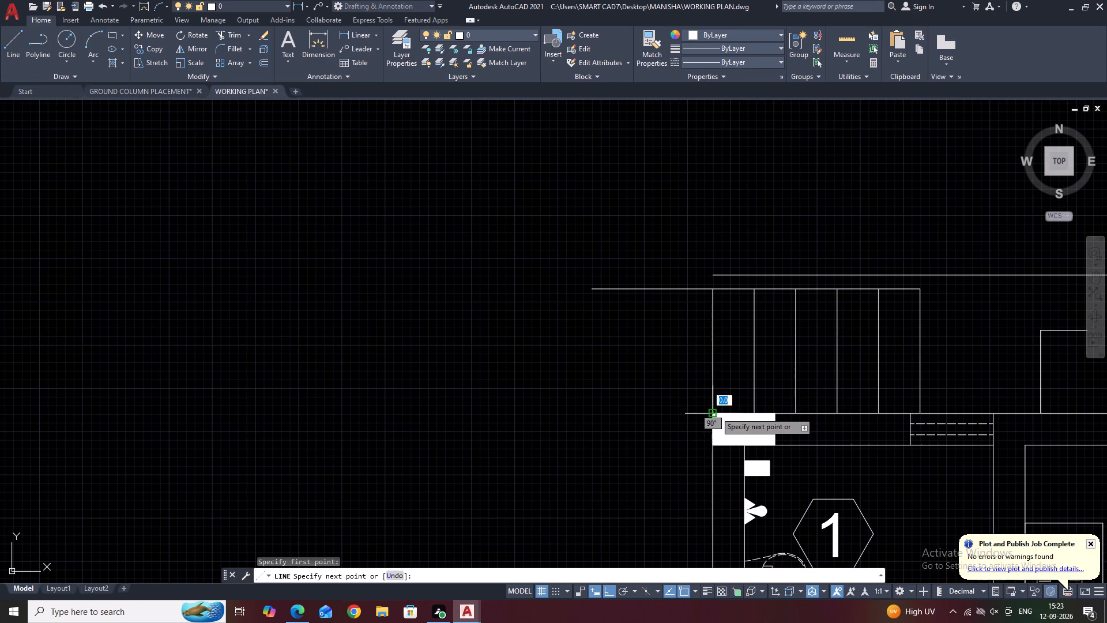
{"action": "type", "text": "900"}
{"action": "key", "text": "Return"}
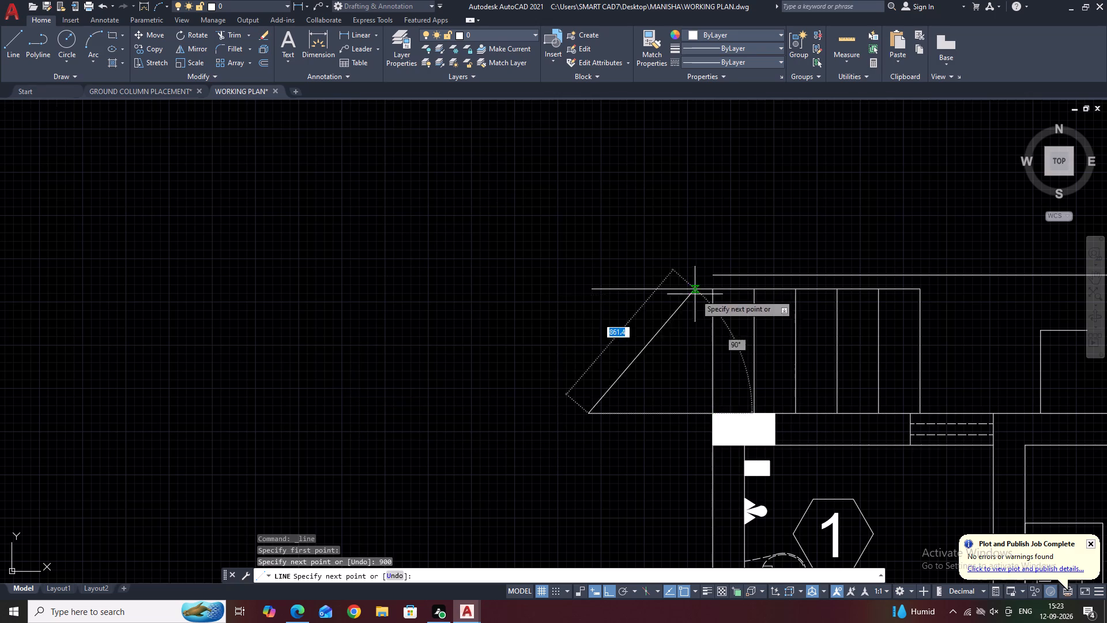
{"action": "scroll", "coordinate": [593, 294], "scroll_direction": "up", "scroll_amount": 3}
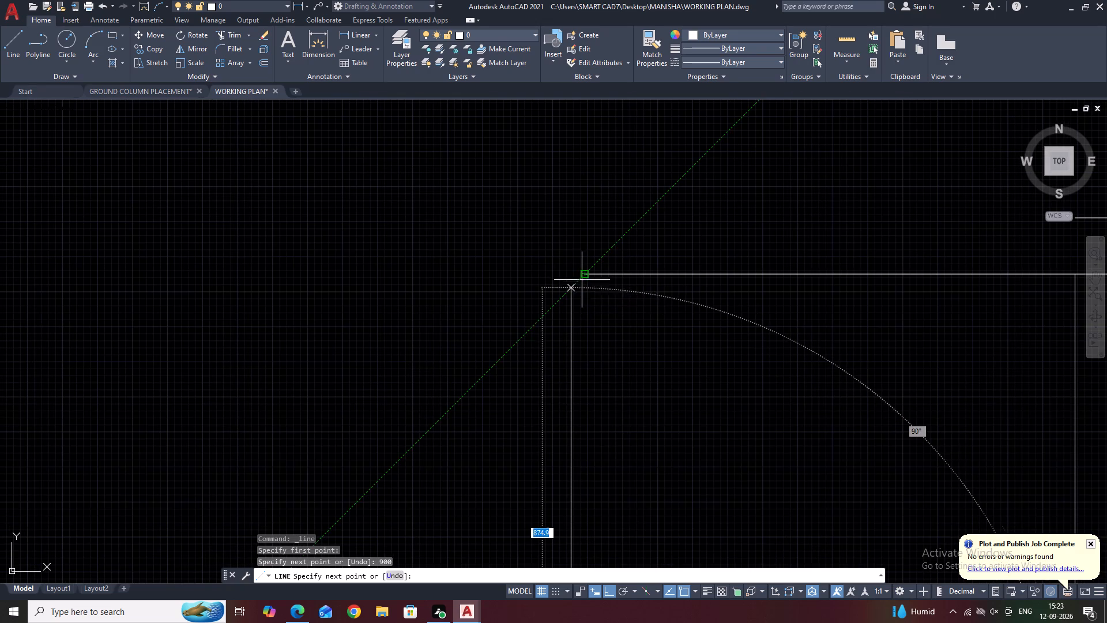
{"action": "left_click", "coordinate": [571, 277]}
{"action": "left_click", "coordinate": [587, 274]}
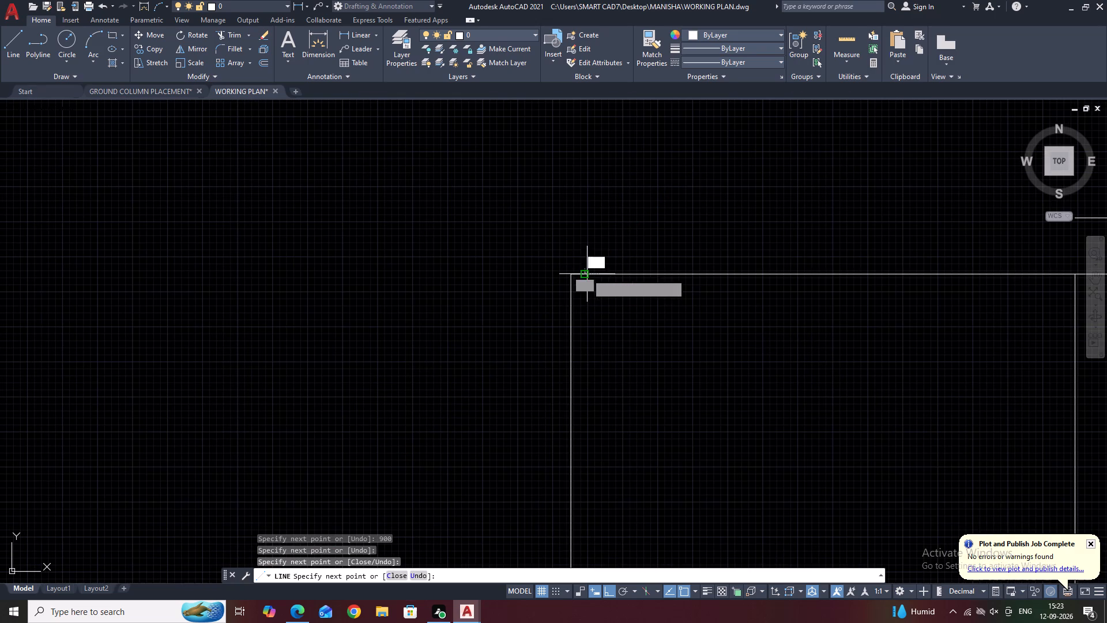
{"action": "right_click", "coordinate": [588, 274]}
{"action": "left_click", "coordinate": [623, 299]}
Copy the landing's lower 900 line southward along toilet 1's west wall as an array of 11 items spaced 300.
{"action": "scroll", "coordinate": [647, 270], "scroll_direction": "down", "scroll_amount": 7}
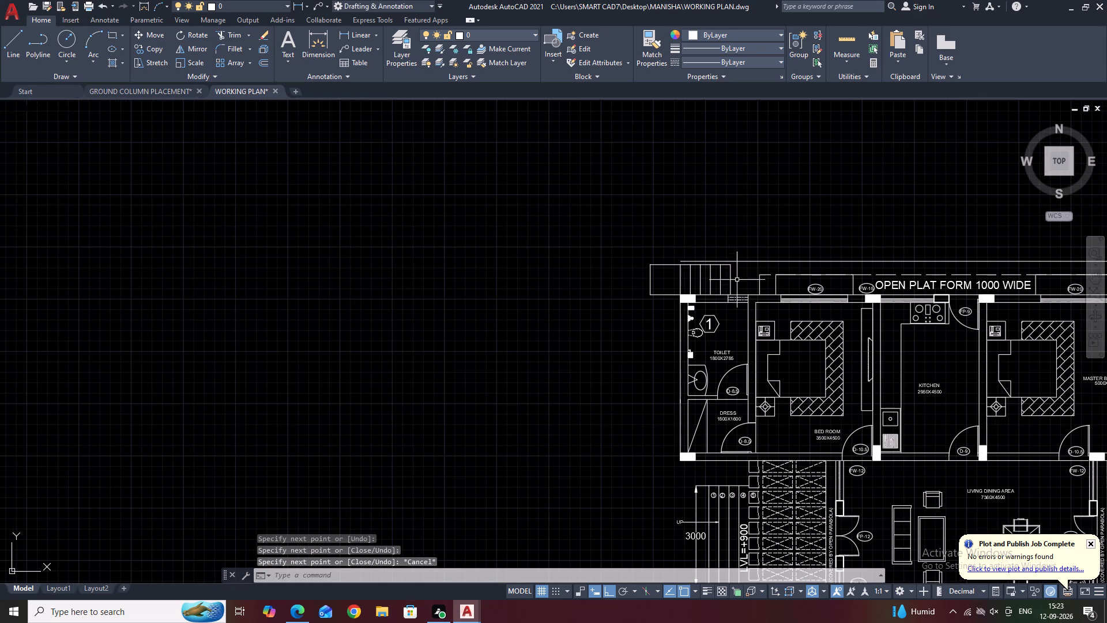
{"action": "middle_click_drag", "start_coordinate": [644, 327], "coordinate": [712, 282]}
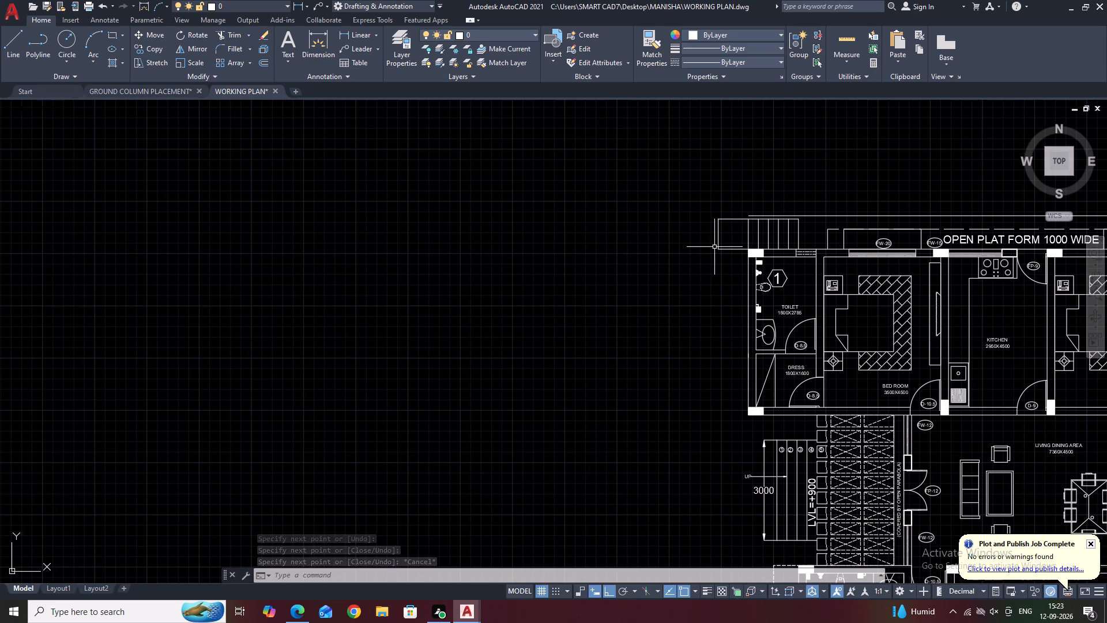
{"action": "scroll", "coordinate": [735, 250], "scroll_direction": "up", "scroll_amount": 1}
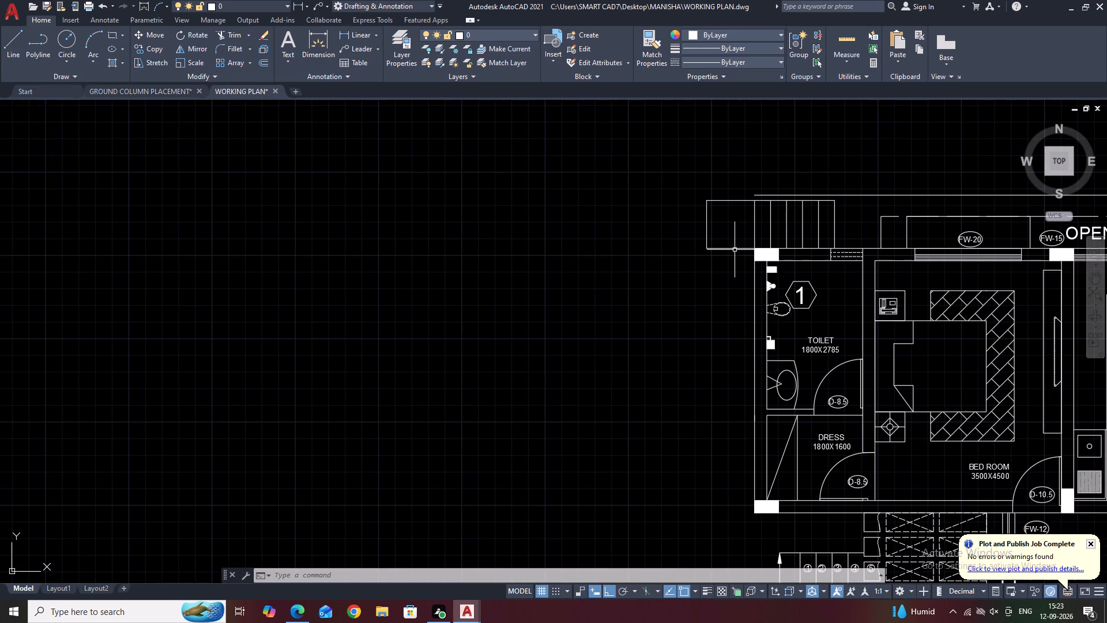
{"action": "left_click", "coordinate": [731, 249]}
{"action": "type", "text": "CO"}
{"action": "key", "text": "space"}
{"action": "scroll", "coordinate": [772, 248], "scroll_direction": "up", "scroll_amount": 1}
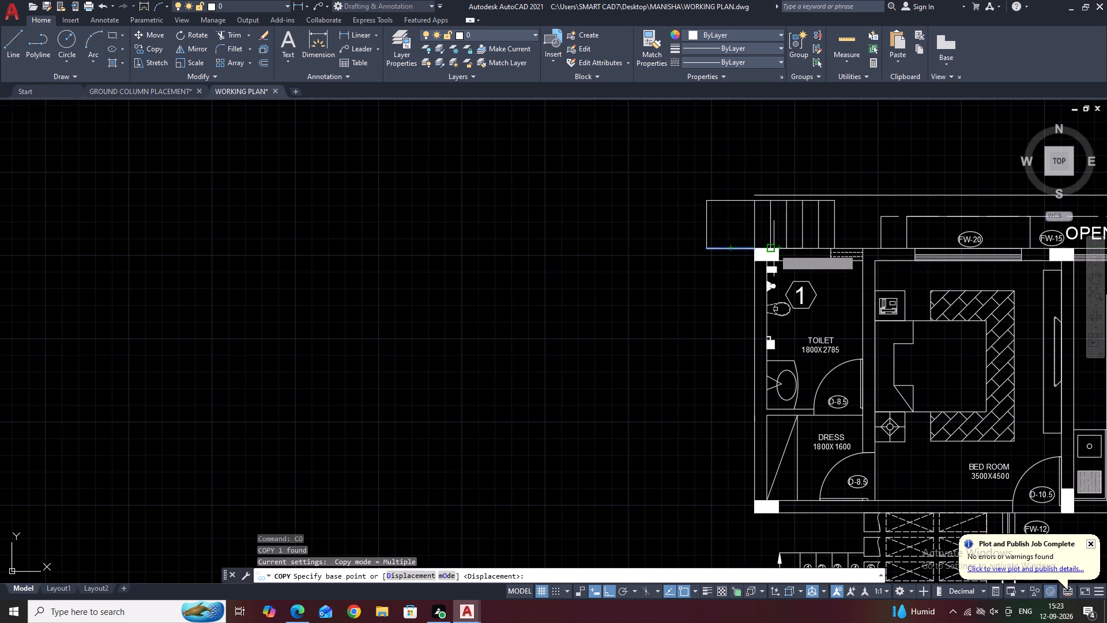
{"action": "scroll", "coordinate": [773, 248], "scroll_direction": "up", "scroll_amount": 2}
{"action": "left_click", "coordinate": [723, 254]}
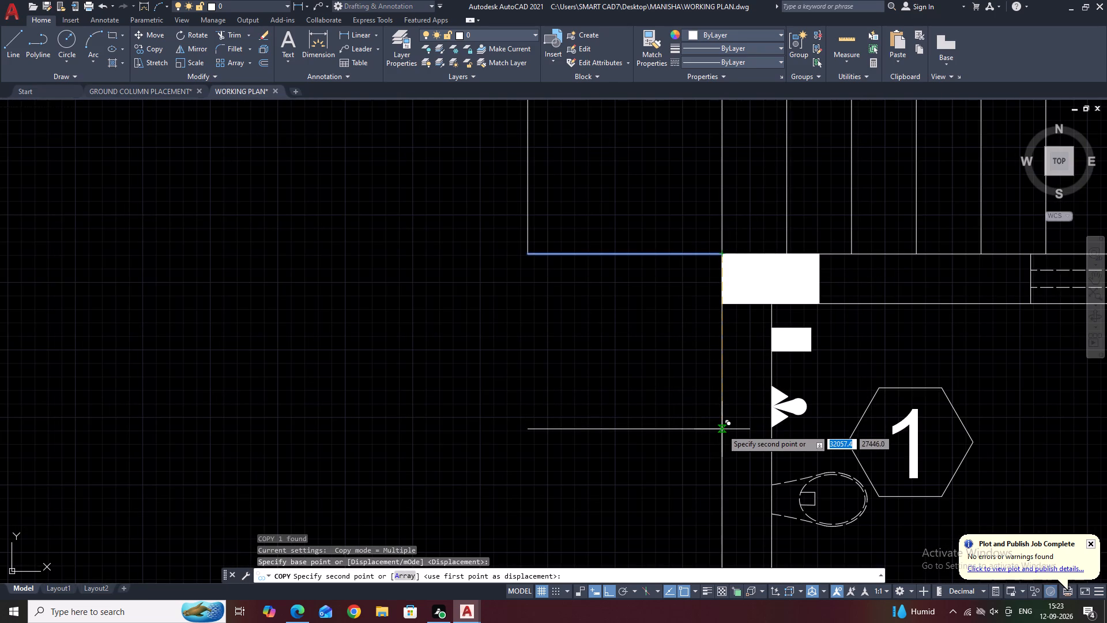
{"action": "type", "text": "AR"}
{"action": "key", "text": "space"}
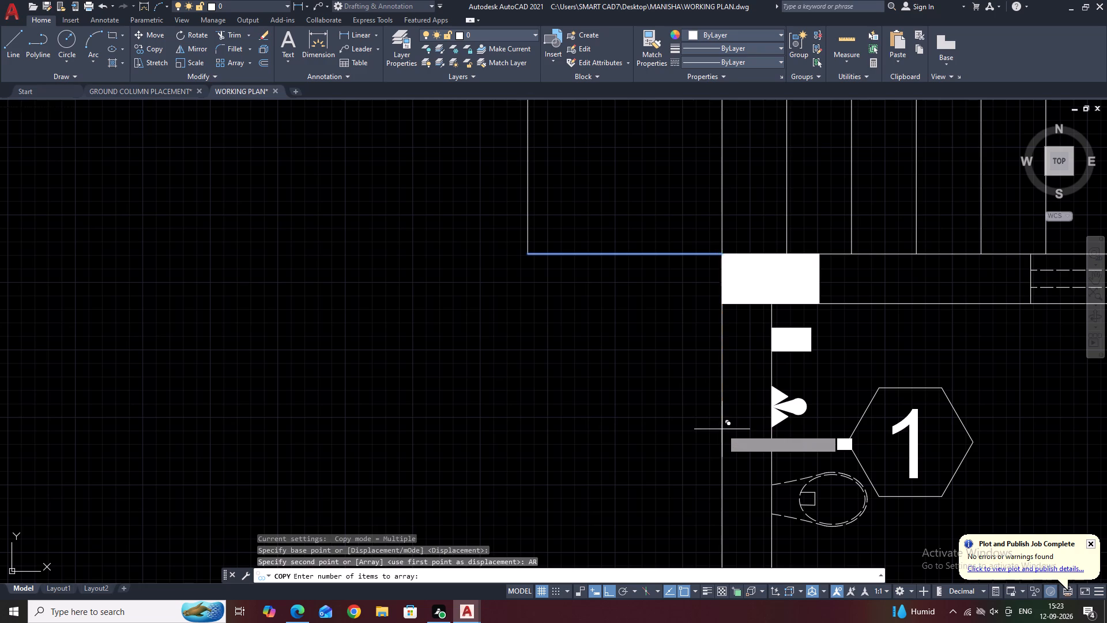
{"action": "type", "text": "11"}
{"action": "key", "text": "space"}
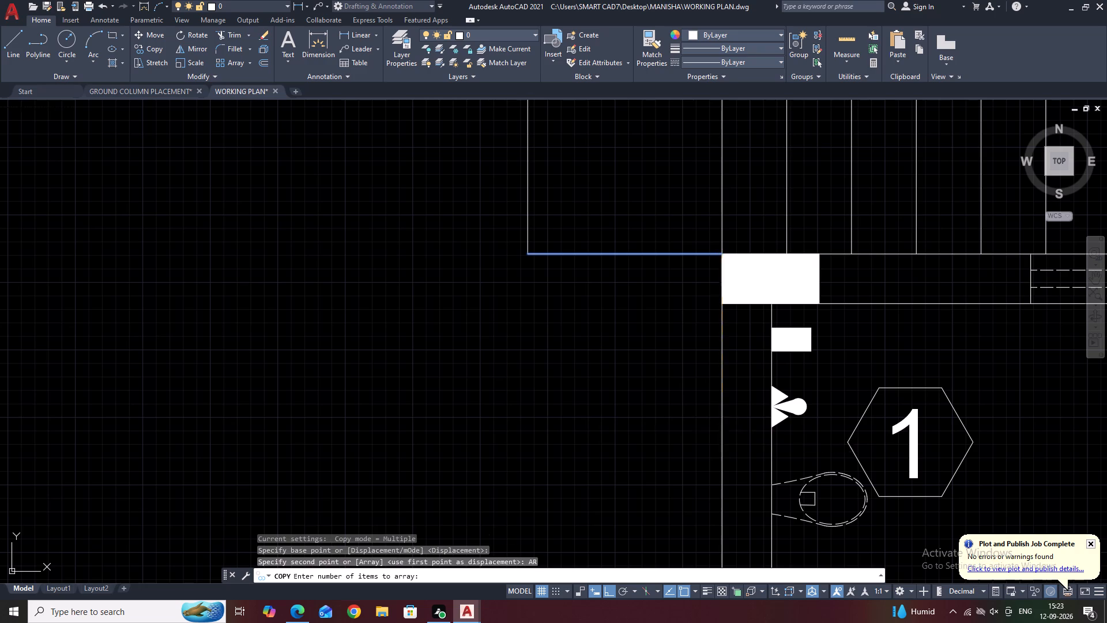
{"action": "type", "text": "300"}
{"action": "key", "text": "Return"}
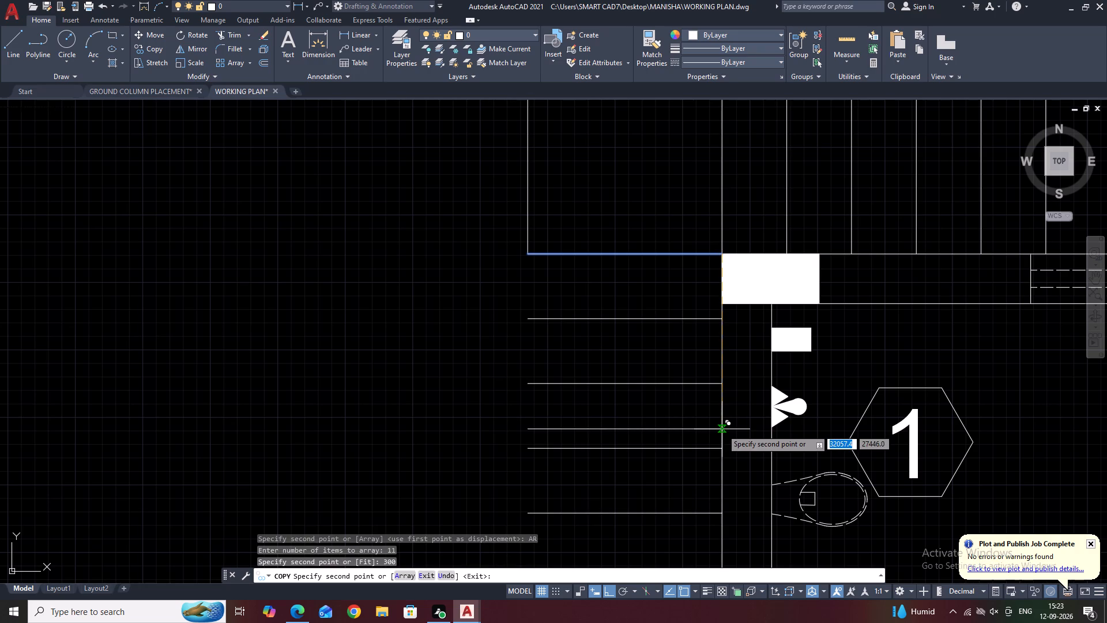
{"action": "scroll", "coordinate": [731, 415], "scroll_direction": "down", "scroll_amount": 5}
{"action": "middle_click_drag", "start_coordinate": [759, 420], "coordinate": [729, 314]}
{"action": "right_click", "coordinate": [566, 380]}
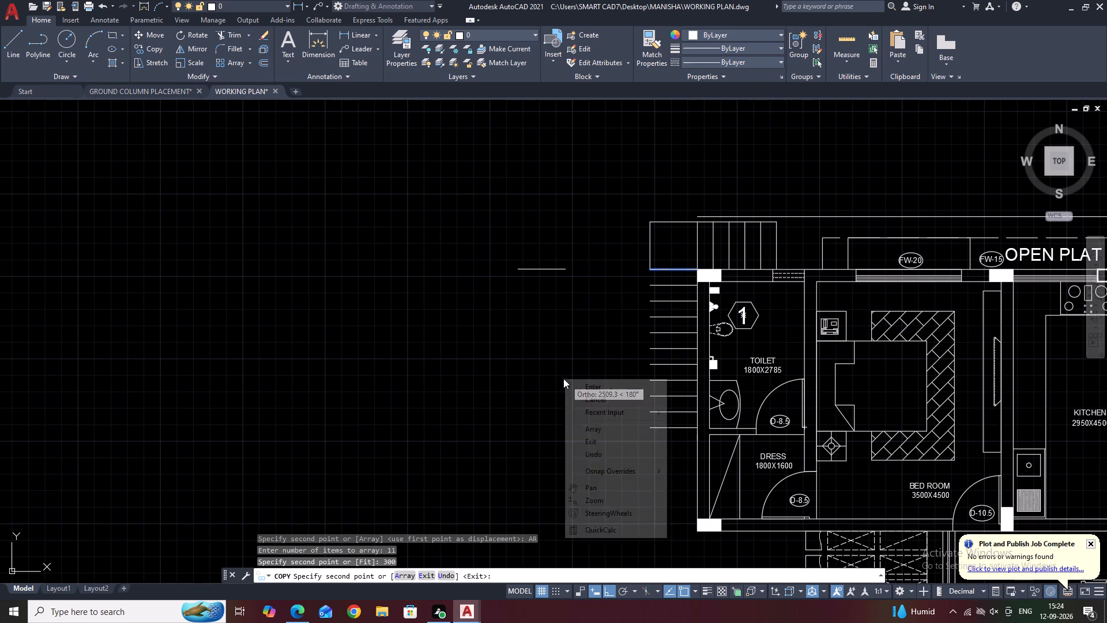
{"action": "left_click", "coordinate": [611, 397]}
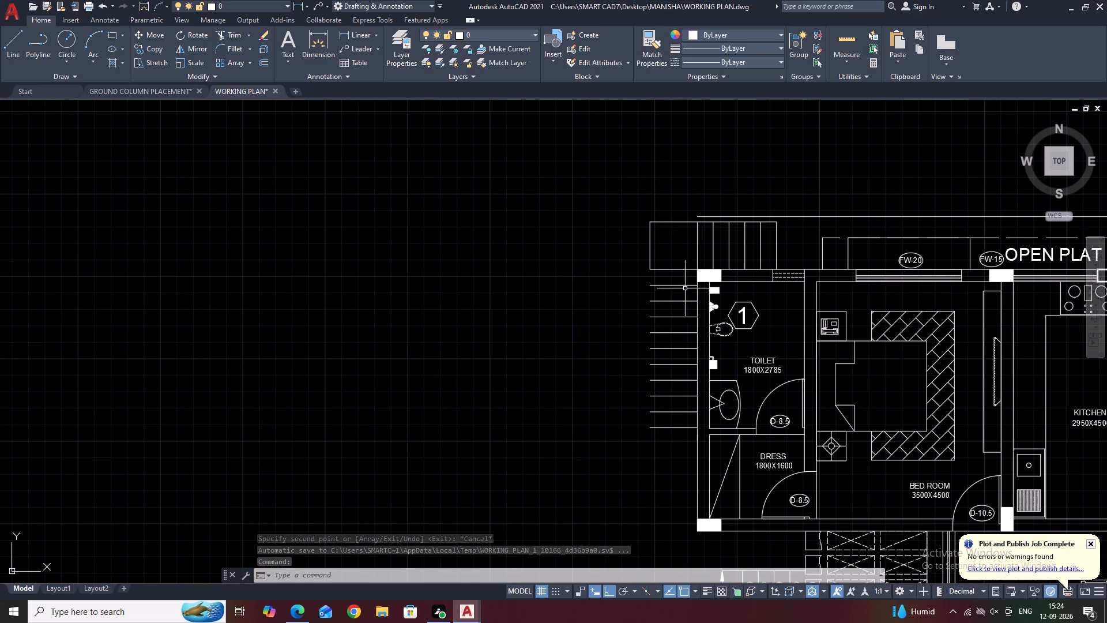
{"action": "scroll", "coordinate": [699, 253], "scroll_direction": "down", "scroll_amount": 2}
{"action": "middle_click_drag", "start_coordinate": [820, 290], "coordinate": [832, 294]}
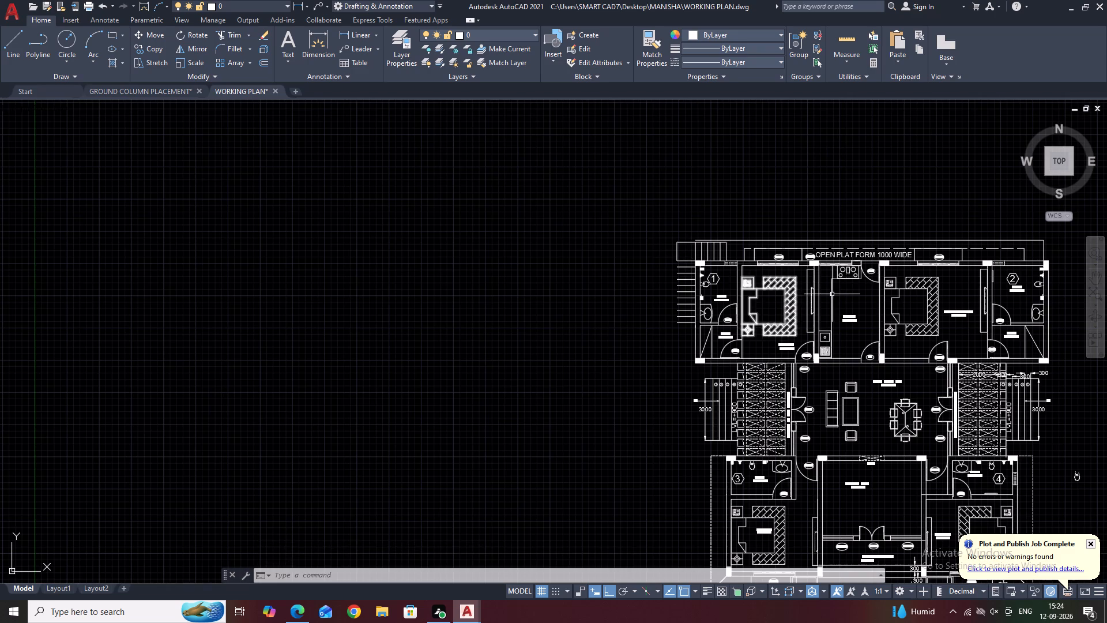
Copy the circled number 2 from the east entrance steps into the easternmost tread of the new steps north of toilet 1.
{"action": "middle_click_drag", "start_coordinate": [832, 294], "coordinate": [510, 215]}
{"action": "scroll", "coordinate": [711, 321], "scroll_direction": "up", "scroll_amount": 5}
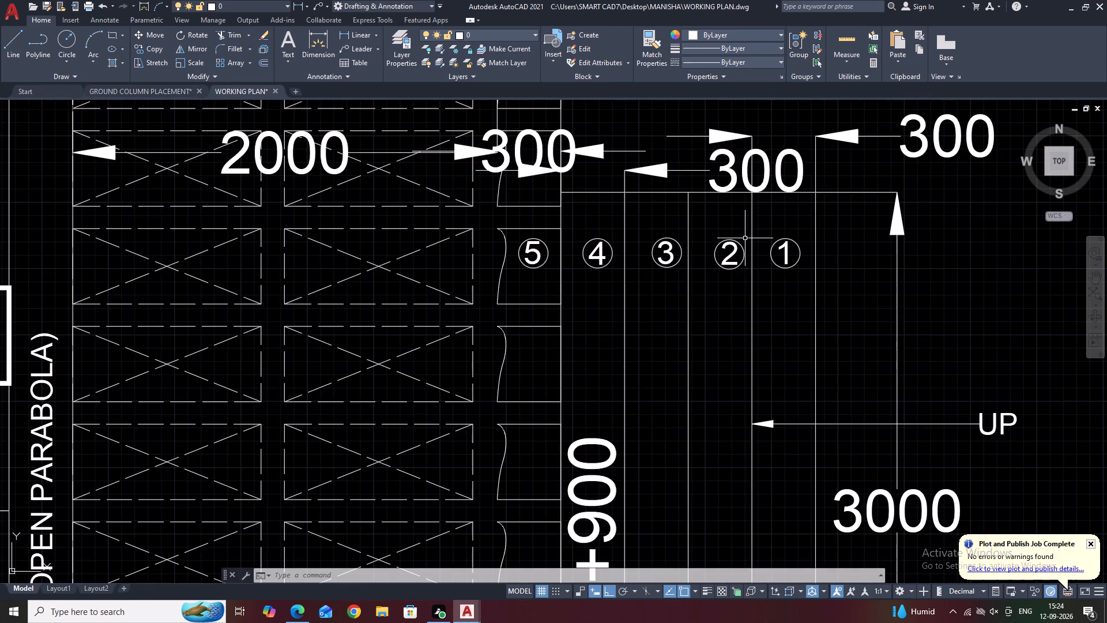
{"action": "scroll", "coordinate": [738, 249], "scroll_direction": "up", "scroll_amount": 3}
{"action": "left_click", "coordinate": [649, 185]}
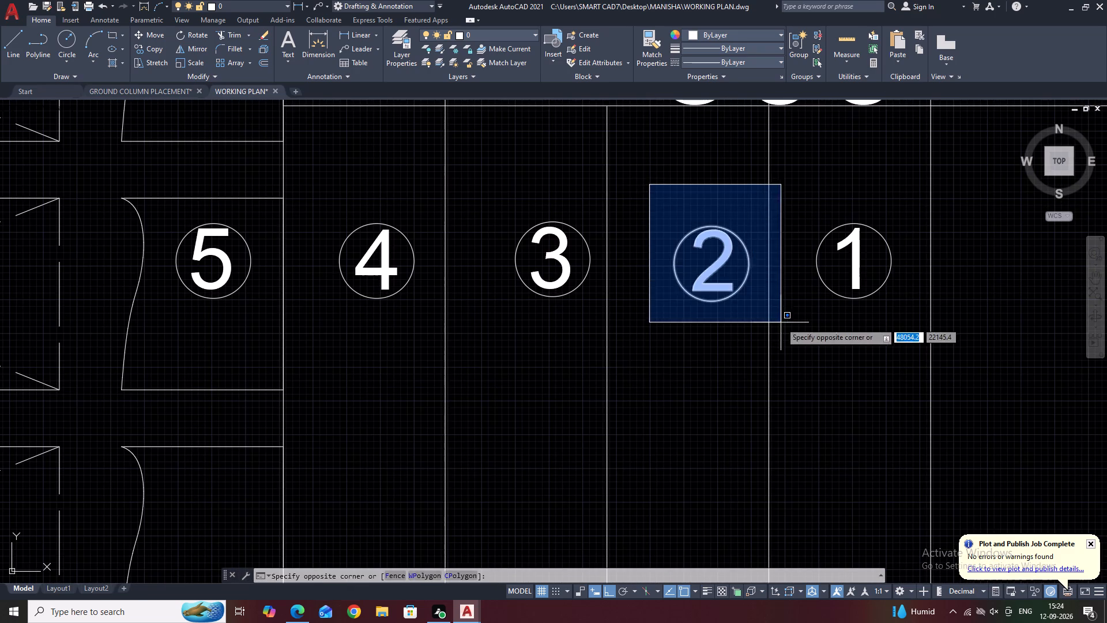
{"action": "left_click", "coordinate": [781, 322]}
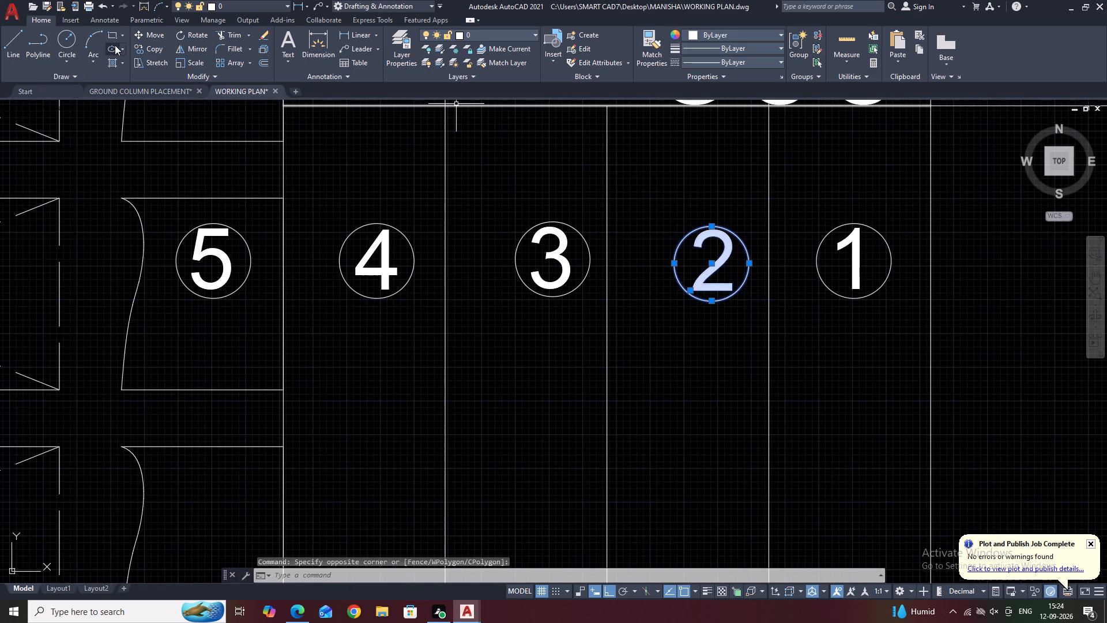
{"action": "left_click", "coordinate": [144, 47]}
{"action": "left_click", "coordinate": [715, 276]}
{"action": "scroll", "coordinate": [742, 241], "scroll_direction": "down", "scroll_amount": 3}
{"action": "middle_click_drag", "start_coordinate": [266, 165], "coordinate": [767, 262]}
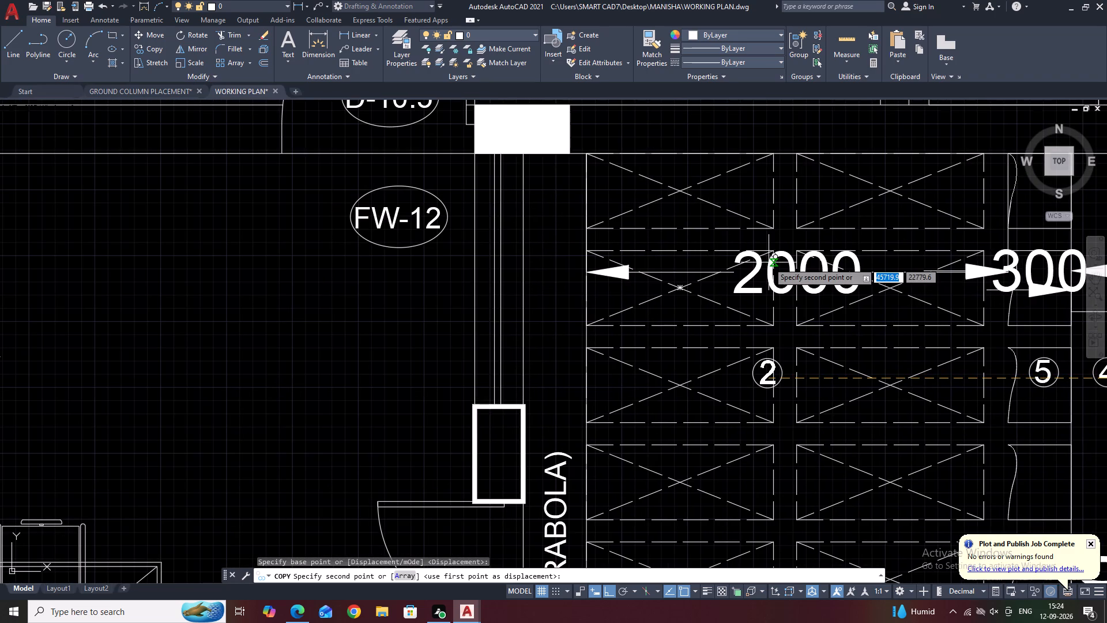
{"action": "key", "text": "F8"}
{"action": "scroll", "coordinate": [729, 286], "scroll_direction": "down", "scroll_amount": 6}
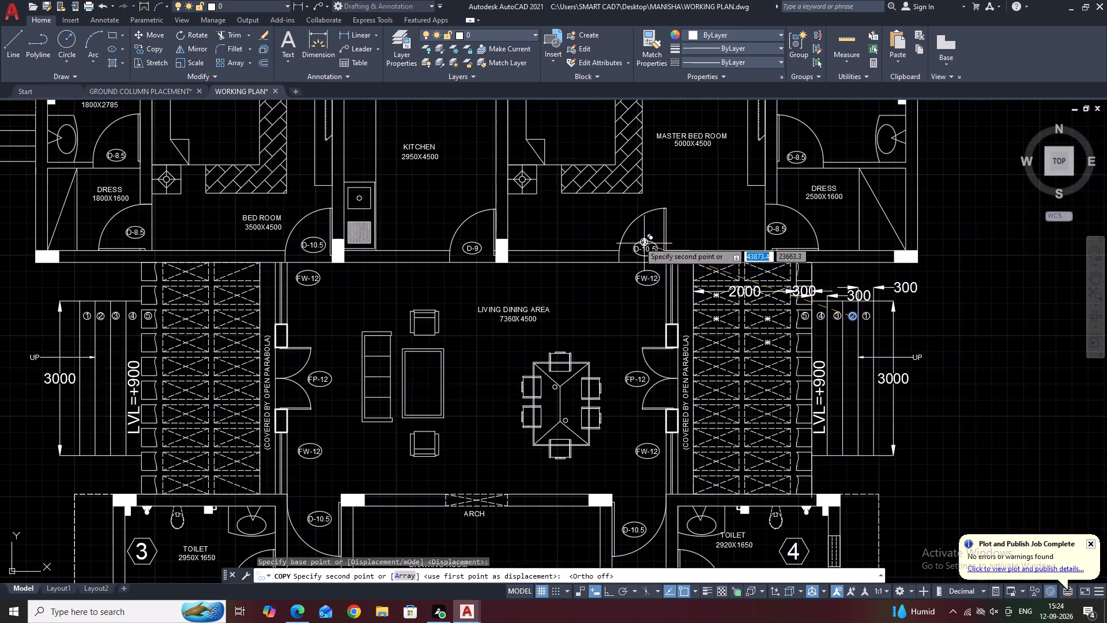
{"action": "middle_click_drag", "start_coordinate": [605, 235], "coordinate": [848, 430]}
{"action": "scroll", "coordinate": [848, 430], "scroll_direction": "down", "scroll_amount": 2}
{"action": "scroll", "coordinate": [628, 336], "scroll_direction": "up", "scroll_amount": 3}
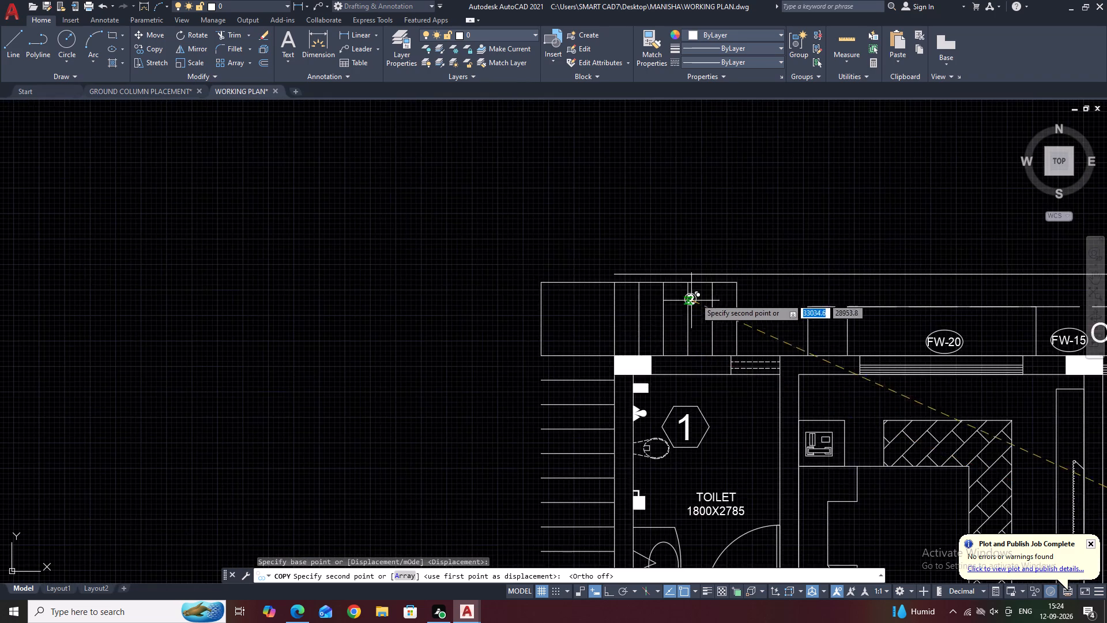
{"action": "scroll", "coordinate": [706, 292], "scroll_direction": "up", "scroll_amount": 3}
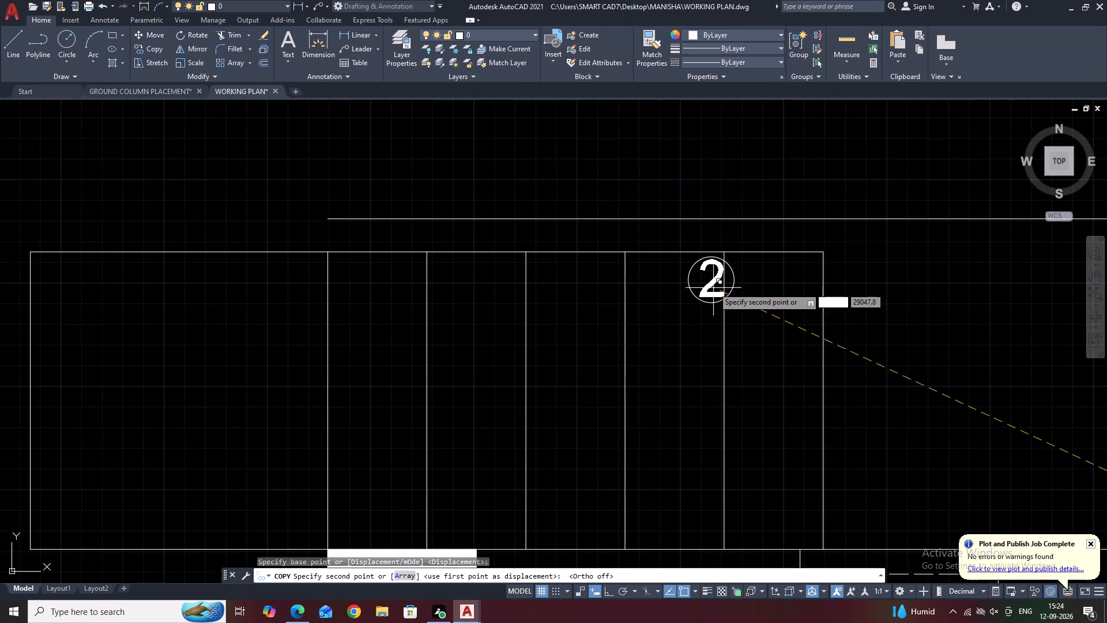
{"action": "left_click", "coordinate": [777, 313]}
{"action": "right_click", "coordinate": [779, 312]}
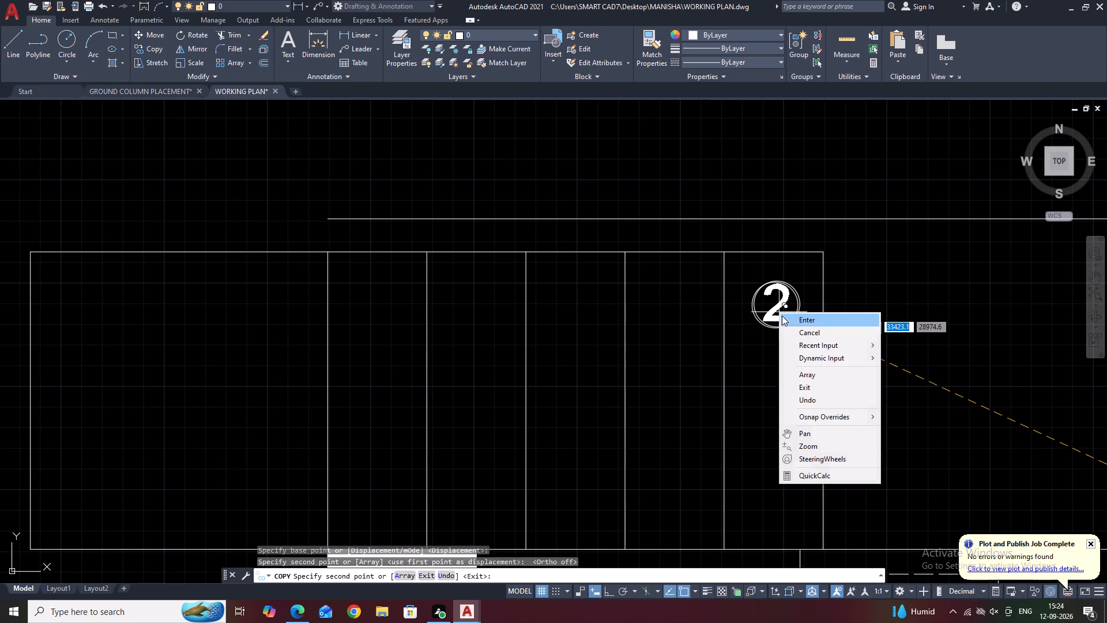
{"action": "left_click", "coordinate": [796, 329]}
Change the copied tread number in the easternmost new tread to 1.
{"action": "double_click", "coordinate": [781, 306]}
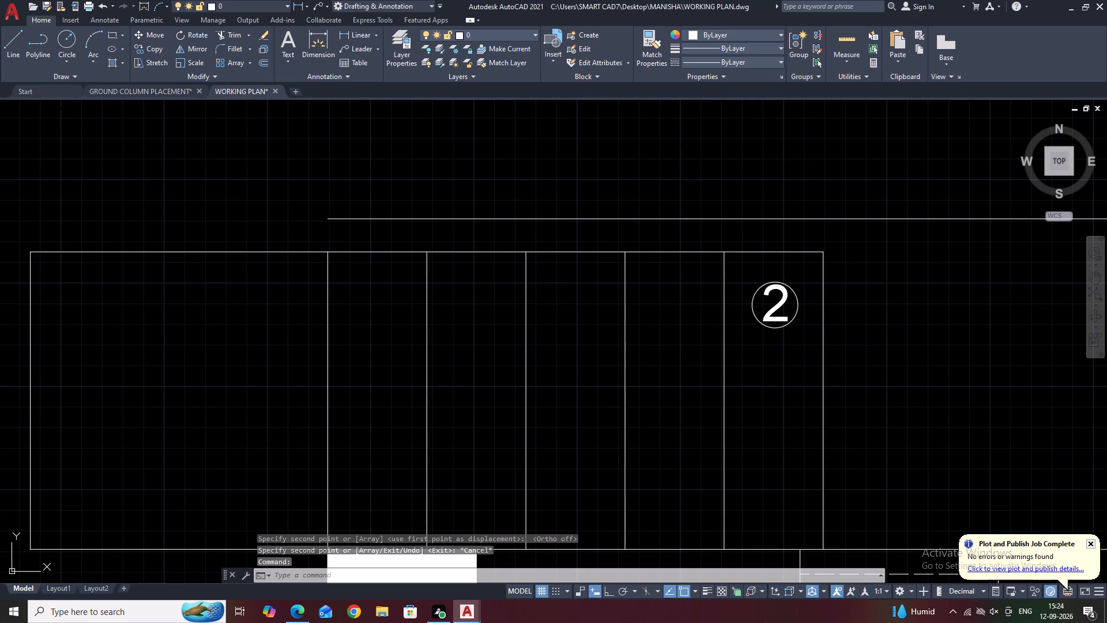
{"action": "key", "text": "1"}
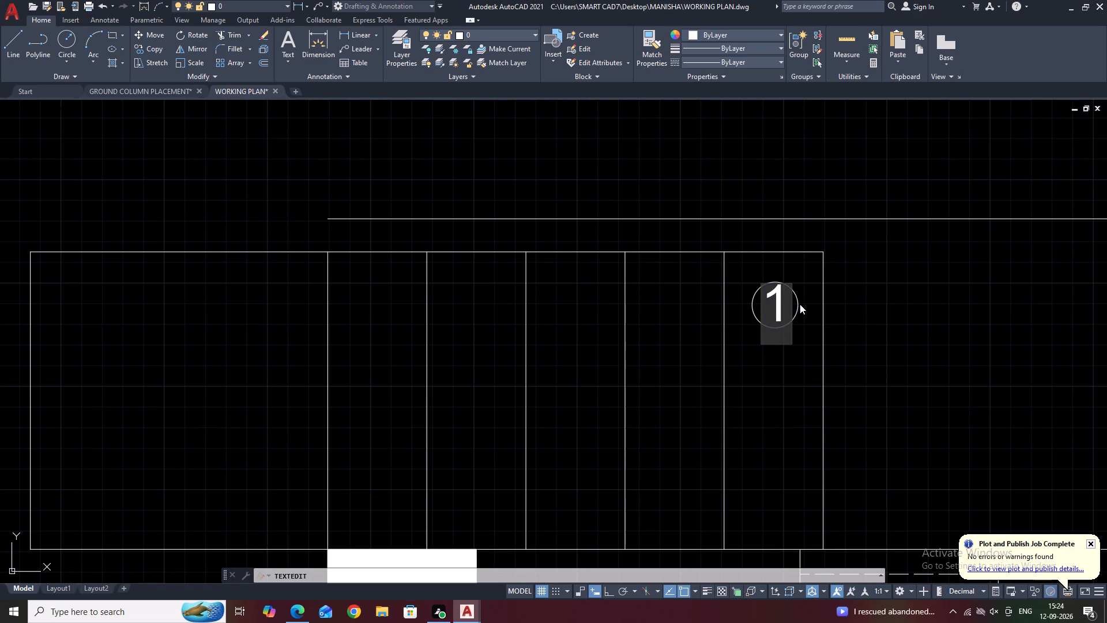
{"action": "left_click", "coordinate": [883, 324]}
Copy the circled number 1 from the easternmost tread along the other new treads north of toilet 1.
{"action": "scroll", "coordinate": [729, 275], "scroll_direction": "up", "scroll_amount": 2}
{"action": "left_click", "coordinate": [752, 250]}
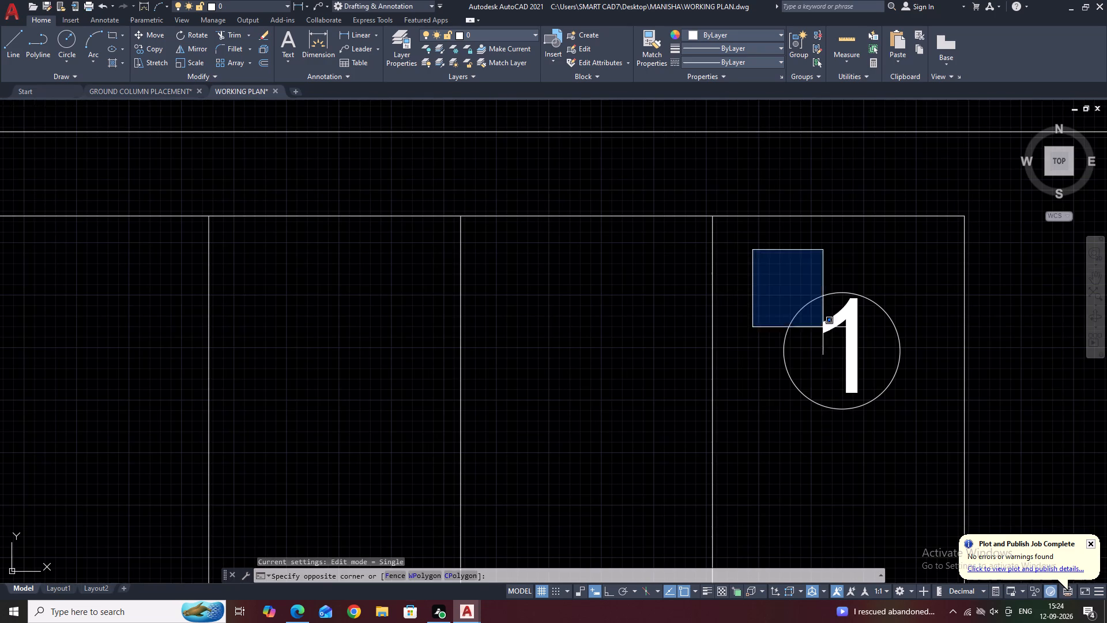
{"action": "left_click", "coordinate": [943, 453]}
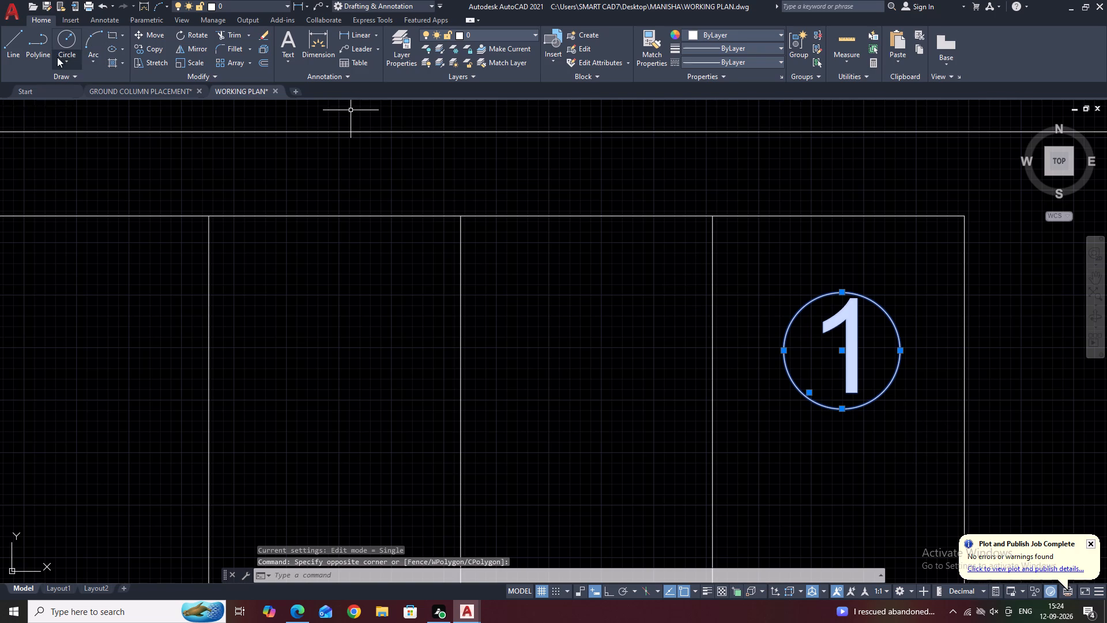
{"action": "left_click", "coordinate": [159, 46]}
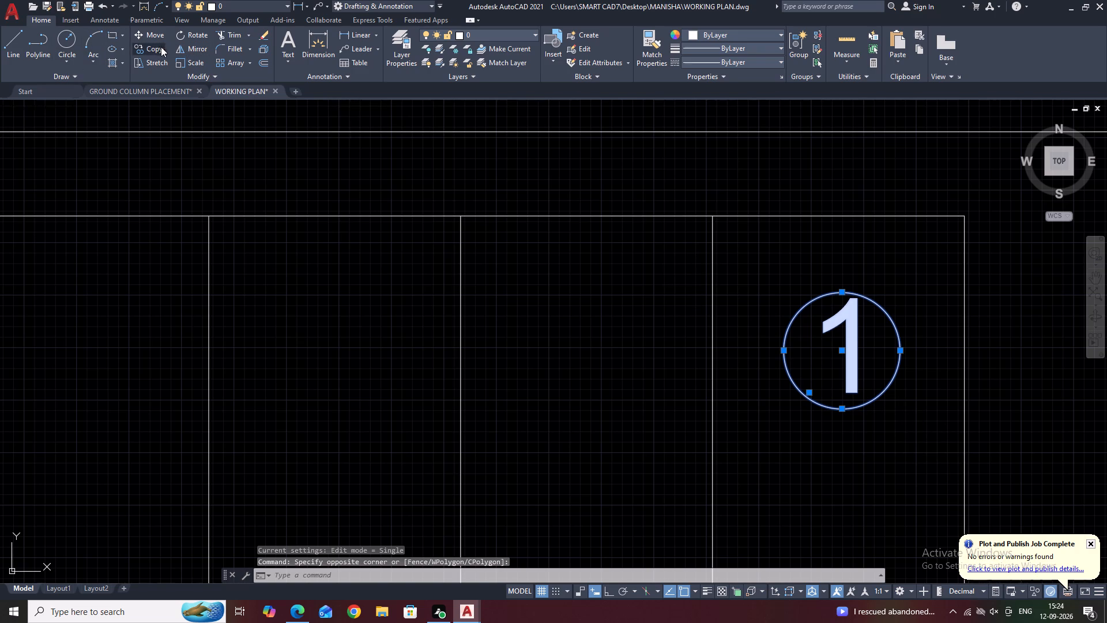